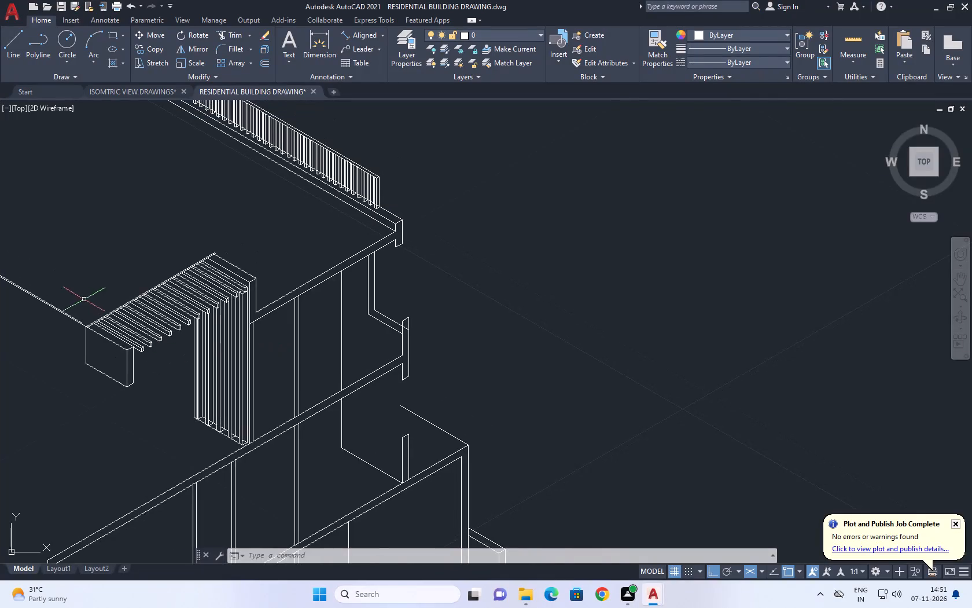
# Draw a 4-unit line at 150° from the slats' far rear corner, continuing at 210° to just past the outer roof edge.
pyautogui.moveTo(87, 299); pyautogui.dragTo(202, 303, button='middle')
pyautogui.scroll(2, 401, 248)
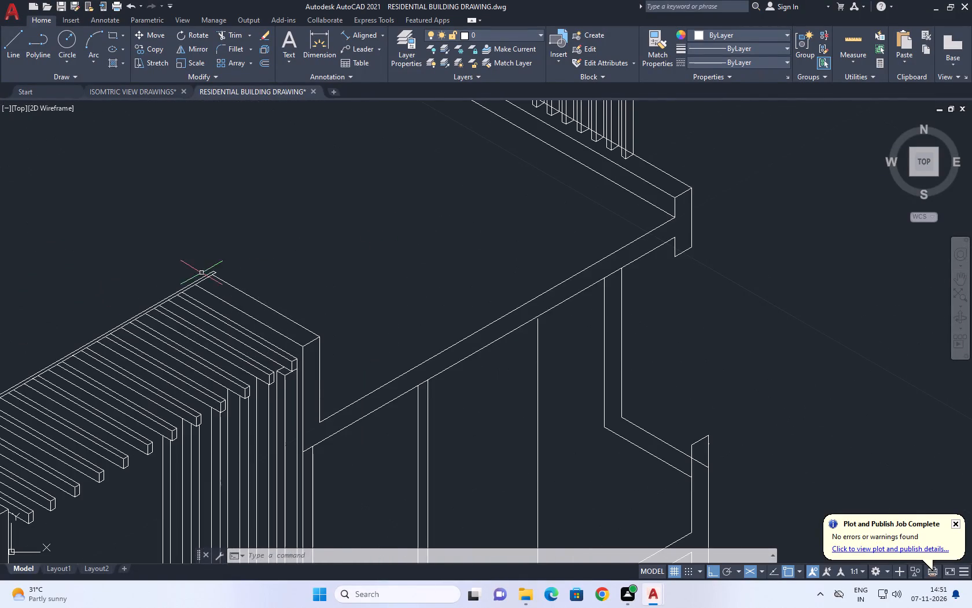
pyautogui.moveTo(213, 270); pyautogui.dragTo(433, 235, button='middle')
pyautogui.scroll(1, 434, 235)
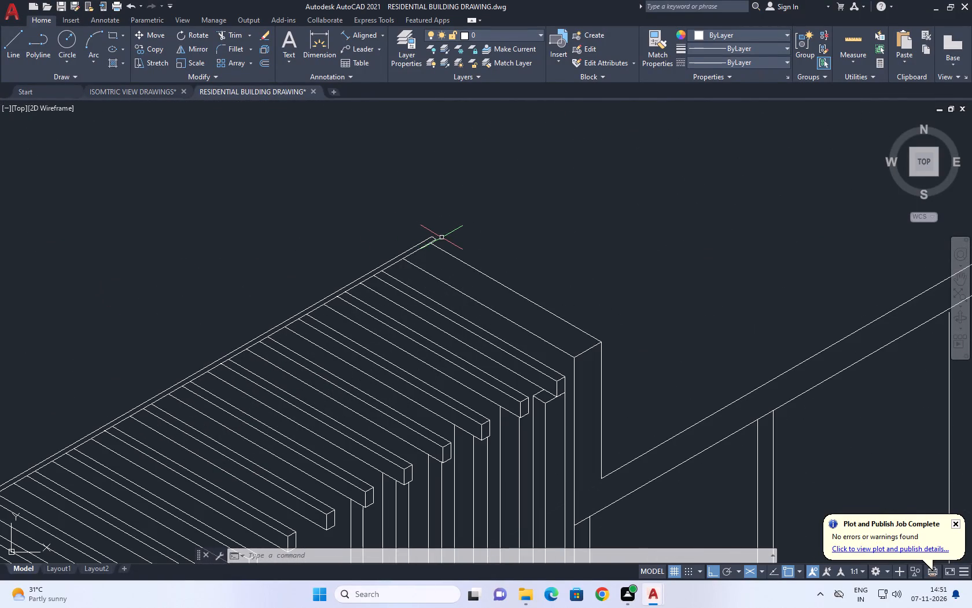
pyautogui.moveTo(418, 202); pyautogui.dragTo(507, 250, button='middle')
pyautogui.press('l')
pyautogui.press('space')
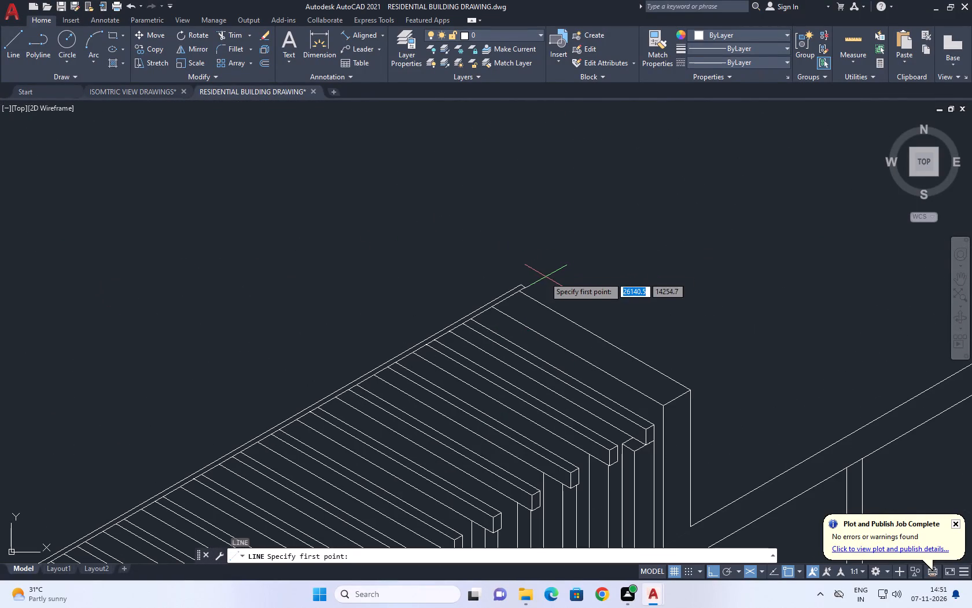
pyautogui.scroll(3, 533, 280)
pyautogui.click(498, 288)
pyautogui.scroll(-4, 404, 246)
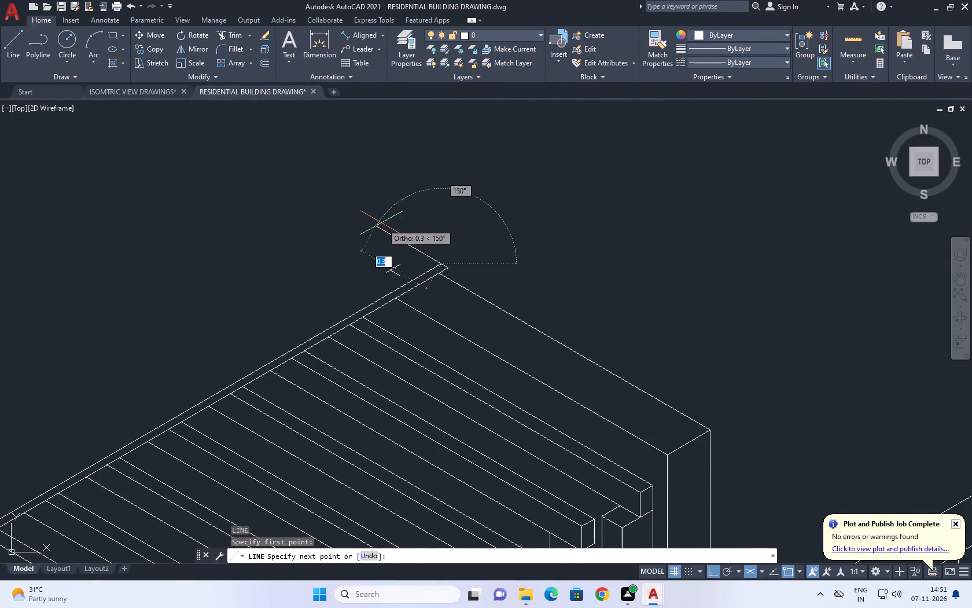
pyautogui.scroll(-1, 381, 223)
pyautogui.moveTo(363, 216); pyautogui.dragTo(535, 276, button='middle')
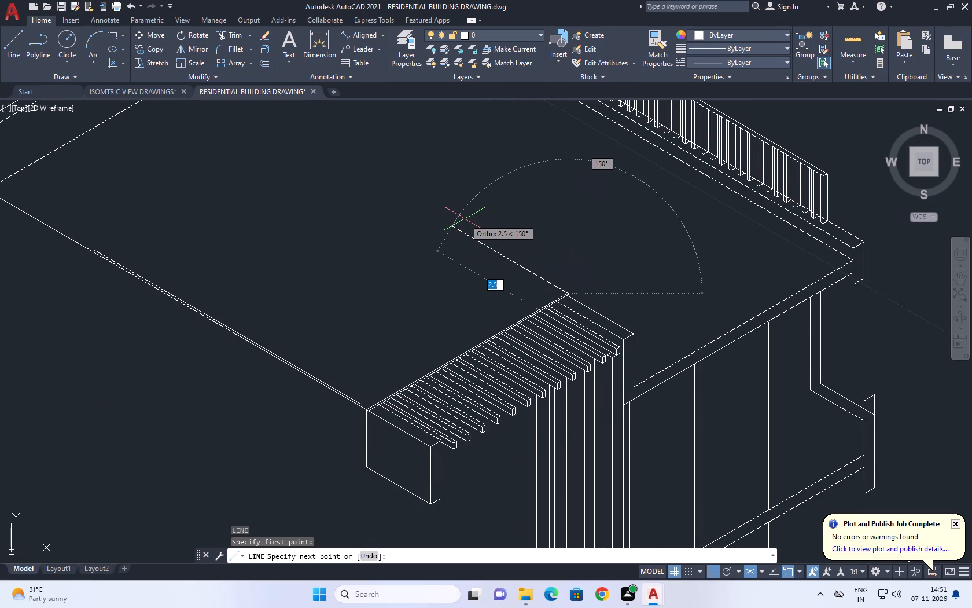
pyautogui.scroll(-2, 429, 215)
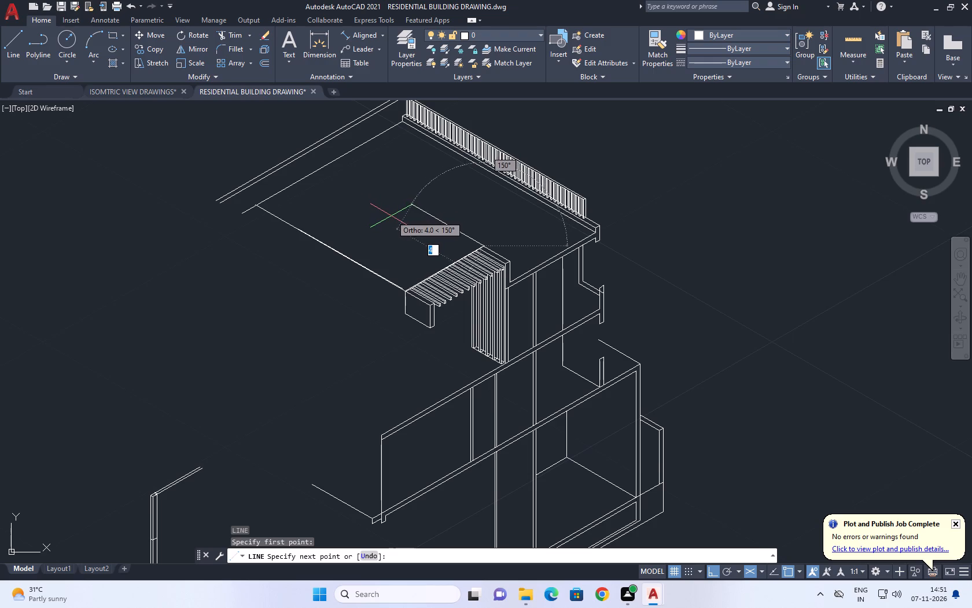
pyautogui.scroll(1, 391, 216)
pyautogui.press('4')
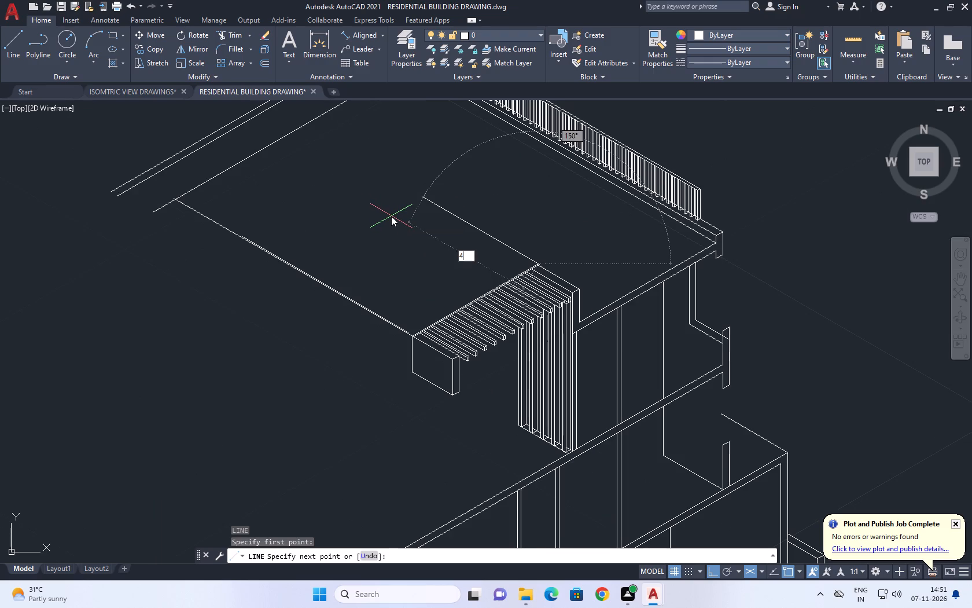
pyautogui.press('Return')
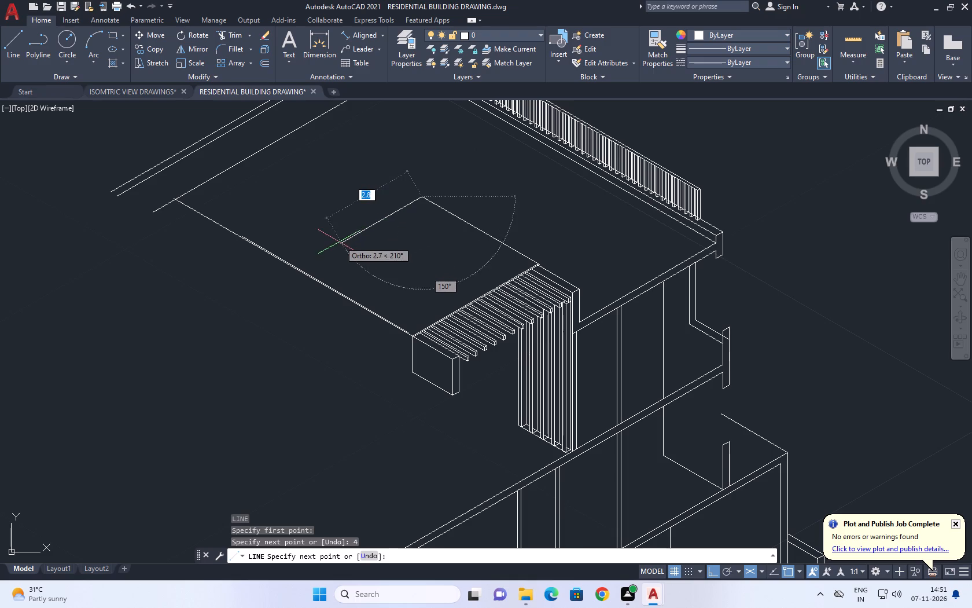
pyautogui.scroll(2, 311, 262)
pyautogui.click(197, 318)
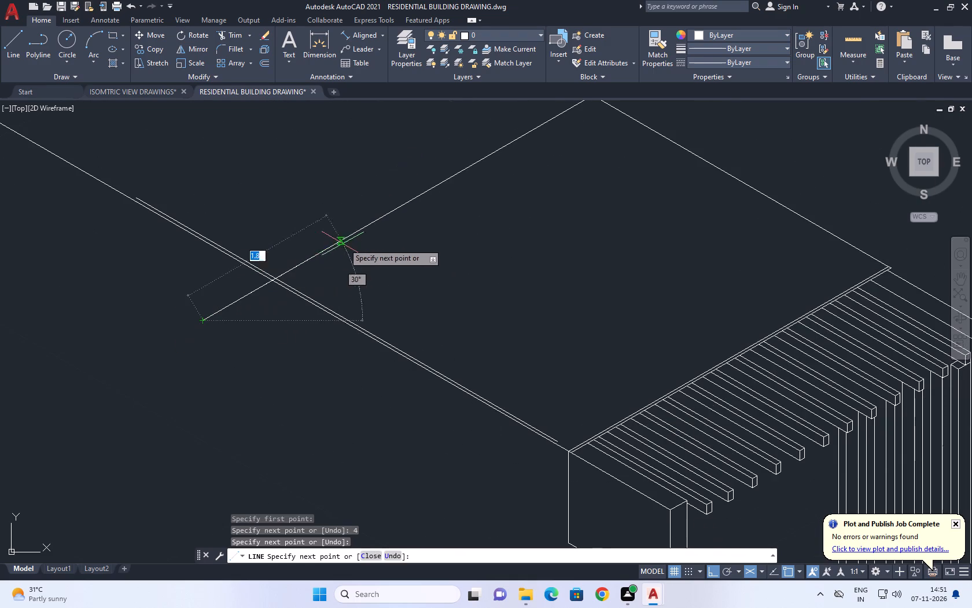
pyautogui.press('t')
pyautogui.press('r')
pyautogui.press('space')
pyautogui.press('space')
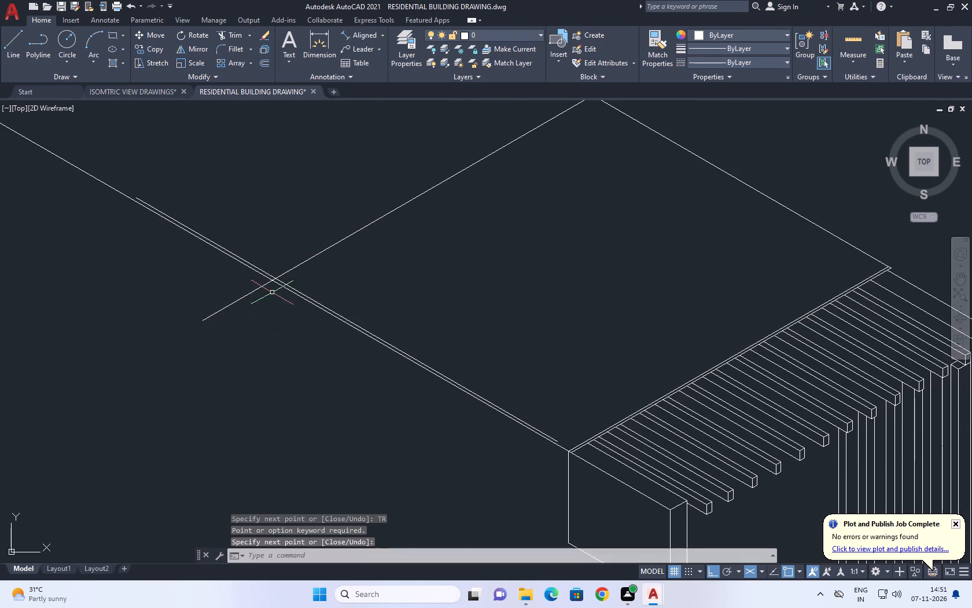
# Trim the new 210° line where it overhangs the pair of roof edge lines.
pyautogui.write('TR')
pyautogui.press('space')
pyautogui.scroll(5, 277, 273)
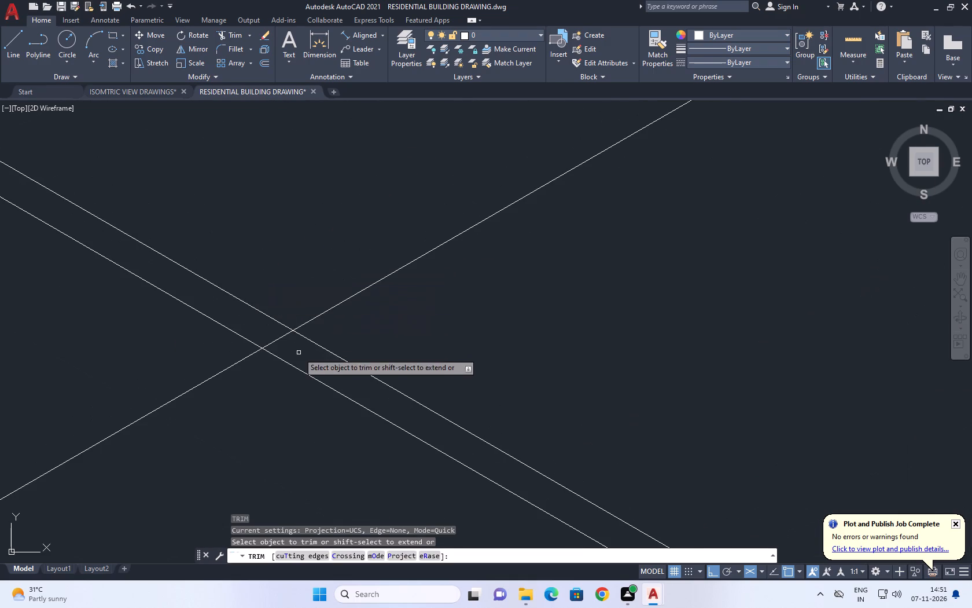
pyautogui.click(297, 347)
pyautogui.click(271, 336)
pyautogui.scroll(-4, 373, 310)
pyautogui.click(327, 340)
pyautogui.click(292, 328)
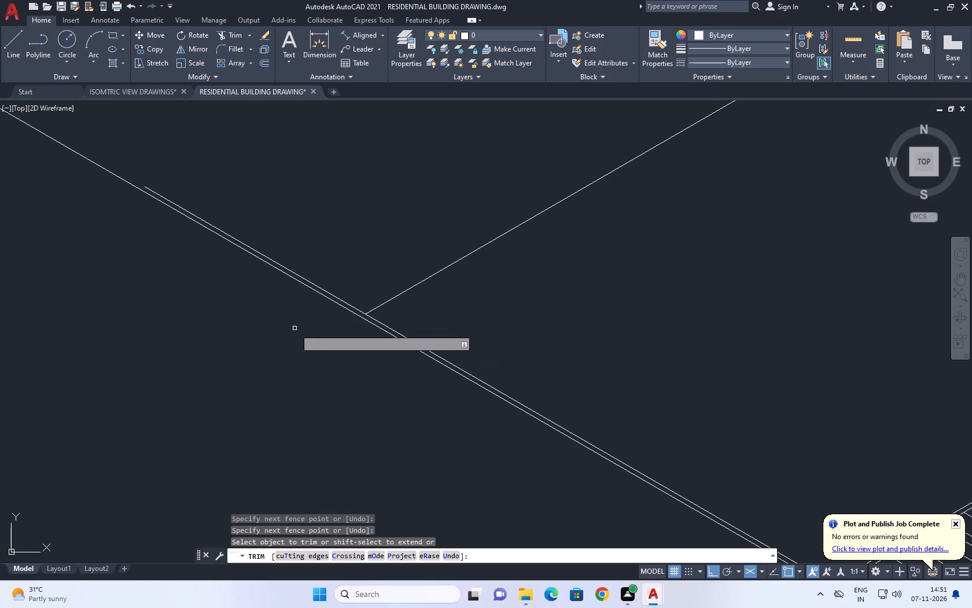
pyautogui.press('space')
# Erase the extra line running parallel just inside the outer roof edge, ending short of the slats' outer corner.
pyautogui.scroll(-2, 370, 325)
pyautogui.moveTo(359, 306); pyautogui.dragTo(418, 257, button='middle')
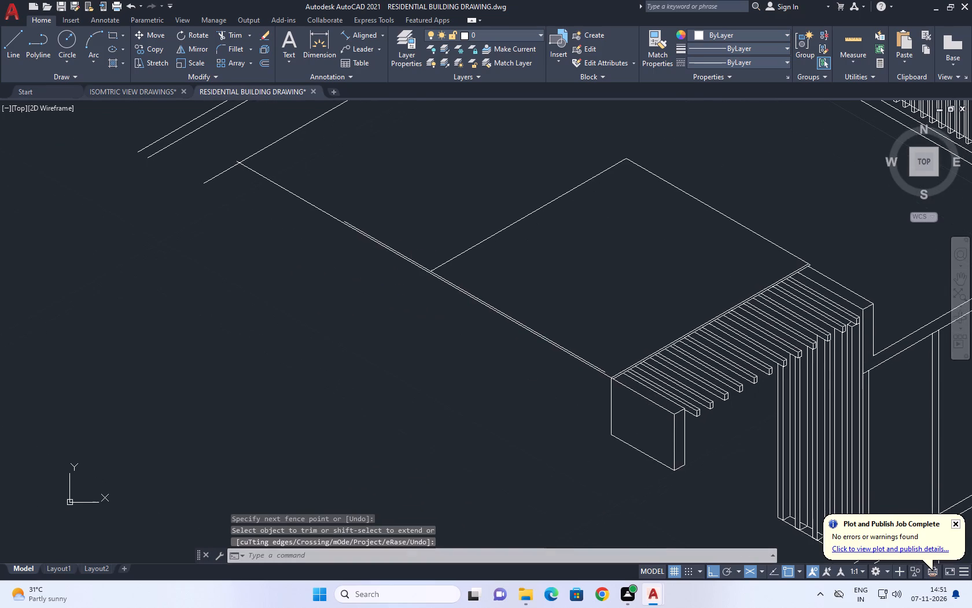
pyautogui.scroll(5, 612, 367)
pyautogui.click(584, 406)
pyautogui.click(567, 411)
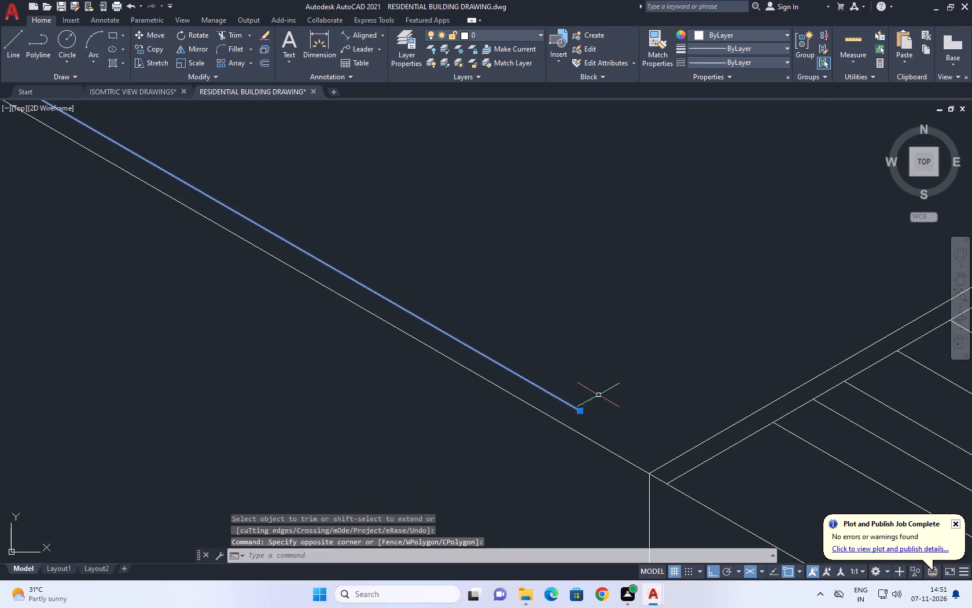
pyautogui.moveTo(671, 381); pyautogui.dragTo(619, 390, button='middle')
pyautogui.press('End')
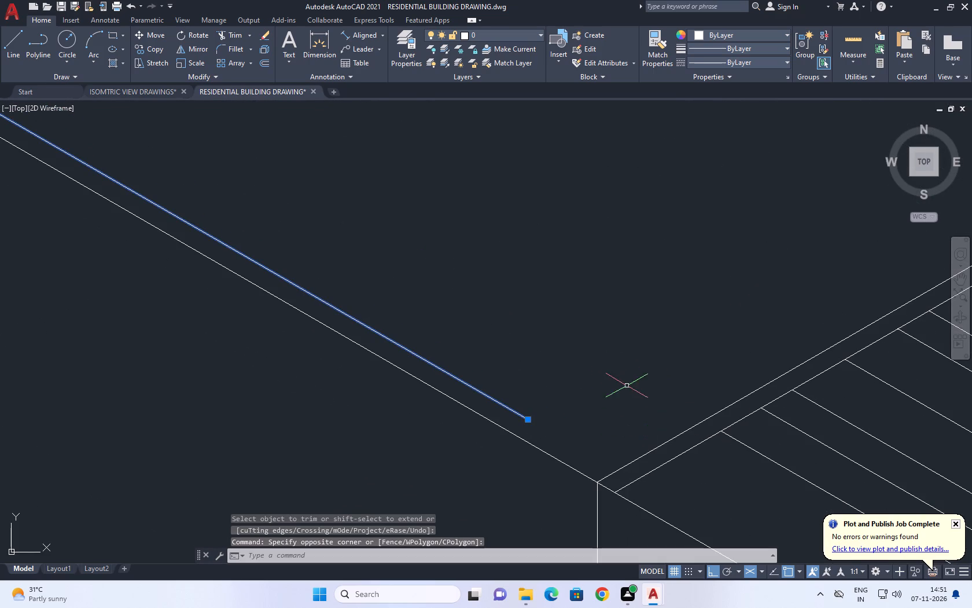
pyautogui.press('Delete')
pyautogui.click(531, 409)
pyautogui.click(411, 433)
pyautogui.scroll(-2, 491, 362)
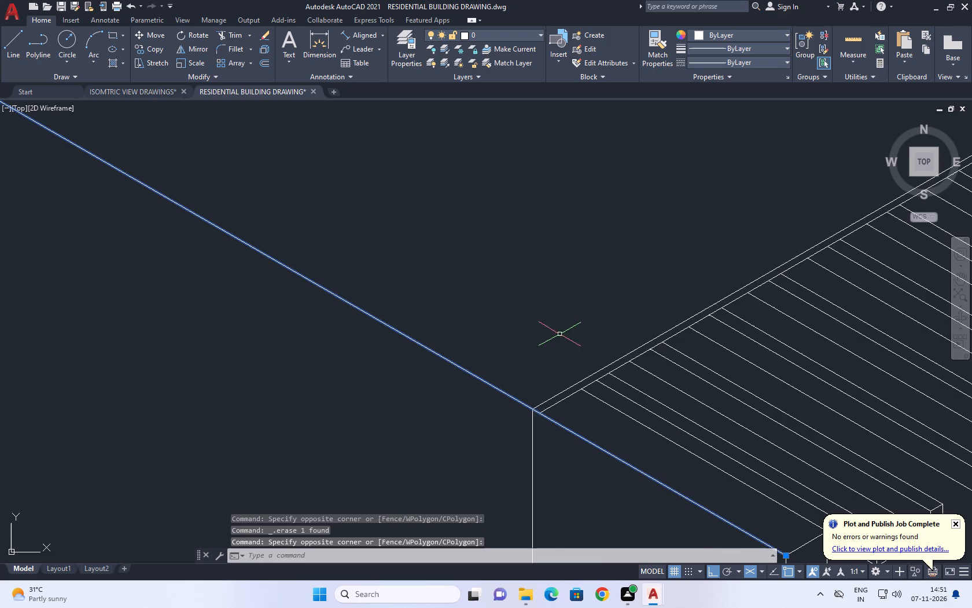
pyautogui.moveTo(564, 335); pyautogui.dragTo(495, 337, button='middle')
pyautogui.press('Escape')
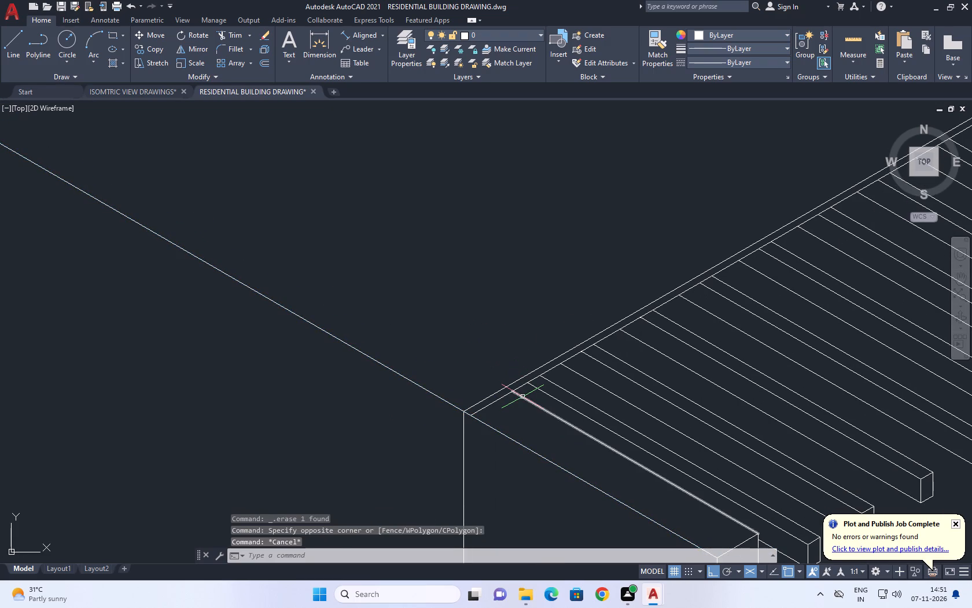
# Draw a line at 150° from the slats' rear edge near the end box, parallel to the roof edge and past the 210° line.
pyautogui.write('L')
pyautogui.press('space')
pyautogui.click(515, 390)
pyautogui.scroll(-2, 404, 335)
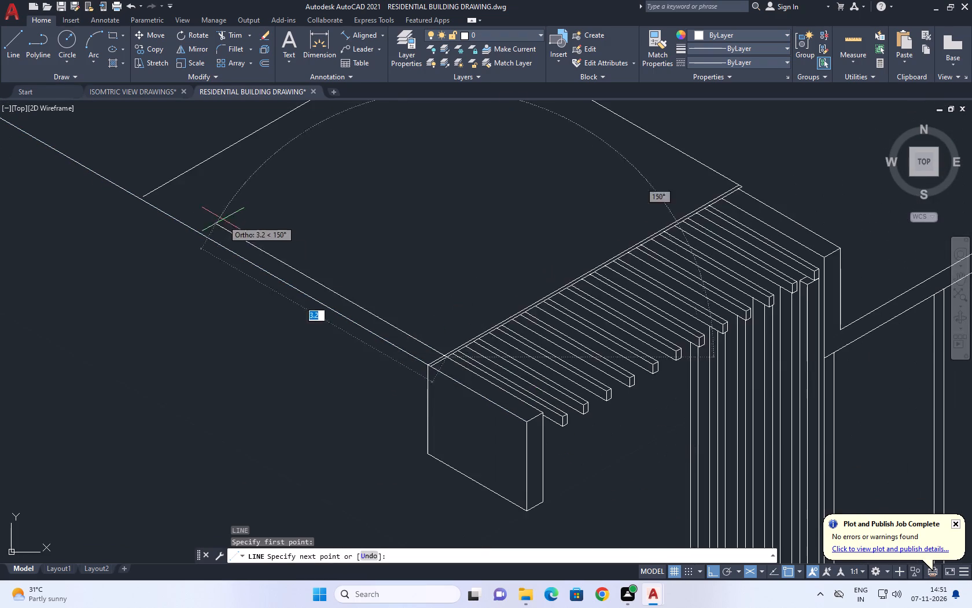
pyautogui.moveTo(236, 219); pyautogui.dragTo(402, 338, button='middle')
pyautogui.scroll(-1, 404, 334)
pyautogui.scroll(2, 377, 314)
pyautogui.click(294, 280)
pyautogui.press('space')
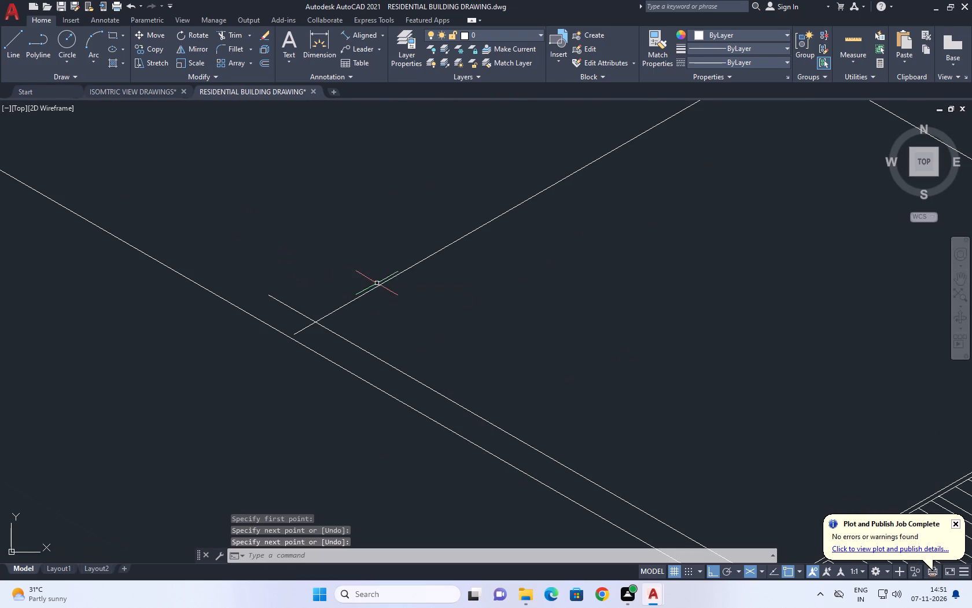
# Fillet the outer roof edge line and the 210° line with radius 0 into a sharp corner.
pyautogui.press('f')
pyautogui.press('space')
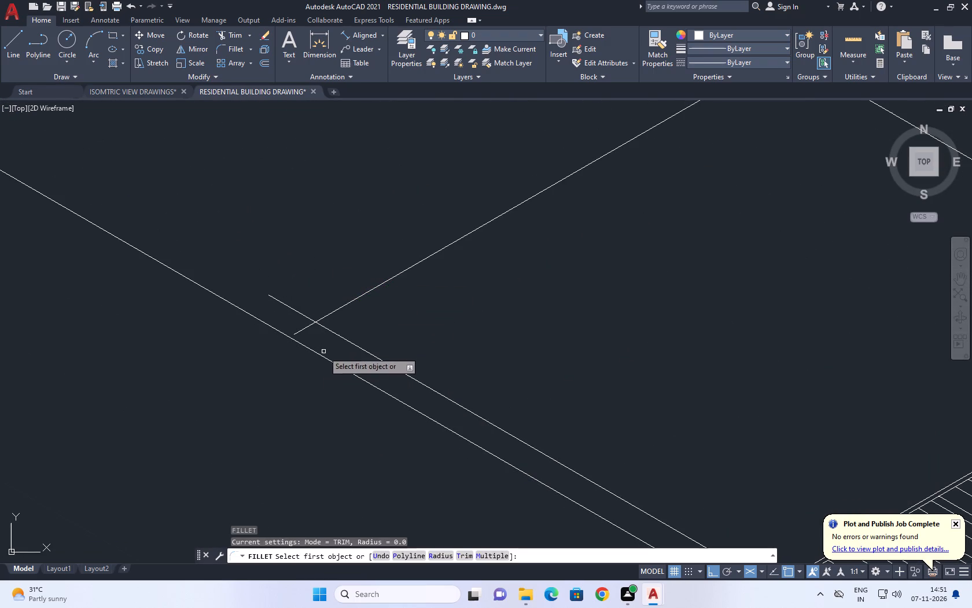
pyautogui.click(321, 354)
pyautogui.click(336, 310)
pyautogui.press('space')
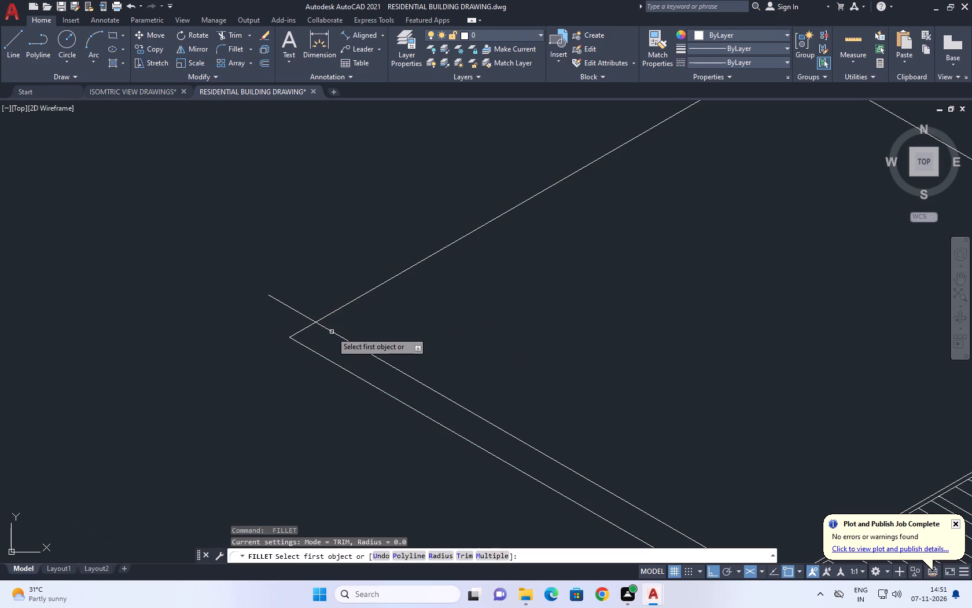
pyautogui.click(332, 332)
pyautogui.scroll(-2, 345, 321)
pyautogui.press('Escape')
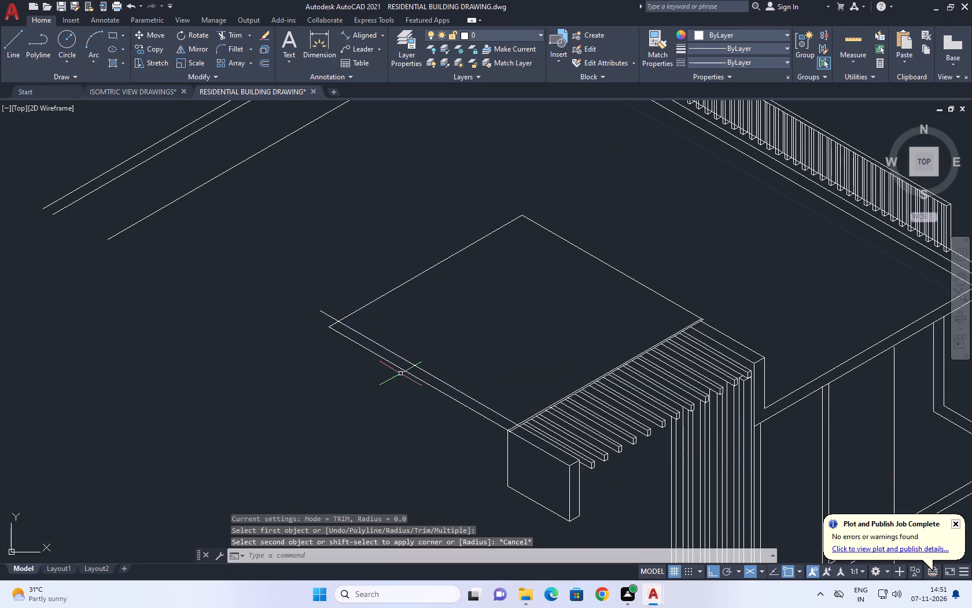
# Trim the inner parallel line's overhang beyond the rectangle's 210° side.
pyautogui.scroll(3, 323, 312)
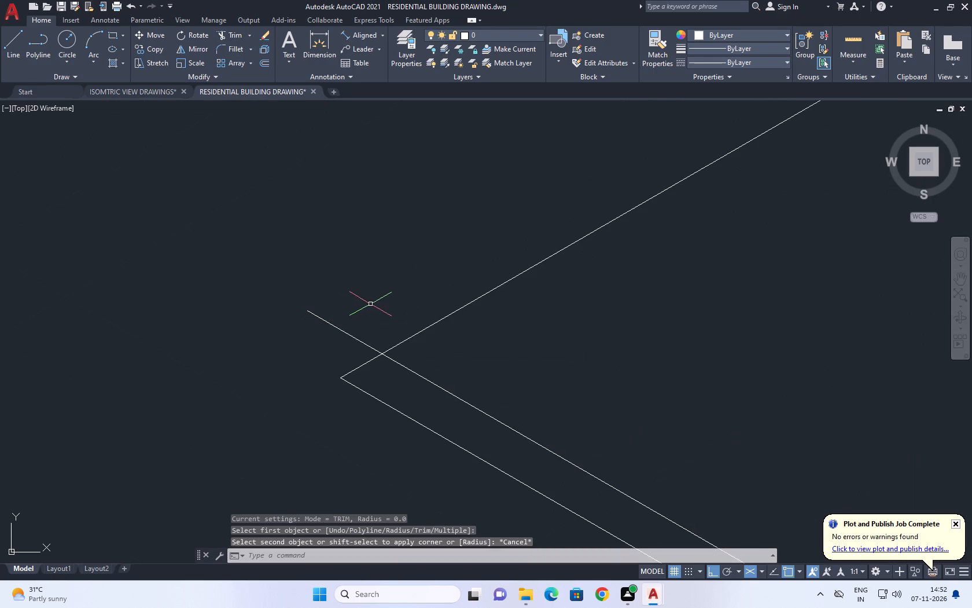
pyautogui.press('t')
pyautogui.press('r')
pyautogui.press('space')
pyautogui.moveTo(376, 305); pyautogui.dragTo(375, 310)
pyautogui.click(338, 341)
pyautogui.scroll(-4, 422, 305)
pyautogui.press('space')
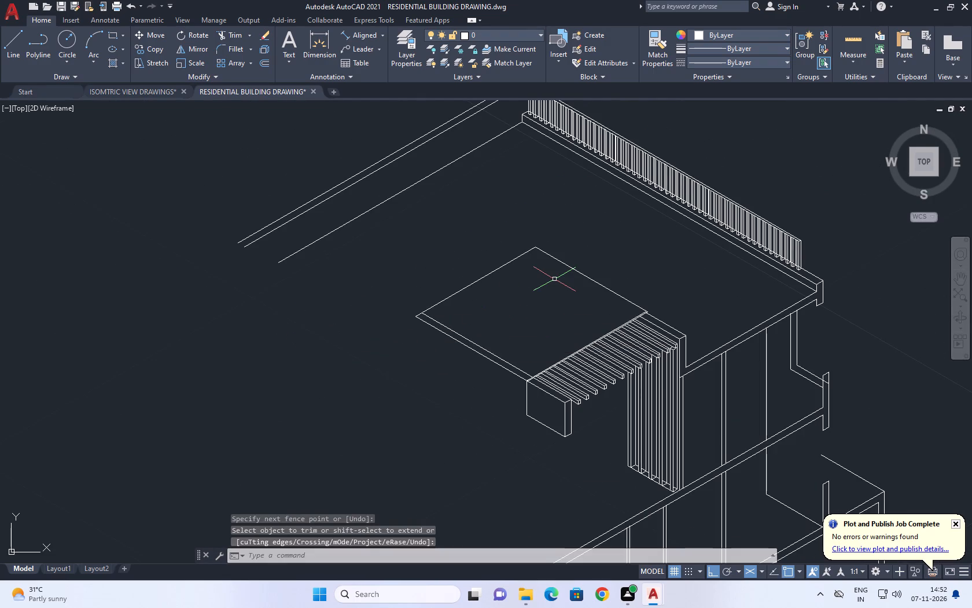
# Copy the rectangle's 210° side 0.226 units toward the roof slats.
pyautogui.click(472, 278)
pyautogui.click(478, 299)
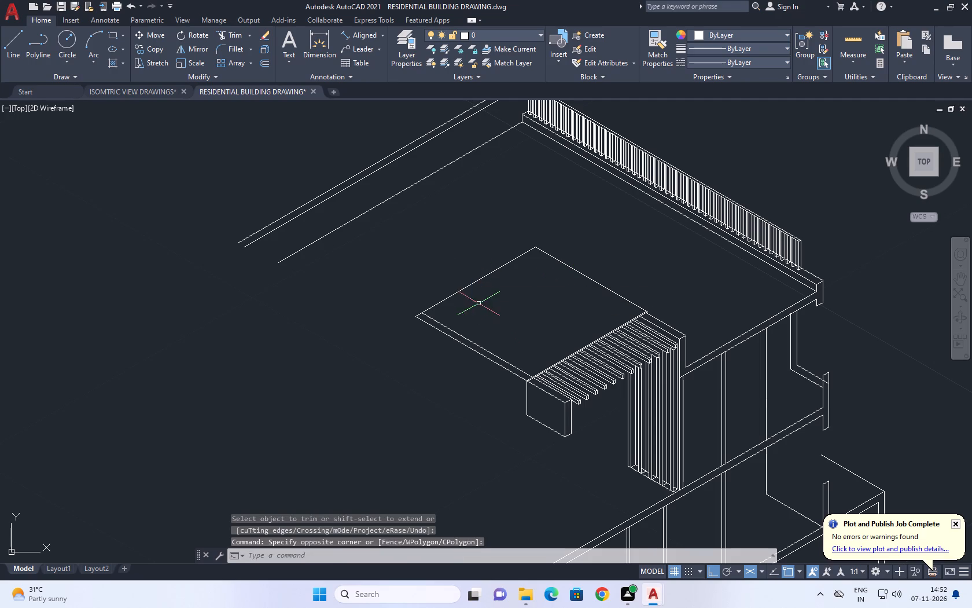
pyautogui.click(485, 296)
pyautogui.click(456, 265)
pyautogui.moveTo(490, 281); pyautogui.dragTo(525, 306, button='middle')
pyautogui.press('c')
pyautogui.press('o')
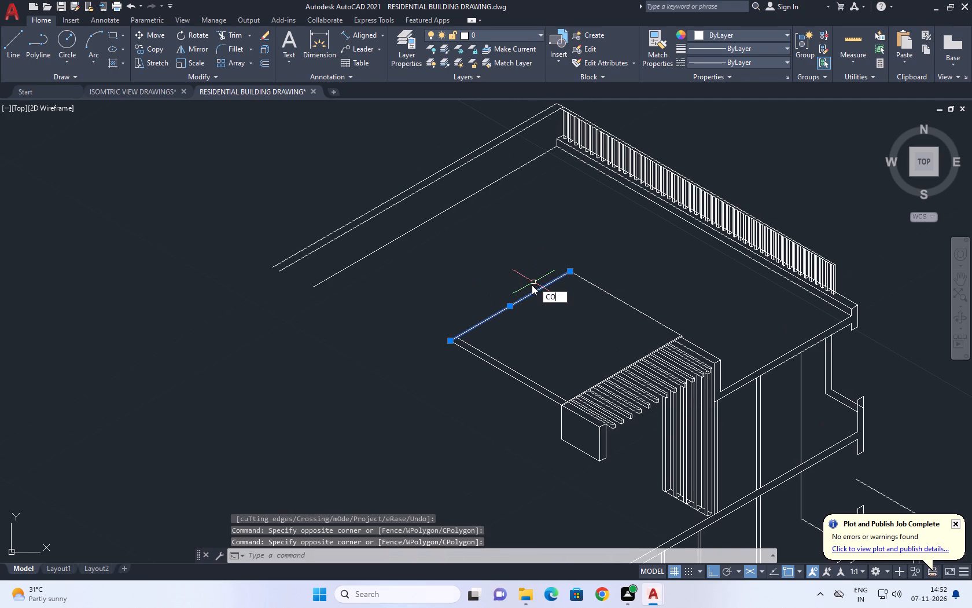
pyautogui.press('space')
pyautogui.click(502, 327)
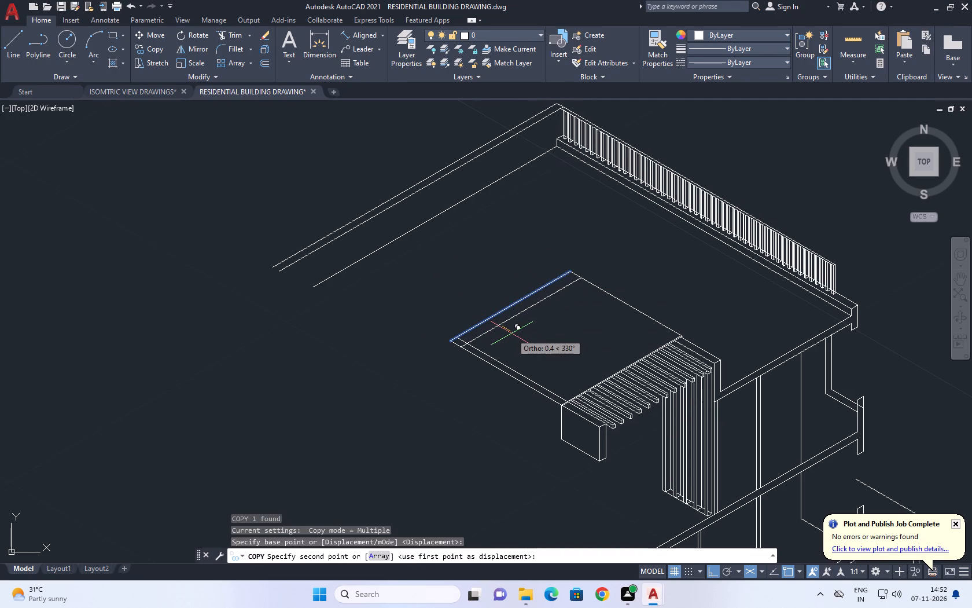
pyautogui.scroll(3, 512, 334)
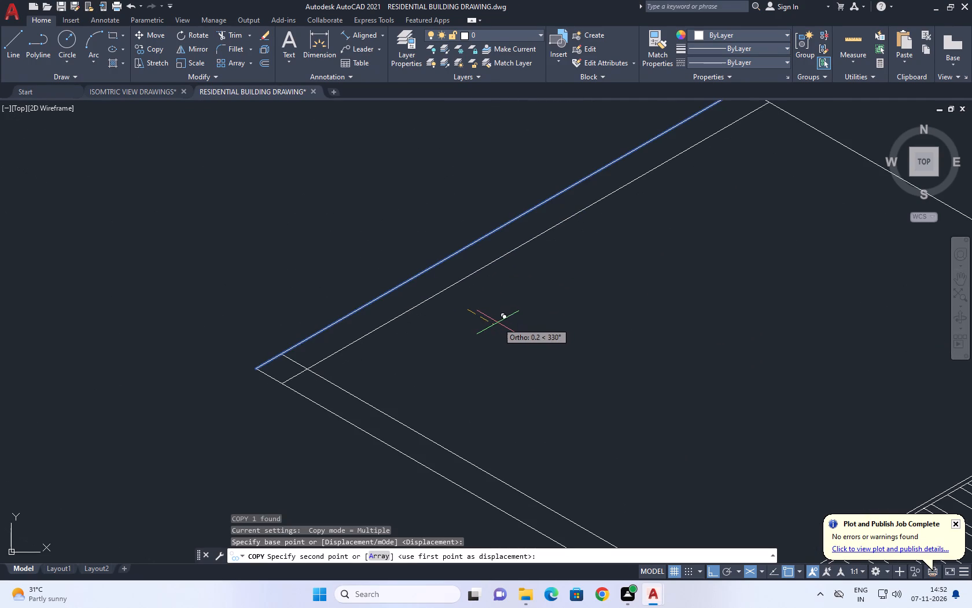
pyautogui.press('0')
pyautogui.press('.')
pyautogui.write('226')
pyautogui.press('space')
pyautogui.press('Escape')
# Trim the copied line and the inner parallel line where they cross, leaving a clean inner corner.
pyautogui.scroll(2, 267, 364)
pyautogui.scroll(2, 329, 351)
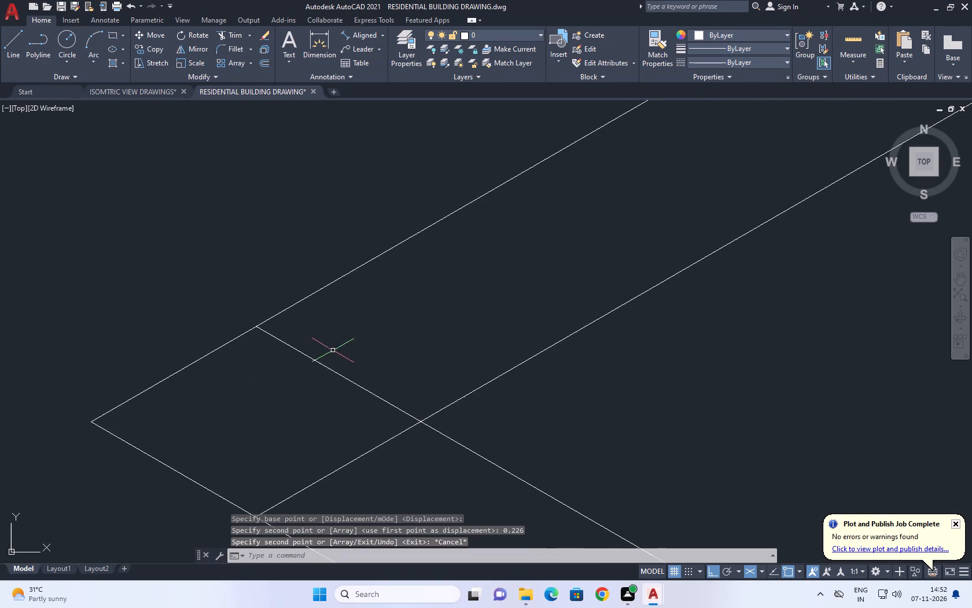
pyautogui.press('t')
pyautogui.press('r')
pyautogui.press('space')
pyautogui.click(371, 468)
pyautogui.click(392, 372)
pyautogui.scroll(-6, 400, 368)
pyautogui.press('space')
pyautogui.moveTo(404, 379); pyautogui.dragTo(459, 370, button='middle')
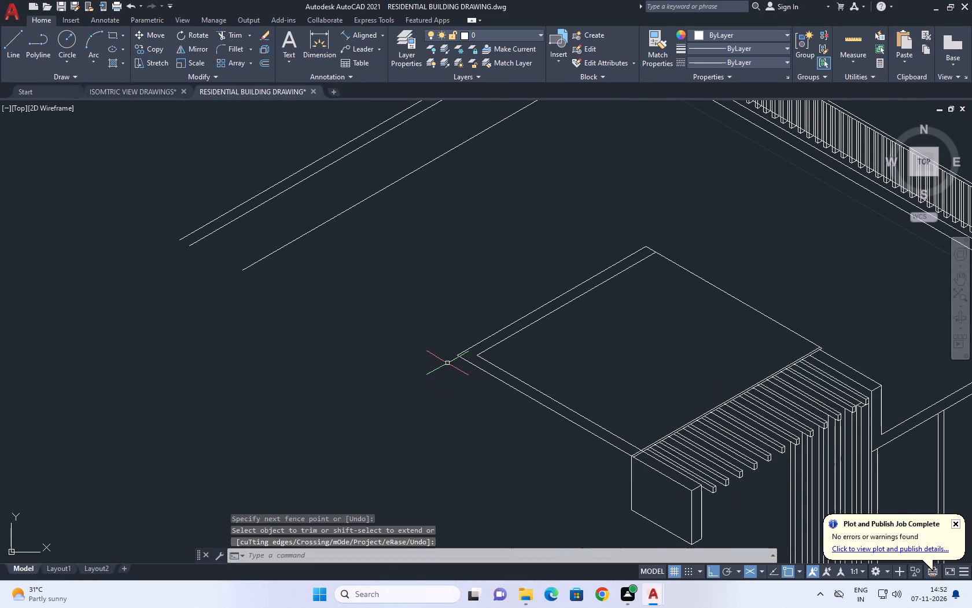
# From the inner line's end at the rectangle's far corner, draw lines 0.6 at 30° and 0.226 at 150°, and back to the outer corner.
pyautogui.moveTo(625, 279); pyautogui.dragTo(496, 379, button='middle')
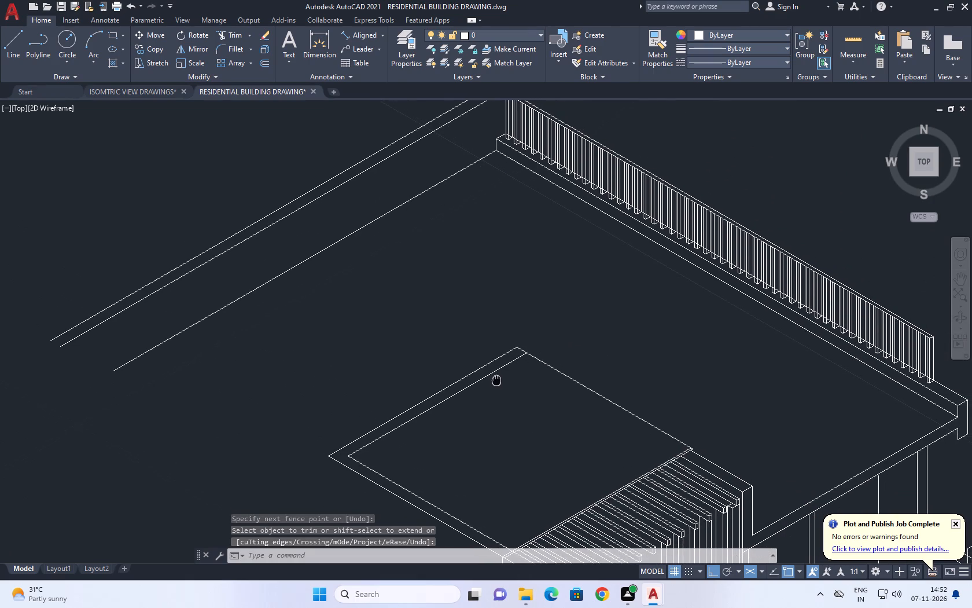
pyautogui.moveTo(496, 379); pyautogui.dragTo(496, 379, button='middle')
pyautogui.moveTo(527, 339); pyautogui.dragTo(493, 391, button='middle')
pyautogui.write('L')
pyautogui.press('space')
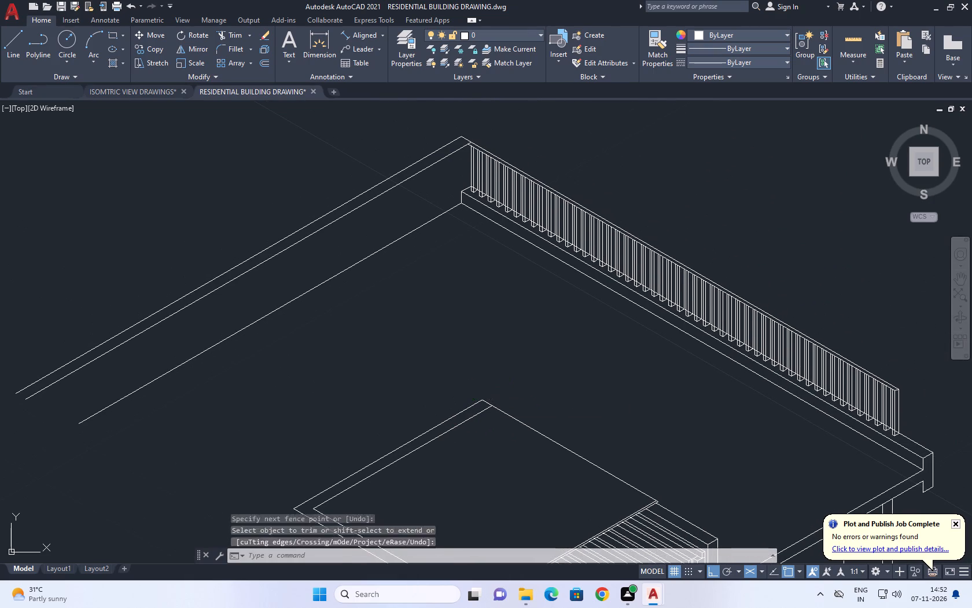
pyautogui.scroll(2, 480, 400)
pyautogui.click(492, 404)
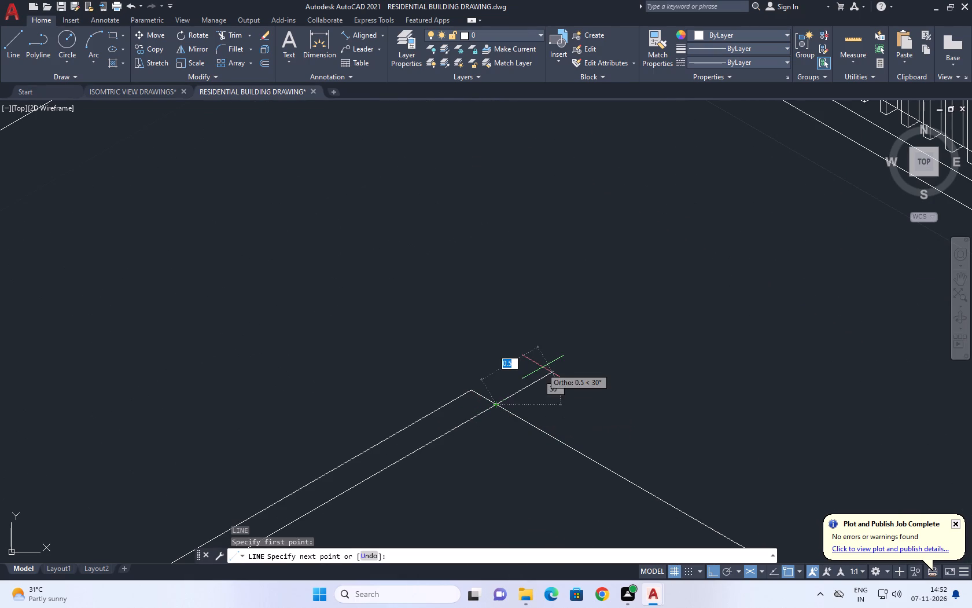
pyautogui.write('0.')
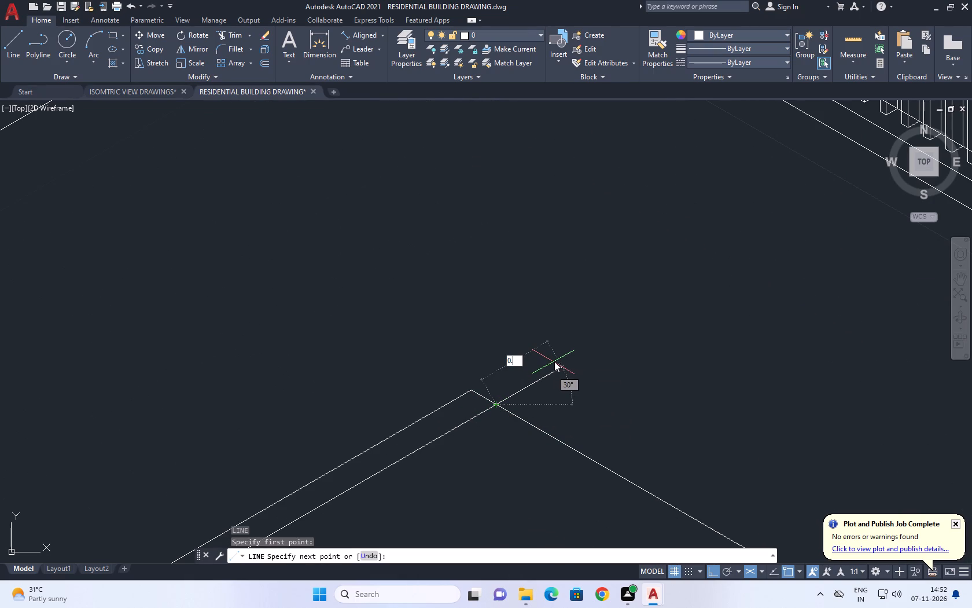
pyautogui.press('6')
pyautogui.press('space')
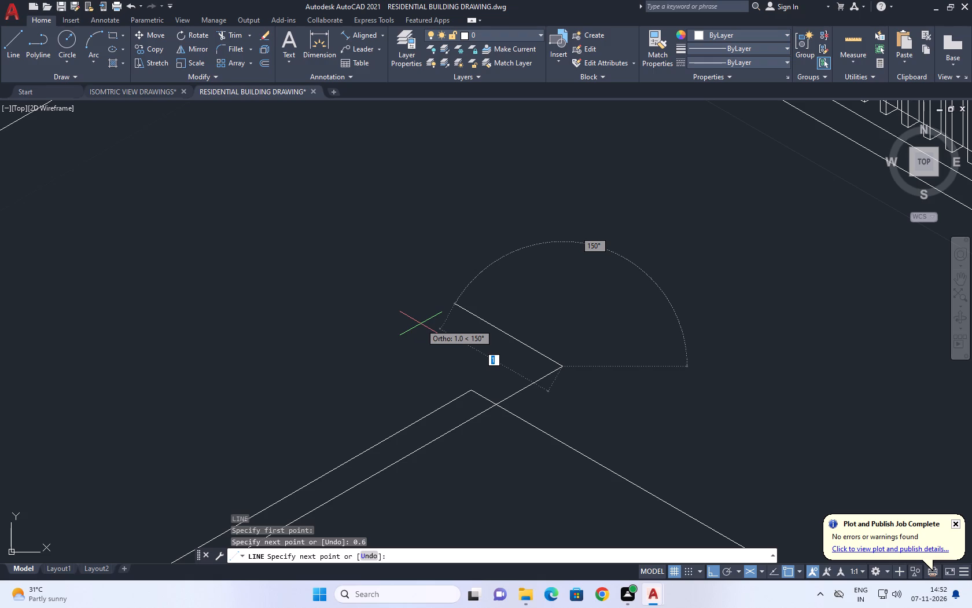
pyautogui.press('0')
pyautogui.press('.')
pyautogui.write('22')
pyautogui.press('6')
pyautogui.press('space')
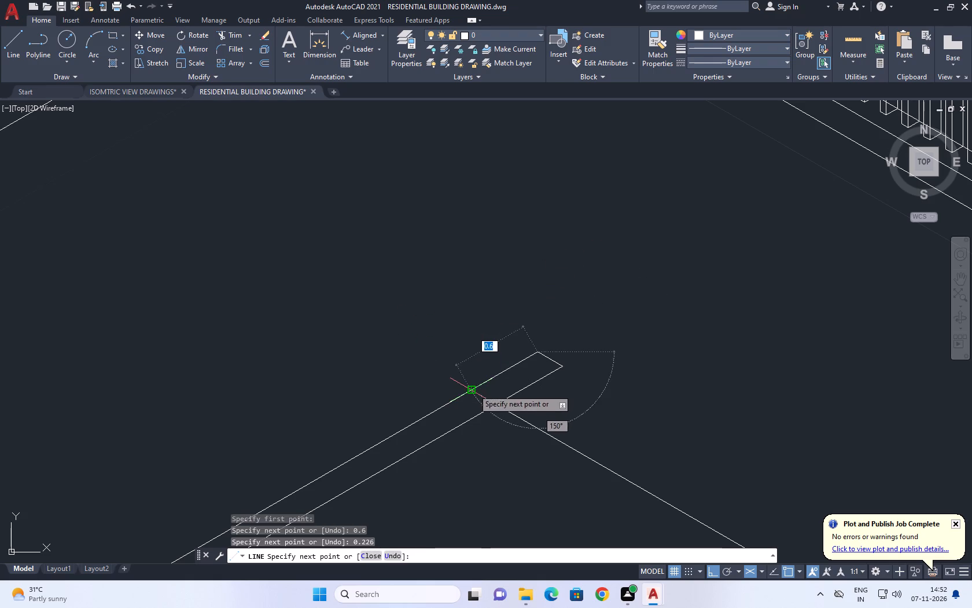
pyautogui.click(472, 389)
pyautogui.press('space')
# Trim the short piece of the rectangle's slat-ward side lying between the double lines at the far corner.
pyautogui.write('TR')
pyautogui.press('space')
pyautogui.click(485, 398)
pyautogui.press('space')
# Join the new end lines and the rectangle's two parallel 210° lines into one polyline.
pyautogui.scroll(2, 547, 376)
pyautogui.moveTo(563, 416); pyautogui.dragTo(564, 409)
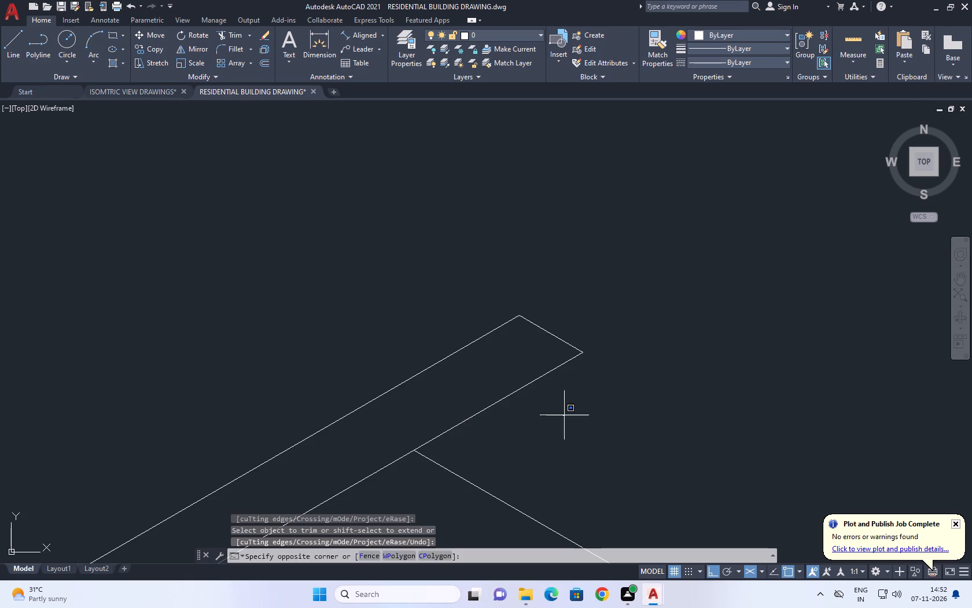
pyautogui.moveTo(564, 409); pyautogui.dragTo(562, 397)
pyautogui.click(516, 295)
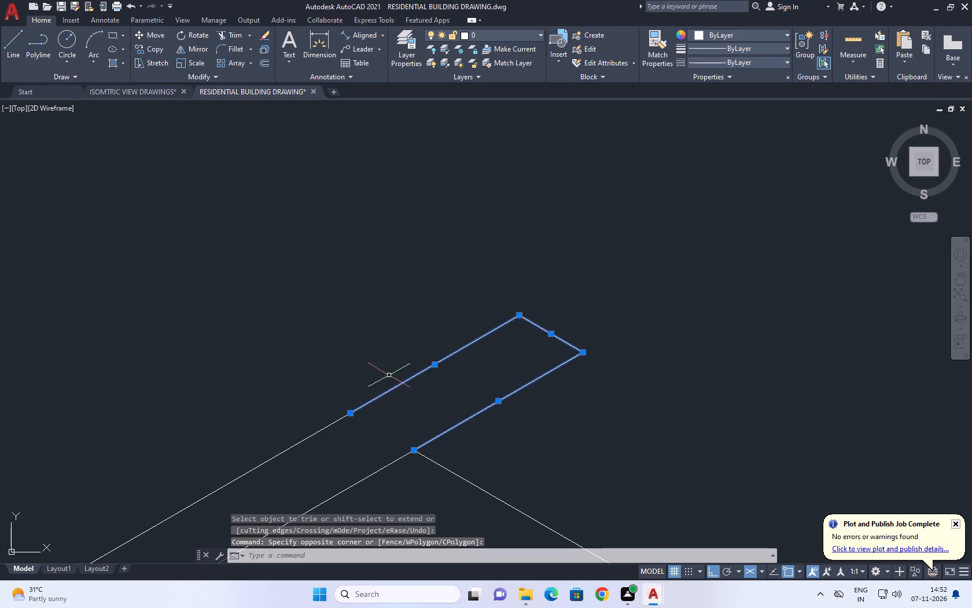
pyautogui.click(373, 485)
pyautogui.click(286, 421)
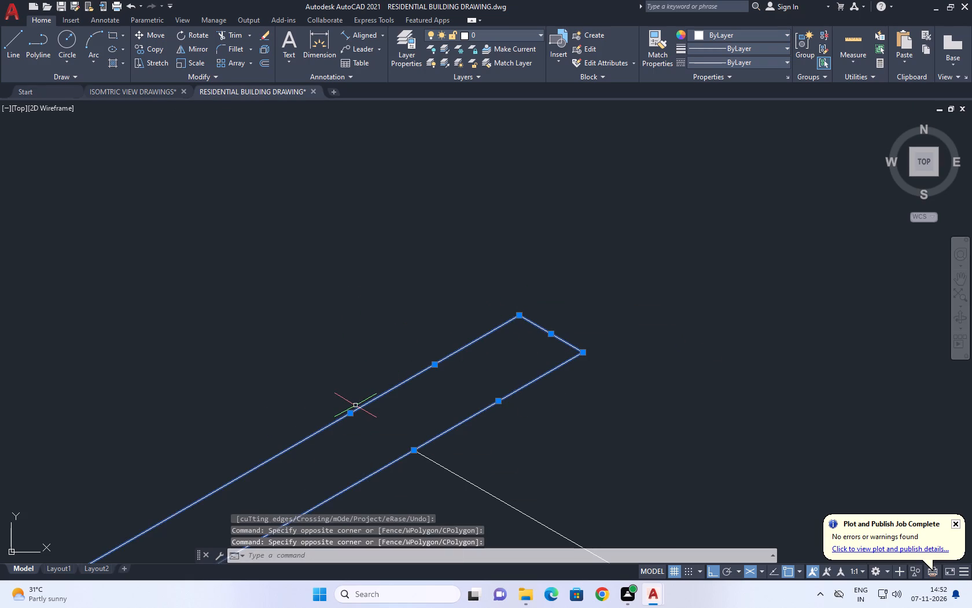
pyautogui.press('j')
pyautogui.press('Return')
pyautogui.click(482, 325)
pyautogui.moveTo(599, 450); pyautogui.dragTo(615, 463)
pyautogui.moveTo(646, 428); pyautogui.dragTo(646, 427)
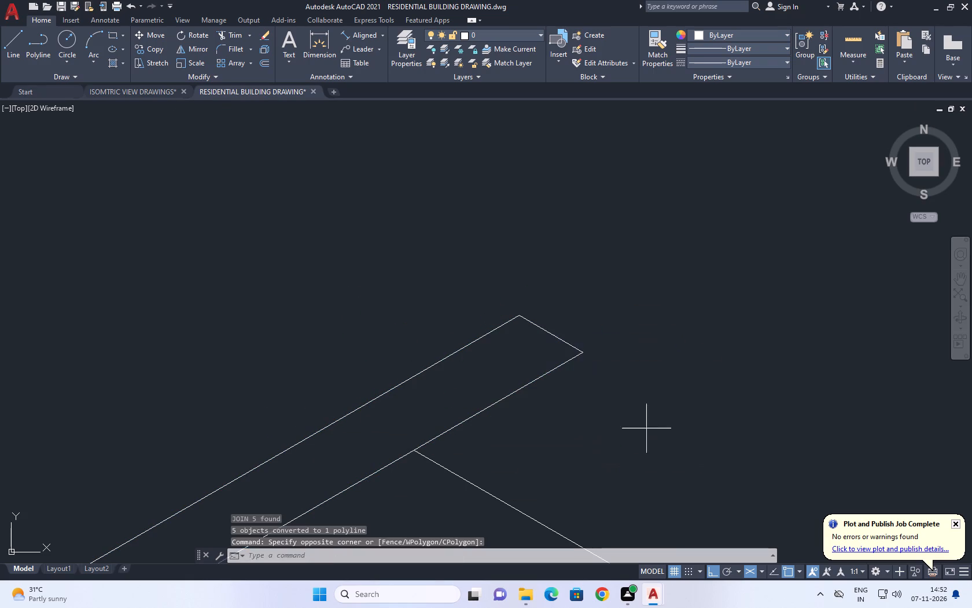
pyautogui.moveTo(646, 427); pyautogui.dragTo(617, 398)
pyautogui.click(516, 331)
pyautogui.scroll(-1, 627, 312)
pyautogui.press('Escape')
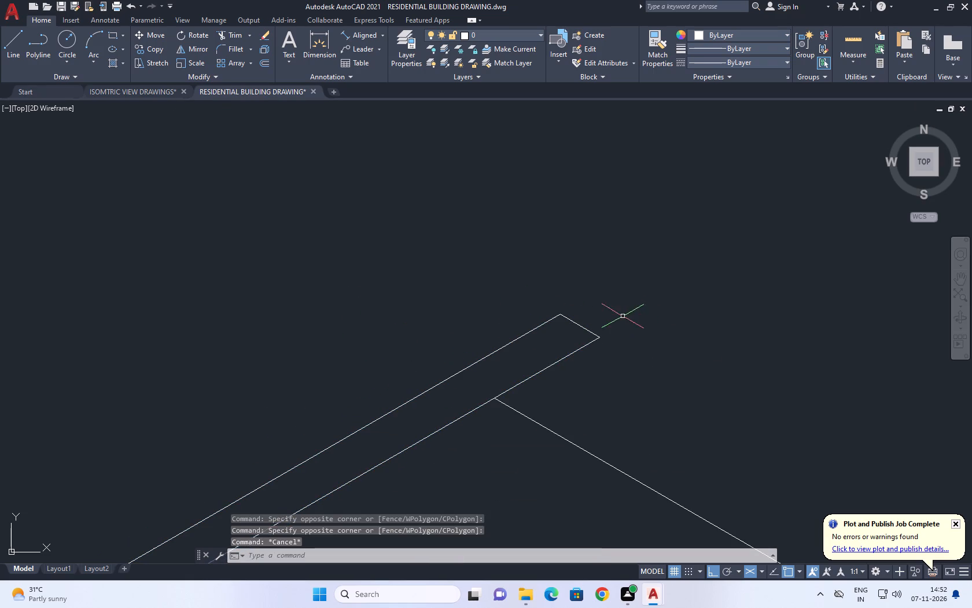
# Draw a vertical line down from the extension's inner tip across the rectangle's side, using the right isoplane.
pyautogui.moveTo(611, 319); pyautogui.dragTo(636, 349, button='middle')
pyautogui.scroll(-2, 631, 343)
pyautogui.moveTo(685, 406); pyautogui.dragTo(662, 390, button='middle')
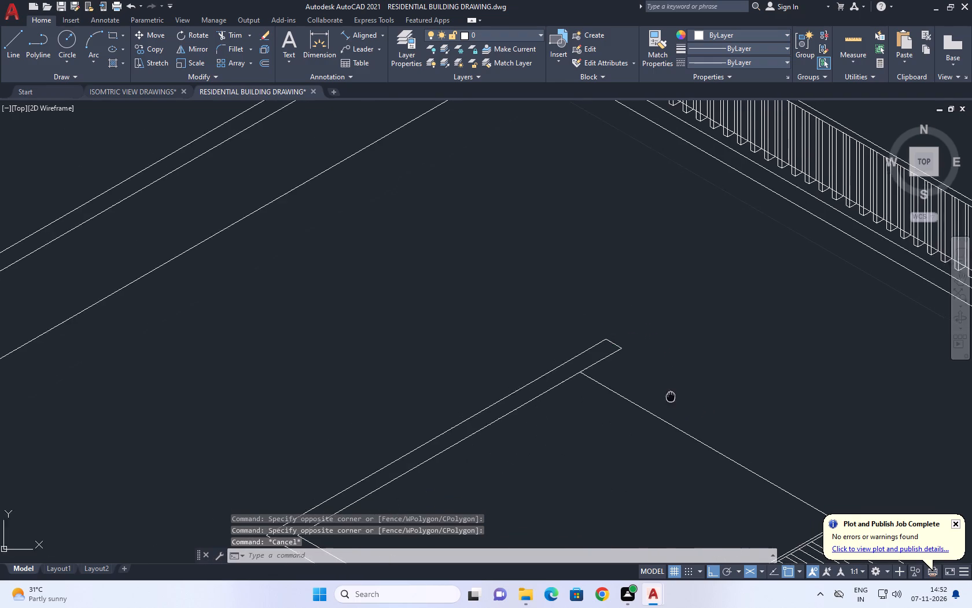
pyautogui.moveTo(662, 390); pyautogui.dragTo(609, 343, button='middle')
pyautogui.press('l')
pyautogui.press('space')
pyautogui.click(551, 288)
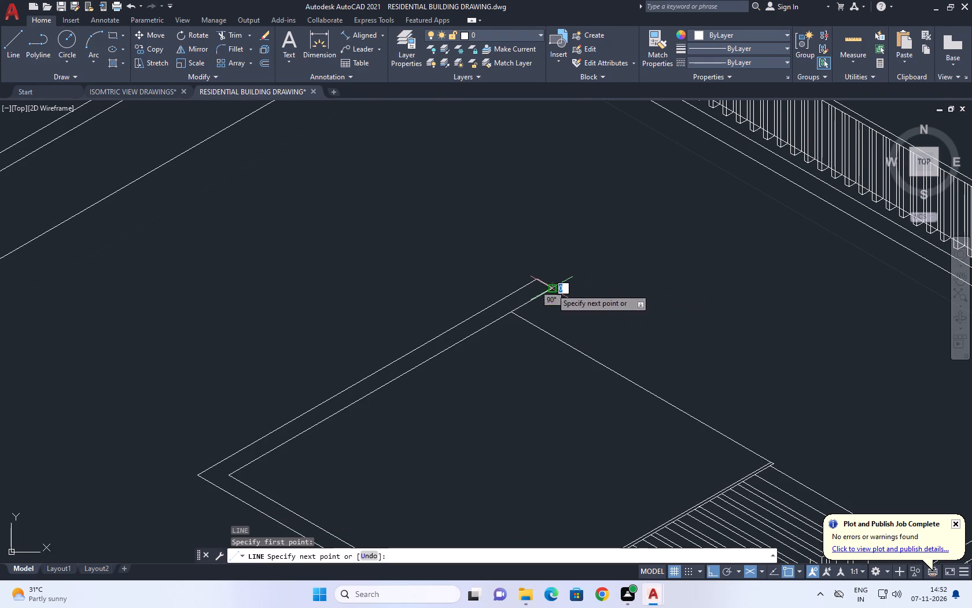
pyautogui.press('F5')
pyautogui.click(558, 410)
pyautogui.press('space')
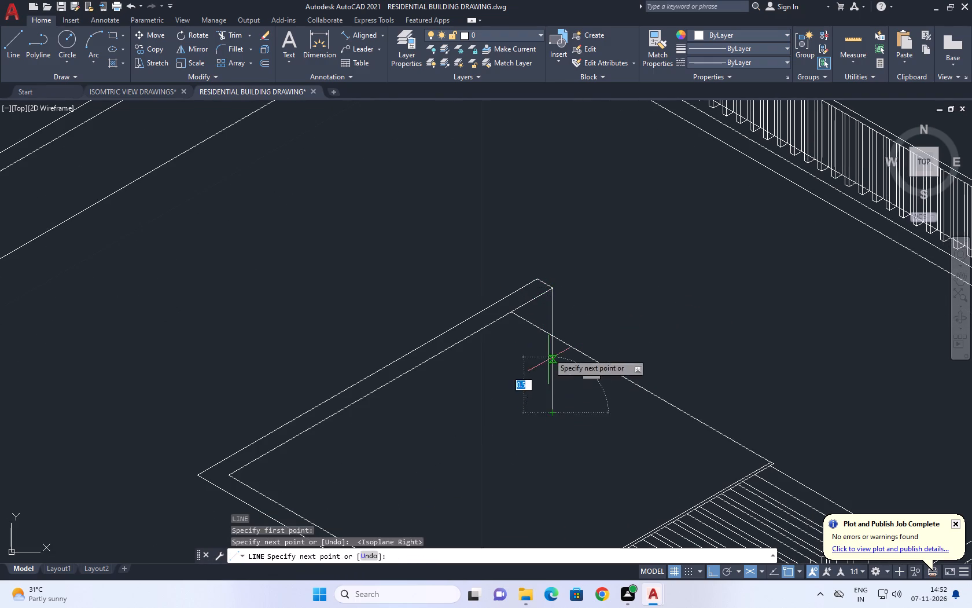
# Trim the part of the vertical line that runs below the rectangle's side.
pyautogui.press('t')
pyautogui.press('r')
pyautogui.press('space')
pyautogui.click(562, 369)
pyautogui.click(509, 368)
pyautogui.press('space')
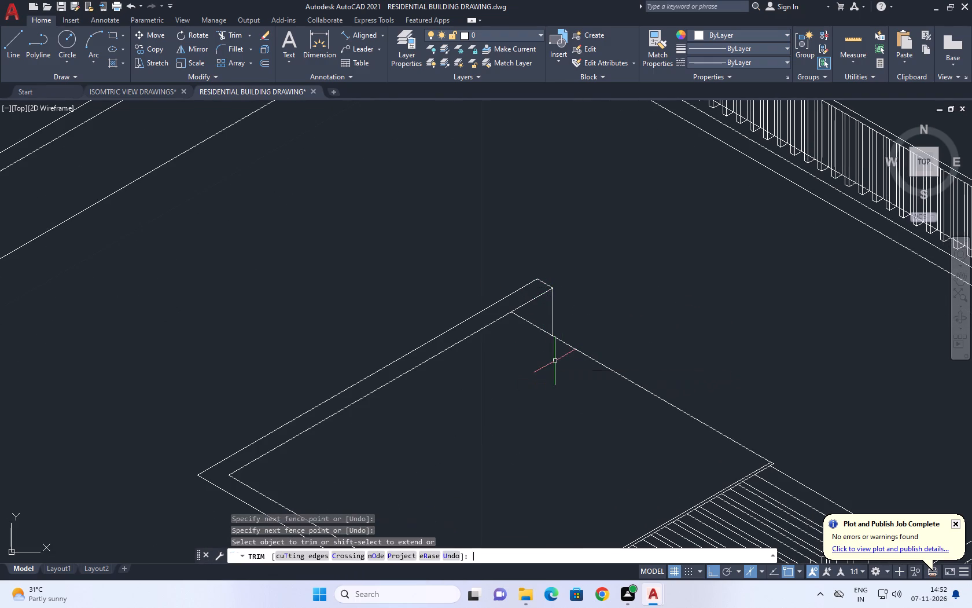
# Draw a line at 150° from the extension's outer tip toward the long parallel roof lines.
pyautogui.moveTo(476, 341); pyautogui.dragTo(575, 395, button='middle')
pyautogui.scroll(-2, 578, 395)
pyautogui.press('l')
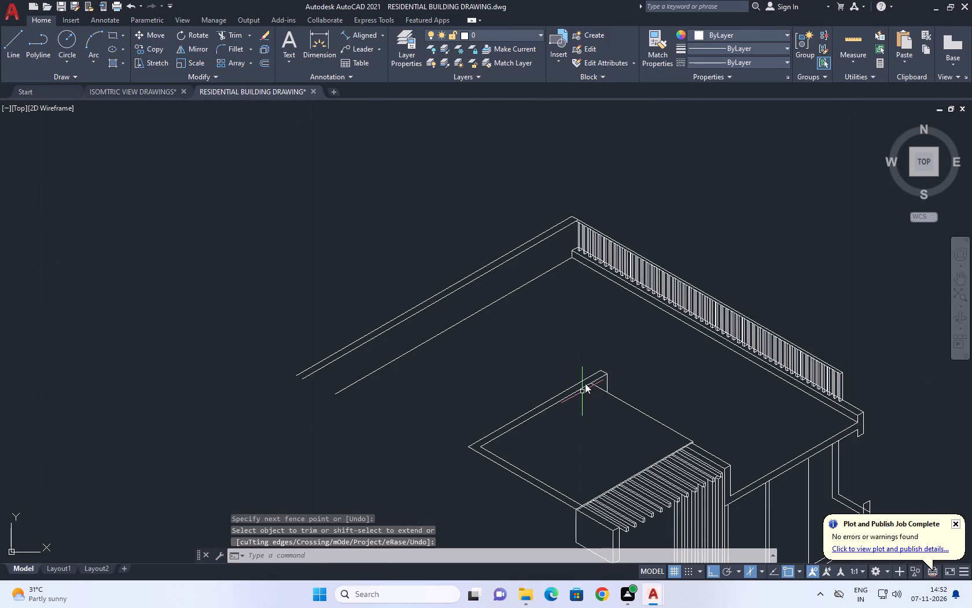
pyautogui.press('space')
pyautogui.scroll(1, 598, 368)
pyautogui.click(598, 370)
pyautogui.scroll(-1, 549, 361)
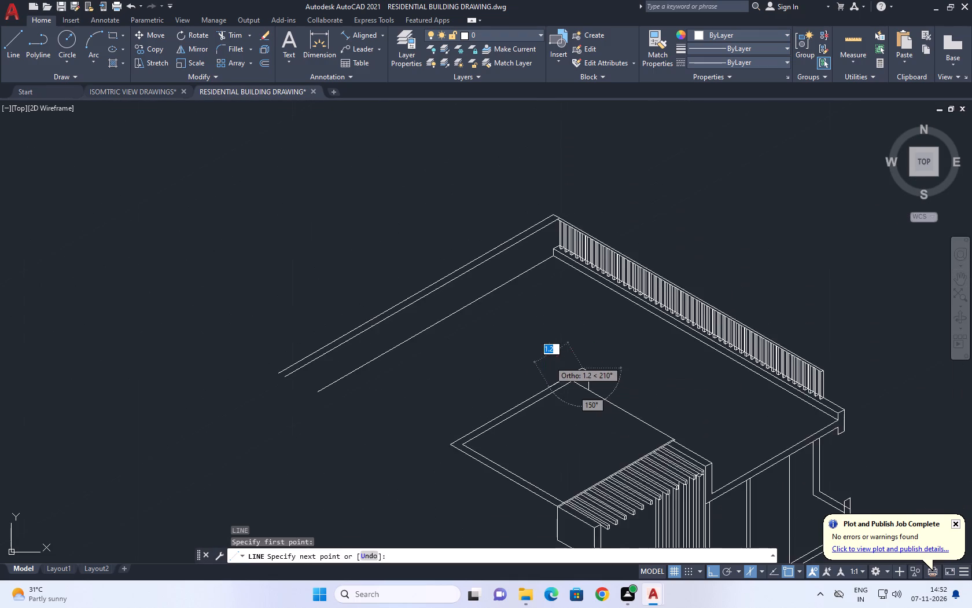
pyautogui.scroll(-1, 549, 361)
pyautogui.scroll(1, 484, 314)
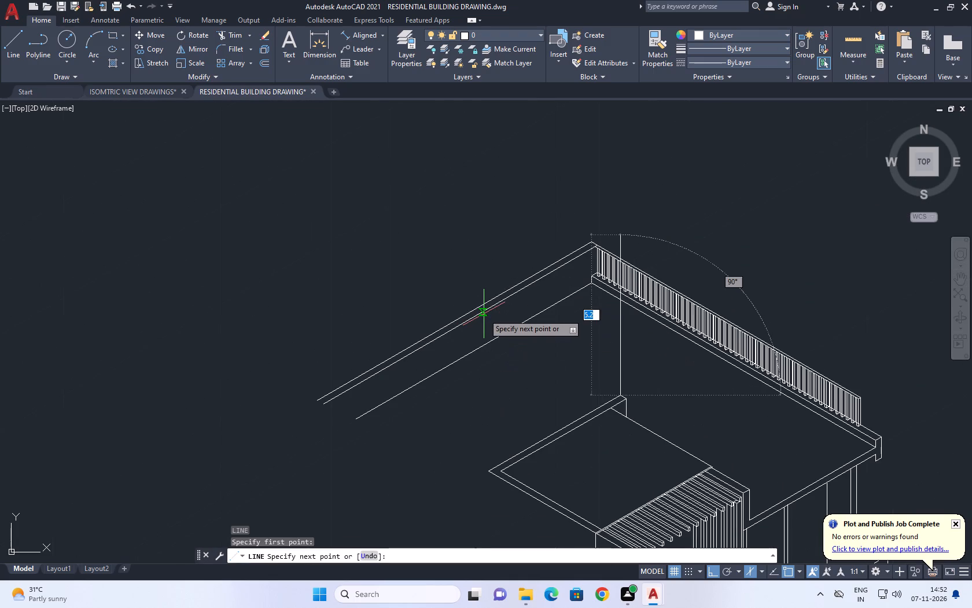
pyautogui.press('F5')
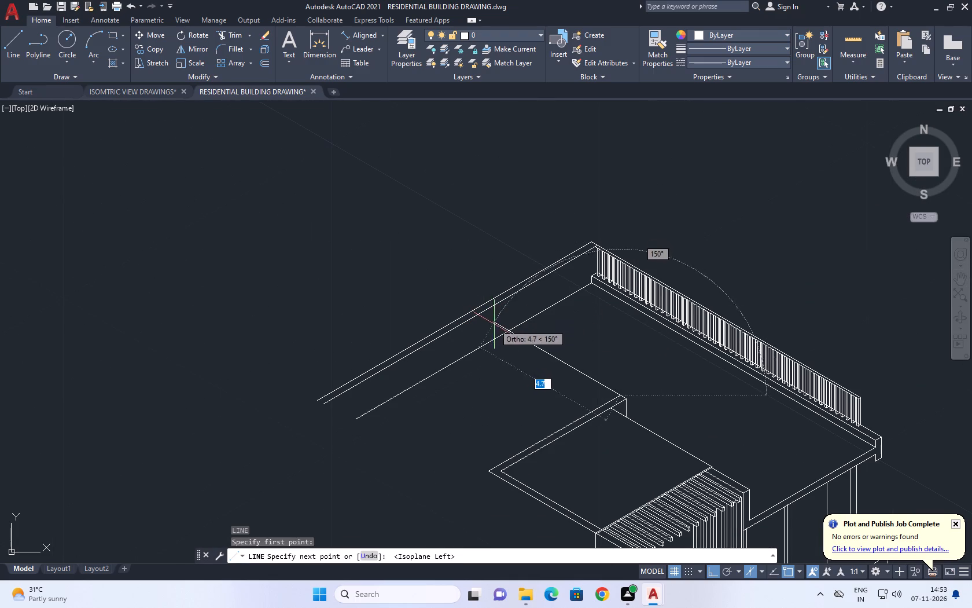
pyautogui.click(524, 343)
pyautogui.moveTo(575, 349); pyautogui.dragTo(551, 288, button='middle')
pyautogui.press('space')
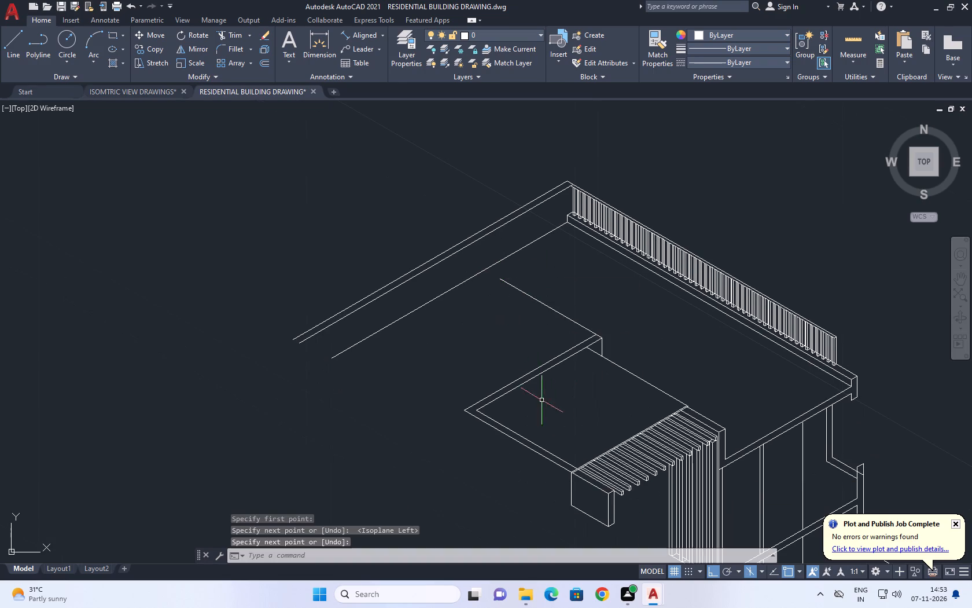
# Move the joined double-line outline, its vertical line and the 150° line about 1.0 unit at 330° toward the slats.
pyautogui.moveTo(552, 406); pyautogui.dragTo(506, 321, button='middle')
pyautogui.click(554, 236)
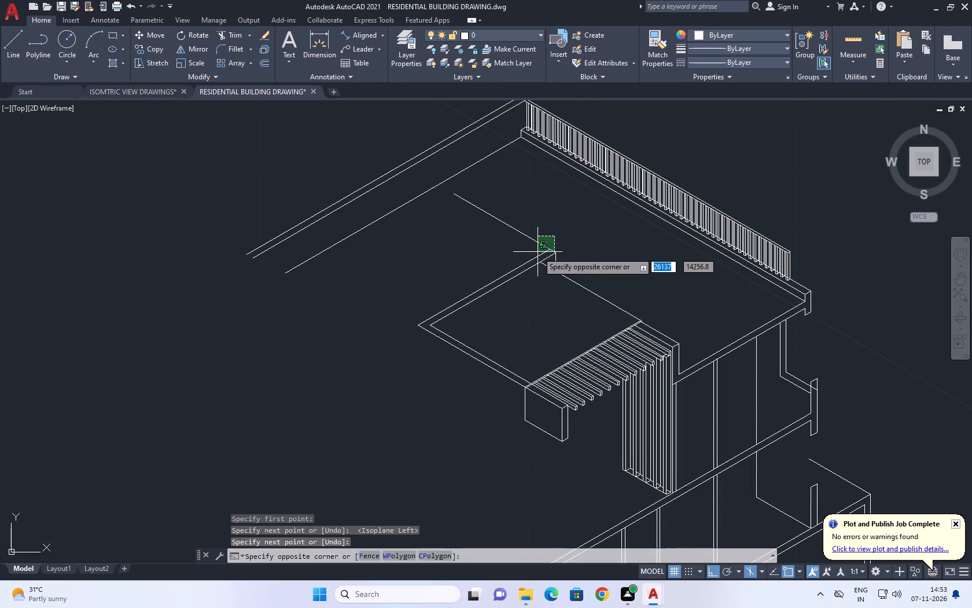
pyautogui.click(537, 255)
pyautogui.scroll(2, 447, 358)
pyautogui.moveTo(573, 303); pyautogui.dragTo(536, 383, button='middle')
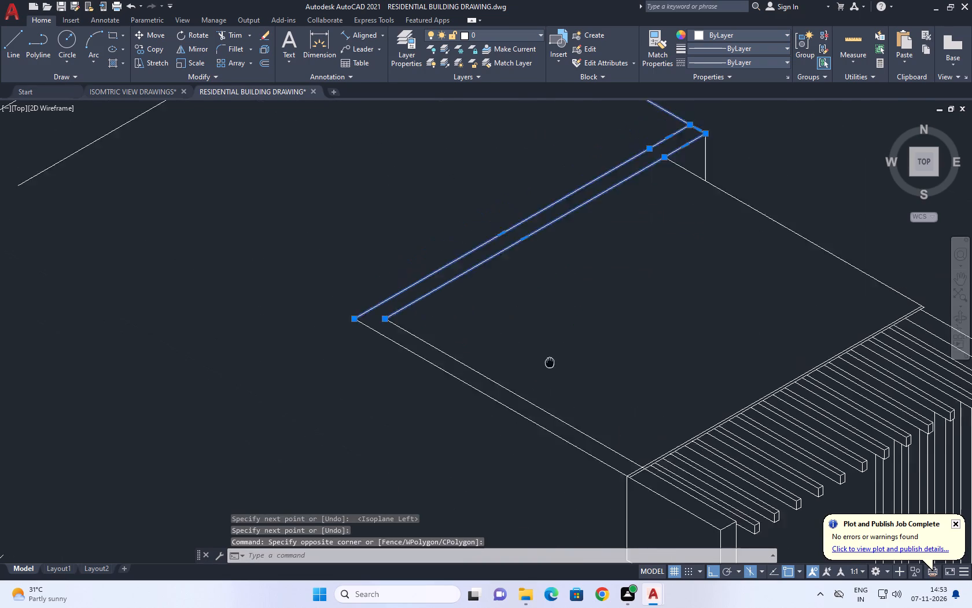
pyautogui.moveTo(536, 383); pyautogui.dragTo(480, 419, button='middle')
pyautogui.scroll(2, 646, 206)
pyautogui.click(624, 253)
pyautogui.moveTo(576, 248); pyautogui.dragTo(567, 251)
pyautogui.moveTo(673, 270); pyautogui.dragTo(566, 208, button='middle')
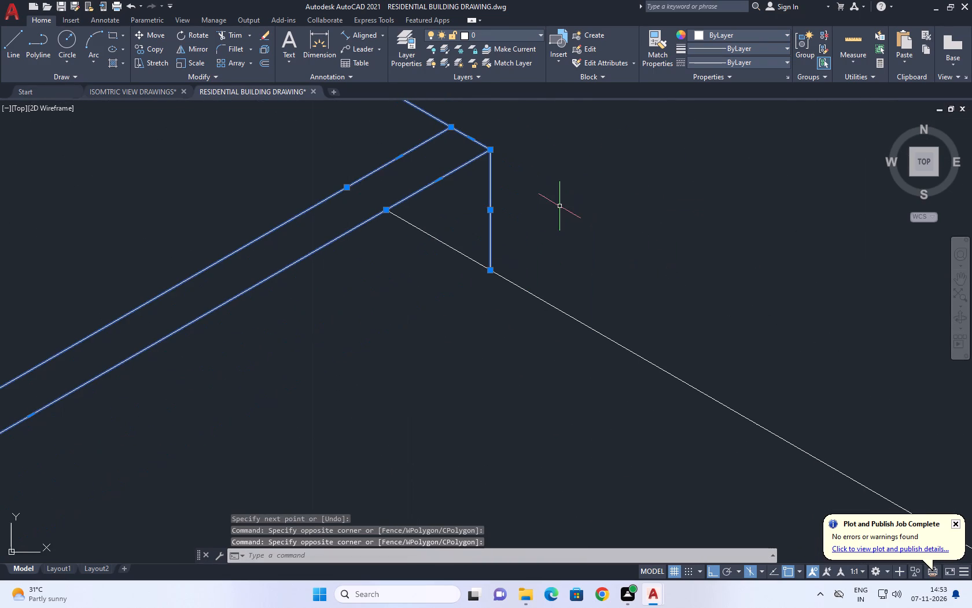
pyautogui.press('m')
pyautogui.press('space')
pyautogui.scroll(-3, 547, 233)
pyautogui.click(612, 260)
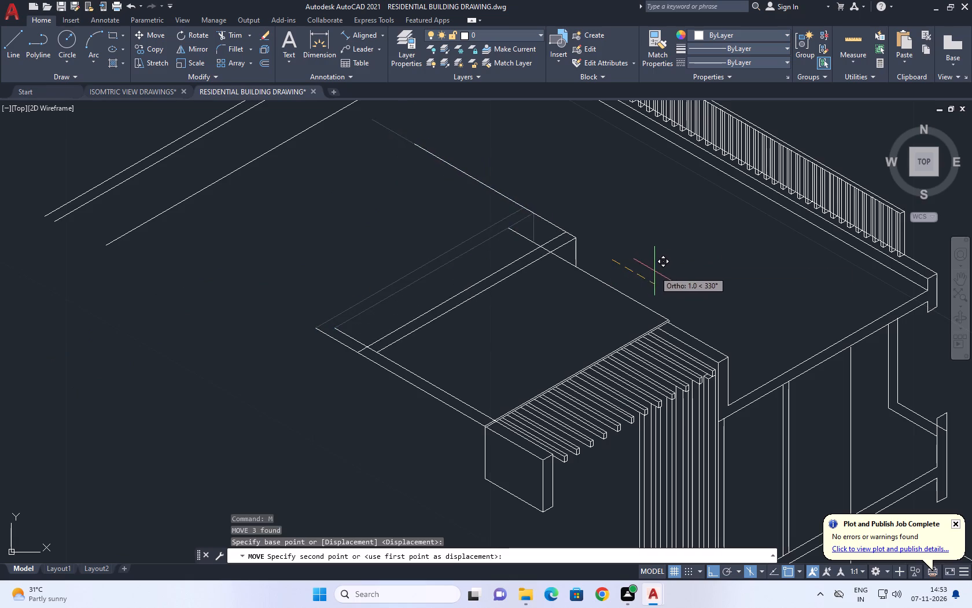
pyautogui.click(656, 272)
# Trim the rectangle's side lines beyond the moved outline, plus the leftover piece between the double lines at the far corner.
pyautogui.moveTo(461, 285); pyautogui.dragTo(494, 300, button='middle')
pyautogui.press('t')
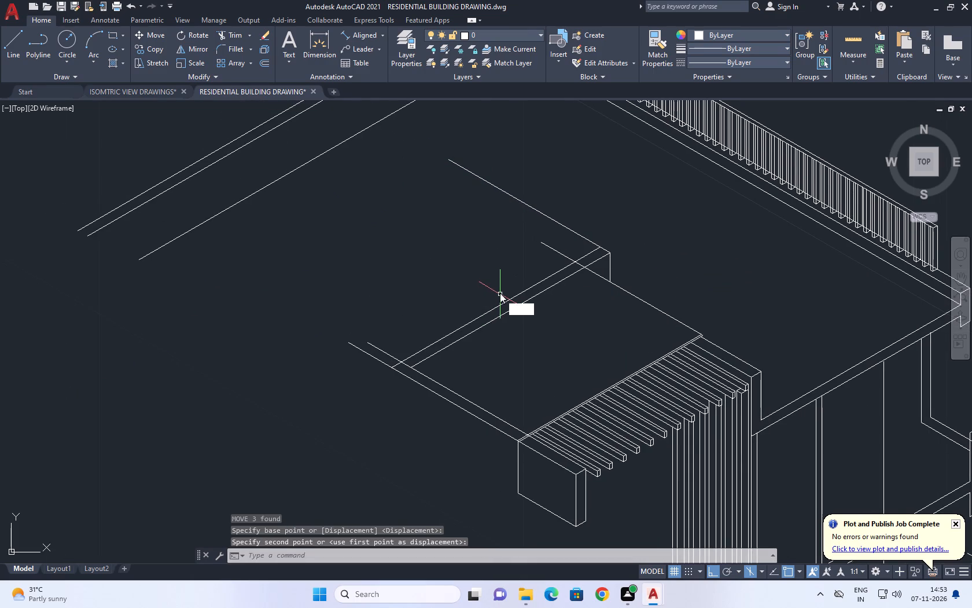
pyautogui.press('r')
pyautogui.press('space')
pyautogui.click(570, 251)
pyautogui.click(531, 265)
pyautogui.click(419, 321)
pyautogui.click(339, 391)
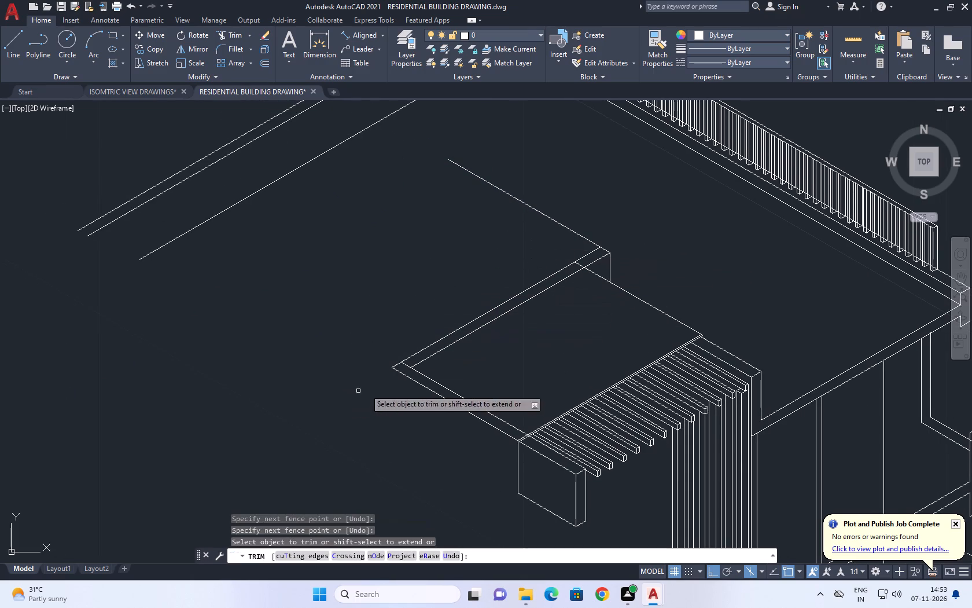
pyautogui.scroll(3, 572, 259)
pyautogui.click(603, 267)
pyautogui.click(579, 280)
pyautogui.scroll(-3, 669, 228)
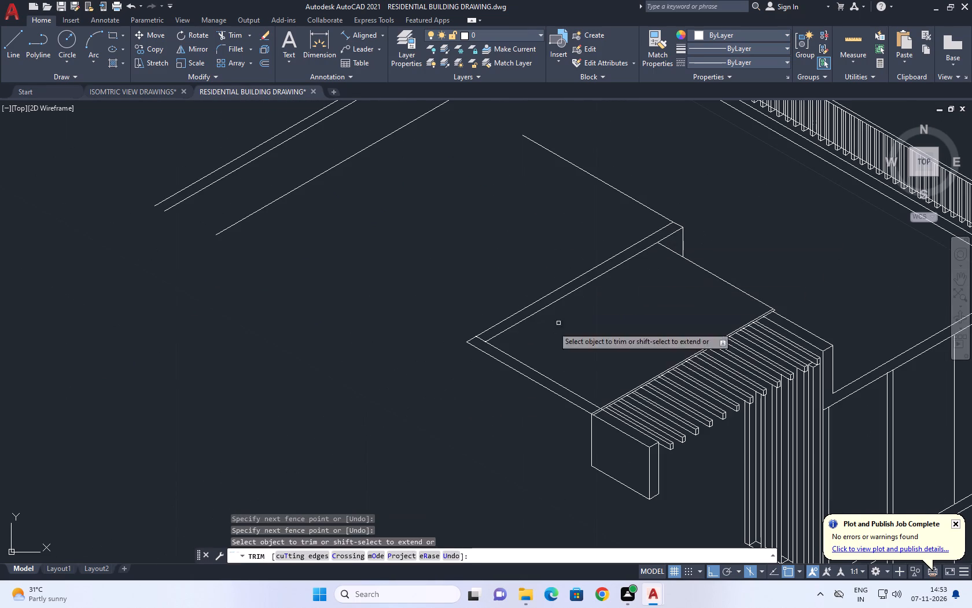
pyautogui.press('space')
# Draw a long 210° line from near the far end of the 150° line, parallel to the roof edge, in the top isoplane.
pyautogui.scroll(-2, 601, 217)
pyautogui.moveTo(631, 207); pyautogui.dragTo(620, 222, button='middle')
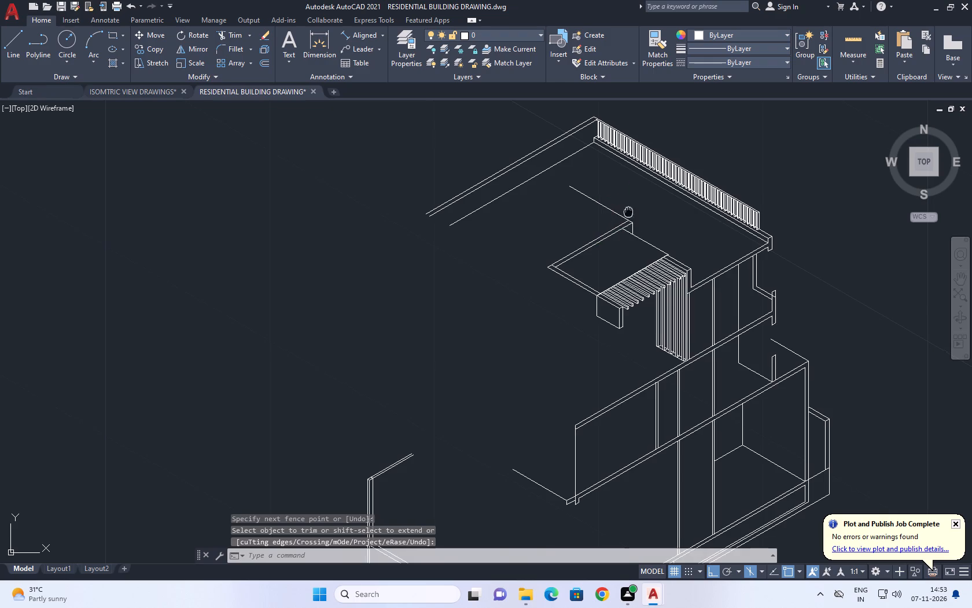
pyautogui.moveTo(620, 222); pyautogui.dragTo(569, 263, button='middle')
pyautogui.moveTo(583, 228); pyautogui.dragTo(581, 263, button='middle')
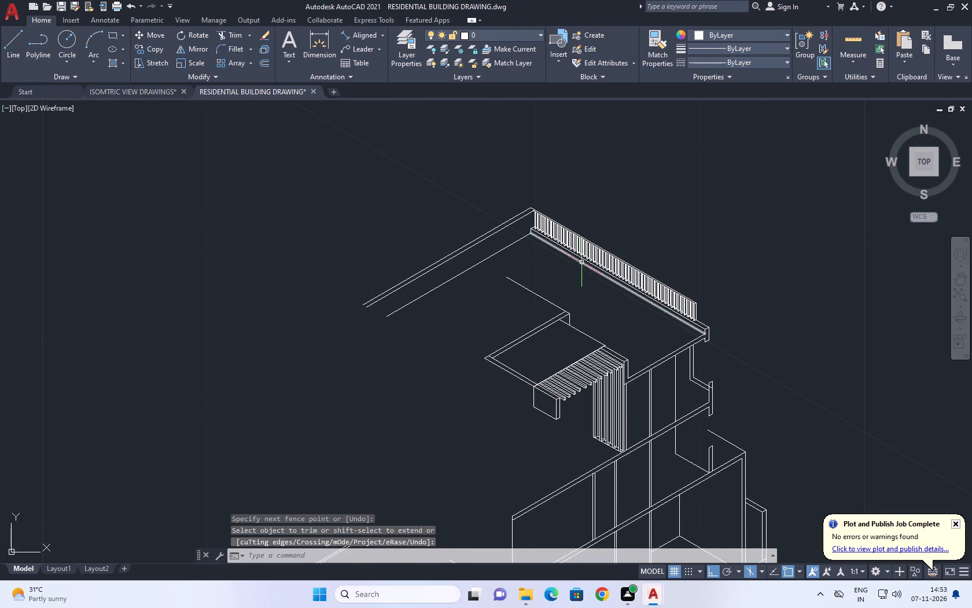
pyautogui.write('L')
pyautogui.press('space')
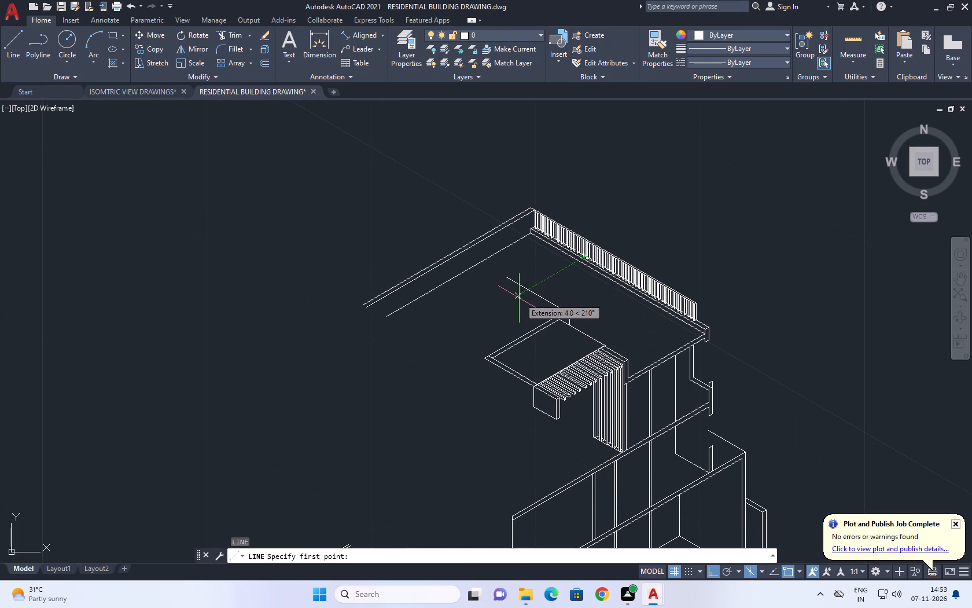
pyautogui.scroll(2, 509, 297)
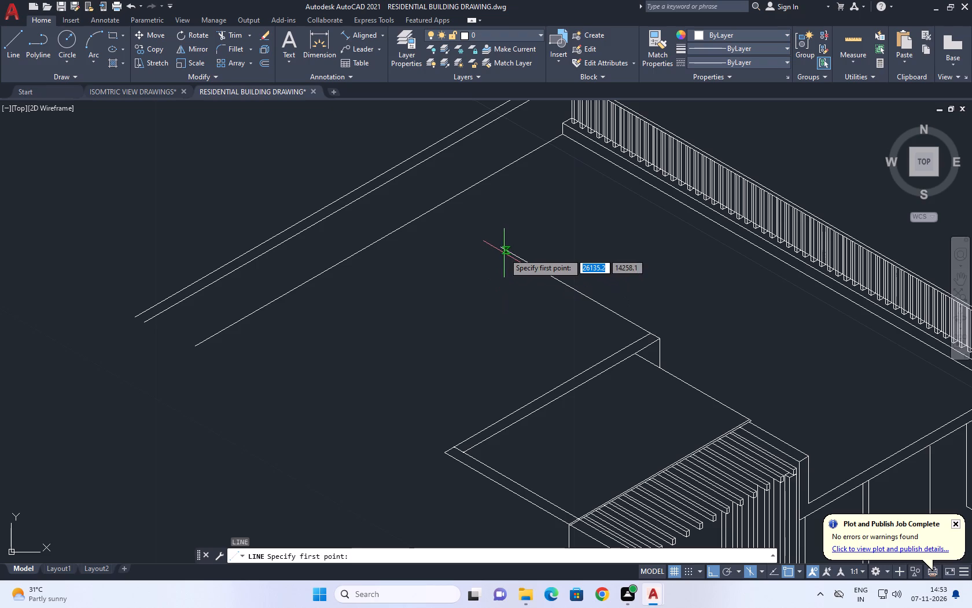
pyautogui.click(524, 260)
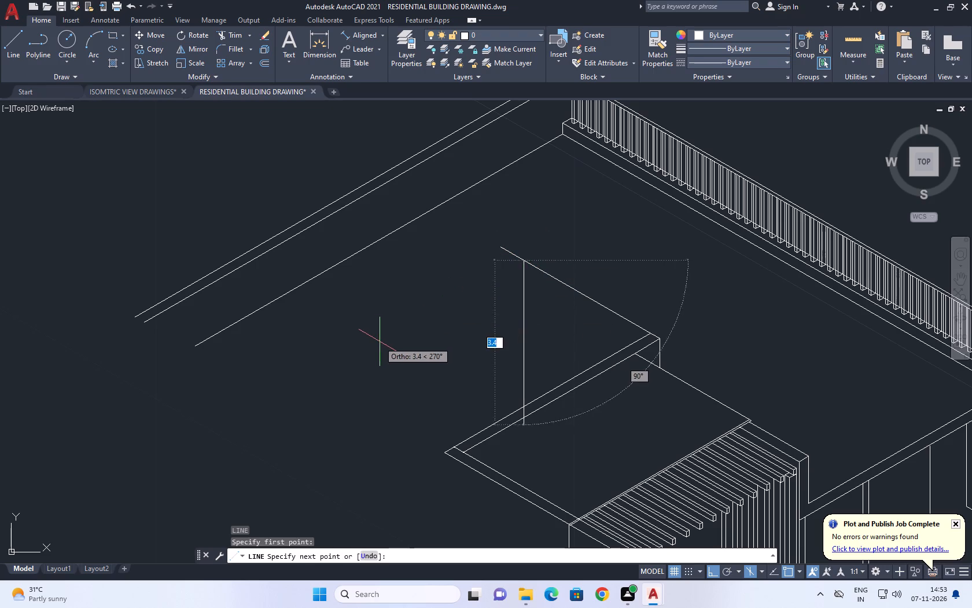
pyautogui.press('F5')
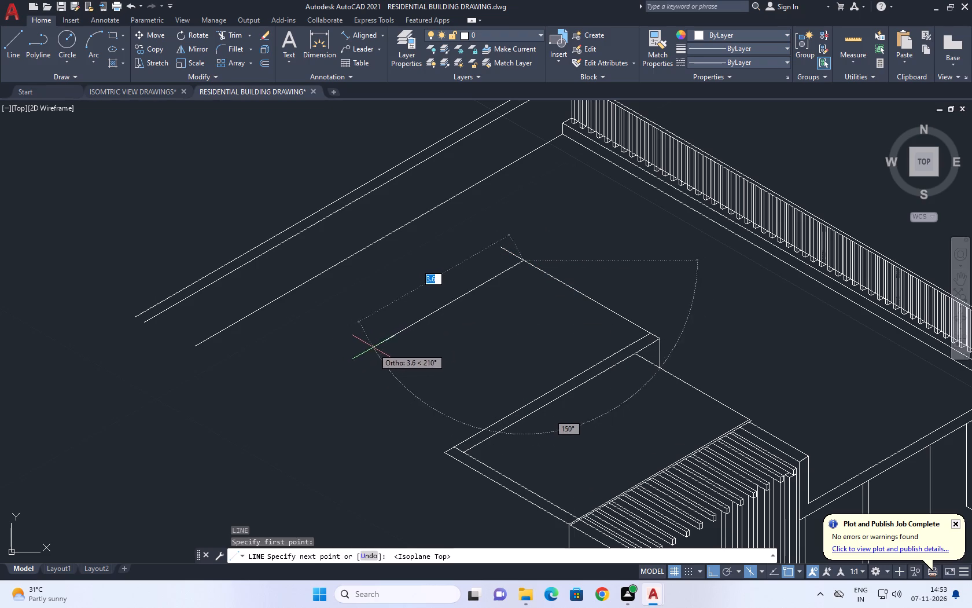
pyautogui.scroll(-2, 386, 324)
pyautogui.click(299, 378)
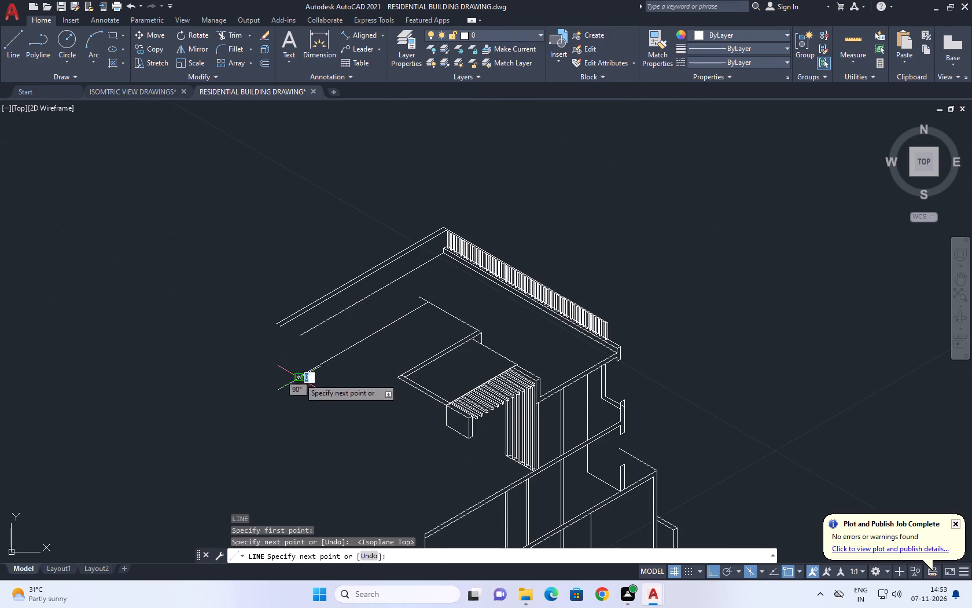
pyautogui.press('space')
# Move the three long parallel roof edge lines about 2.1 units at 330° so the lowest lands on the new 210° line.
pyautogui.scroll(2, 362, 260)
pyautogui.click(384, 368)
pyautogui.click(329, 296)
pyautogui.scroll(1, 374, 319)
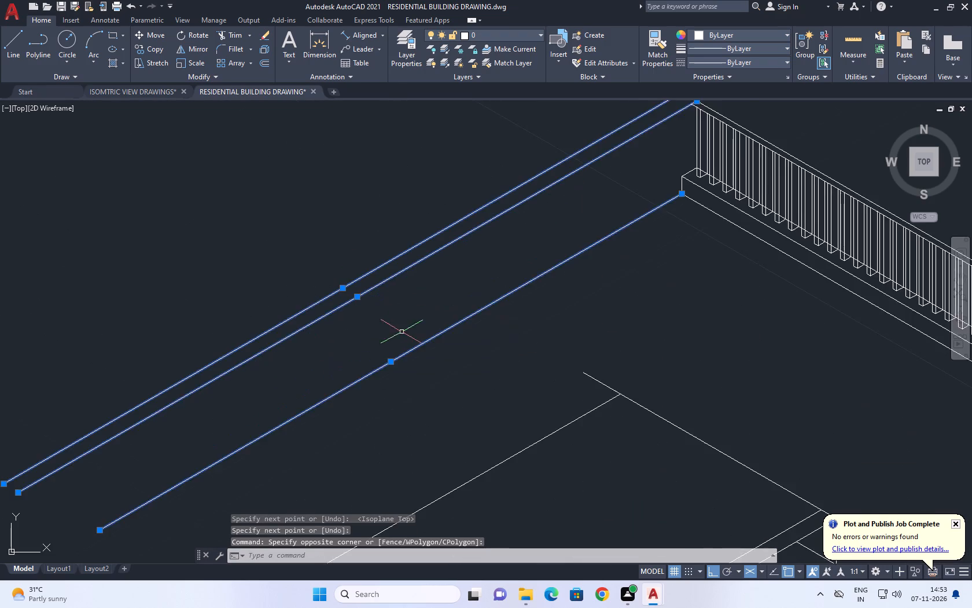
pyautogui.moveTo(408, 335); pyautogui.dragTo(399, 269, button='middle')
pyautogui.write('M')
pyautogui.press('space')
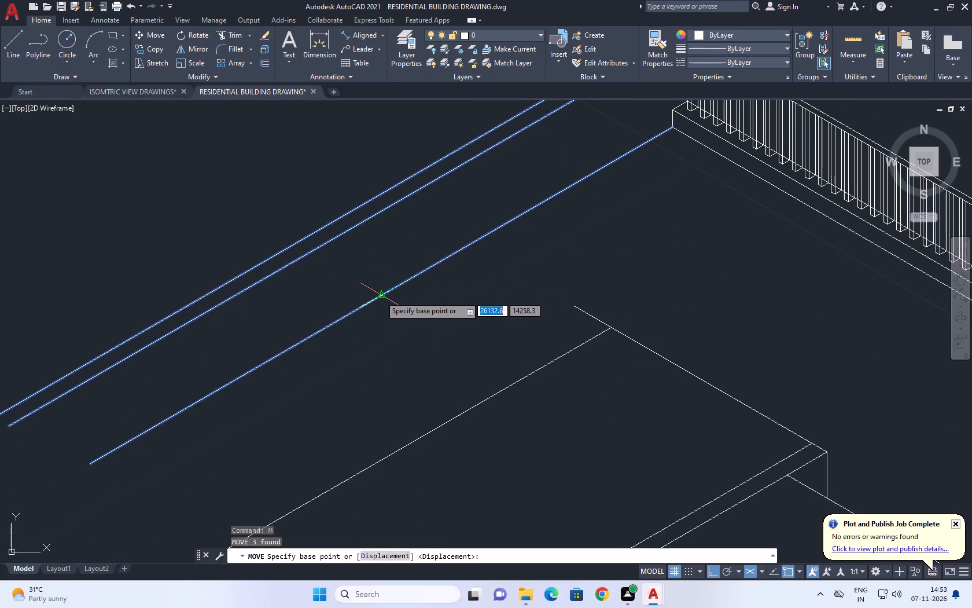
pyautogui.click(380, 296)
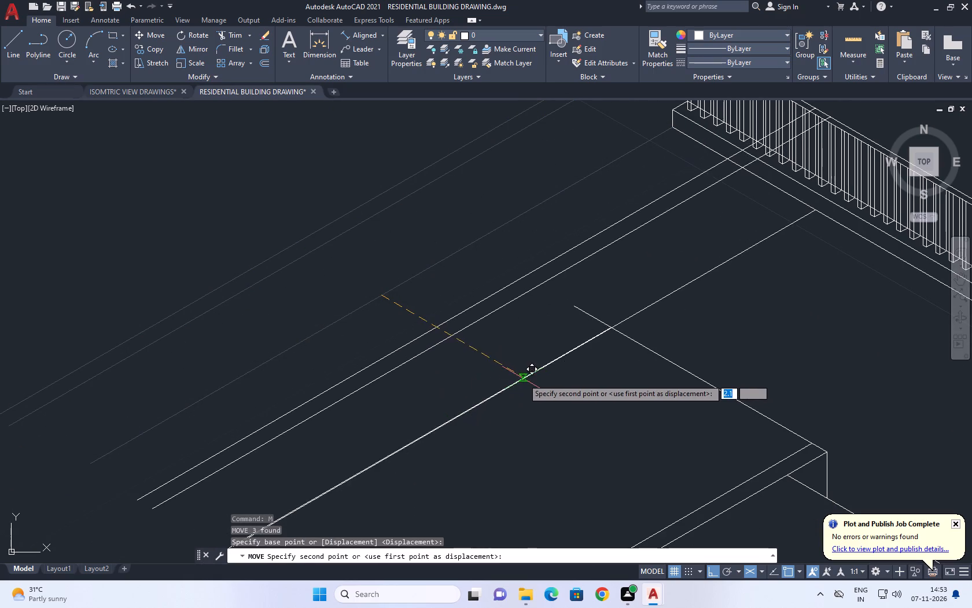
pyautogui.click(522, 378)
# Erase the 210° guide line that overlaps the lowest of the moved roof lines.
pyautogui.scroll(-4, 532, 351)
pyautogui.scroll(3, 466, 402)
pyautogui.scroll(1, 513, 356)
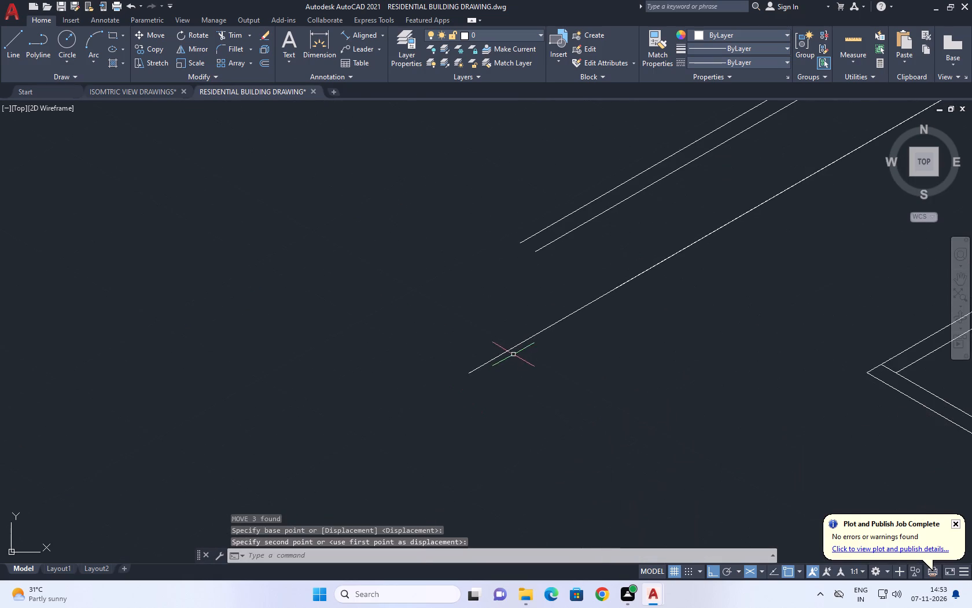
pyautogui.click(483, 369)
pyautogui.click(469, 361)
pyautogui.scroll(-2, 471, 368)
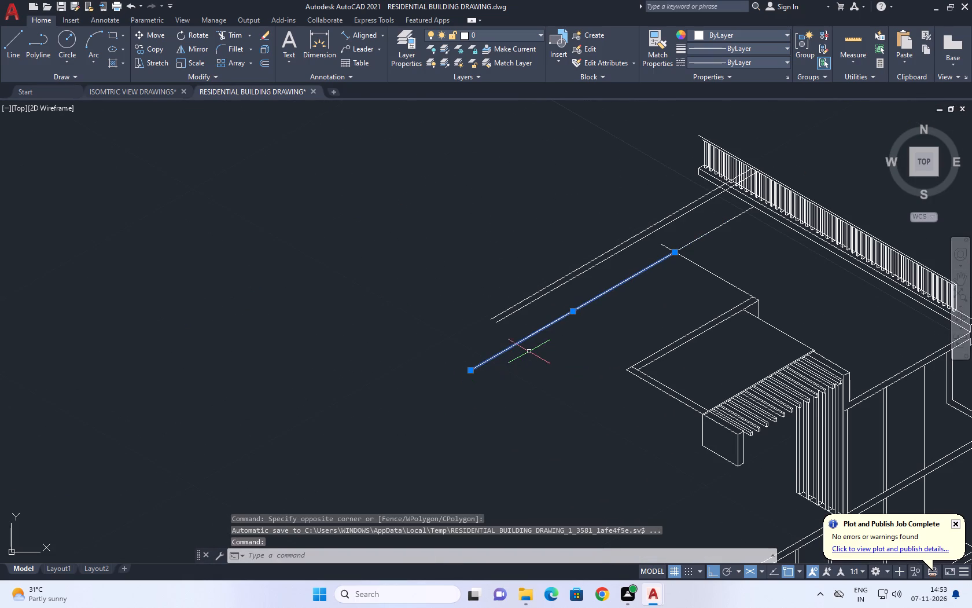
pyautogui.press('Delete')
# Move the three long roof lines slightly along their direction so the outermost line's end meets the railing's outer top line.
pyautogui.moveTo(592, 285); pyautogui.dragTo(565, 325, button='middle')
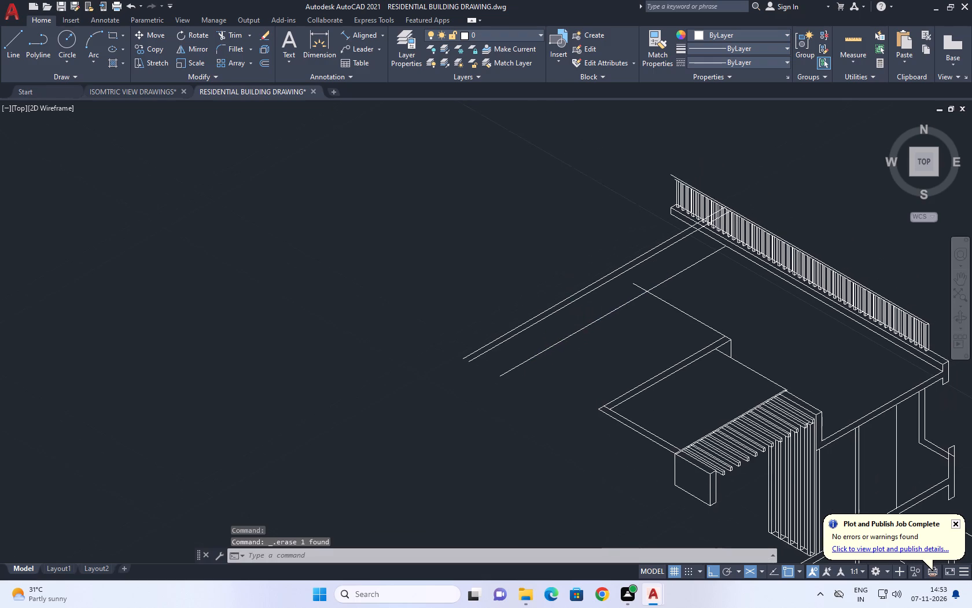
pyautogui.moveTo(628, 302); pyautogui.dragTo(566, 353, button='middle')
pyautogui.moveTo(702, 258); pyautogui.dragTo(654, 291, button='middle')
pyautogui.scroll(2, 631, 289)
pyautogui.scroll(1, 580, 312)
pyautogui.moveTo(579, 313); pyautogui.dragTo(604, 282, button='middle')
pyautogui.scroll(-2, 604, 282)
pyautogui.click(601, 372)
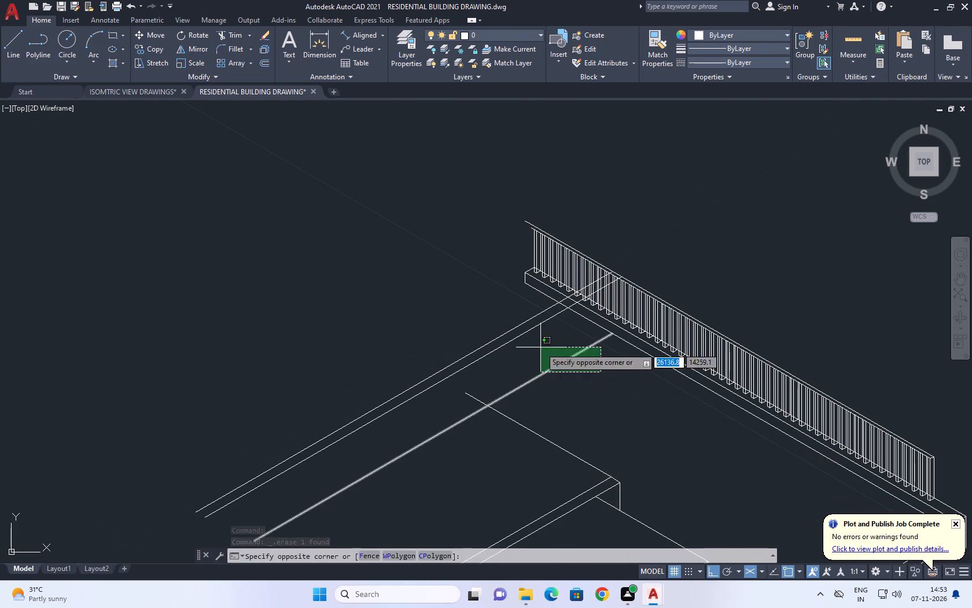
pyautogui.click(540, 347)
pyautogui.click(533, 339)
pyautogui.click(514, 314)
pyautogui.moveTo(646, 283); pyautogui.dragTo(537, 306, button='middle')
pyautogui.press('m')
pyautogui.press('space')
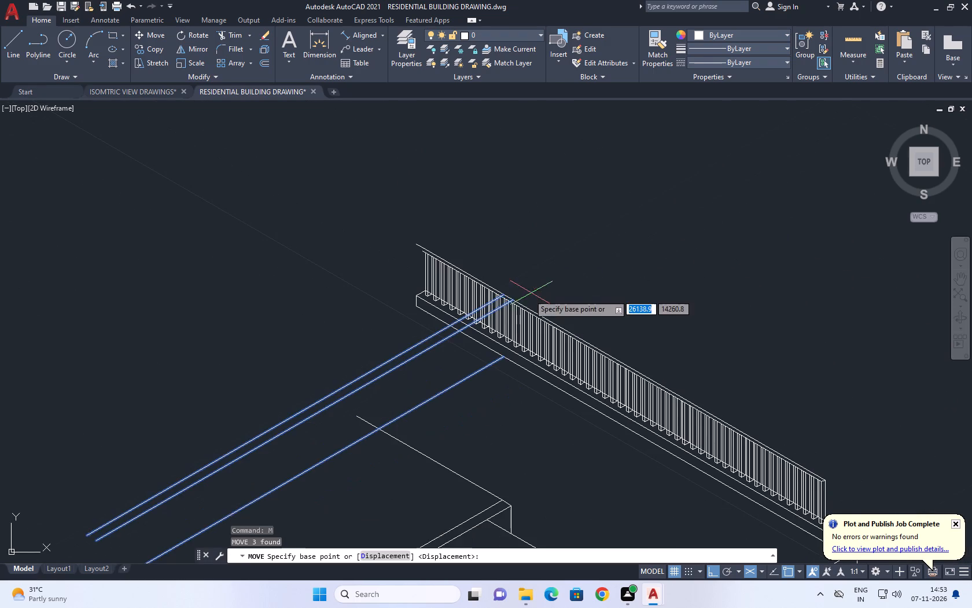
pyautogui.scroll(3, 521, 298)
pyautogui.scroll(2, 456, 299)
pyautogui.click(418, 266)
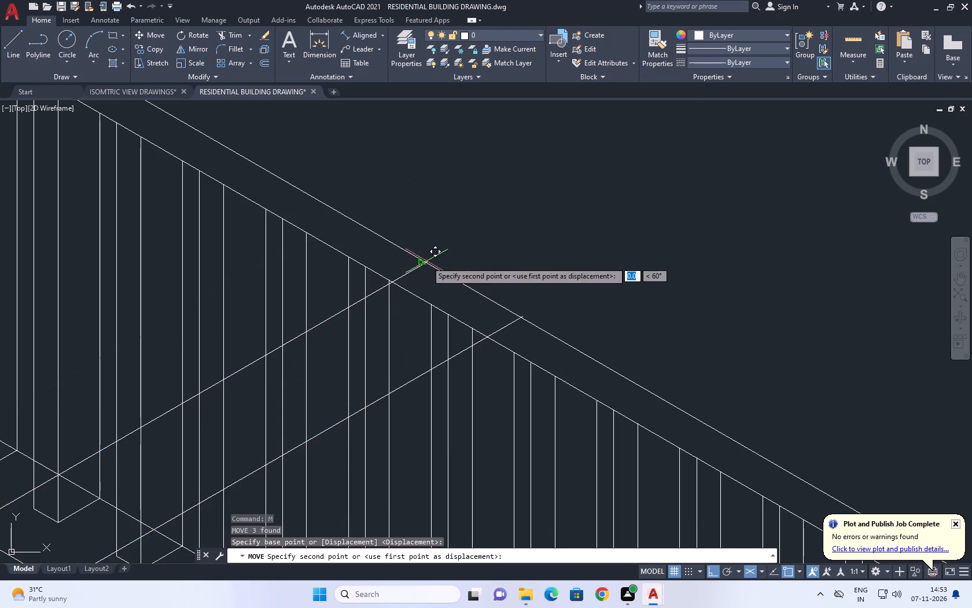
pyautogui.click(426, 261)
pyautogui.scroll(-5, 484, 257)
pyautogui.moveTo(458, 389); pyautogui.dragTo(484, 369, button='middle')
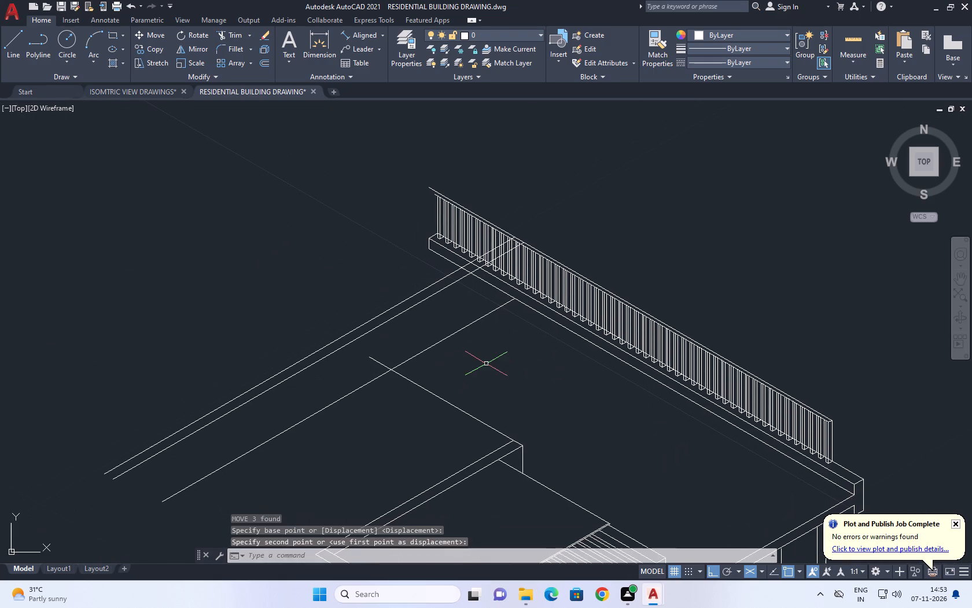
# Trim the end of the 150° line that projects beyond the lowest long roof line.
pyautogui.press('t')
pyautogui.press('r')
pyautogui.press('space')
pyautogui.click(398, 351)
pyautogui.click(360, 369)
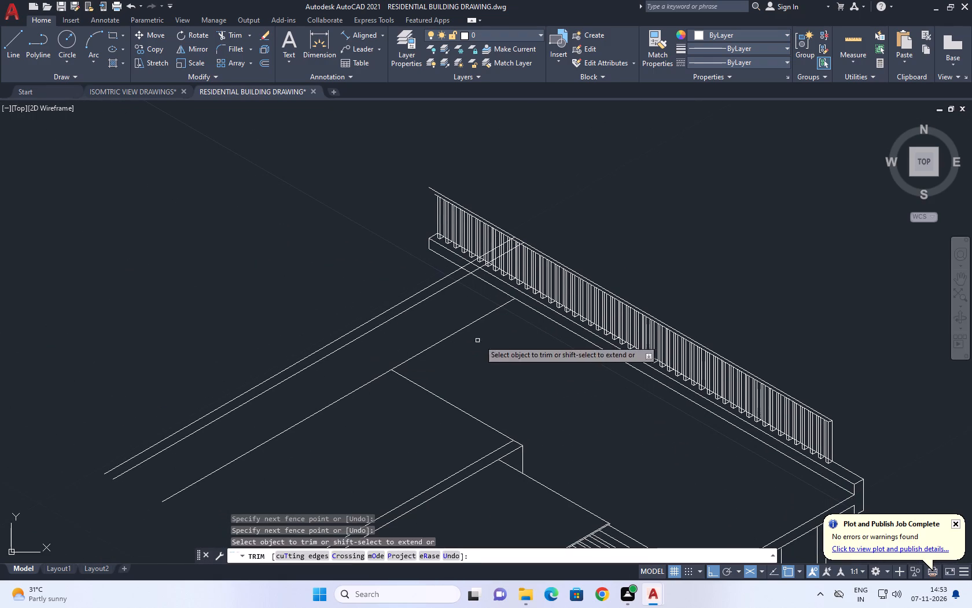
pyautogui.press('space')
# Draw a vertical line about 1.6 units down at 270° from the middle roof line's end at the railing, in the right isoplane.
pyautogui.moveTo(540, 280); pyautogui.dragTo(547, 324, button='middle')
pyautogui.scroll(3, 526, 309)
pyautogui.moveTo(525, 303); pyautogui.dragTo(558, 307, button='middle')
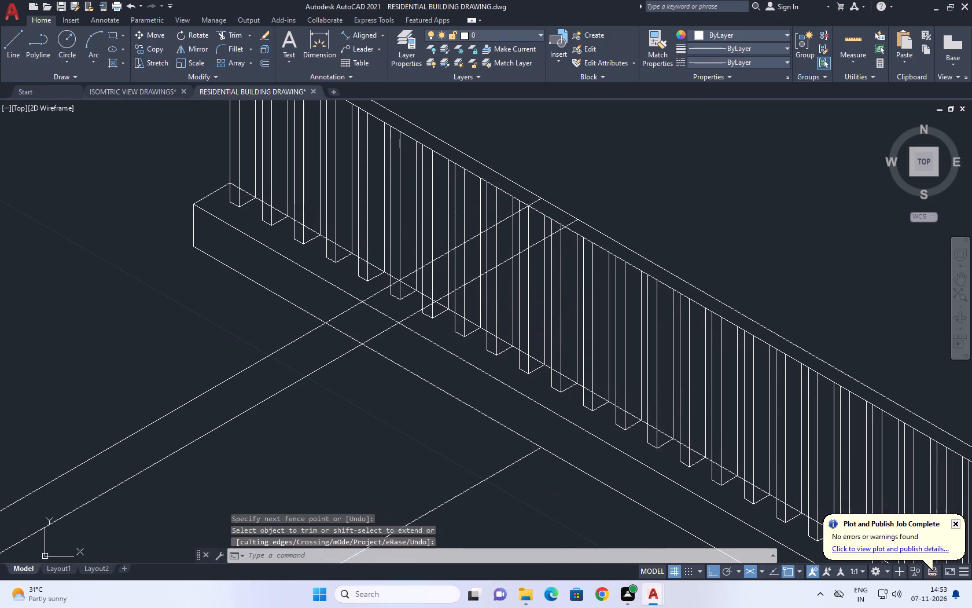
pyautogui.write('L')
pyautogui.press('space')
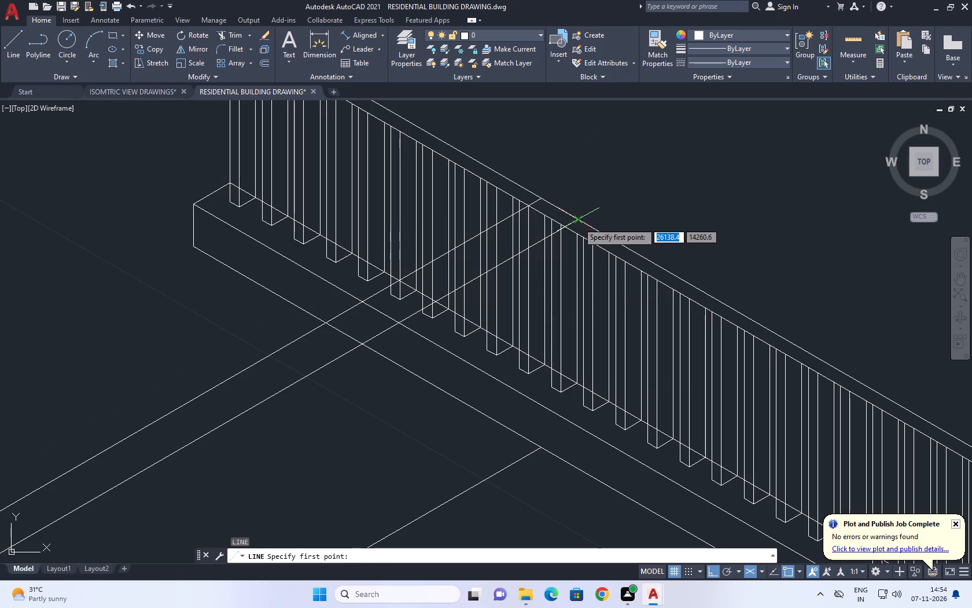
pyautogui.click(578, 221)
pyautogui.moveTo(580, 474); pyautogui.dragTo(580, 470, button='middle')
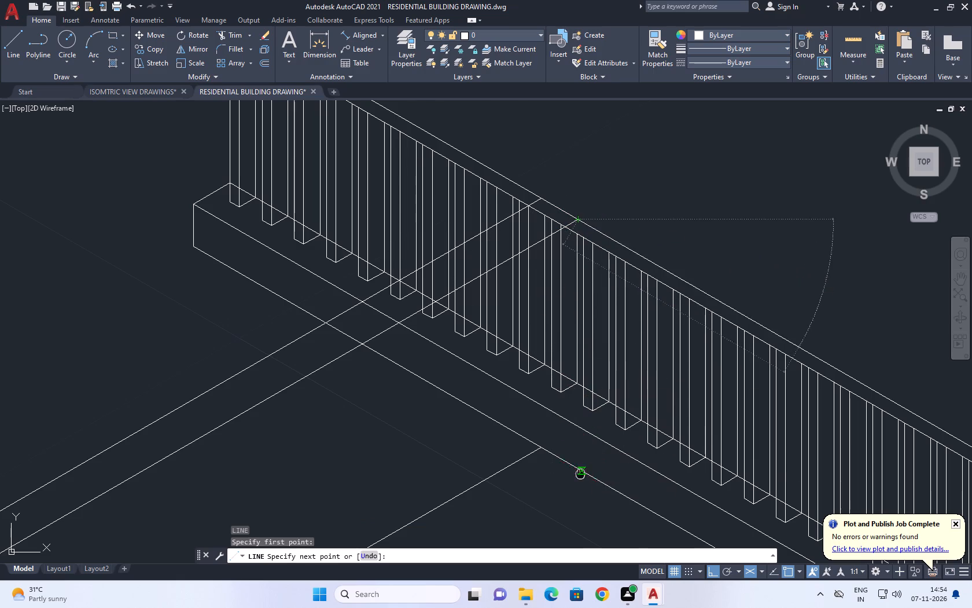
pyautogui.moveTo(580, 470); pyautogui.dragTo(584, 378, button='middle')
pyautogui.press('F5')
pyautogui.click(577, 426)
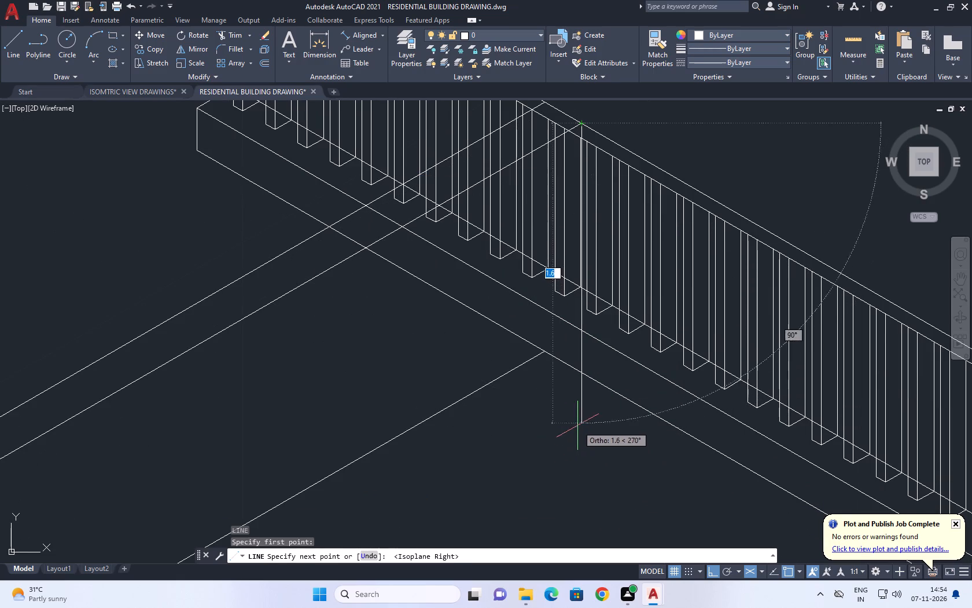
pyautogui.press('space')
# Move the lowest long roof line so its end meets the vertical line at the railing base's lower edge.
pyautogui.scroll(-2, 551, 372)
pyautogui.scroll(1, 547, 396)
pyautogui.click(529, 382)
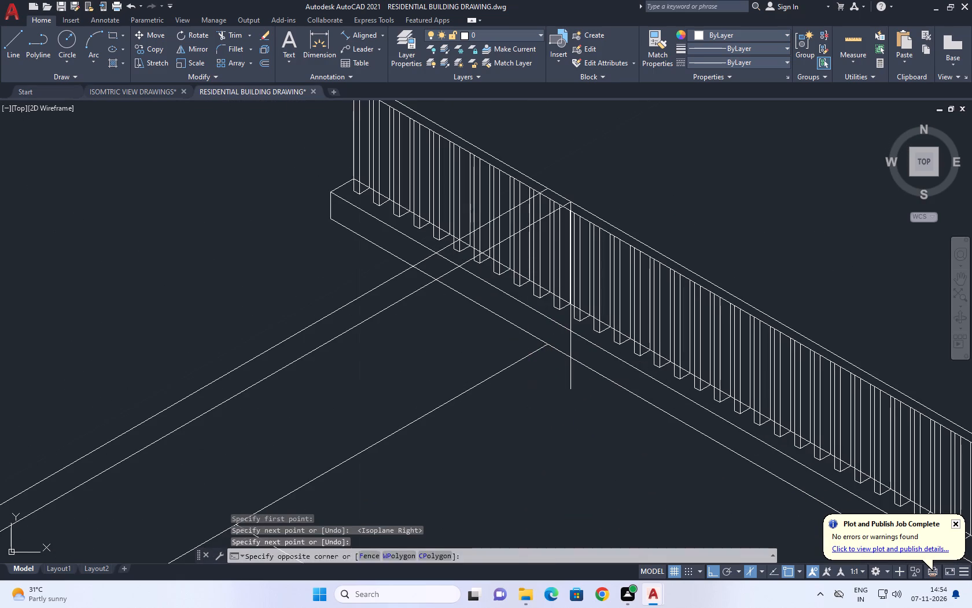
pyautogui.click(494, 353)
pyautogui.moveTo(558, 380); pyautogui.dragTo(555, 343, button='middle')
pyautogui.write('M')
pyautogui.press('space')
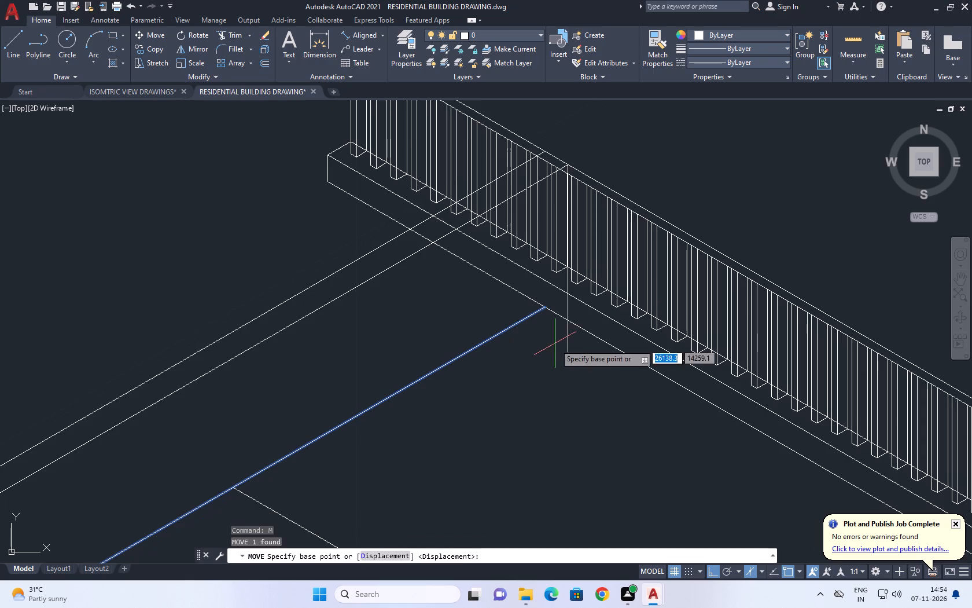
pyautogui.click(546, 306)
pyautogui.click(568, 318)
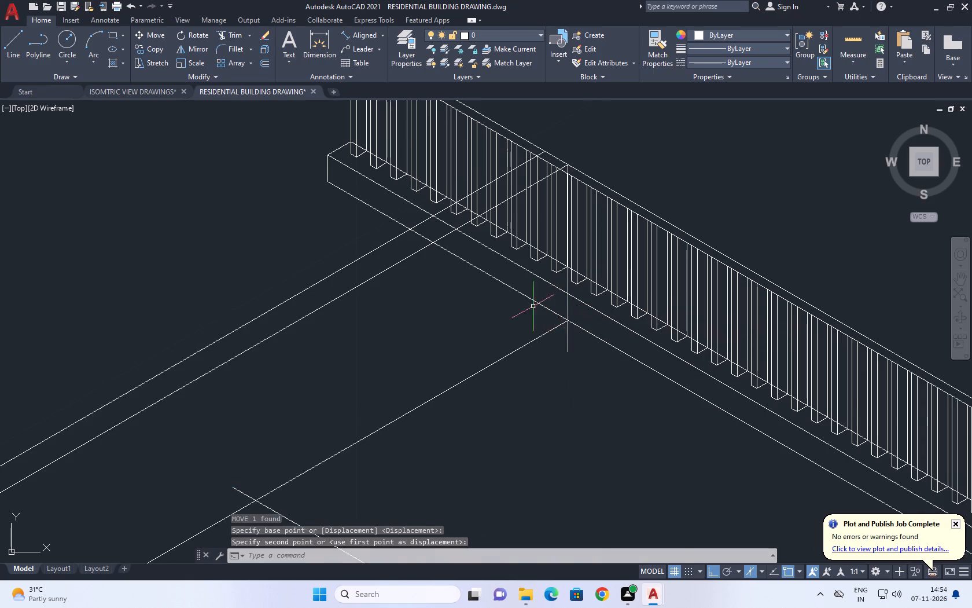
# Trim the vertical line below the new roof corner and the 150° line's stub beyond the moved roof line.
pyautogui.scroll(-2, 533, 306)
pyautogui.moveTo(556, 334); pyautogui.dragTo(615, 329, button='middle')
pyautogui.write('TR')
pyautogui.press('space')
pyautogui.scroll(2, 598, 313)
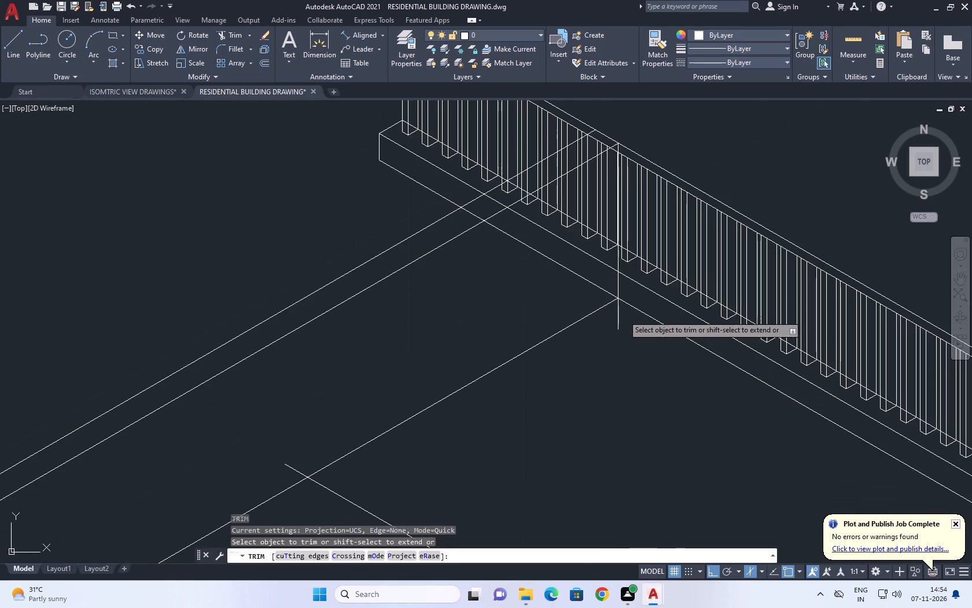
pyautogui.click(623, 315)
pyautogui.click(612, 321)
pyautogui.click(323, 445)
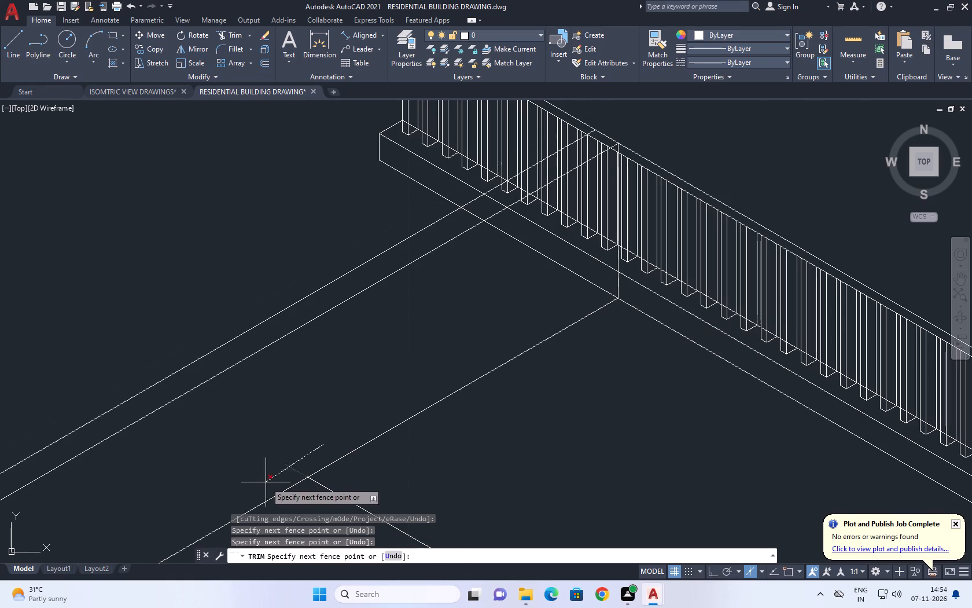
pyautogui.click(266, 482)
pyautogui.scroll(-1, 487, 366)
pyautogui.press('space')
# Trim the railing slats and base lines between the inner line of the double roof edge and the vertical corner line.
pyautogui.scroll(2, 544, 266)
pyautogui.moveTo(578, 294); pyautogui.dragTo(613, 313, button='middle')
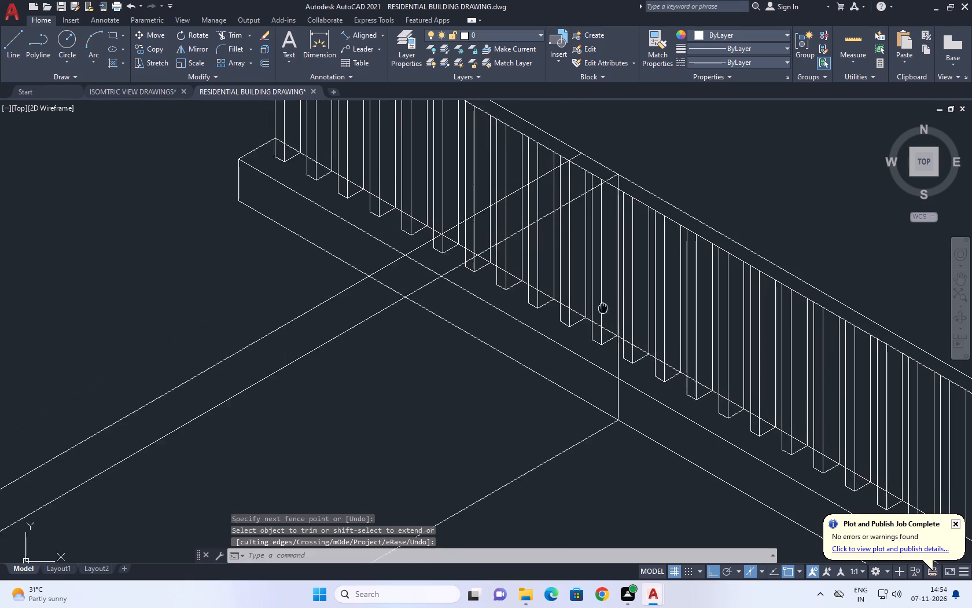
pyautogui.moveTo(613, 313); pyautogui.dragTo(625, 291, button='middle')
pyautogui.scroll(-1, 624, 283)
pyautogui.moveTo(642, 234); pyautogui.dragTo(654, 254, button='middle')
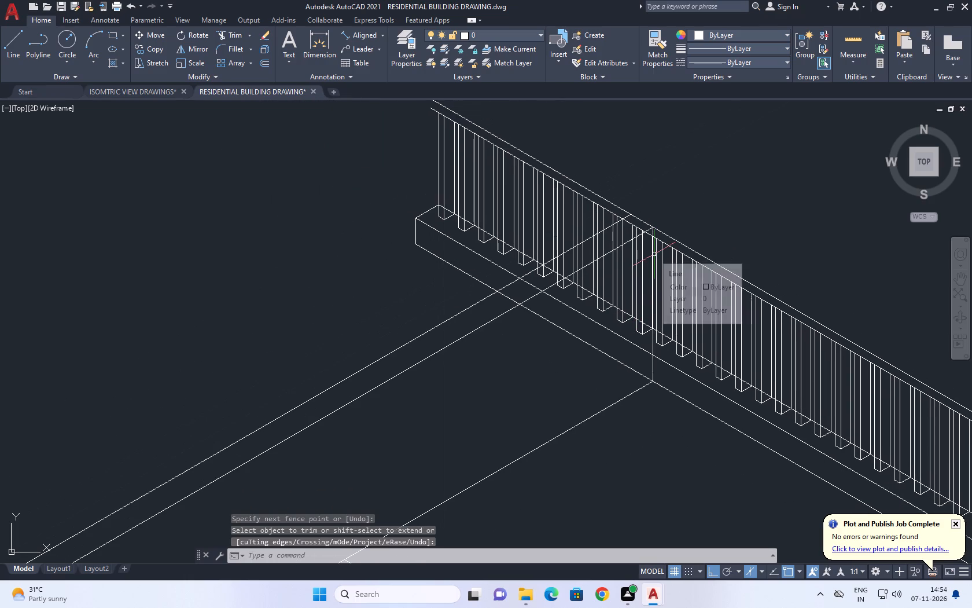
pyautogui.press('t')
pyautogui.press('r')
pyautogui.press('space')
pyautogui.scroll(2, 642, 281)
pyautogui.click(650, 232)
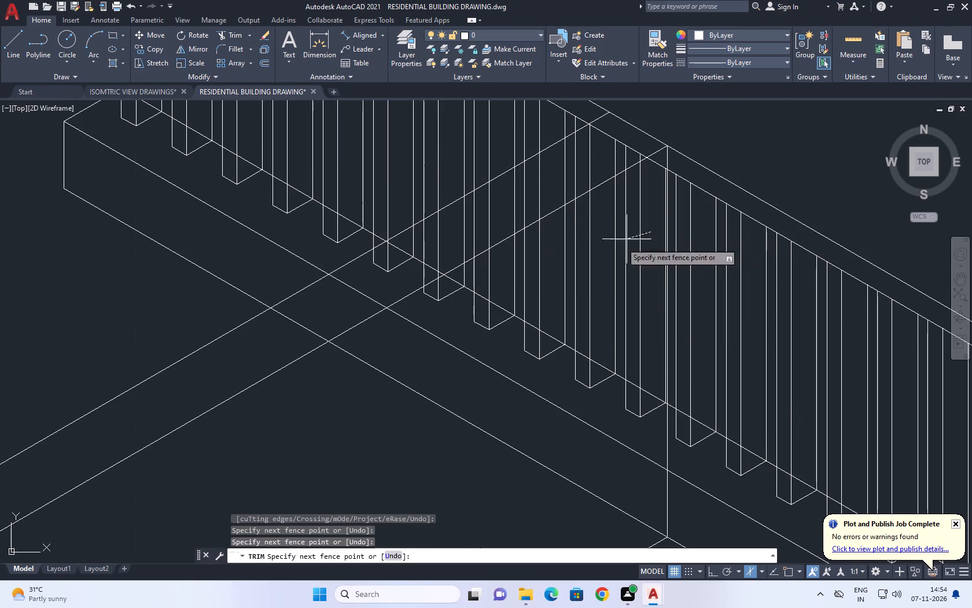
pyautogui.scroll(-3, 525, 357)
pyautogui.click(507, 397)
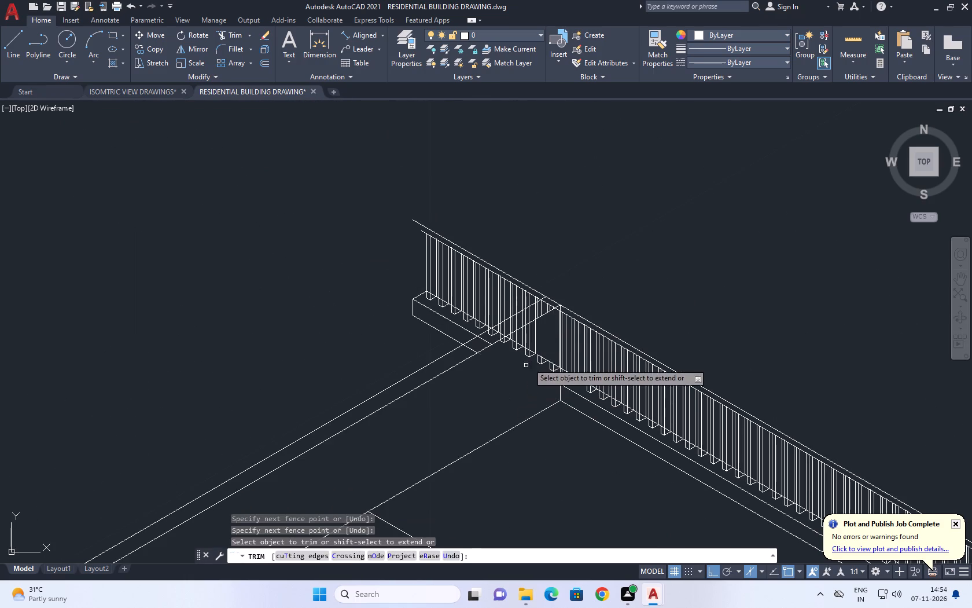
# Remove the leftover slat feet and base fragments beside the vertical corner line using Trim.
pyautogui.scroll(1, 538, 356)
pyautogui.click(555, 351)
pyautogui.click(530, 376)
pyautogui.click(549, 361)
pyautogui.click(520, 354)
pyautogui.click(561, 367)
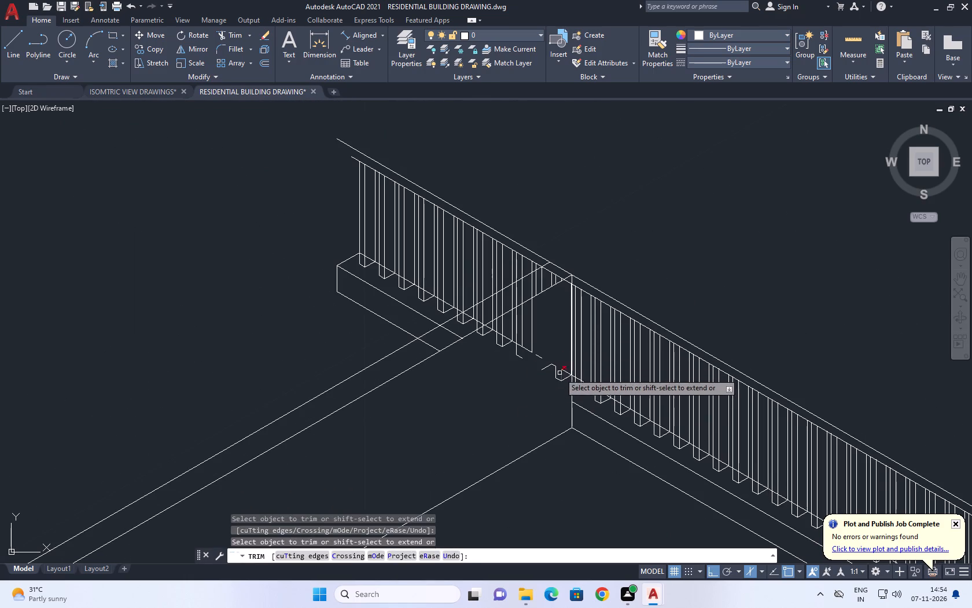
pyautogui.click(553, 378)
pyautogui.click(562, 373)
pyautogui.click(561, 380)
pyautogui.click(564, 371)
pyautogui.click(560, 379)
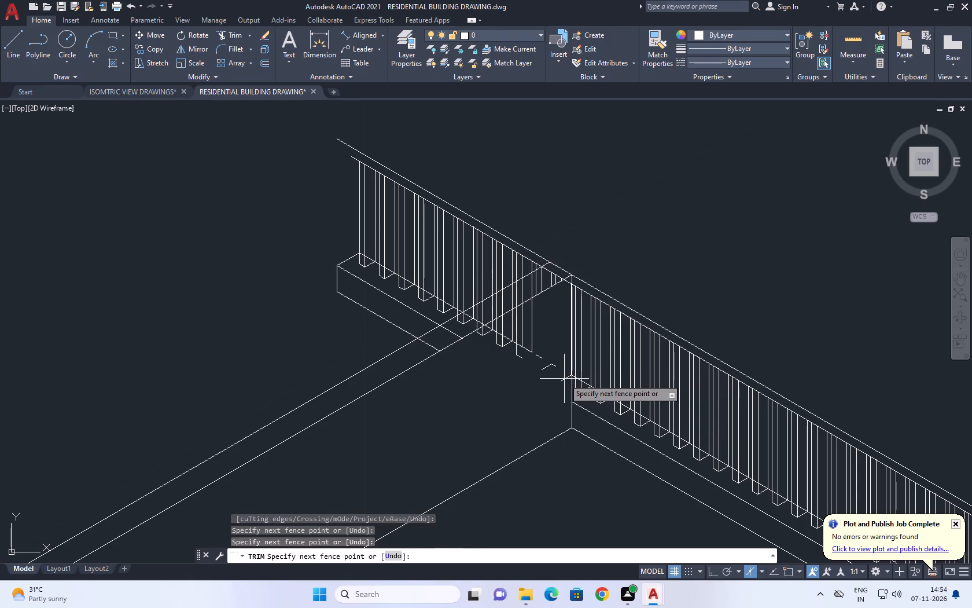
pyautogui.click(564, 379)
pyautogui.scroll(5, 564, 379)
pyautogui.click(579, 382)
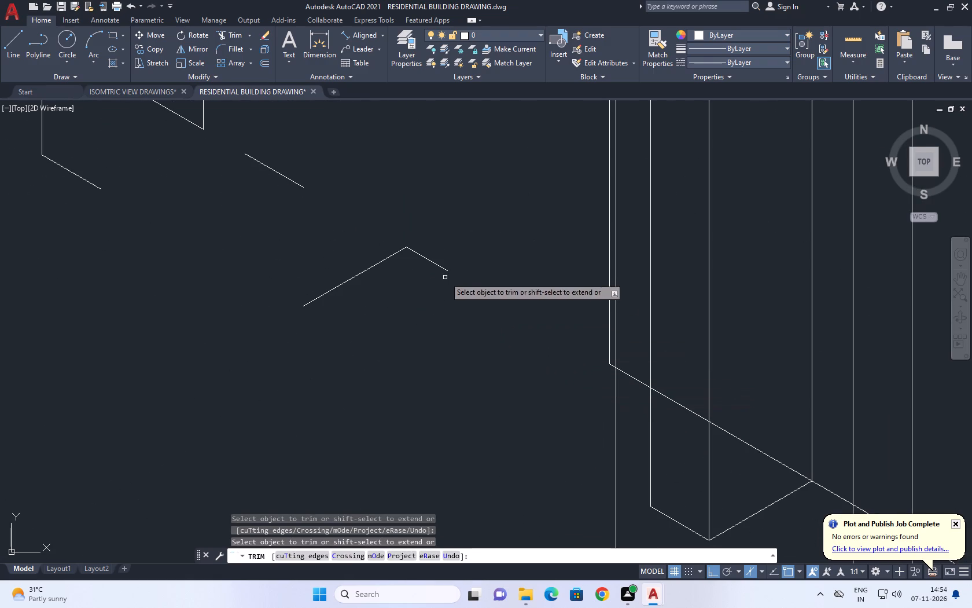
pyautogui.click(446, 276)
pyautogui.moveTo(395, 268); pyautogui.dragTo(386, 266)
pyautogui.click(439, 256)
pyautogui.moveTo(359, 258); pyautogui.dragTo(340, 258)
pyautogui.click(297, 182)
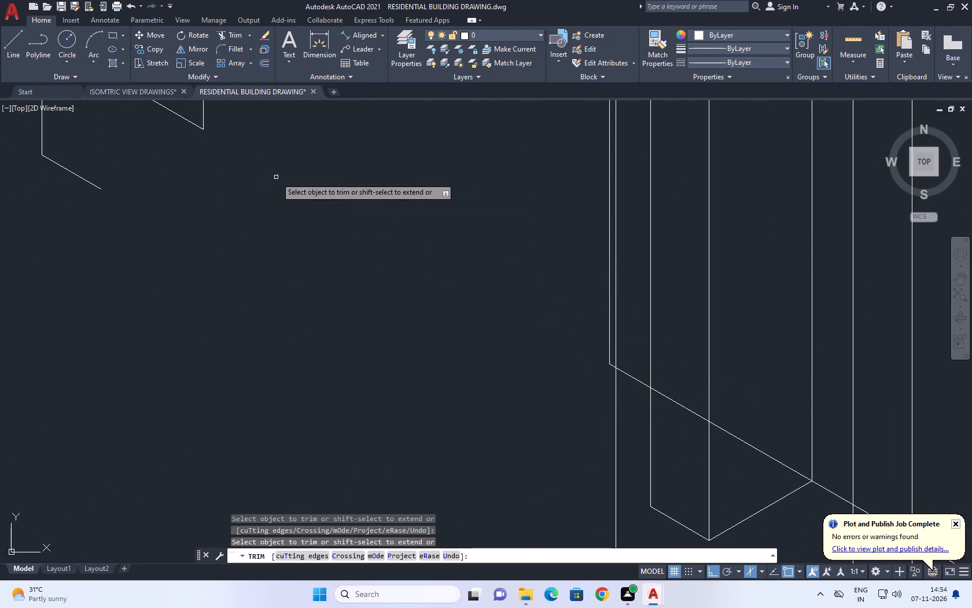
# Clear the remaining slat pieces and foot fragments below the inner line of the double roof edge.
pyautogui.scroll(-3, 349, 204)
pyautogui.moveTo(367, 175); pyautogui.dragTo(543, 371, button='middle')
pyautogui.scroll(-2, 543, 371)
pyautogui.moveTo(526, 280); pyautogui.dragTo(518, 280)
pyautogui.moveTo(369, 349); pyautogui.dragTo(367, 354)
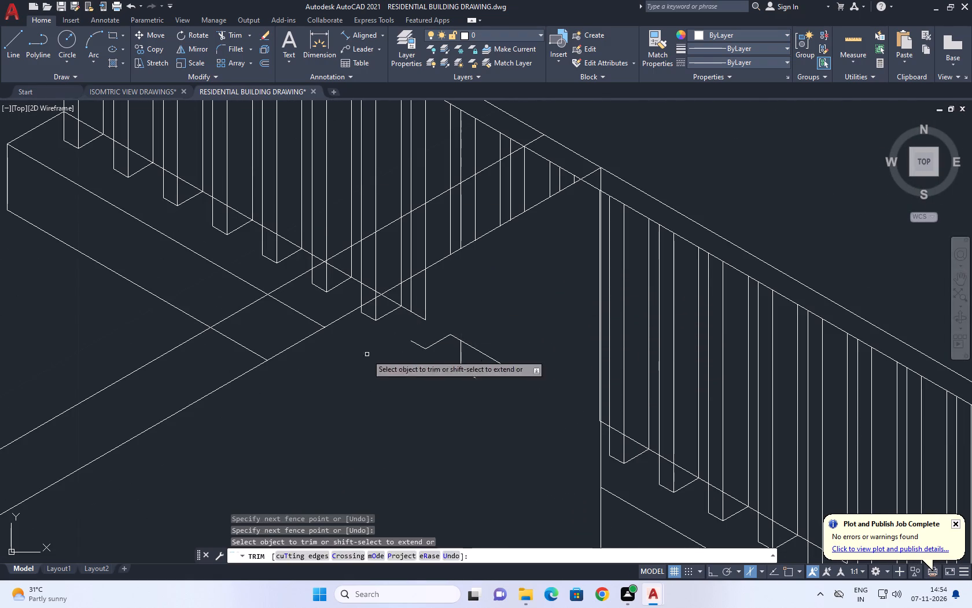
pyautogui.click(528, 336)
pyautogui.moveTo(451, 357); pyautogui.dragTo(445, 361)
pyautogui.press('space')
pyautogui.click(481, 335)
pyautogui.moveTo(355, 356); pyautogui.dragTo(332, 365)
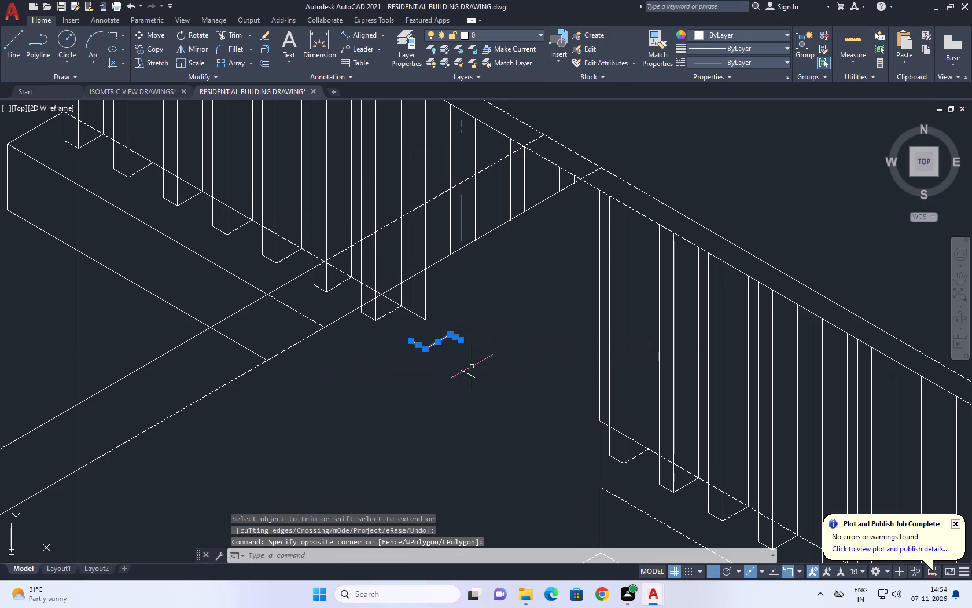
pyautogui.moveTo(484, 367); pyautogui.dragTo(476, 375)
pyautogui.moveTo(416, 400); pyautogui.dragTo(414, 406)
pyautogui.press('Delete')
# Trim the railing's top lines and slats in the part extending beyond the double roof edge, using three fence cuts.
pyautogui.moveTo(422, 327); pyautogui.dragTo(468, 422, button='middle')
pyautogui.scroll(-2, 468, 423)
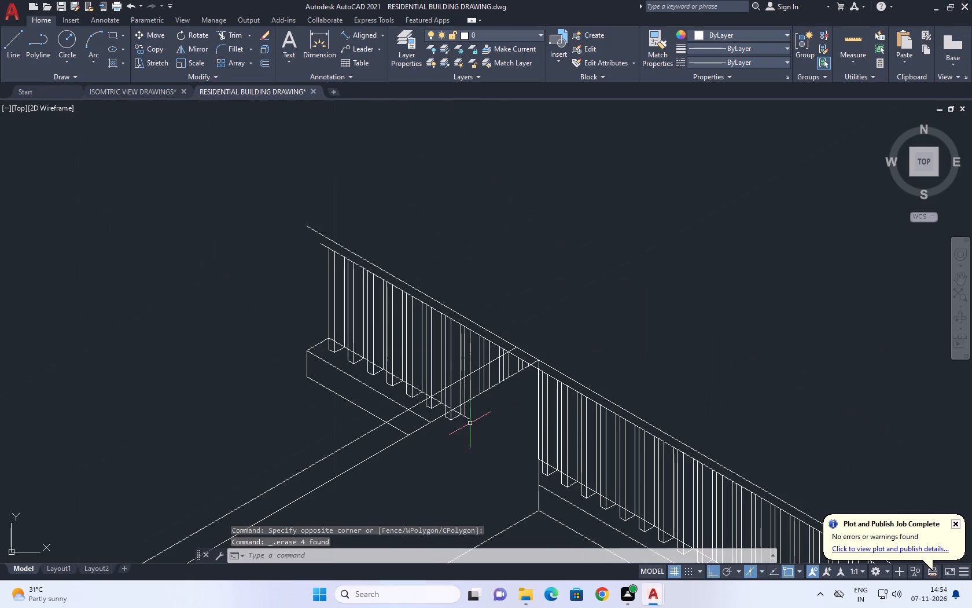
pyautogui.press('t')
pyautogui.press('r')
pyautogui.press('space')
pyautogui.moveTo(475, 276); pyautogui.dragTo(469, 281)
pyautogui.moveTo(375, 388); pyautogui.dragTo(363, 395)
pyautogui.moveTo(433, 273); pyautogui.dragTo(428, 278)
pyautogui.moveTo(326, 349); pyautogui.dragTo(323, 358)
pyautogui.moveTo(406, 277); pyautogui.dragTo(399, 286)
pyautogui.moveTo(317, 381); pyautogui.dragTo(314, 388)
pyautogui.press('space')
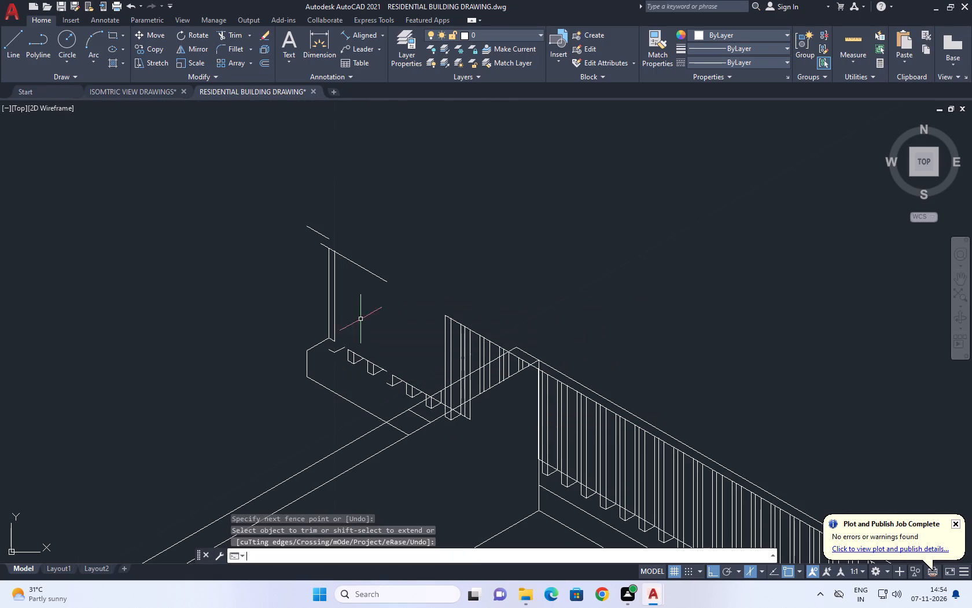
# Erase the leftover end slats, top line pieces, base lines and slat-foot fragments outside the double roof edge.
pyautogui.click(359, 219)
pyautogui.click(285, 346)
pyautogui.press('Delete')
pyautogui.click(397, 346)
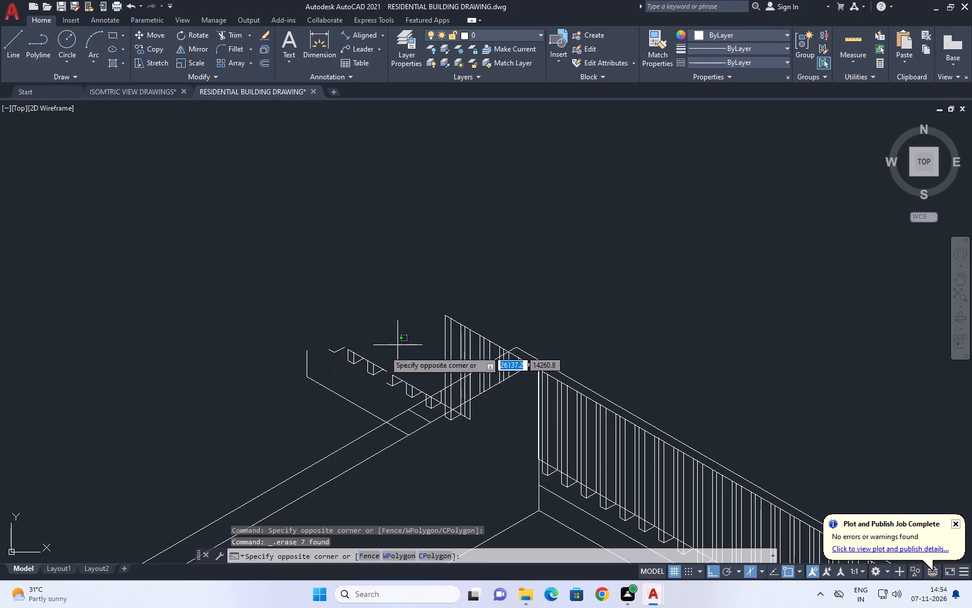
pyautogui.click(285, 390)
pyautogui.press('Delete')
# Trim the railing slats where they cross the band between the two long roof edge lines, using a fence cut.
pyautogui.scroll(2, 469, 352)
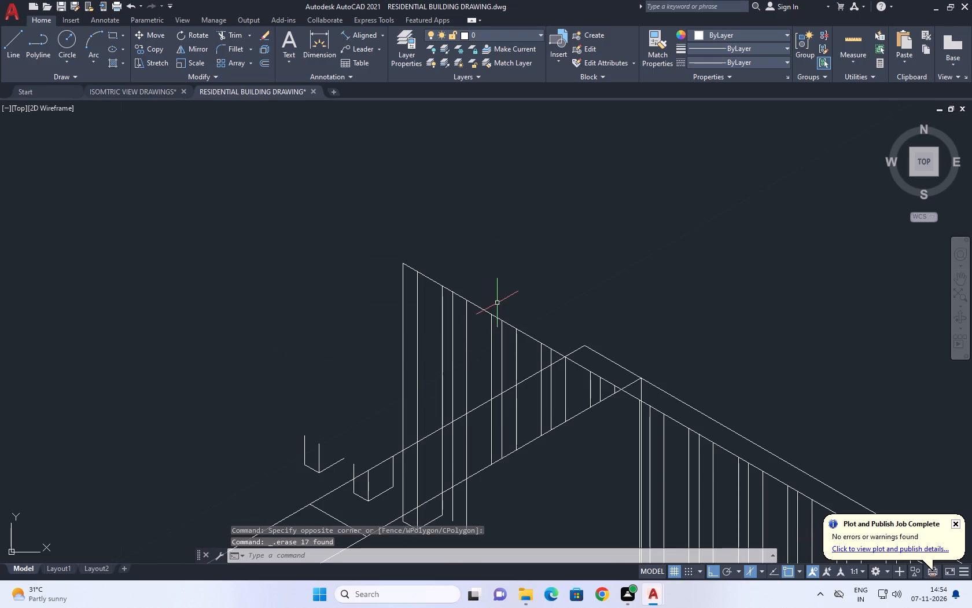
pyautogui.press('t')
pyautogui.press('r')
pyautogui.press('space')
pyautogui.moveTo(553, 412); pyautogui.dragTo(552, 327, button='middle')
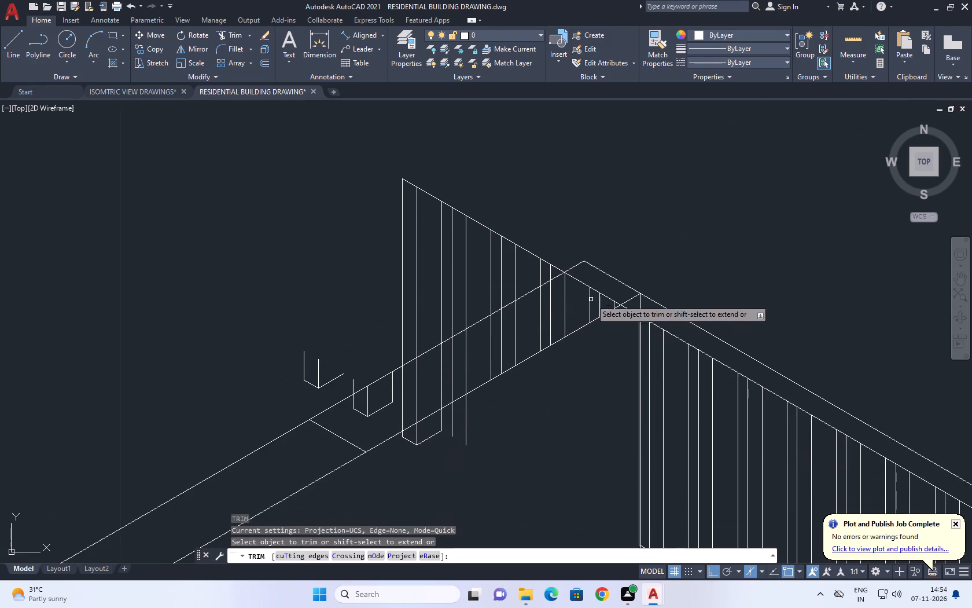
pyautogui.scroll(2, 598, 296)
pyautogui.scroll(-3, 620, 287)
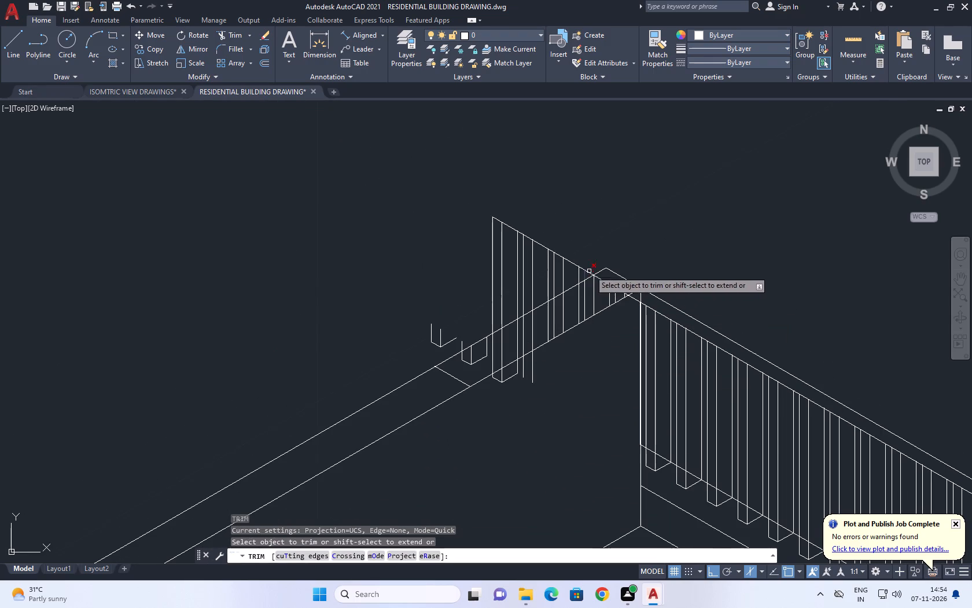
pyautogui.moveTo(491, 372); pyautogui.dragTo(513, 342, button='middle')
pyautogui.scroll(2, 598, 273)
pyautogui.click(666, 262)
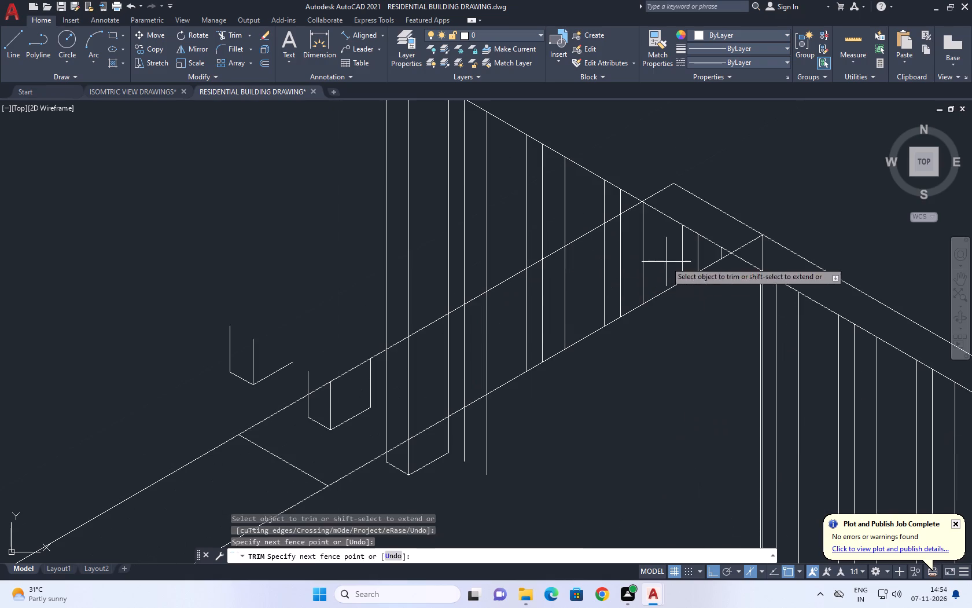
pyautogui.click(391, 376)
pyautogui.press('space')
# Erase the leftover slat ends, foot outlines and short cross line along and below the double roof edge.
pyautogui.moveTo(476, 445); pyautogui.dragTo(458, 356, button='middle')
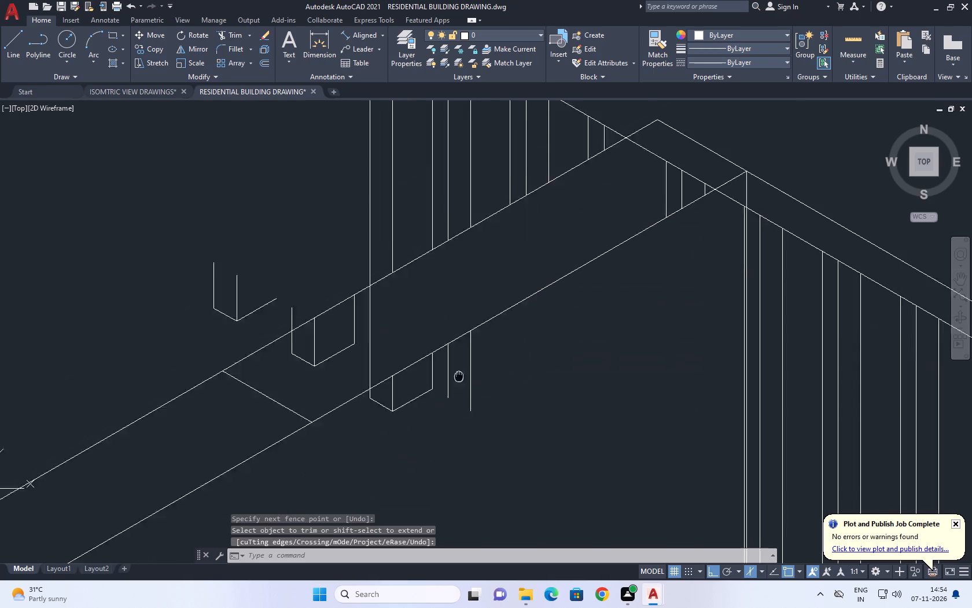
pyautogui.click(426, 301)
pyautogui.moveTo(565, 413); pyautogui.dragTo(579, 426)
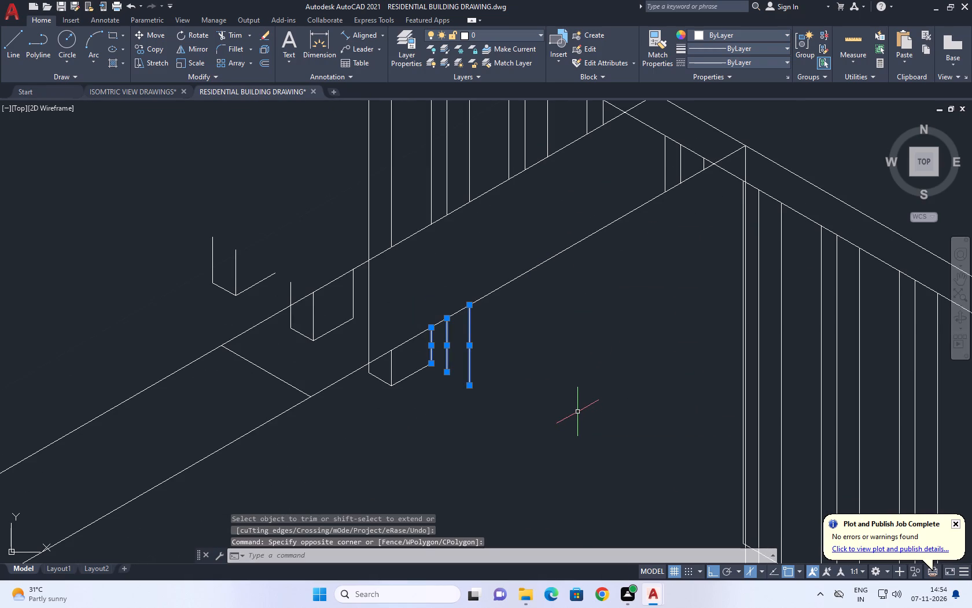
pyautogui.press('Delete')
pyautogui.click(343, 335)
pyautogui.moveTo(463, 456); pyautogui.dragTo(467, 461)
pyautogui.press('Delete')
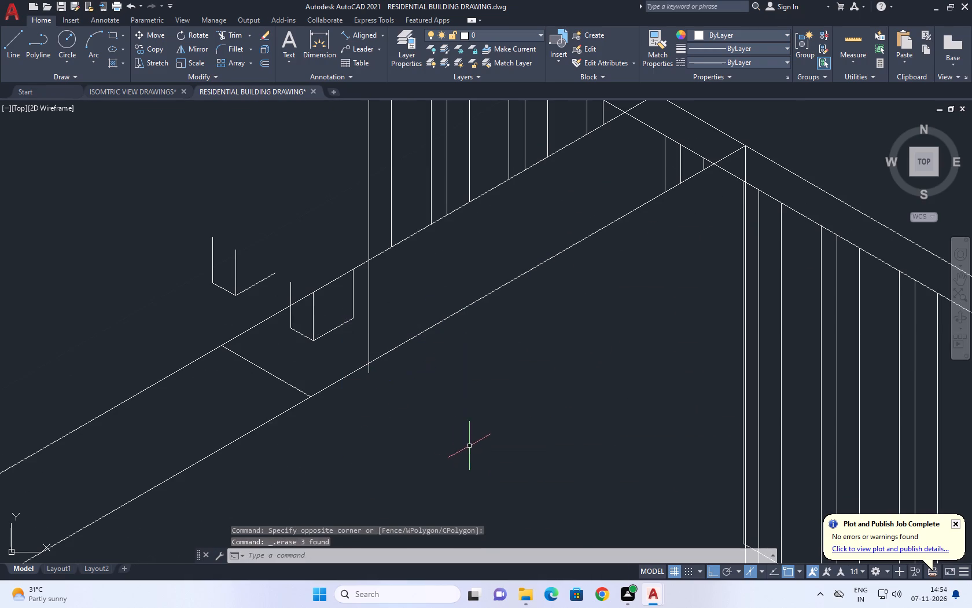
pyautogui.click(338, 320)
pyautogui.click(302, 350)
pyautogui.press('Delete')
pyautogui.click(173, 210)
pyautogui.click(456, 477)
pyautogui.press('Delete')
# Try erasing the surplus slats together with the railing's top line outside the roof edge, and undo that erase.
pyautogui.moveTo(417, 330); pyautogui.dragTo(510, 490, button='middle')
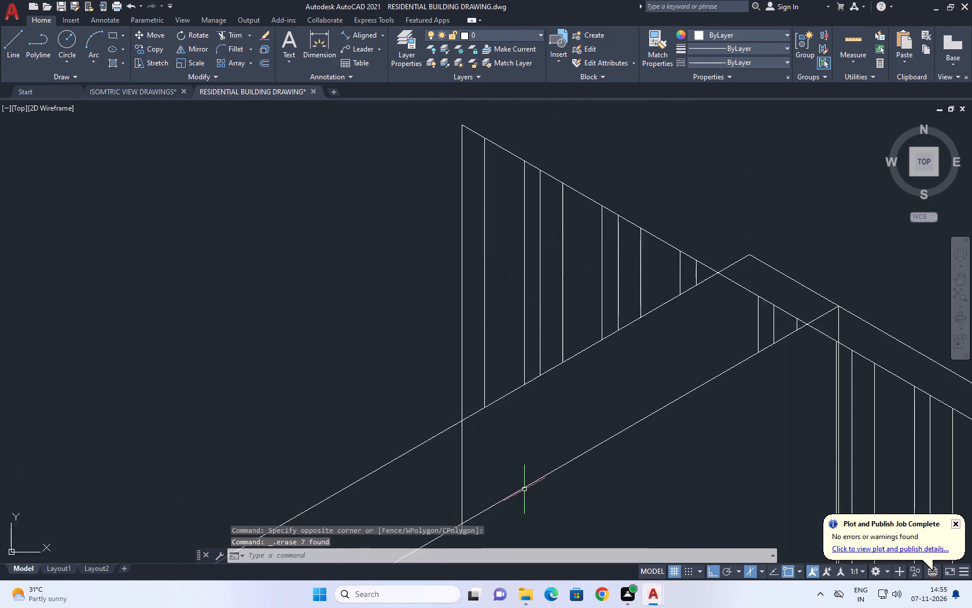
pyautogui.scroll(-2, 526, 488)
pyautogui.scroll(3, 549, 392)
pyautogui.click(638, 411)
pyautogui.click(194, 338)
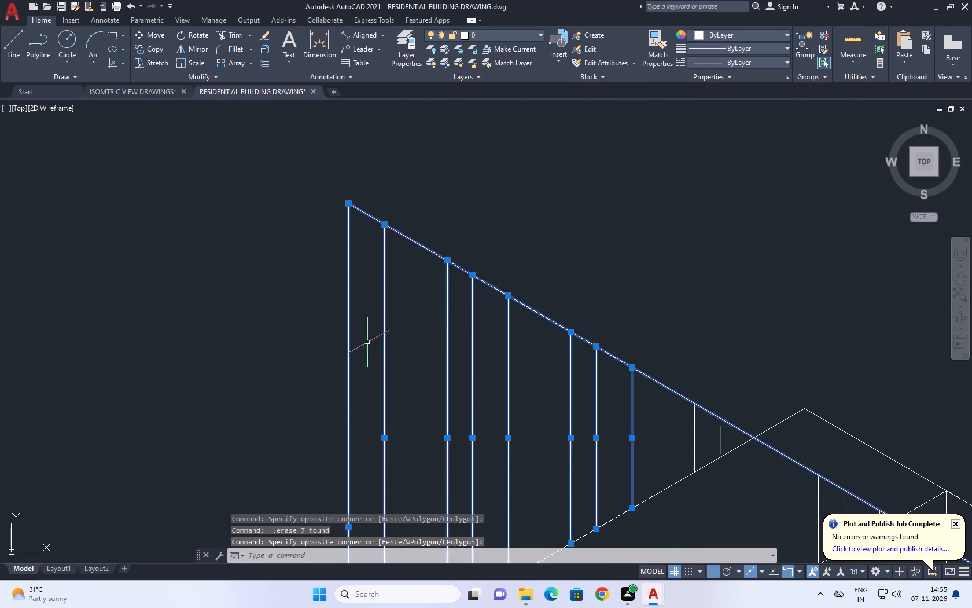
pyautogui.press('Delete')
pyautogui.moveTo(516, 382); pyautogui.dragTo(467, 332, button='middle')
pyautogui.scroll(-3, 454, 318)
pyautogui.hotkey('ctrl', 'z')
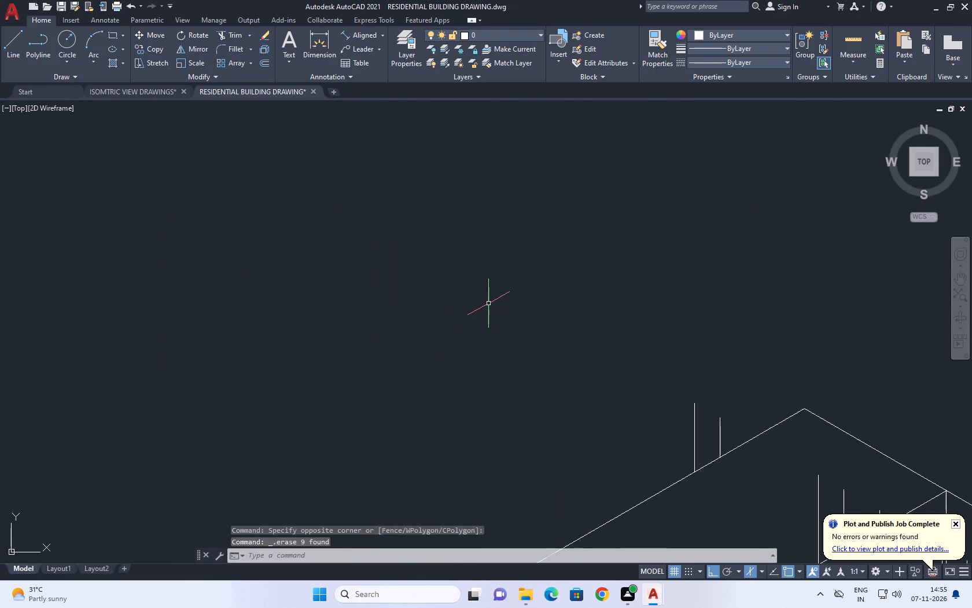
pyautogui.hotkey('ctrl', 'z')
# Trim the surplus slats and the railing's top line back to the outer roof edge line.
pyautogui.moveTo(582, 353); pyautogui.dragTo(570, 359, button='middle')
pyautogui.press('t')
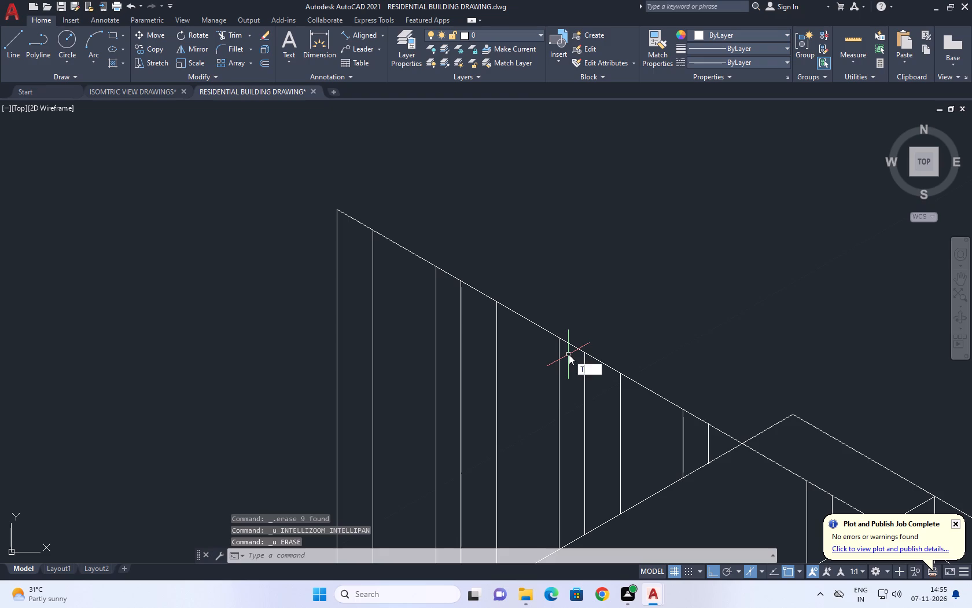
pyautogui.press('r')
pyautogui.press('space')
pyautogui.click(712, 440)
pyautogui.click(211, 327)
pyautogui.scroll(-2, 445, 321)
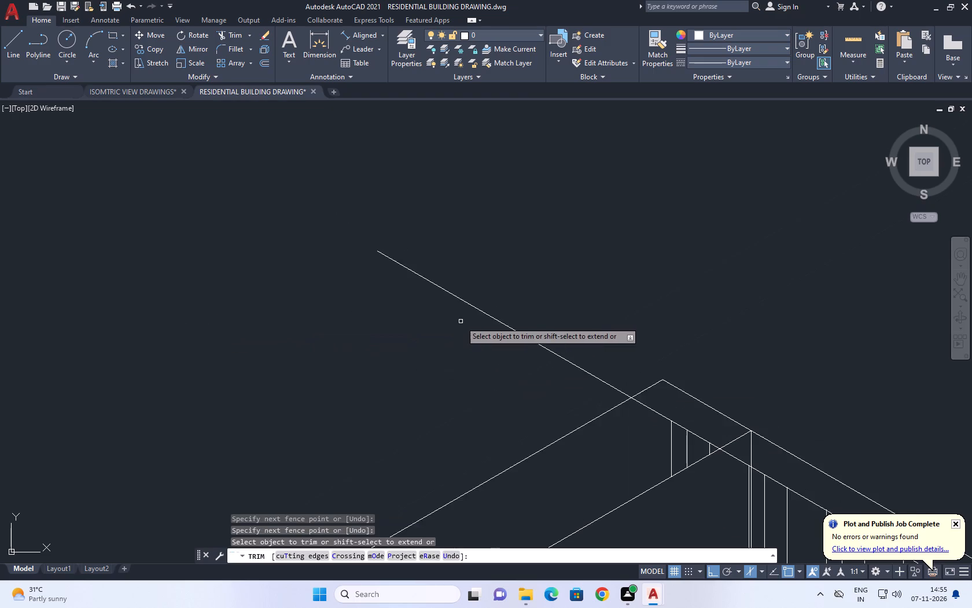
pyautogui.scroll(-1, 461, 321)
pyautogui.click(467, 332)
pyautogui.click(506, 303)
# Trim away the last short slat pieces between the two roof edge lines near the corner.
pyautogui.scroll(3, 517, 361)
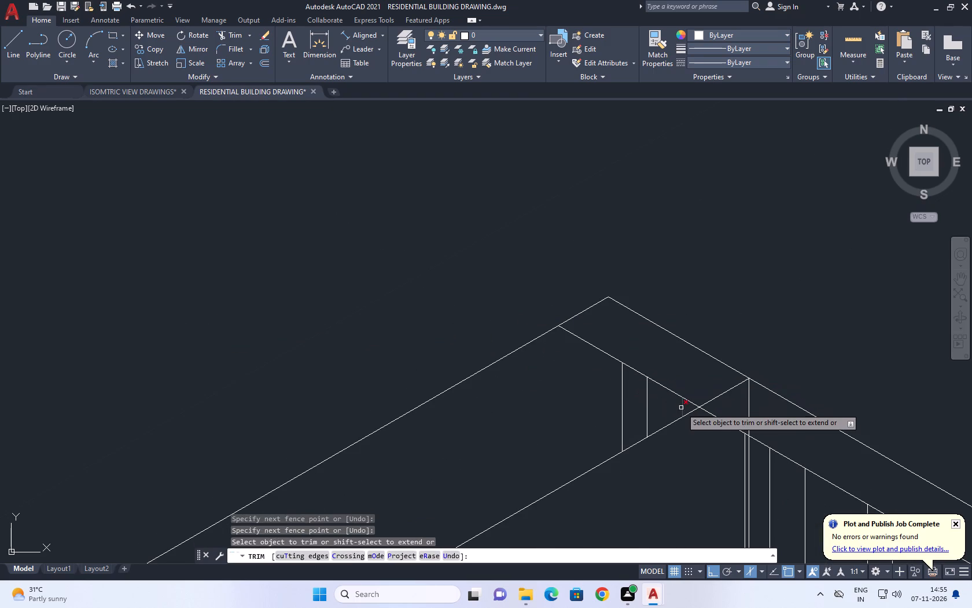
pyautogui.click(683, 407)
pyautogui.moveTo(614, 394); pyautogui.dragTo(621, 396)
pyautogui.click(654, 398)
# Trim the extra vertical line and the base line stub protruding past the railing's vertical corner line.
pyautogui.scroll(-2, 570, 341)
pyautogui.moveTo(654, 407); pyautogui.dragTo(645, 395, button='middle')
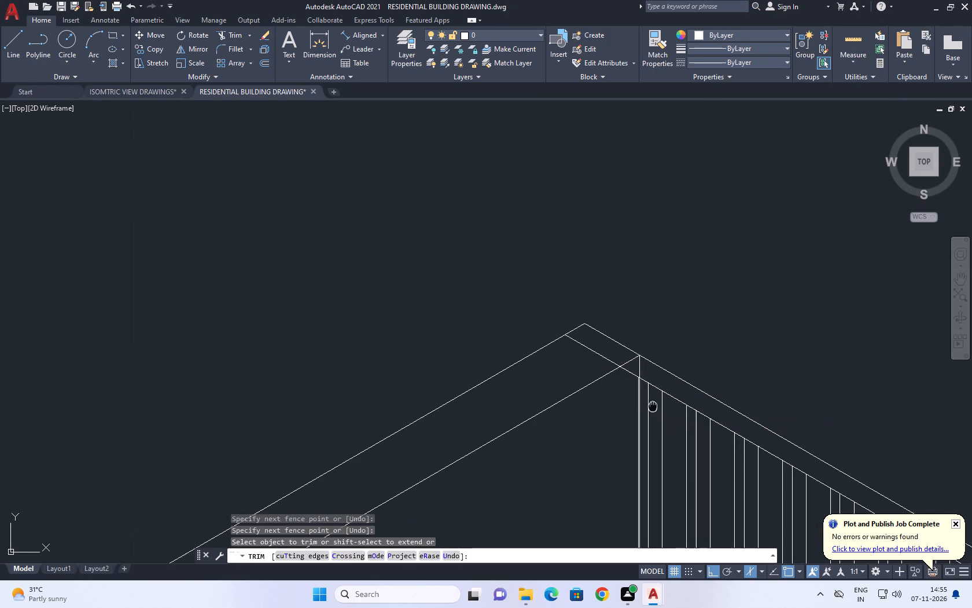
pyautogui.moveTo(645, 395); pyautogui.dragTo(611, 346, button='middle')
pyautogui.moveTo(624, 394); pyautogui.dragTo(533, 167, button='middle')
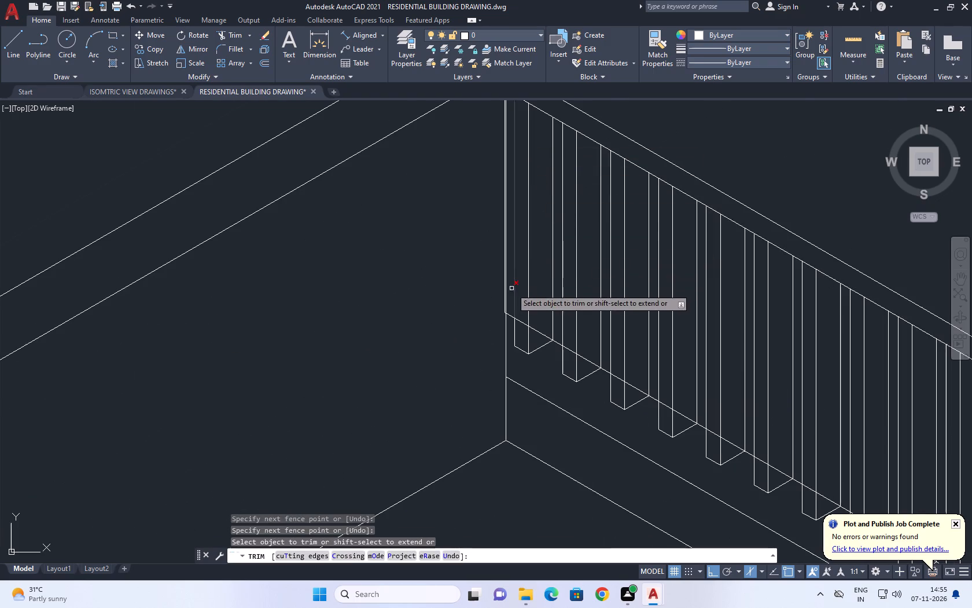
pyautogui.scroll(1, 503, 299)
pyautogui.click(503, 299)
pyautogui.scroll(2, 505, 309)
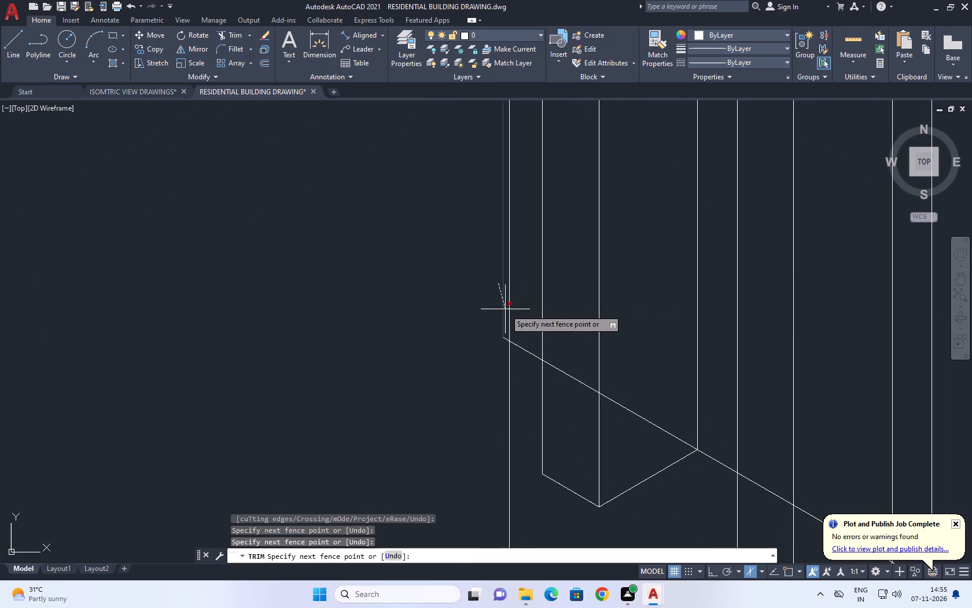
pyautogui.click(505, 309)
pyautogui.click(503, 335)
pyautogui.click(503, 344)
pyautogui.scroll(-4, 509, 334)
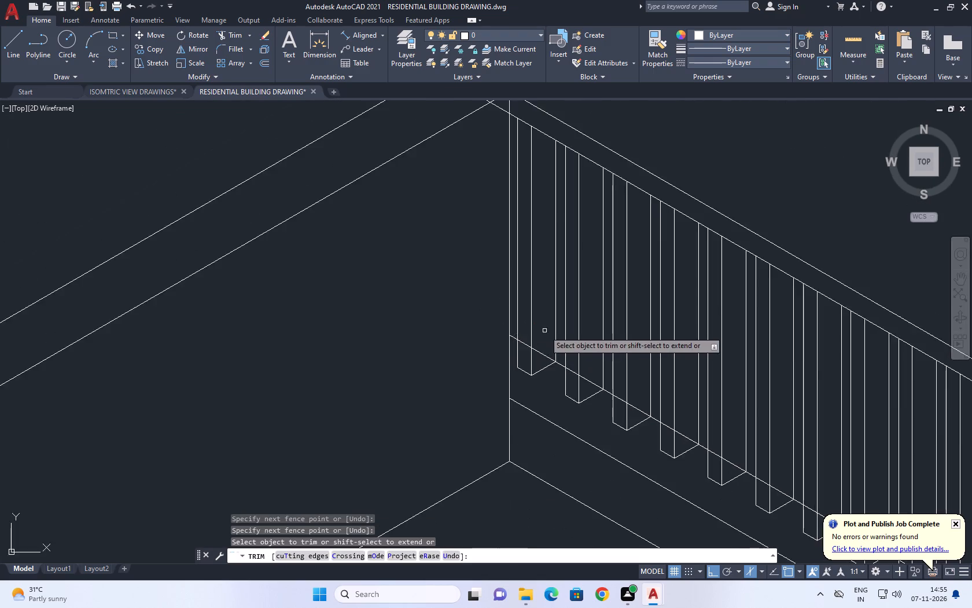
# Trim the railing top line stub between the roof edges and the overlapping line ends at the railing corner.
pyautogui.scroll(-2, 544, 331)
pyautogui.scroll(3, 537, 279)
pyautogui.click(517, 263)
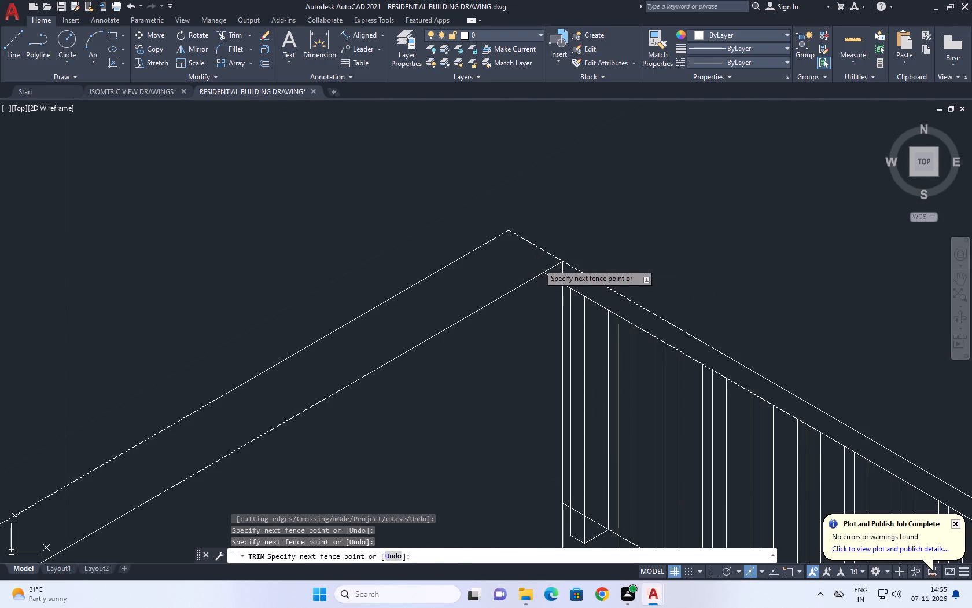
pyautogui.click(539, 263)
pyautogui.click(550, 269)
pyautogui.click(564, 272)
pyautogui.scroll(-2, 528, 240)
pyautogui.press('Escape')
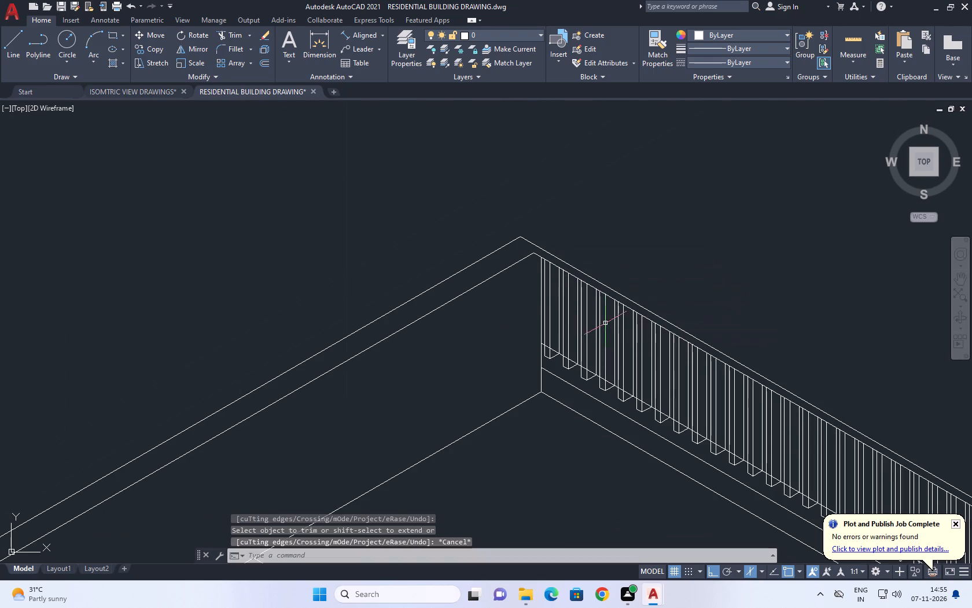
# Examine the trimmed roof corner up close and in relation to the rest of the building.
pyautogui.scroll(-2, 513, 271)
pyautogui.moveTo(570, 303); pyautogui.dragTo(543, 306, button='middle')
pyautogui.scroll(1, 494, 284)
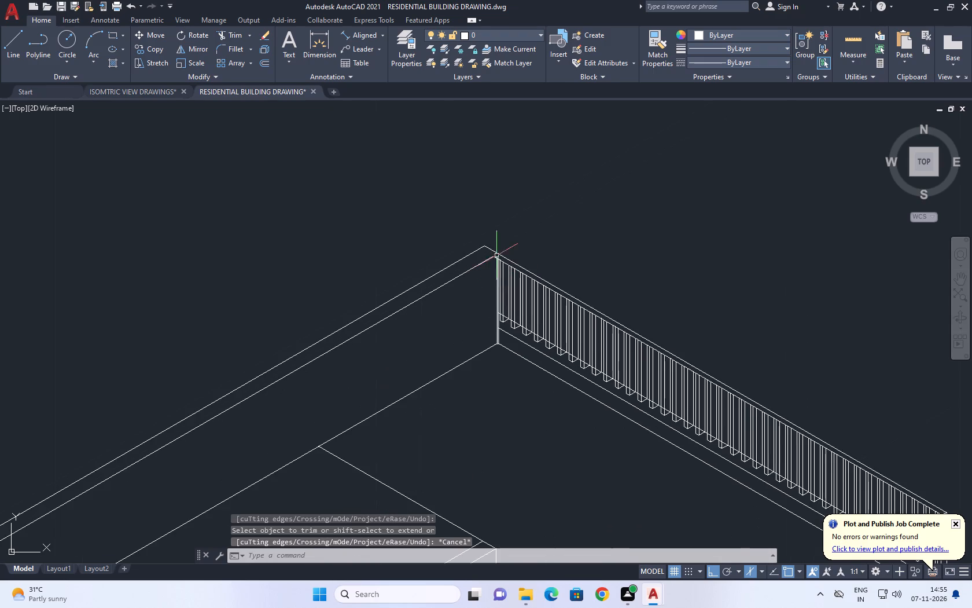
pyautogui.moveTo(492, 252); pyautogui.dragTo(492, 267, button='middle')
pyautogui.scroll(1, 496, 273)
pyautogui.scroll(1, 542, 284)
pyautogui.moveTo(543, 286); pyautogui.dragTo(489, 279, button='middle')
pyautogui.scroll(-1, 533, 323)
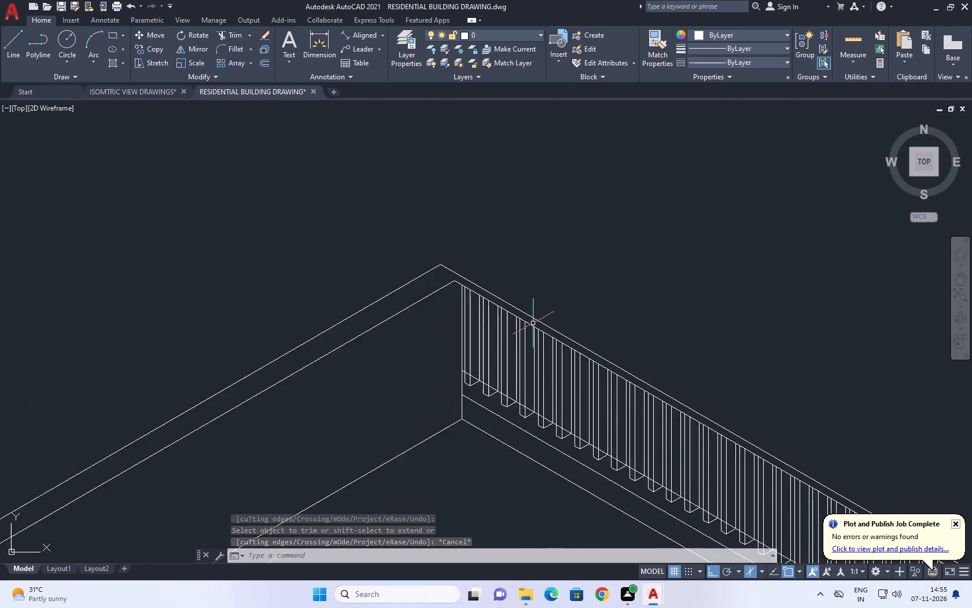
pyautogui.scroll(-1, 533, 323)
pyautogui.moveTo(558, 319); pyautogui.dragTo(484, 262, button='middle')
pyautogui.scroll(-2, 440, 304)
pyautogui.moveTo(436, 313); pyautogui.dragTo(462, 244, button='middle')
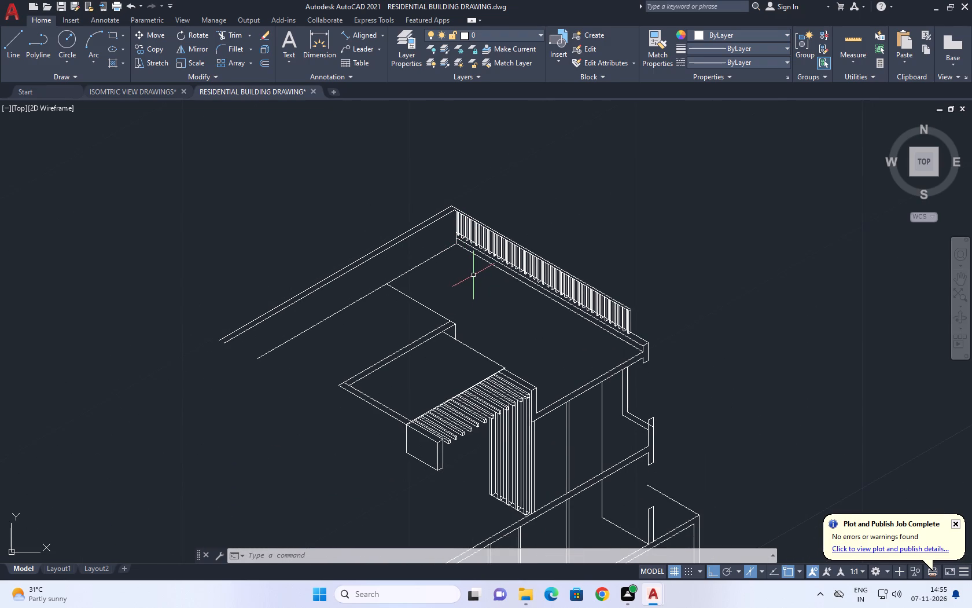
# Extend the inner roof edge line at the corner to the railing's outer top line.
pyautogui.scroll(5, 462, 204)
pyautogui.moveTo(403, 229); pyautogui.dragTo(413, 259, button='middle')
pyautogui.press('e')
pyautogui.write('X')
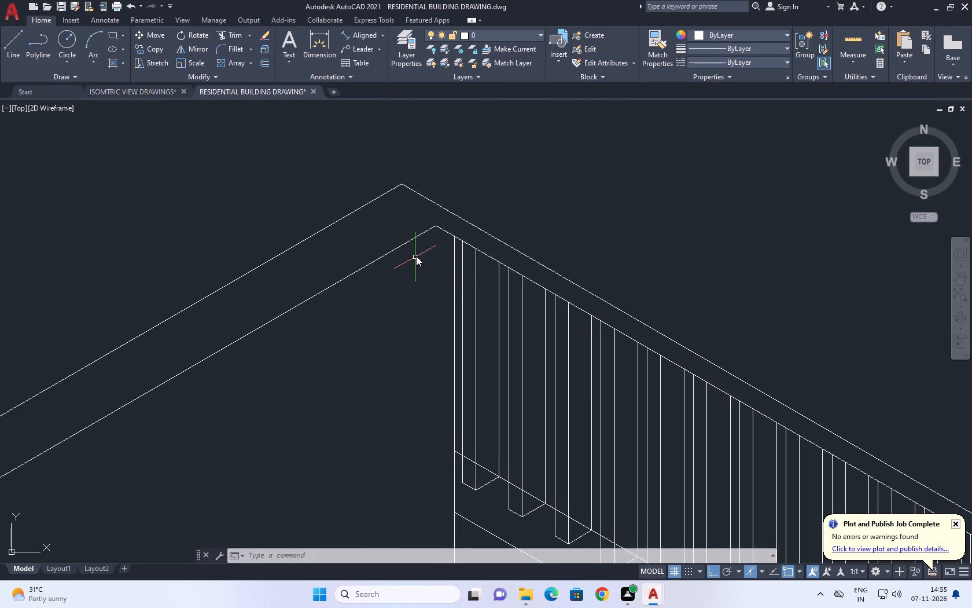
pyautogui.press('space')
pyautogui.click(411, 238)
pyautogui.scroll(-1, 415, 248)
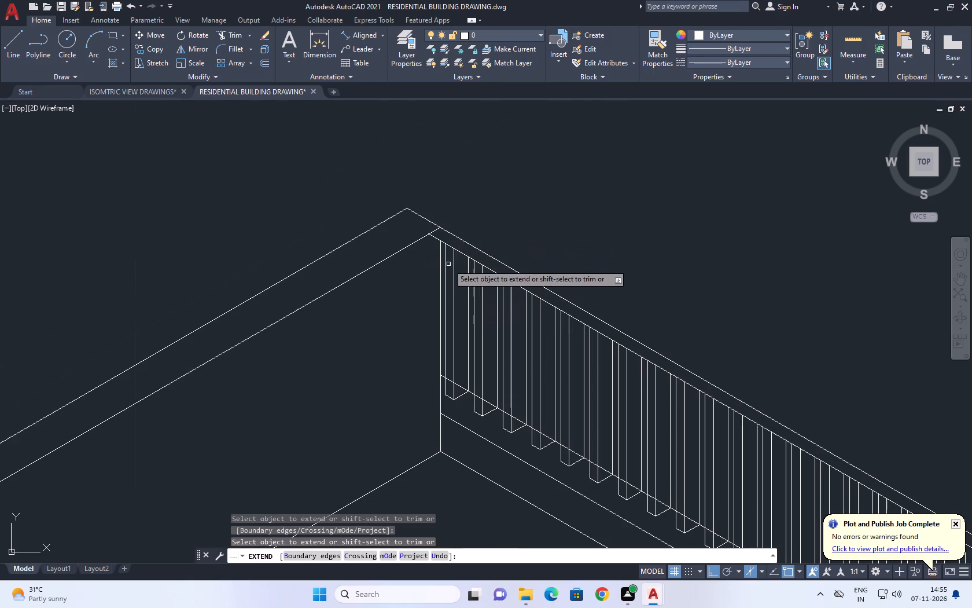
pyautogui.scroll(-2, 433, 250)
pyautogui.press('space')
# Examine the roof outline, including the open ends of the long edge lines and the inner slab edges.
pyautogui.scroll(-2, 455, 204)
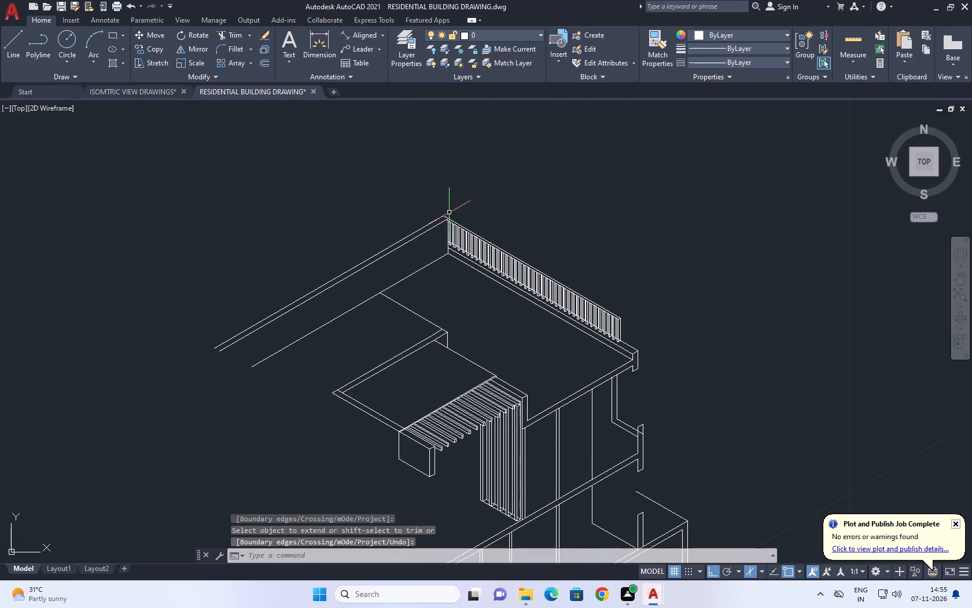
pyautogui.moveTo(369, 270); pyautogui.dragTo(472, 233, button='middle')
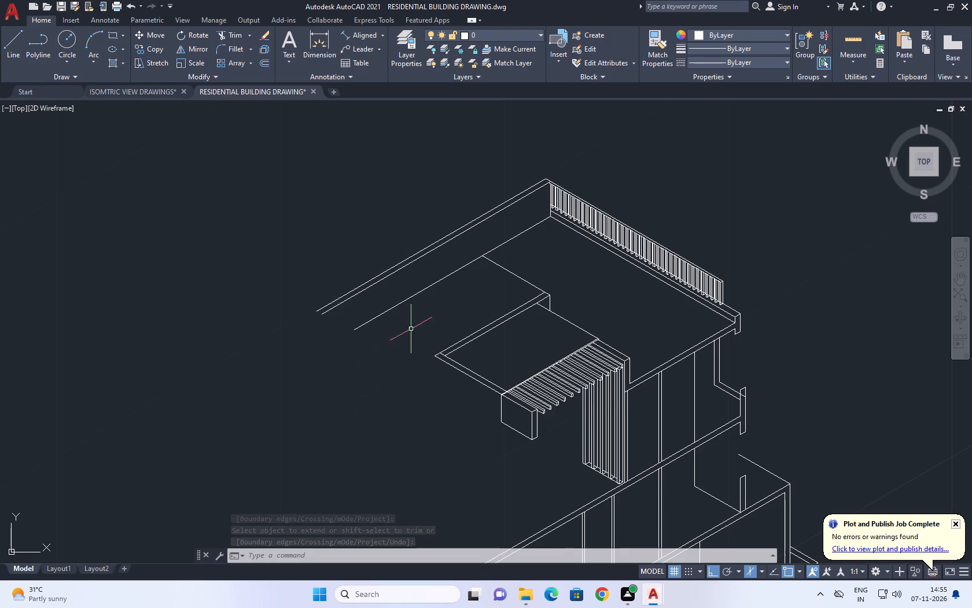
pyautogui.moveTo(425, 347); pyautogui.dragTo(437, 378, button='middle')
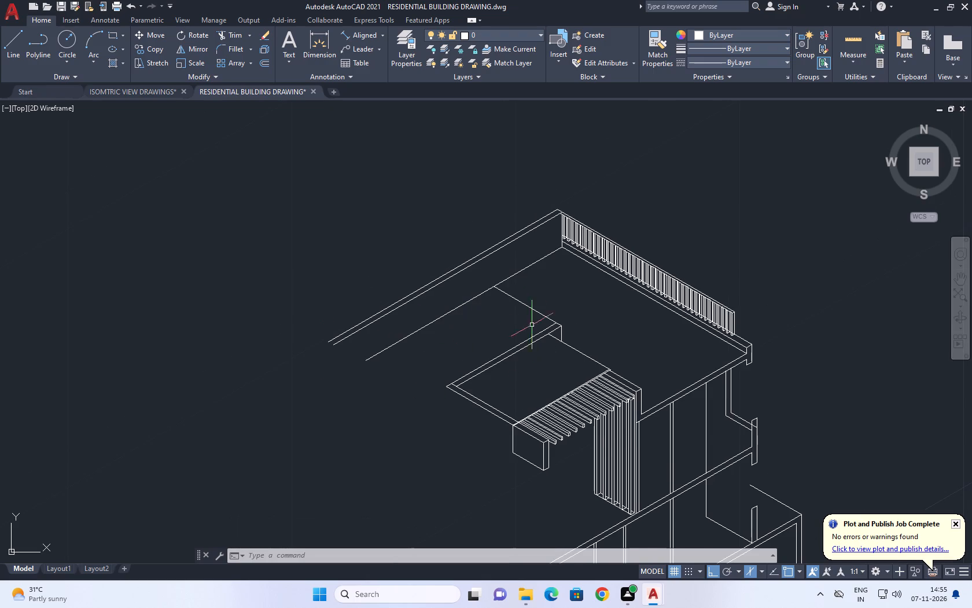
pyautogui.scroll(1, 510, 303)
pyautogui.moveTo(501, 302); pyautogui.dragTo(426, 303, button='middle')
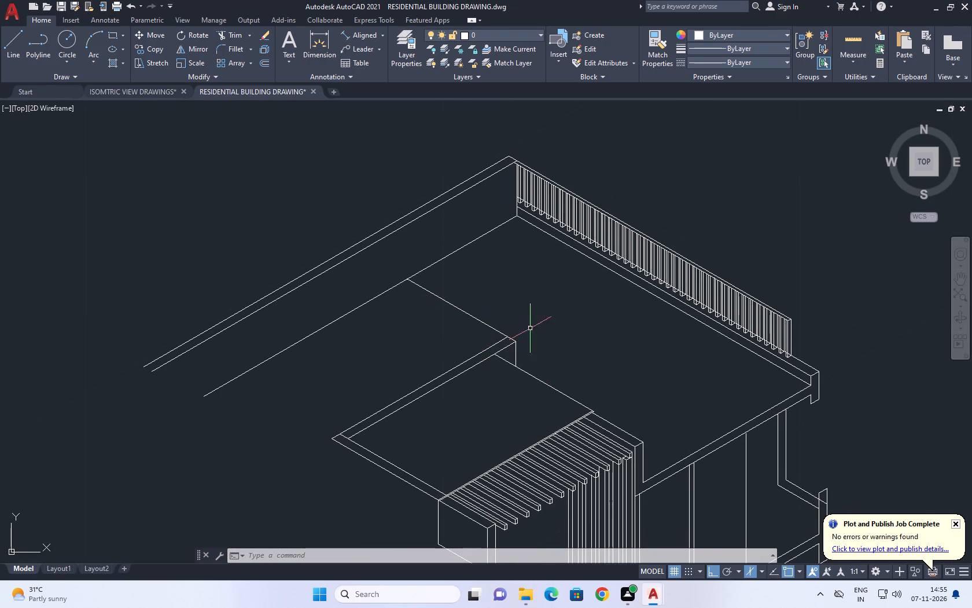
pyautogui.moveTo(312, 277); pyautogui.dragTo(356, 326, button='middle')
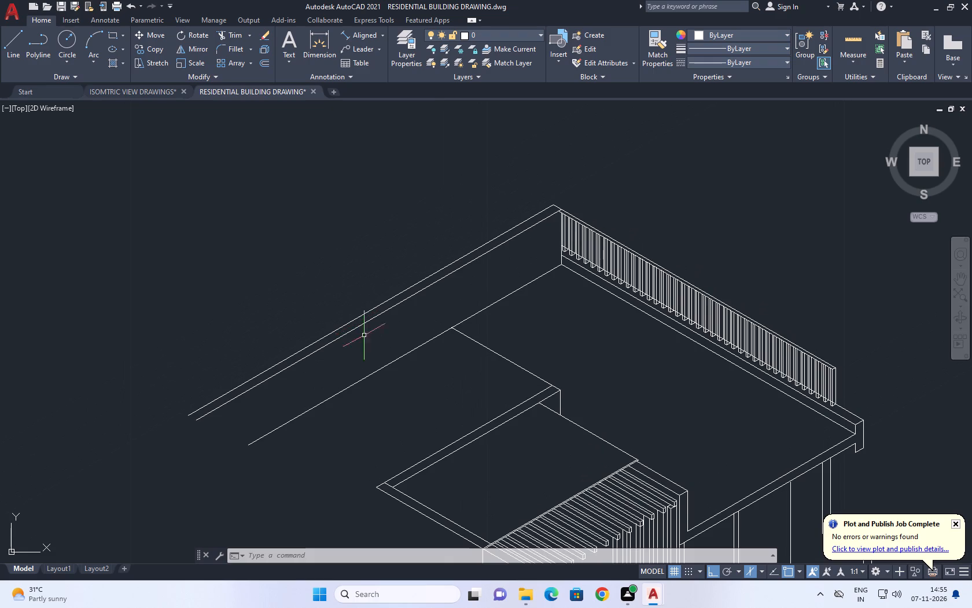
pyautogui.moveTo(478, 350); pyautogui.dragTo(458, 225, button='middle')
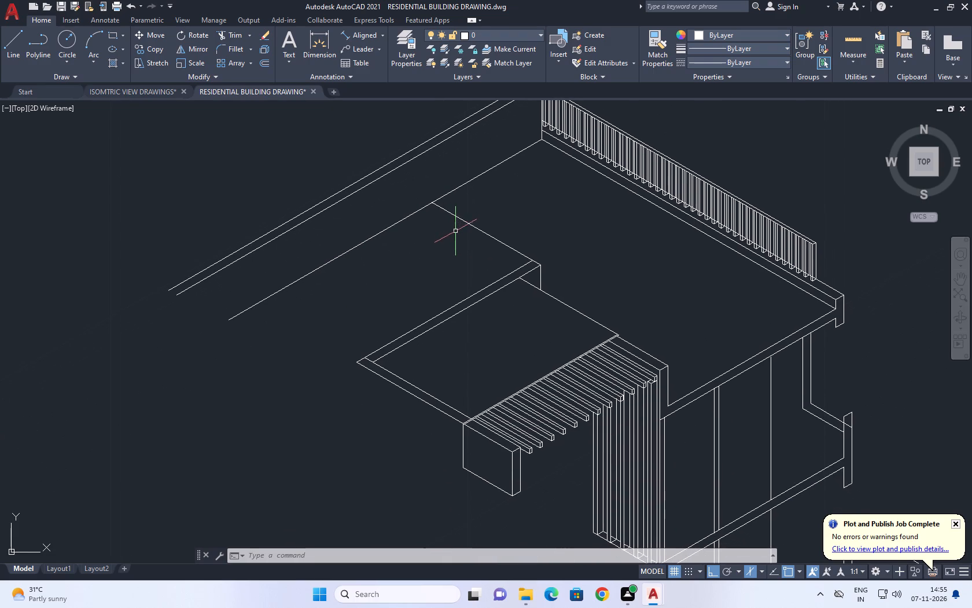
pyautogui.moveTo(426, 232); pyautogui.dragTo(477, 367, button='middle')
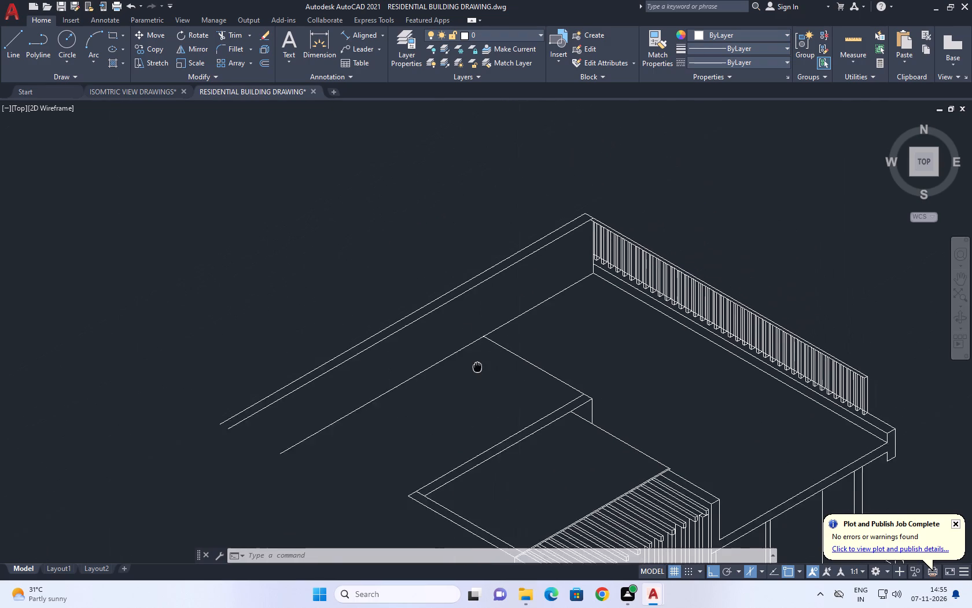
pyautogui.moveTo(477, 367); pyautogui.dragTo(480, 384, button='middle')
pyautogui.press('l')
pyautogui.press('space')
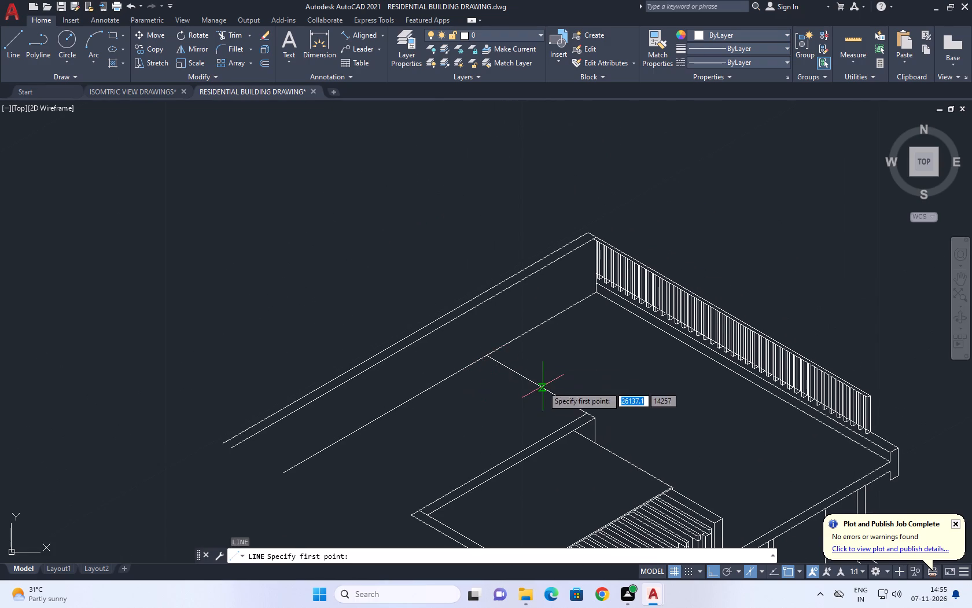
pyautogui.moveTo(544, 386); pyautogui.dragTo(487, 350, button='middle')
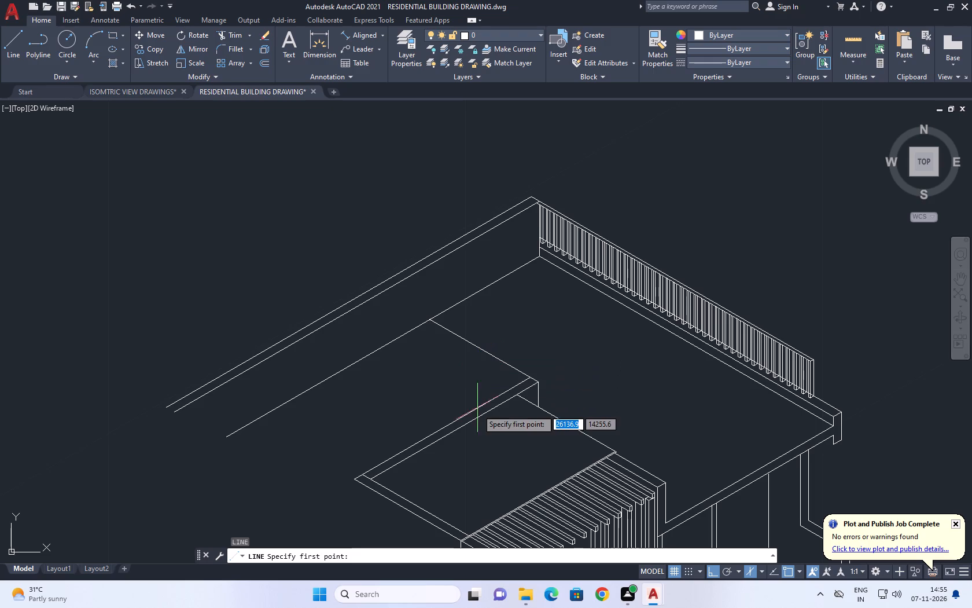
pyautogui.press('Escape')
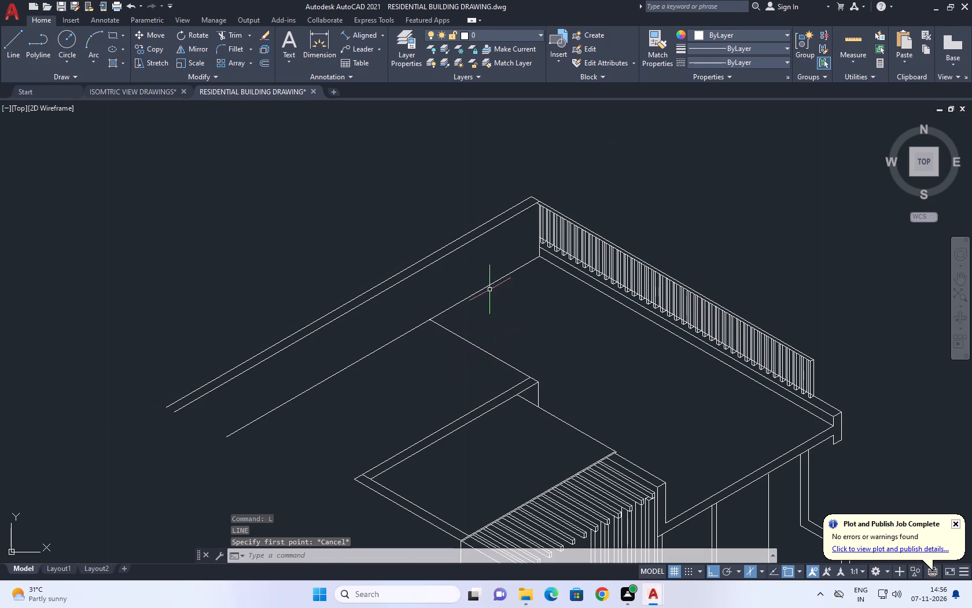
# Move the three long parallel roof edge lines straight down from the railing's top corner to the inner slab corner below it.
pyautogui.click(484, 307)
pyautogui.click(444, 225)
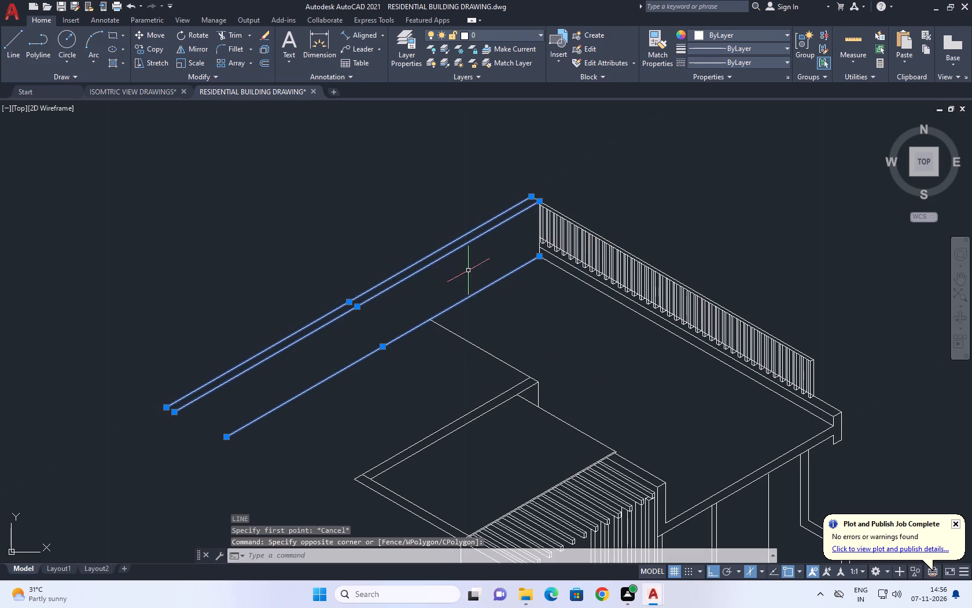
pyautogui.moveTo(499, 235); pyautogui.dragTo(479, 273, button='middle')
pyautogui.moveTo(548, 332); pyautogui.dragTo(443, 208, button='middle')
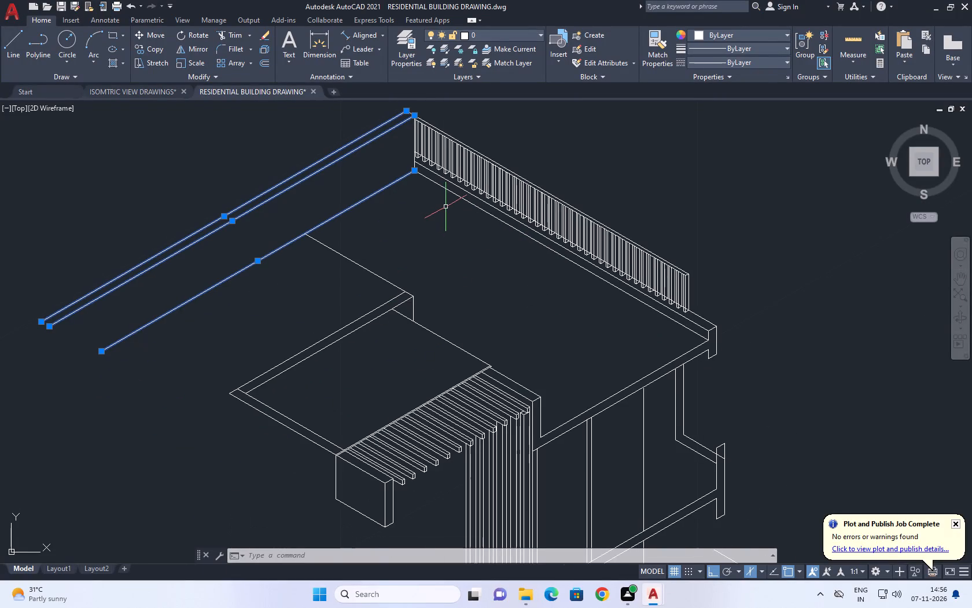
pyautogui.moveTo(444, 215); pyautogui.dragTo(469, 263, button='middle')
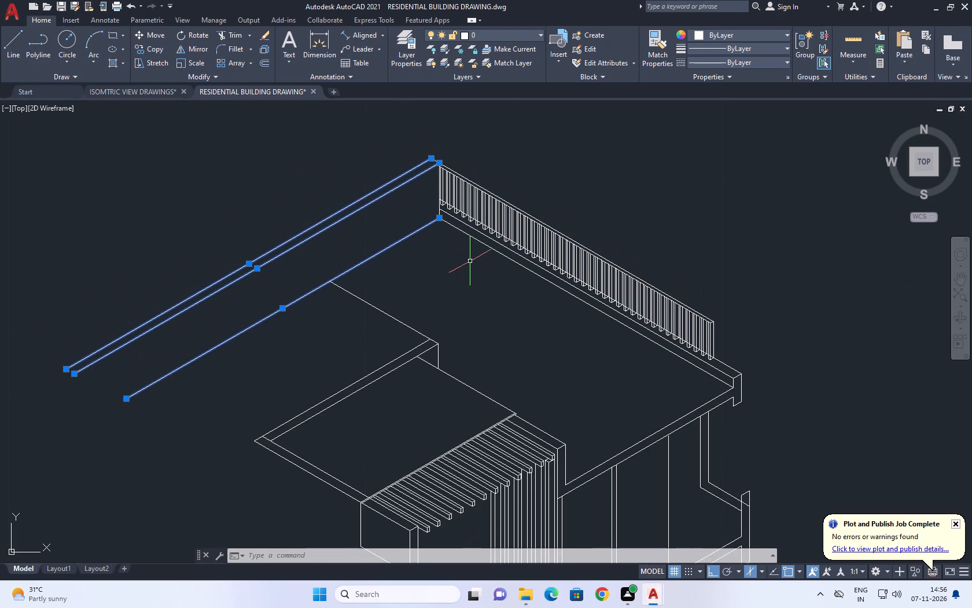
pyautogui.press('m')
pyautogui.press('space')
pyautogui.scroll(3, 421, 153)
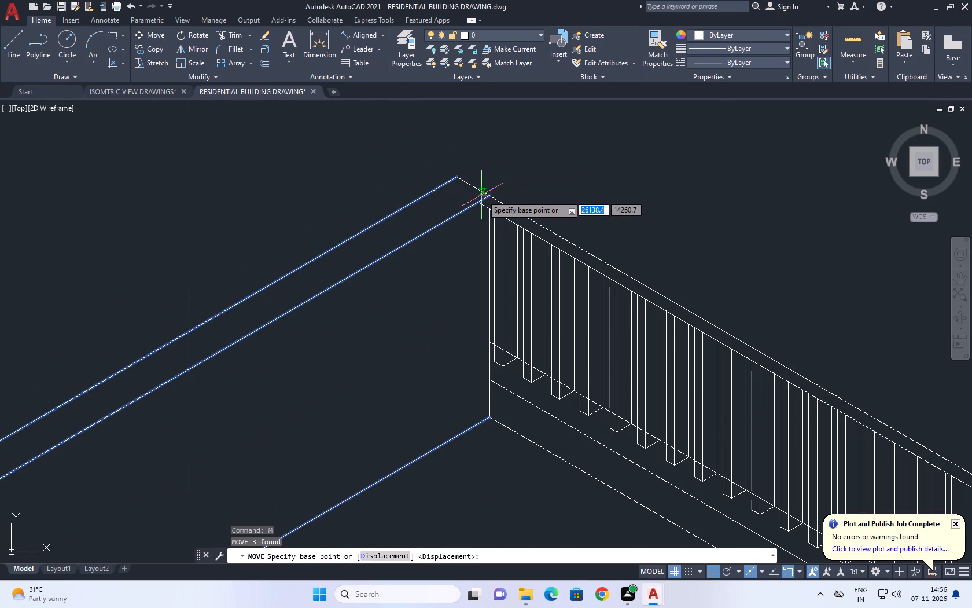
pyautogui.click(491, 196)
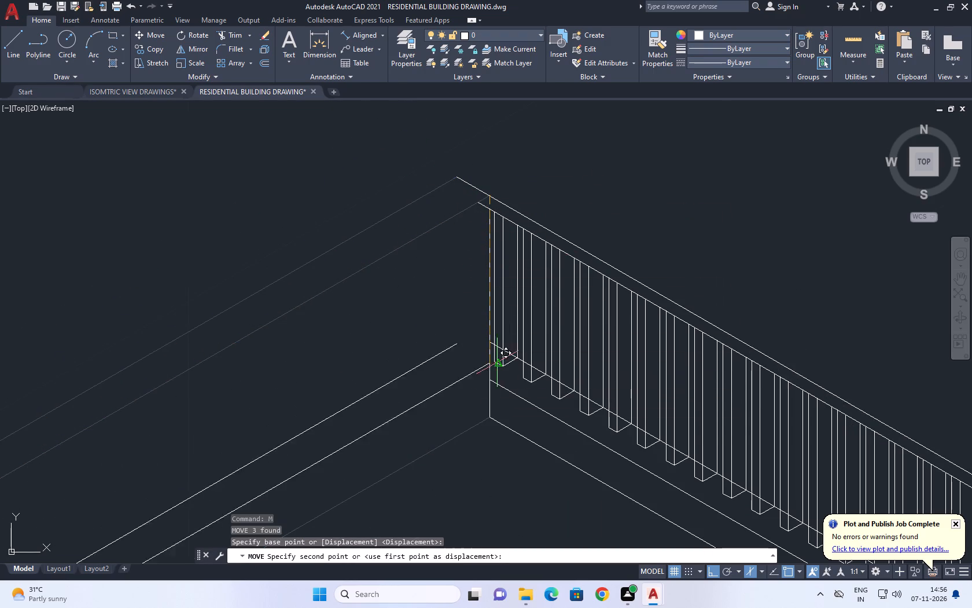
pyautogui.click(489, 419)
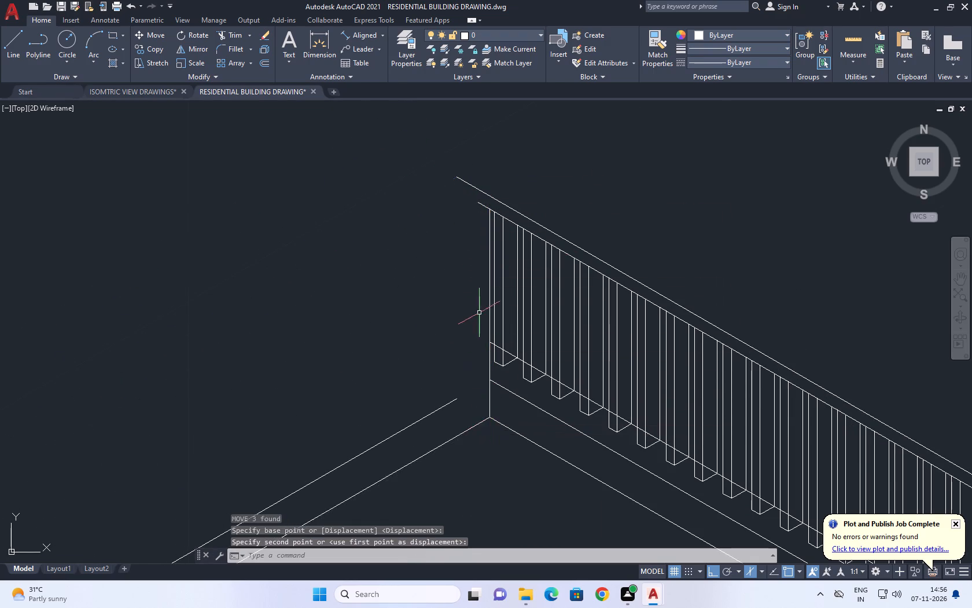
# Trim the inner slab edge line where it projects past the lowest of the moved roof edge lines.
pyautogui.scroll(-2, 480, 312)
pyautogui.moveTo(421, 430); pyautogui.dragTo(485, 234, button='middle')
pyautogui.scroll(-2, 490, 236)
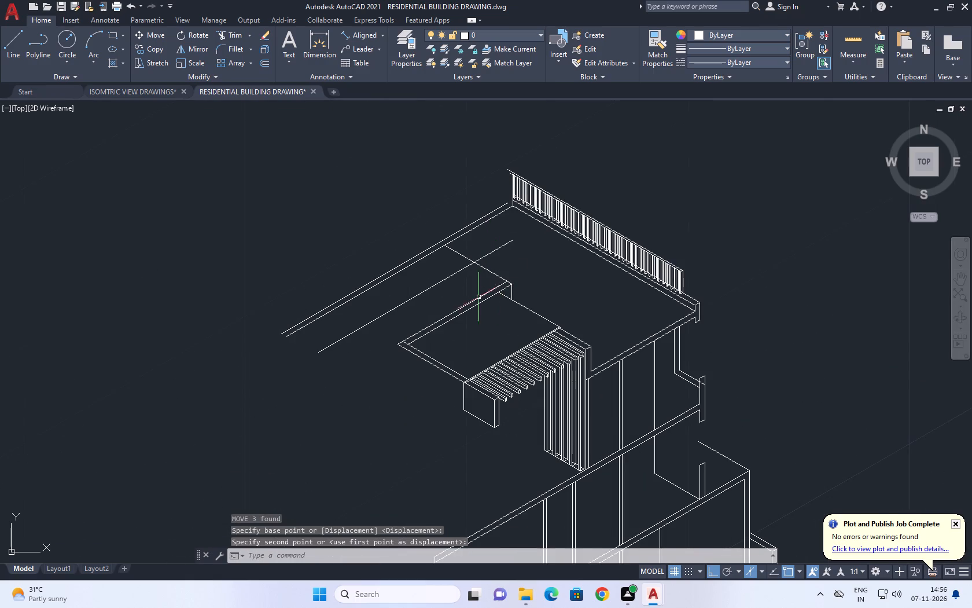
pyautogui.scroll(1, 456, 283)
pyautogui.moveTo(484, 230); pyautogui.dragTo(485, 253, button='middle')
pyautogui.scroll(1, 485, 253)
pyautogui.press('t')
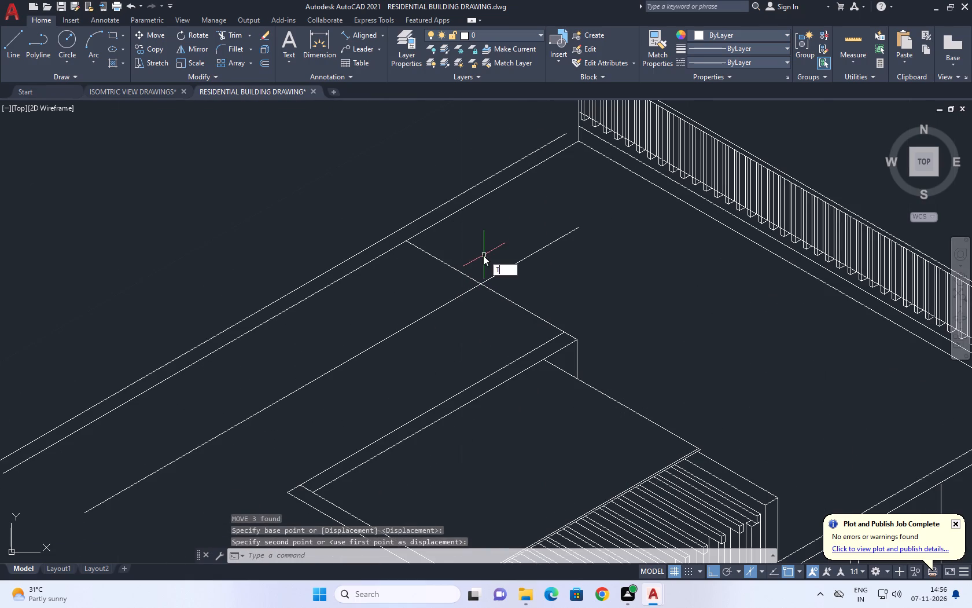
pyautogui.write('R')
pyautogui.press('space')
pyautogui.click(468, 251)
pyautogui.moveTo(429, 284); pyautogui.dragTo(428, 292)
pyautogui.scroll(-2, 489, 257)
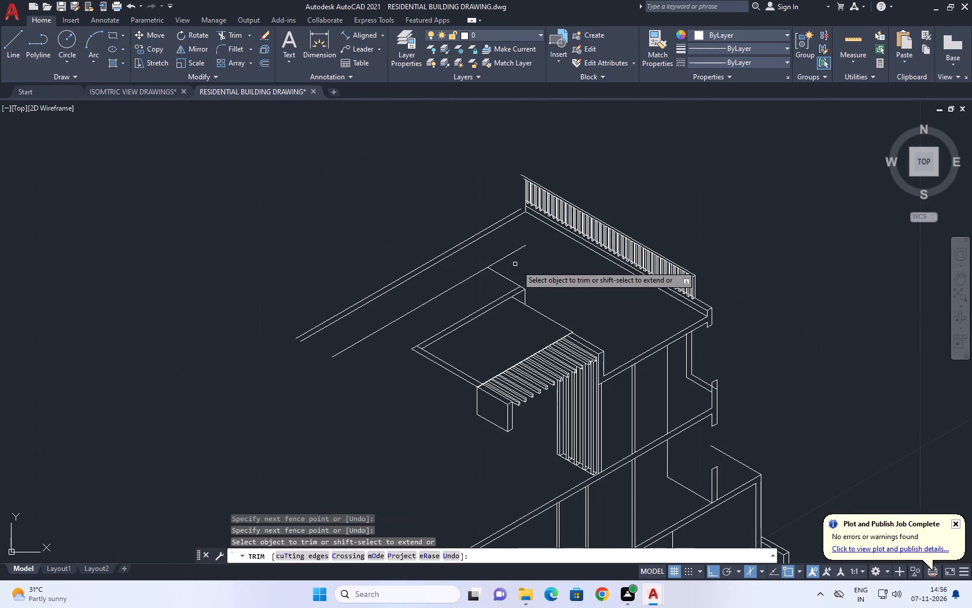
pyautogui.press('space')
# Move the entire railing straight down so its top end corner meets the outer roof slab edge line.
pyautogui.scroll(1, 512, 178)
pyautogui.click(521, 155)
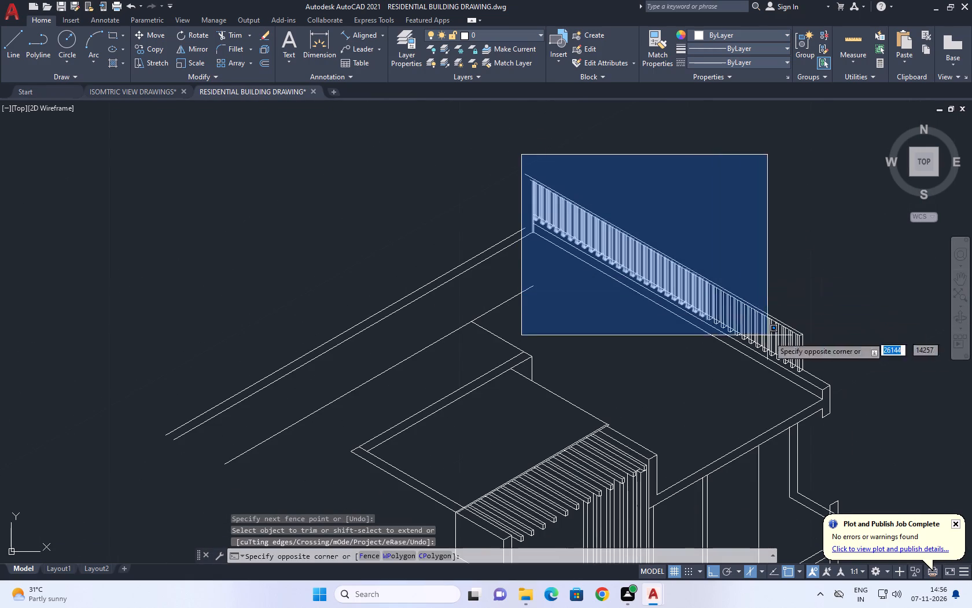
pyautogui.click(818, 380)
pyautogui.moveTo(786, 364); pyautogui.dragTo(697, 358, button='middle')
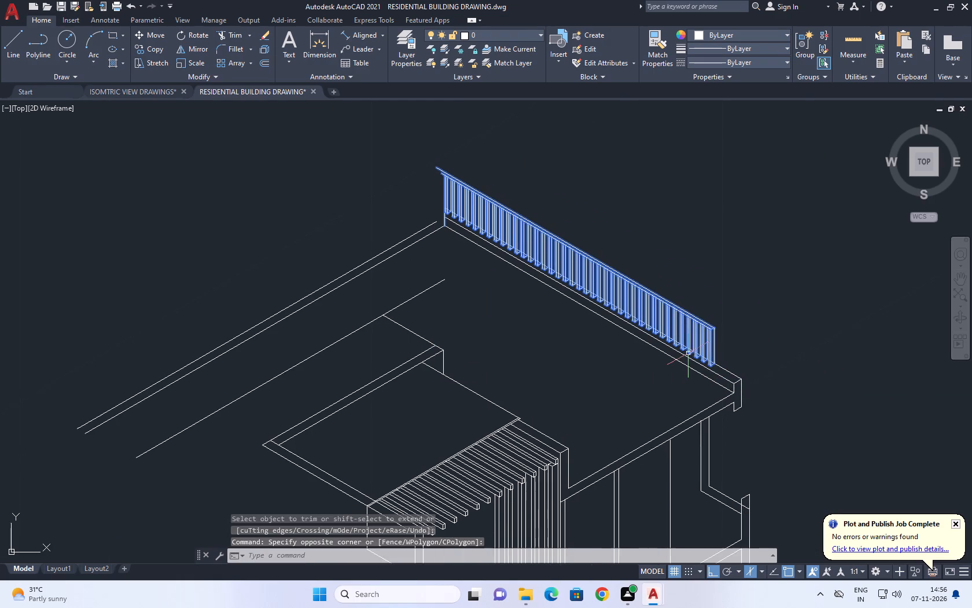
pyautogui.write('M')
pyautogui.press('space')
pyautogui.scroll(3, 710, 336)
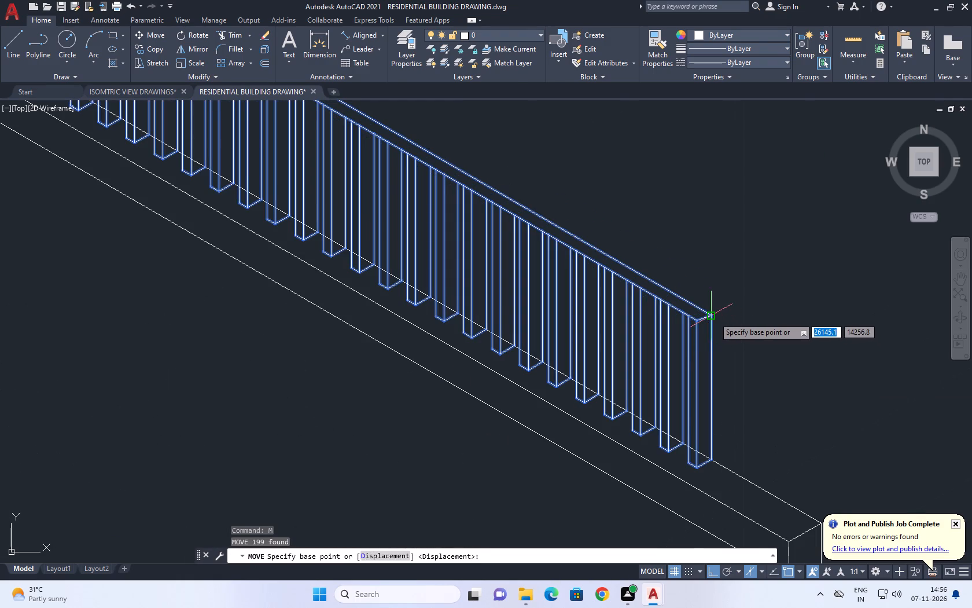
pyautogui.click(712, 316)
pyautogui.scroll(-1, 726, 380)
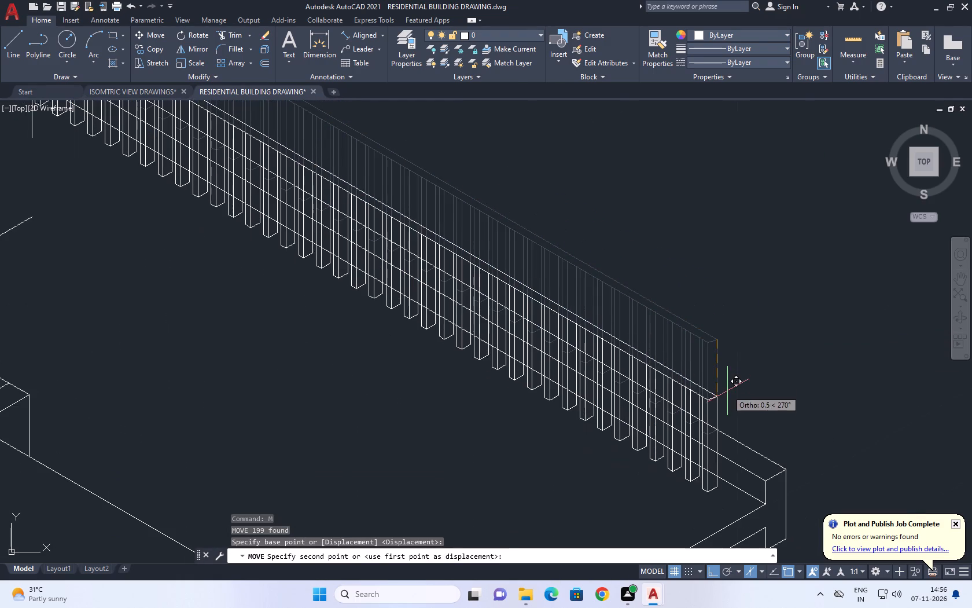
pyautogui.scroll(2, 717, 421)
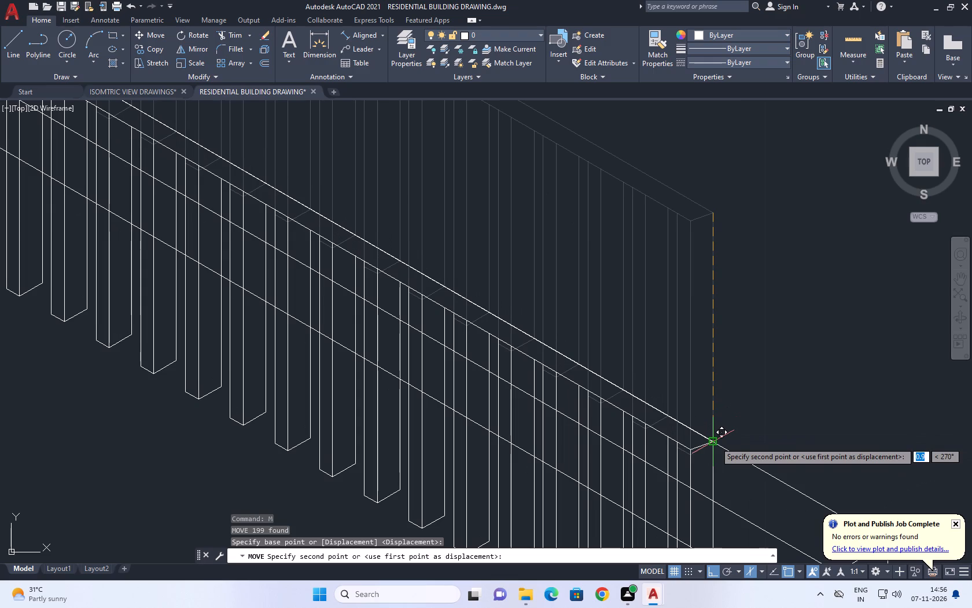
pyautogui.click(715, 442)
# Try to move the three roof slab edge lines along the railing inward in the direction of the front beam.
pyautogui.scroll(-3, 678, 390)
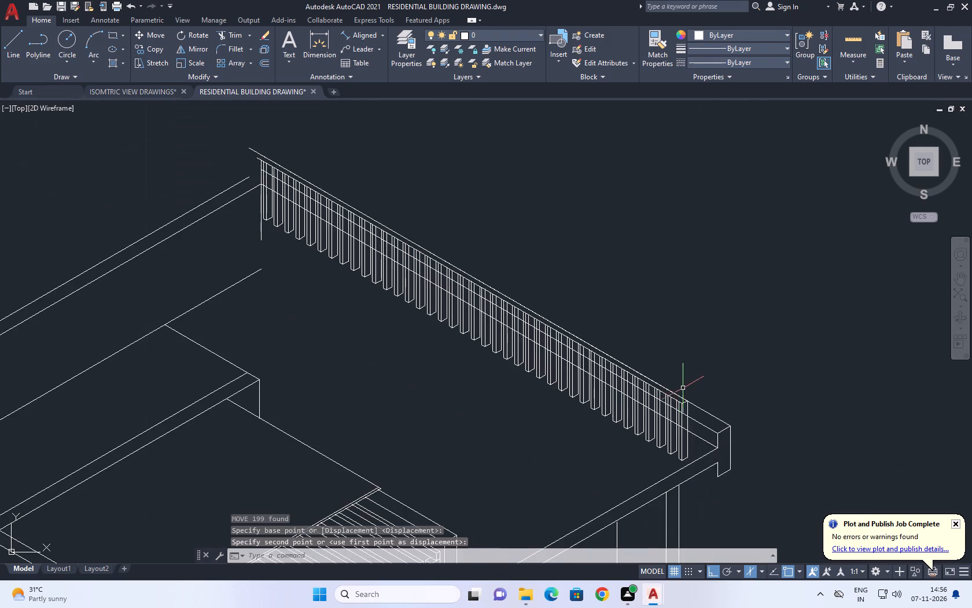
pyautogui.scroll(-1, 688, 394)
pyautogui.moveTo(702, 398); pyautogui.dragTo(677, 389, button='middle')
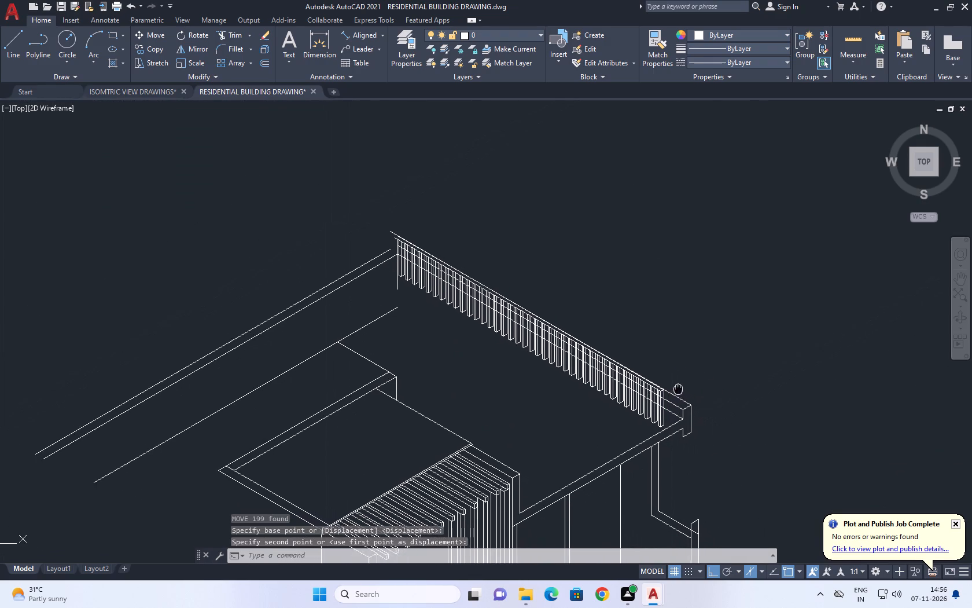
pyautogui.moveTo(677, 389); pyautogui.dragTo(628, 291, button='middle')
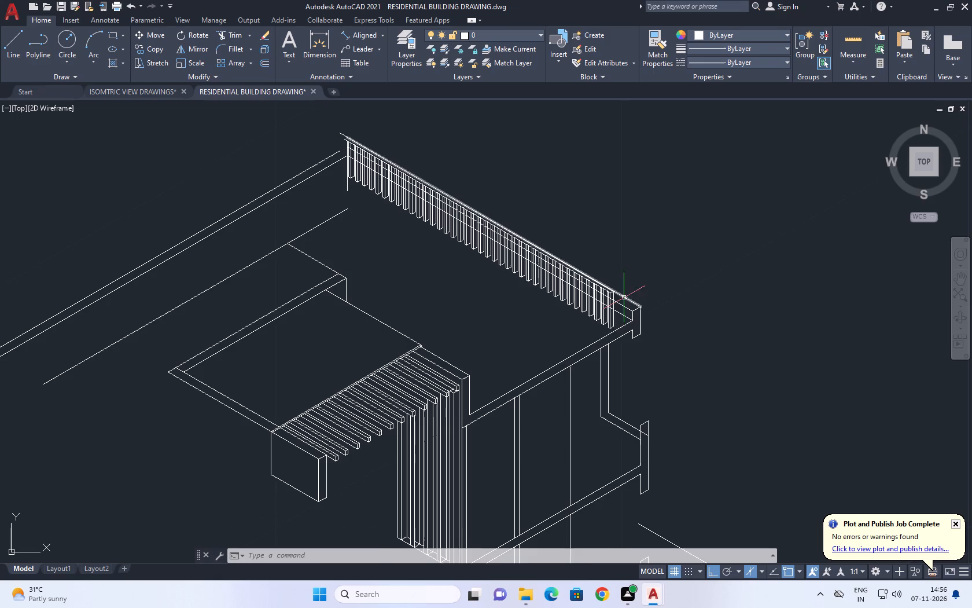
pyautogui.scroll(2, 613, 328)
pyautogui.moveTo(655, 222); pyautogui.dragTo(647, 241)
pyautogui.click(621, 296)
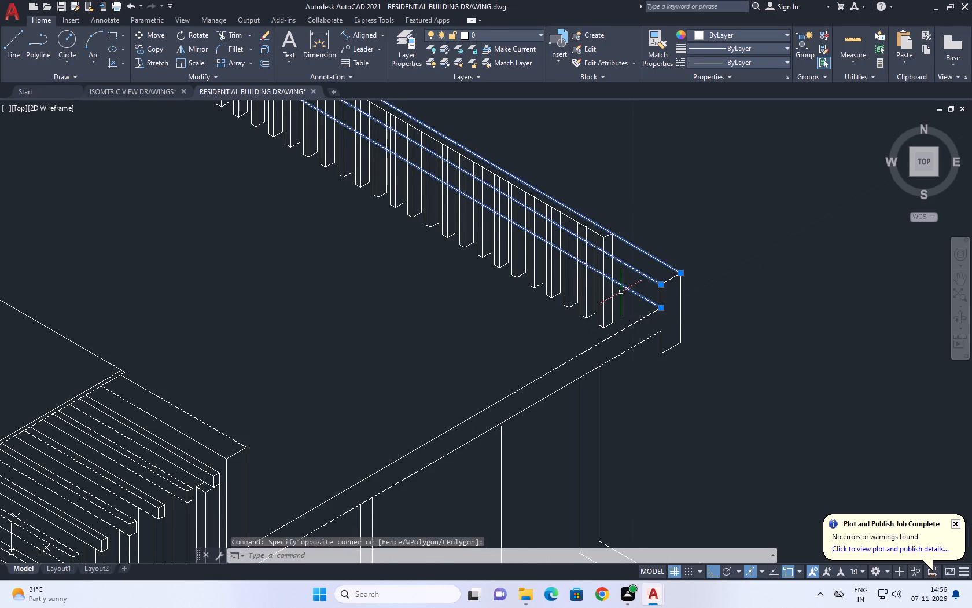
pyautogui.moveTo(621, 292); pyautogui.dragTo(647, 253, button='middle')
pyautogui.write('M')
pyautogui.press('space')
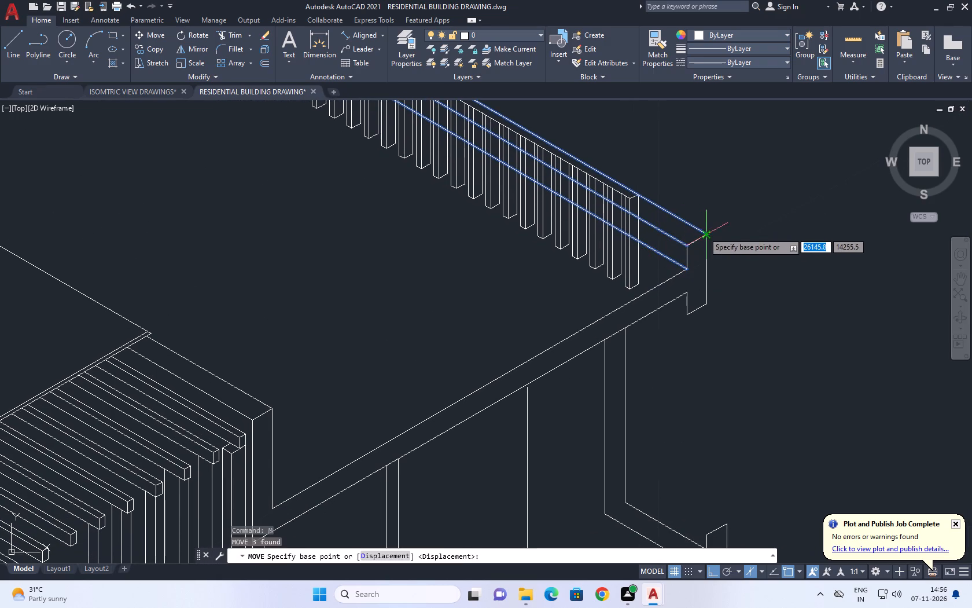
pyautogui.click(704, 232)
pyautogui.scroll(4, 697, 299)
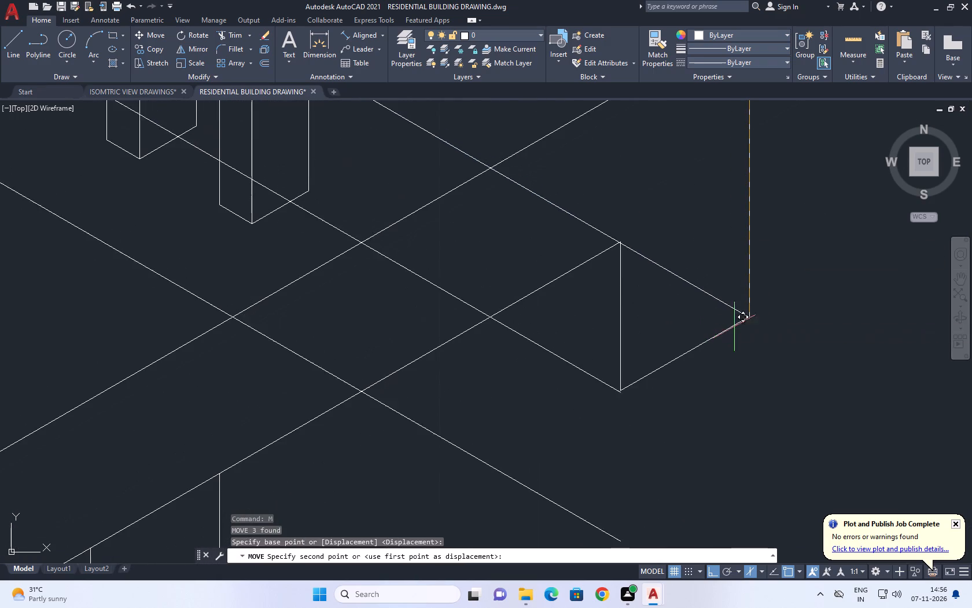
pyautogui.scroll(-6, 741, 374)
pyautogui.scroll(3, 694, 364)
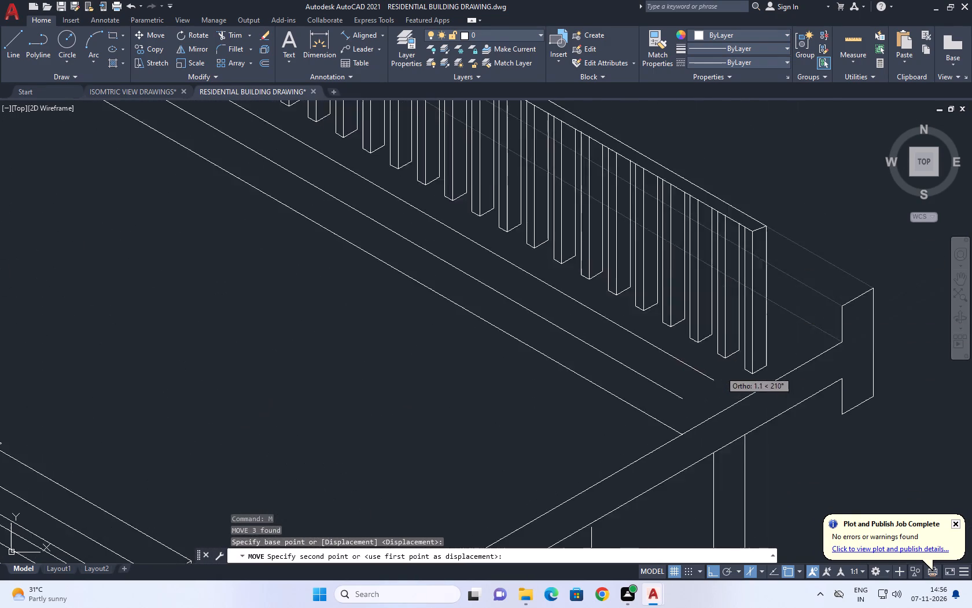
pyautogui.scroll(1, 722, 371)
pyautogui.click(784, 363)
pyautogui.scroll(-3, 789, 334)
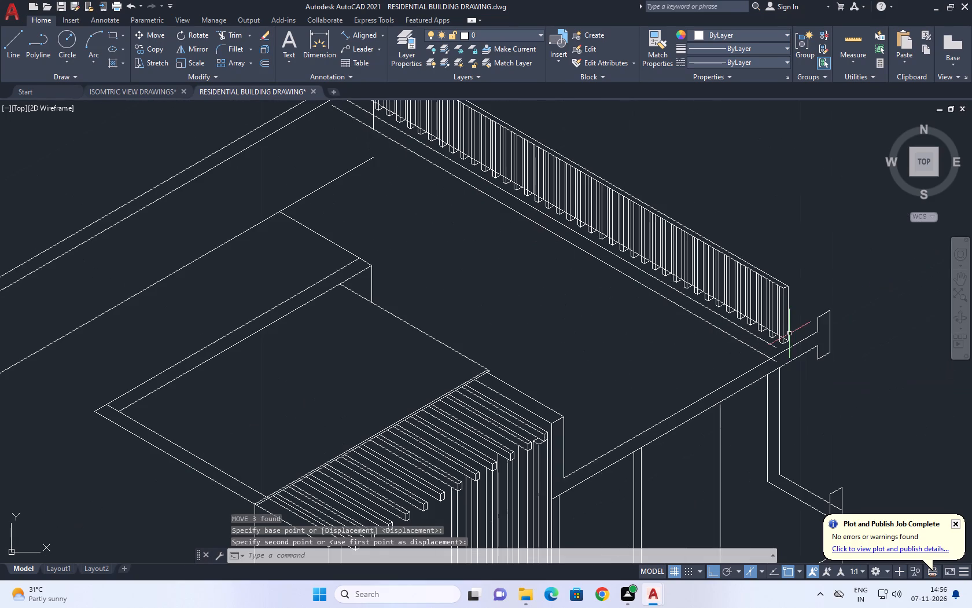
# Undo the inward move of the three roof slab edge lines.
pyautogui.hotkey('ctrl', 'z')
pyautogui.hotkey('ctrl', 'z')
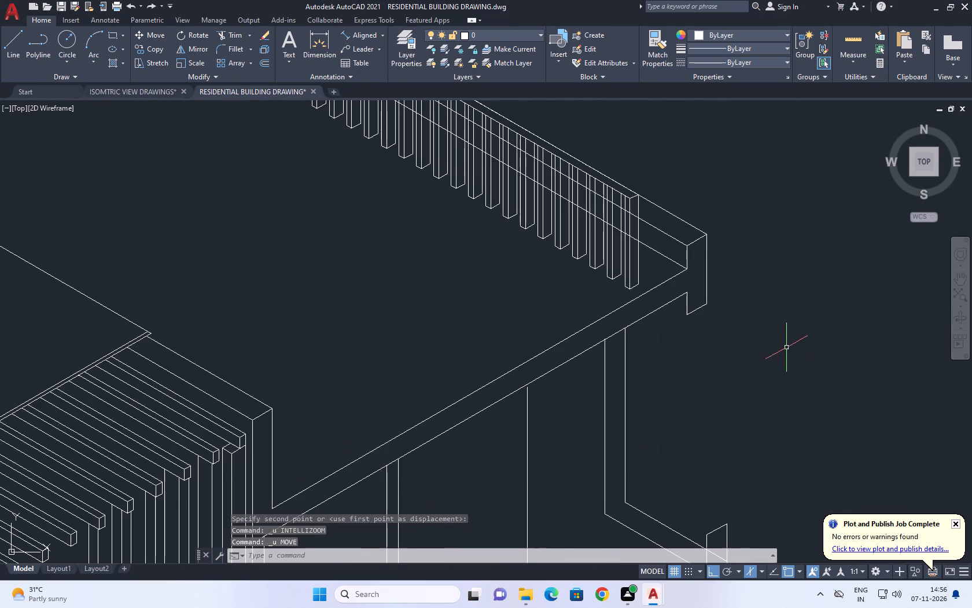
# Move the three roof slab edge lines along the railing straight down from the beam's upper inner corner to its lower inner corner.
pyautogui.moveTo(618, 269); pyautogui.dragTo(647, 329, button='middle')
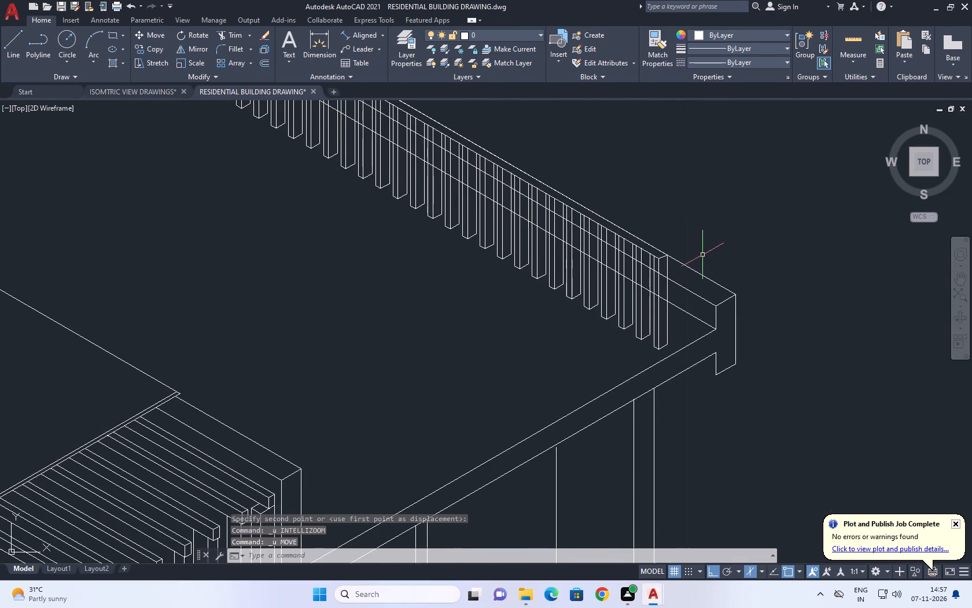
pyautogui.click(704, 254)
pyautogui.click(683, 318)
pyautogui.moveTo(585, 261); pyautogui.dragTo(623, 325, button='middle')
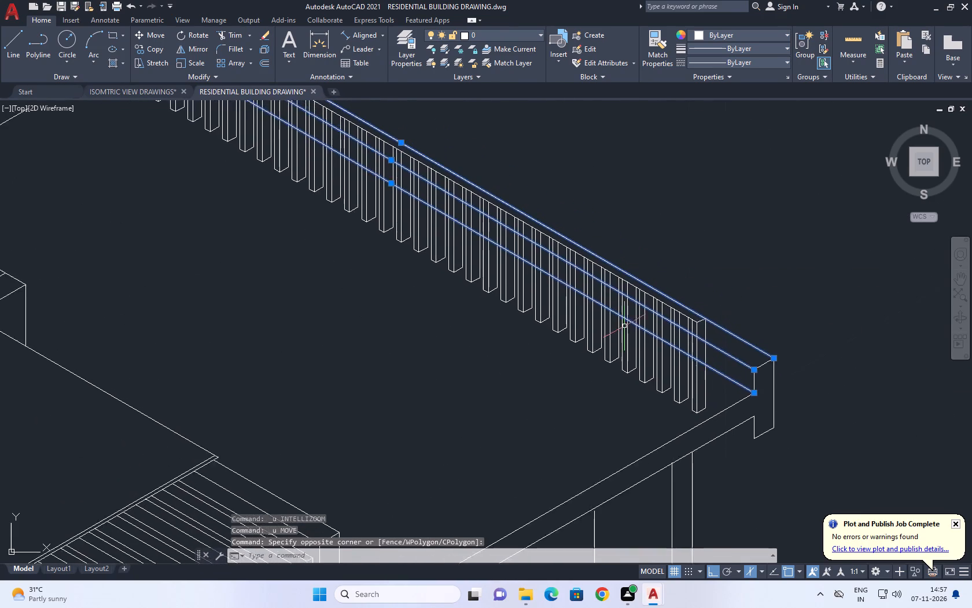
pyautogui.scroll(-1, 624, 326)
pyautogui.click(157, 35)
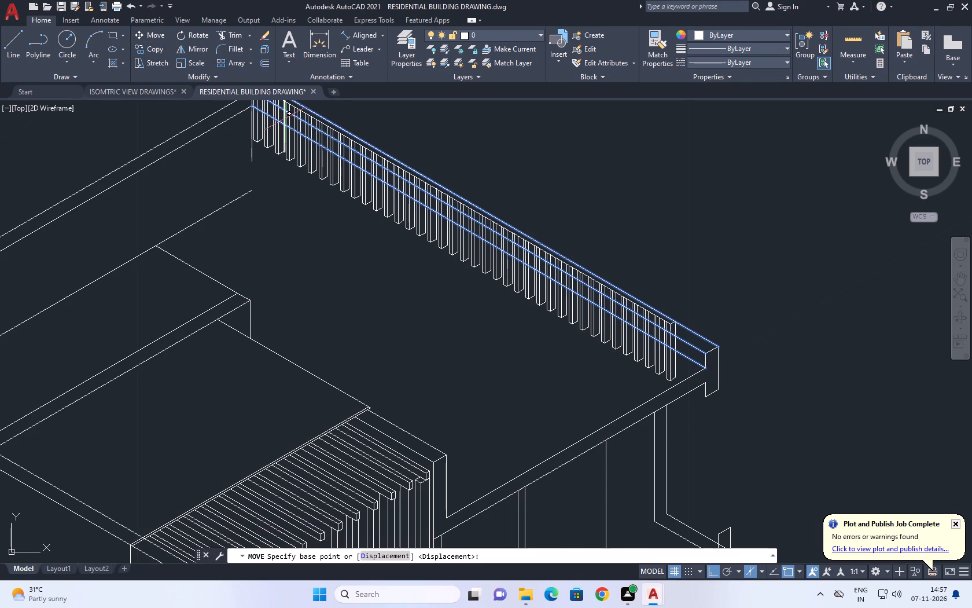
pyautogui.scroll(2, 689, 365)
pyautogui.click(727, 369)
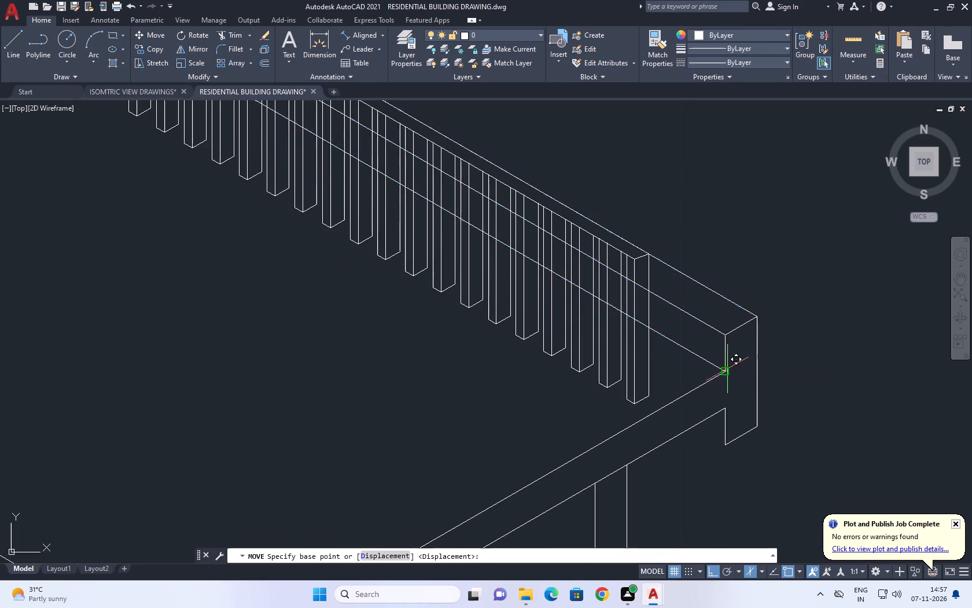
pyautogui.click(726, 410)
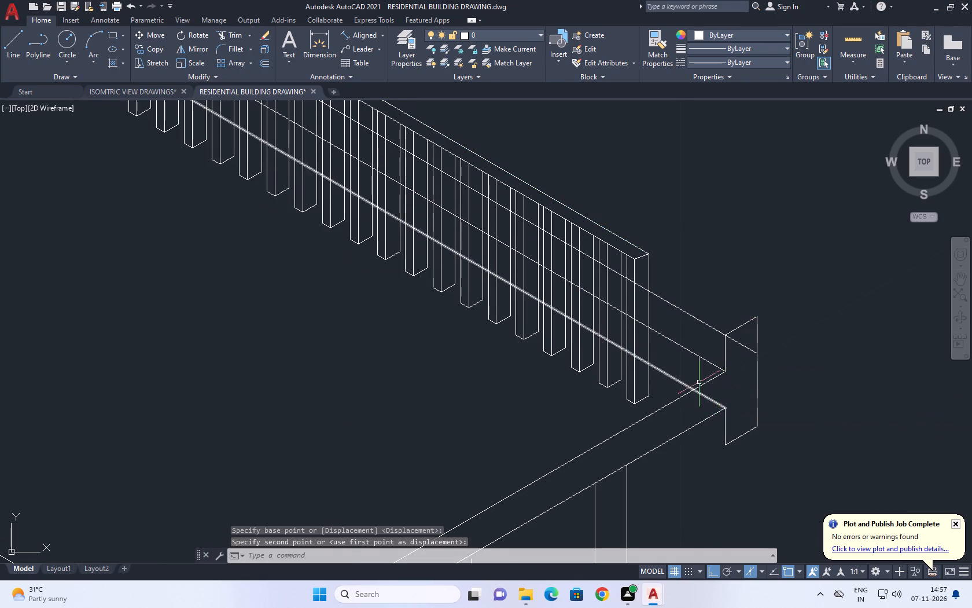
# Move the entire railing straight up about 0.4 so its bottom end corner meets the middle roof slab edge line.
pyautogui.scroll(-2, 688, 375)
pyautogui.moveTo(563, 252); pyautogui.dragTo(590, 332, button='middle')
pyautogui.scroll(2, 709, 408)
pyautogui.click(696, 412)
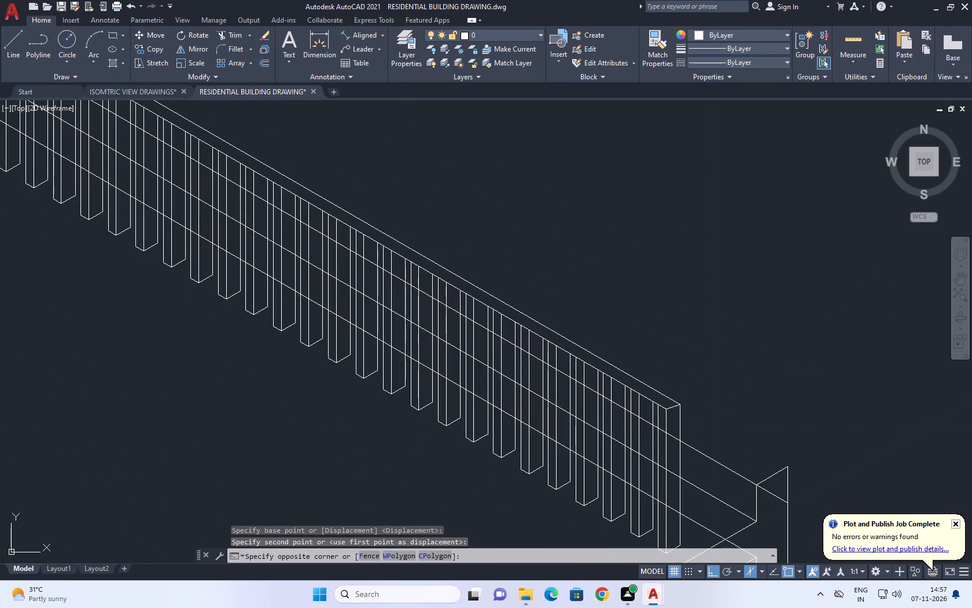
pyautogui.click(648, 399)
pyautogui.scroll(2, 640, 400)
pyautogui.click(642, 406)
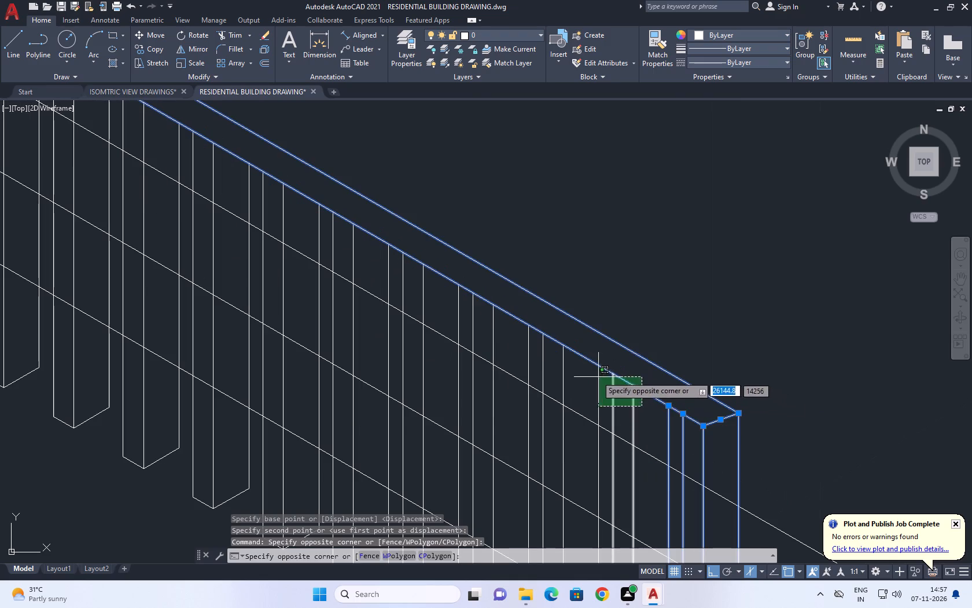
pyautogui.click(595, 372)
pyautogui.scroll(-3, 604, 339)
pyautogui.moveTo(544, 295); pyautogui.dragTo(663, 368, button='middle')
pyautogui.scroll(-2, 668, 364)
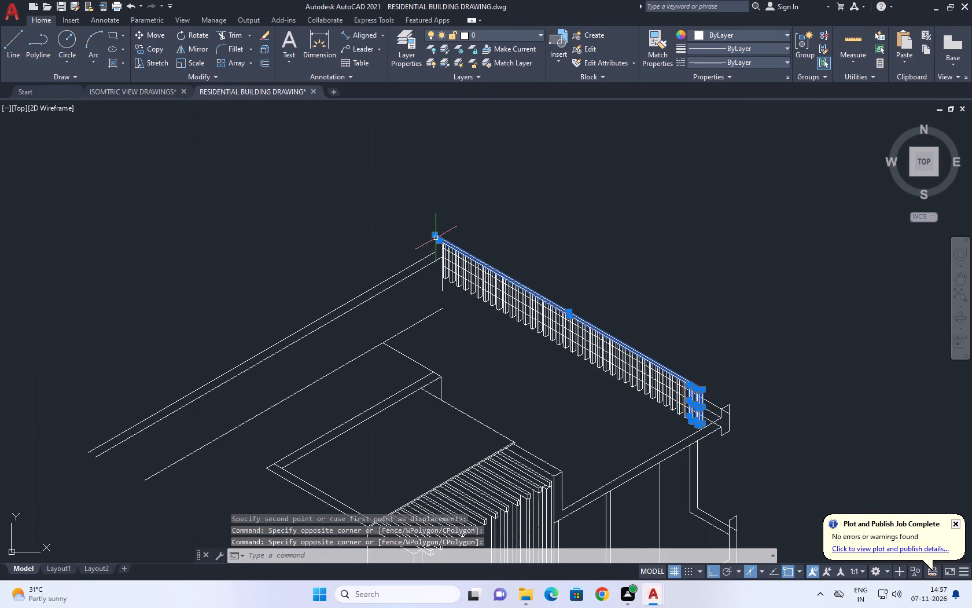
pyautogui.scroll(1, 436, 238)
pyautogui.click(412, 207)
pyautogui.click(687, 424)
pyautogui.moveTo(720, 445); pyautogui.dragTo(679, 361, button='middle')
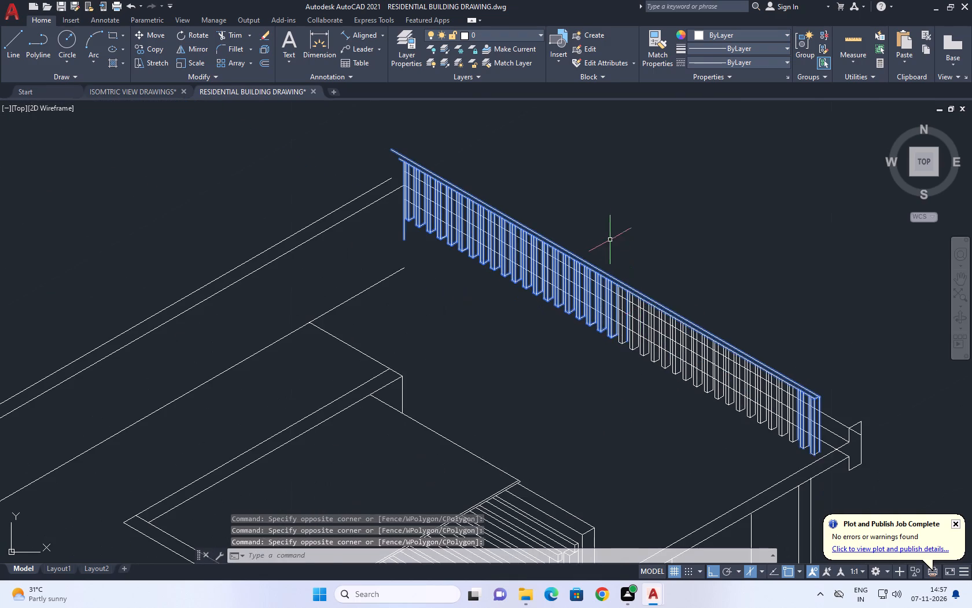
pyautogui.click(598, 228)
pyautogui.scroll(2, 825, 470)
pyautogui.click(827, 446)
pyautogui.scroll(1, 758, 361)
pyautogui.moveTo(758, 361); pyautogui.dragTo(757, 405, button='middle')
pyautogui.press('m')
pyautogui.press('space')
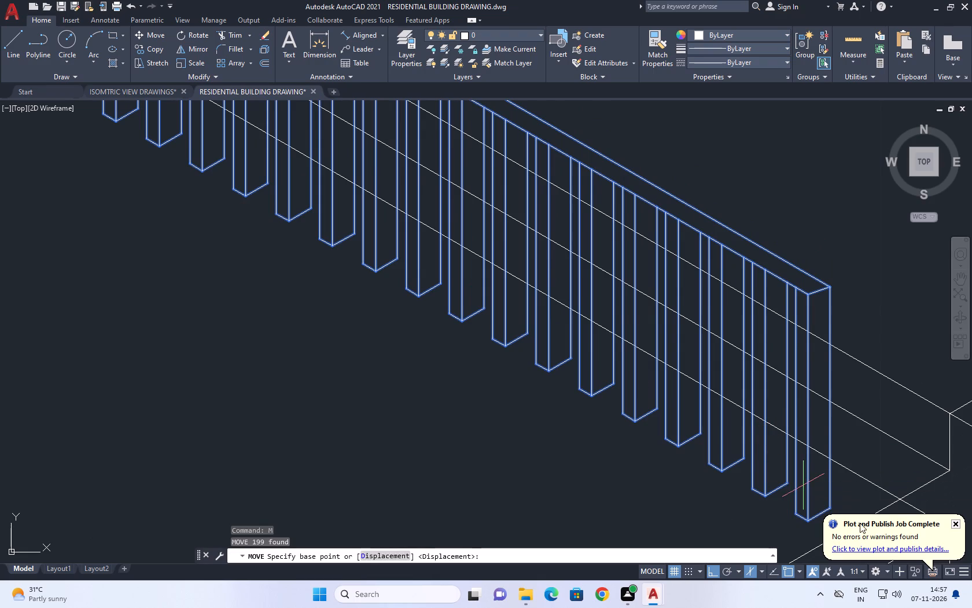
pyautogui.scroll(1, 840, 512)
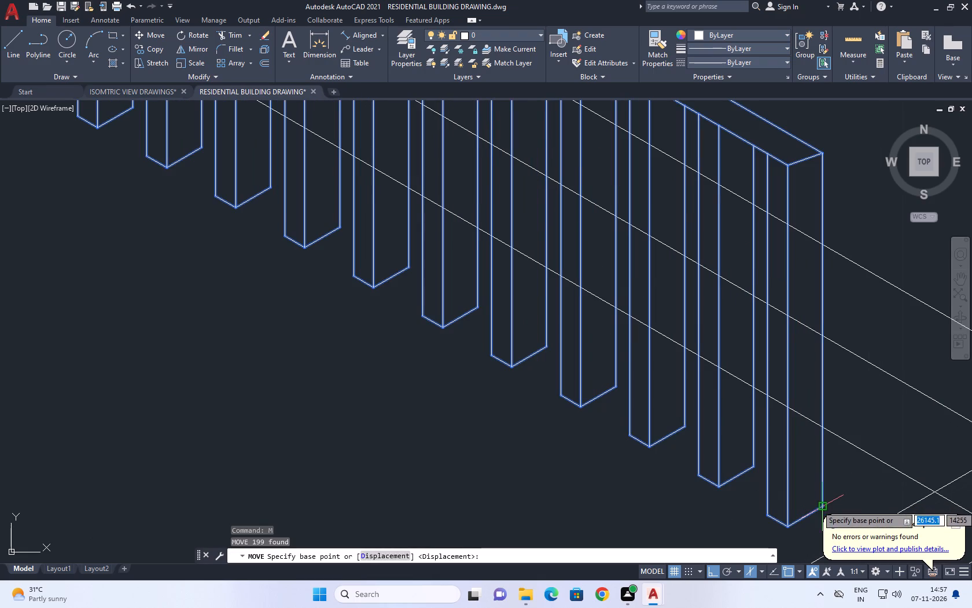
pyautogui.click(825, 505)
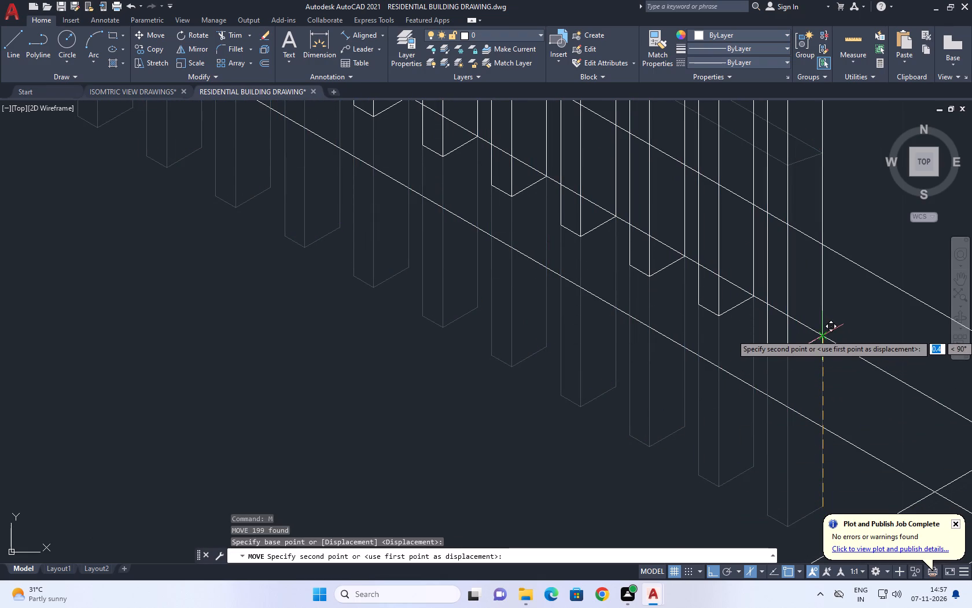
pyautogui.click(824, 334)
# Examine how the railing sits on the roof slab edge and how the adjoining roof edge lines meet at the back corner.
pyautogui.scroll(-3, 792, 347)
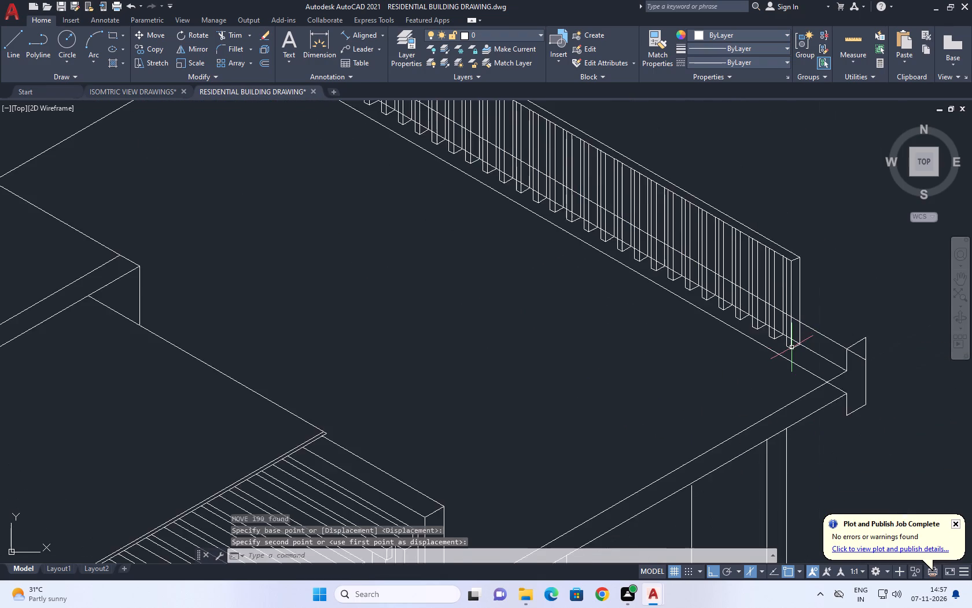
pyautogui.scroll(-1, 791, 348)
pyautogui.moveTo(732, 305); pyautogui.dragTo(754, 380, button='middle')
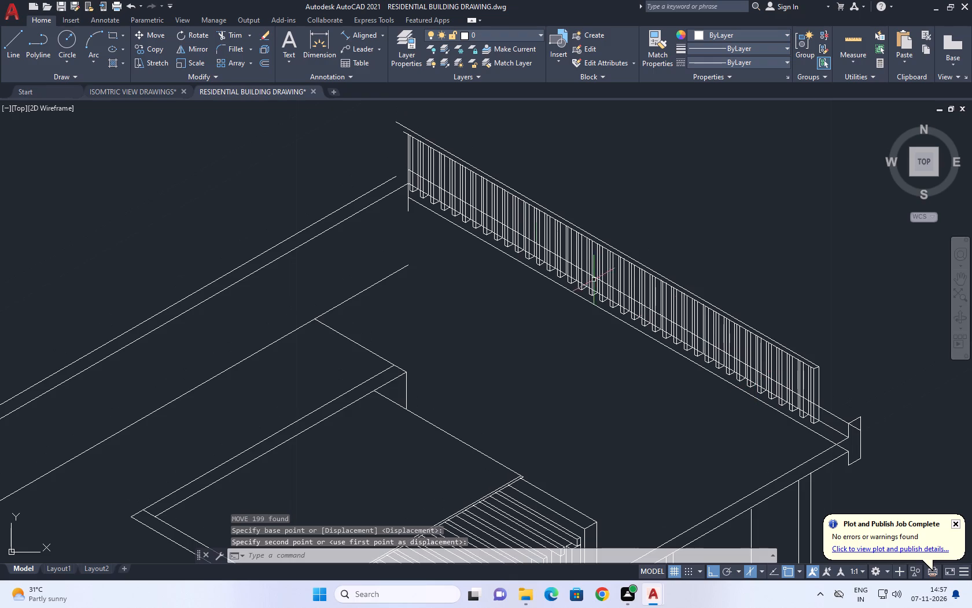
pyautogui.moveTo(384, 224); pyautogui.dragTo(438, 268, button='middle')
pyautogui.moveTo(532, 271); pyautogui.dragTo(525, 283, button='middle')
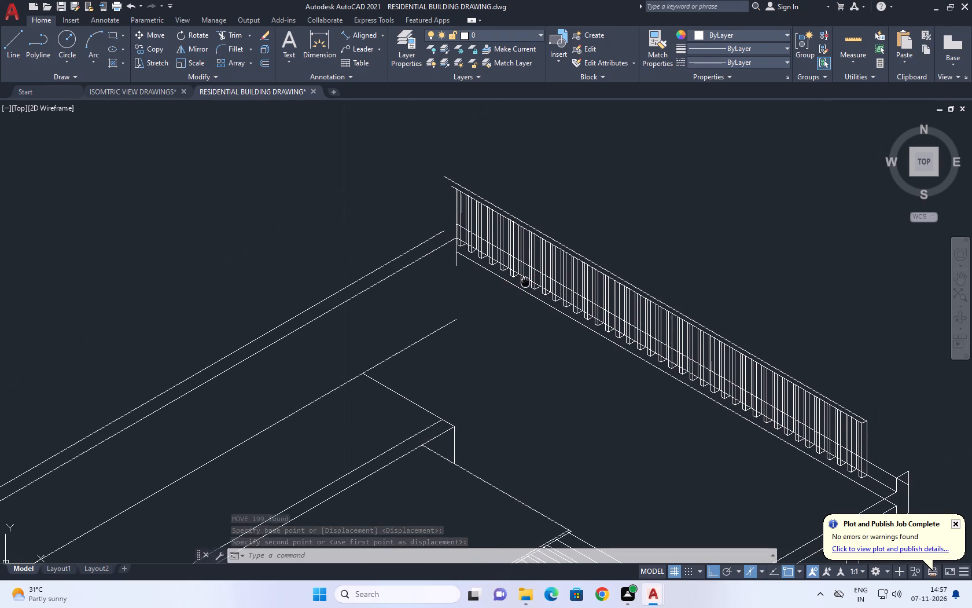
pyautogui.moveTo(525, 283); pyautogui.dragTo(521, 283, button='middle')
pyautogui.scroll(2, 404, 199)
pyautogui.moveTo(507, 200); pyautogui.dragTo(499, 242, button='middle')
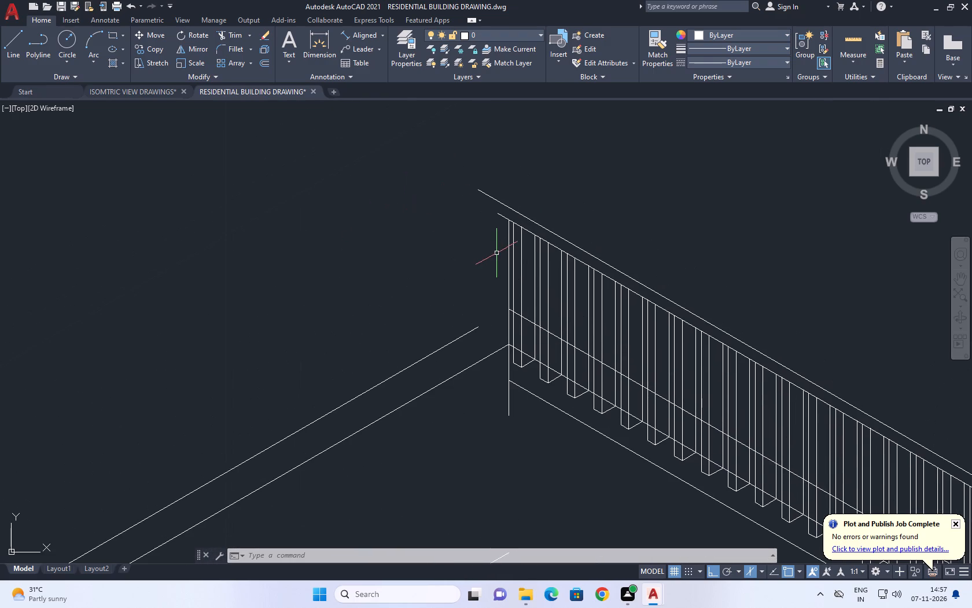
pyautogui.scroll(-2, 459, 300)
pyautogui.moveTo(505, 290); pyautogui.dragTo(458, 191, button='middle')
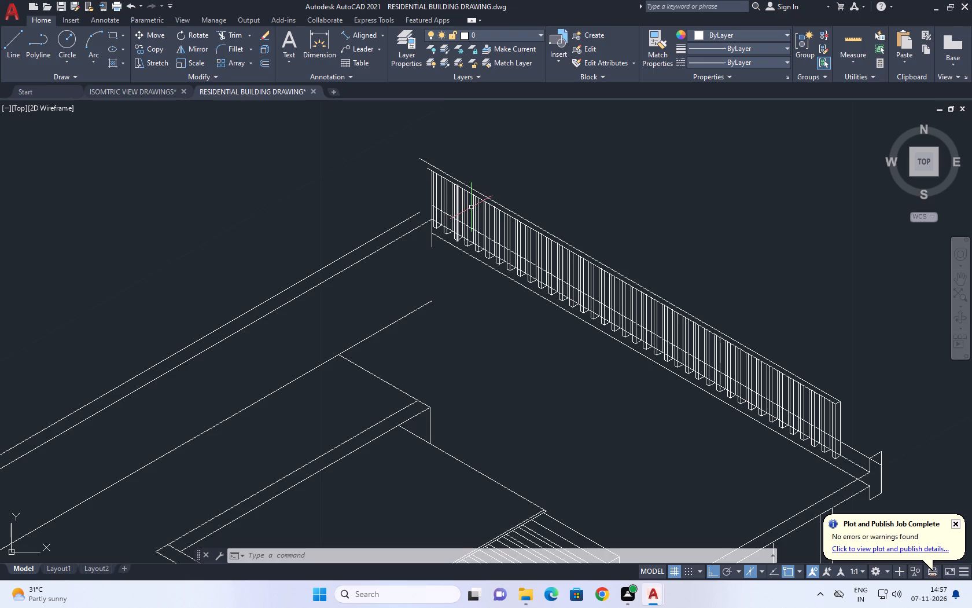
pyautogui.scroll(-1, 483, 221)
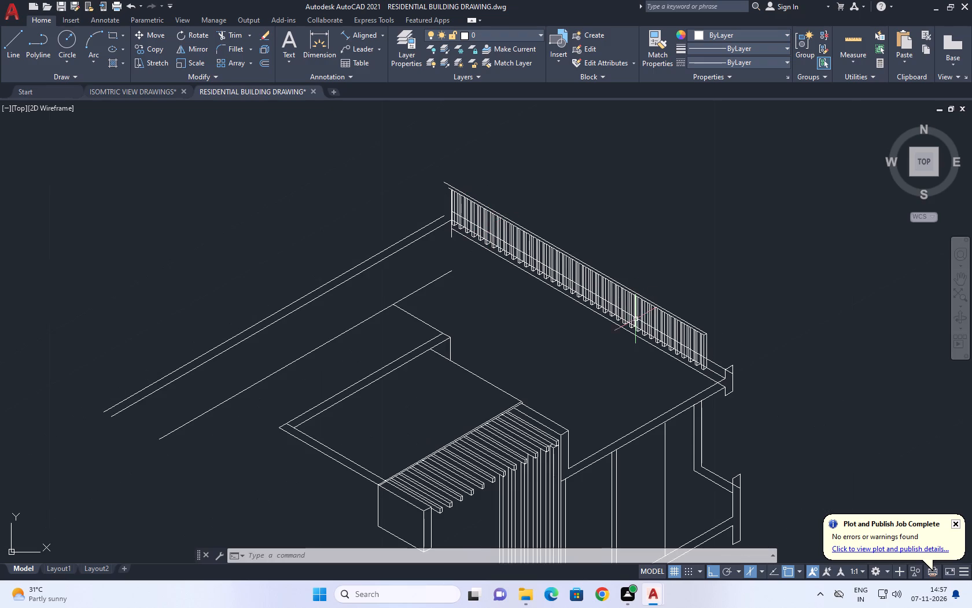
pyautogui.moveTo(413, 287); pyautogui.dragTo(412, 259, button='middle')
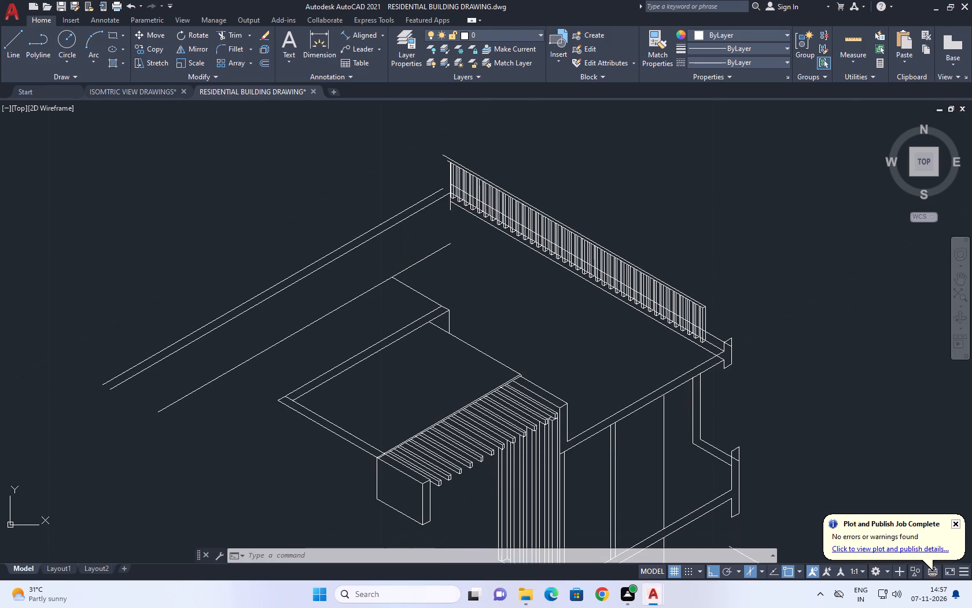
pyautogui.scroll(-1, 408, 292)
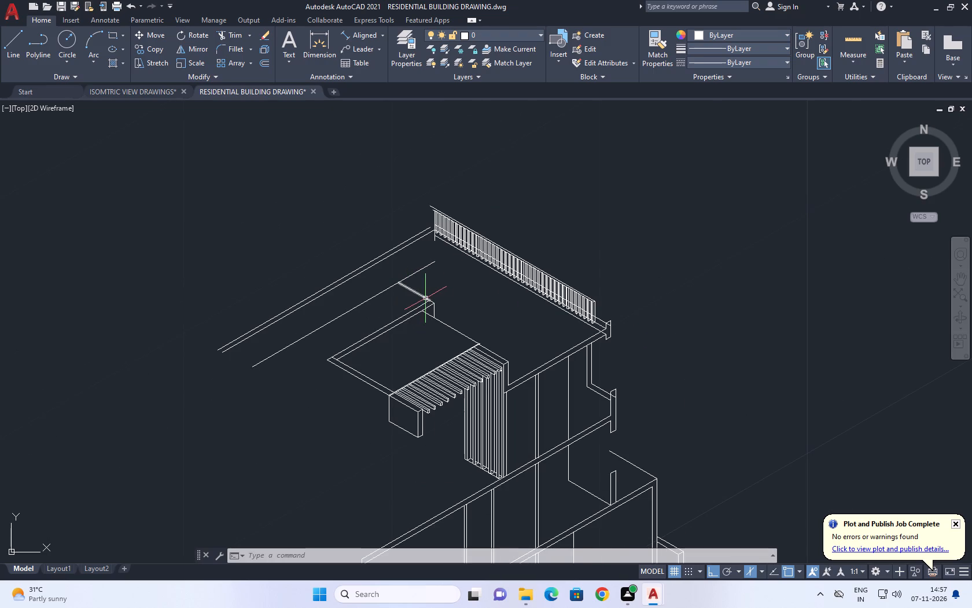
pyautogui.scroll(2, 416, 324)
pyautogui.moveTo(406, 314); pyautogui.dragTo(415, 298, button='middle')
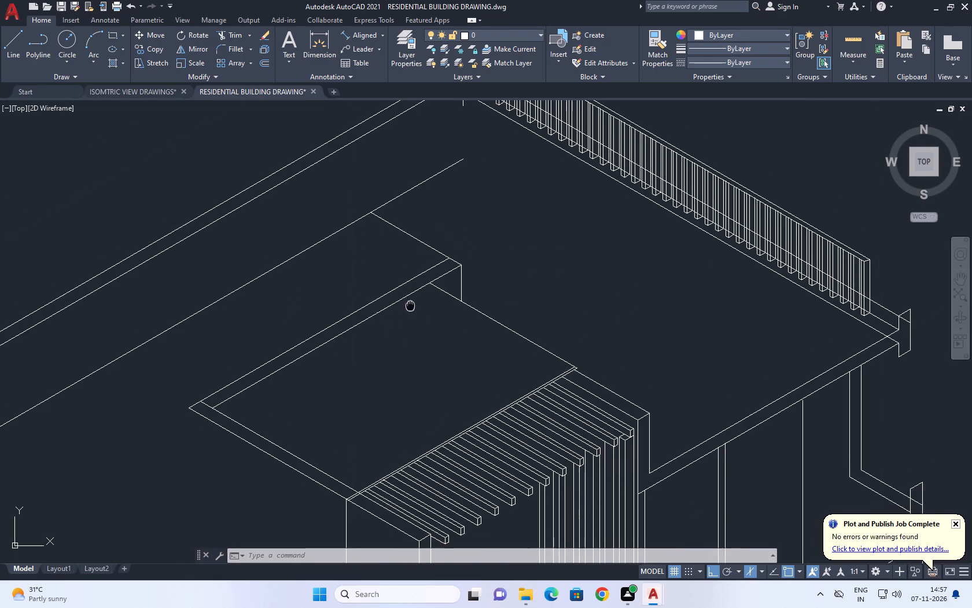
pyautogui.moveTo(415, 298); pyautogui.dragTo(424, 269, button='middle')
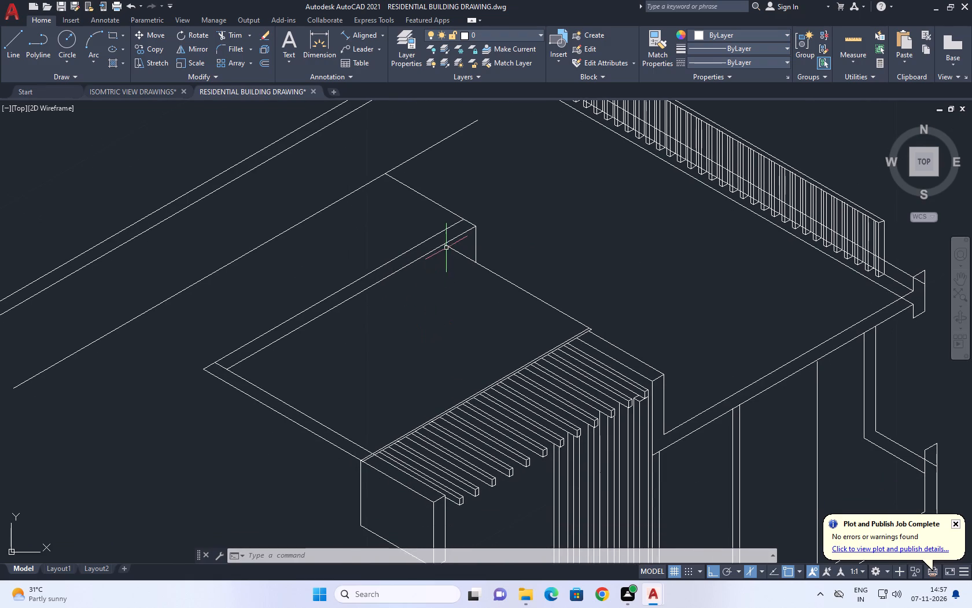
pyautogui.moveTo(446, 248); pyautogui.dragTo(412, 177, button='middle')
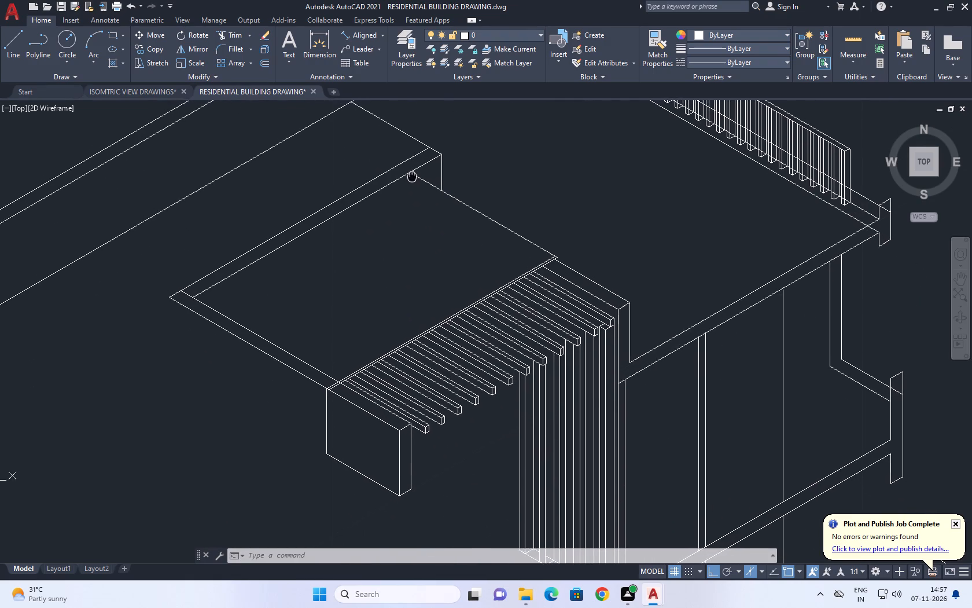
pyautogui.moveTo(412, 177); pyautogui.dragTo(417, 360, button='middle')
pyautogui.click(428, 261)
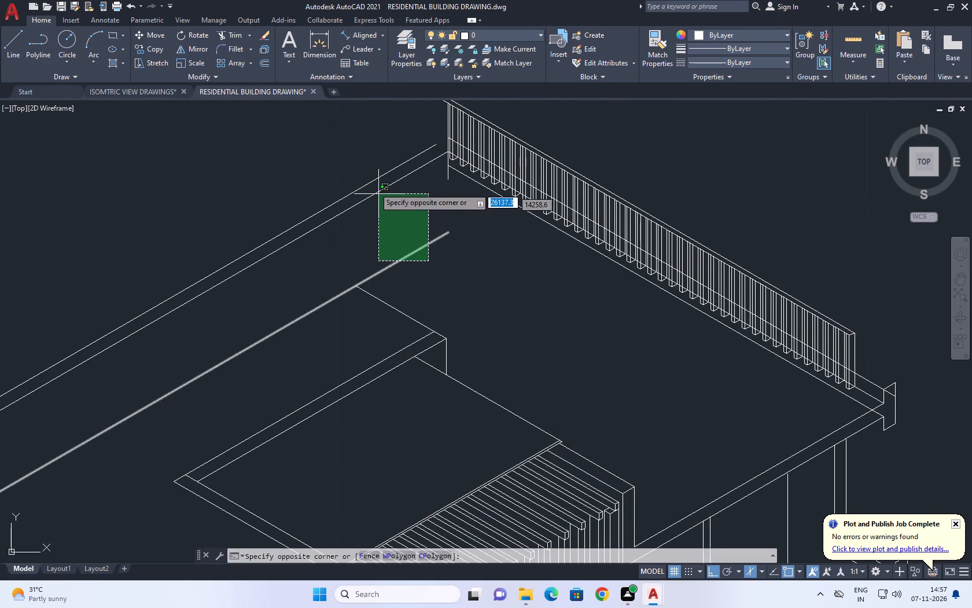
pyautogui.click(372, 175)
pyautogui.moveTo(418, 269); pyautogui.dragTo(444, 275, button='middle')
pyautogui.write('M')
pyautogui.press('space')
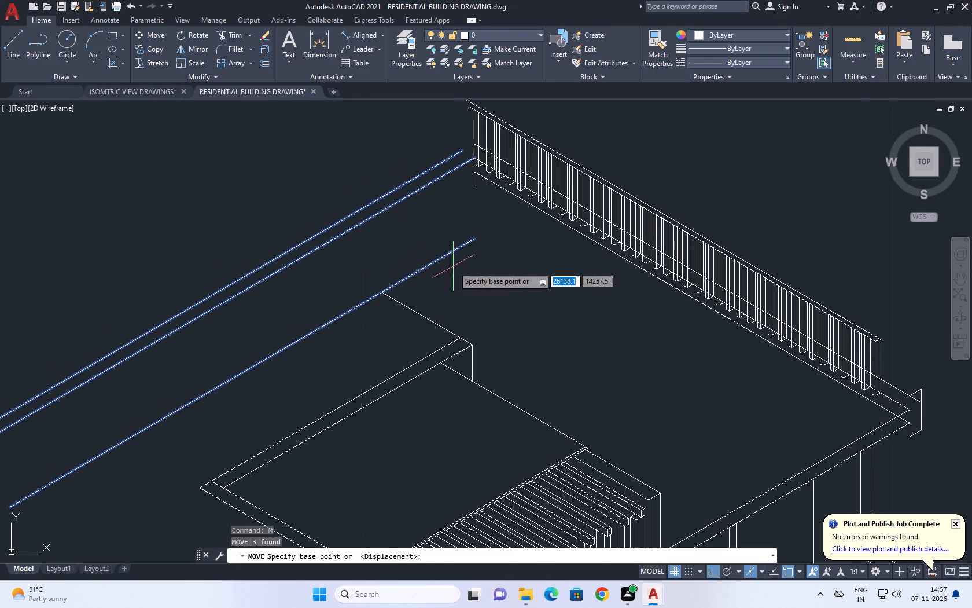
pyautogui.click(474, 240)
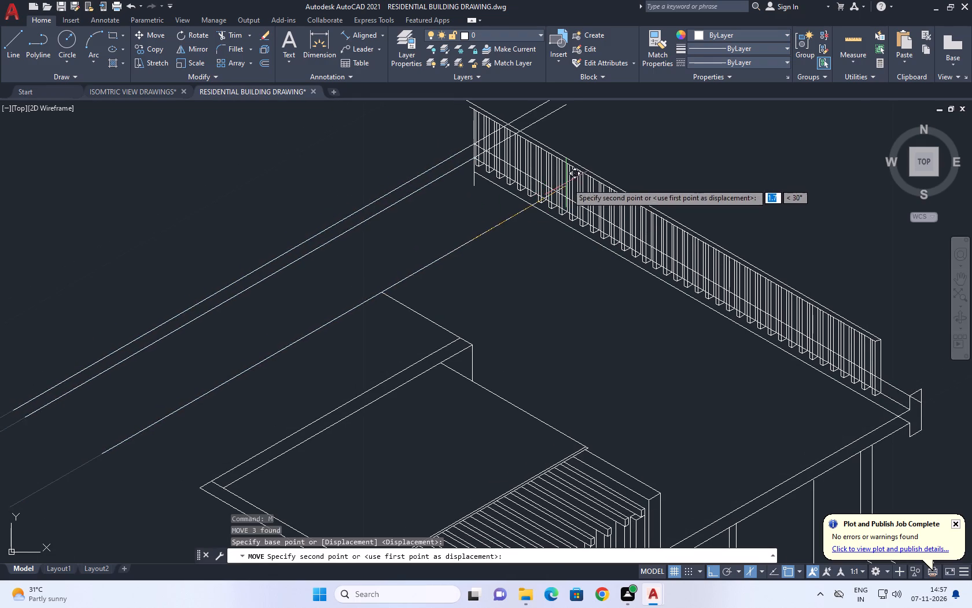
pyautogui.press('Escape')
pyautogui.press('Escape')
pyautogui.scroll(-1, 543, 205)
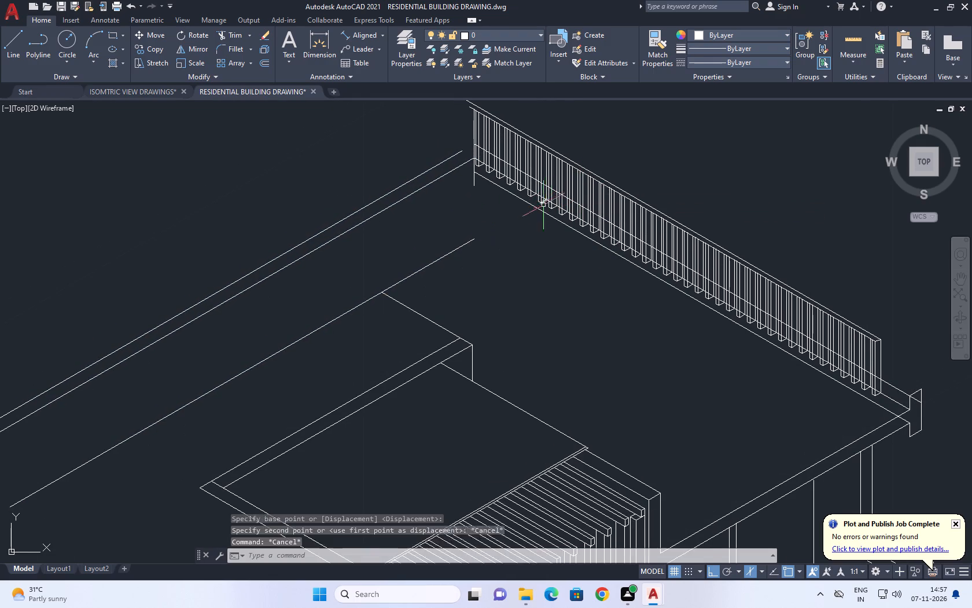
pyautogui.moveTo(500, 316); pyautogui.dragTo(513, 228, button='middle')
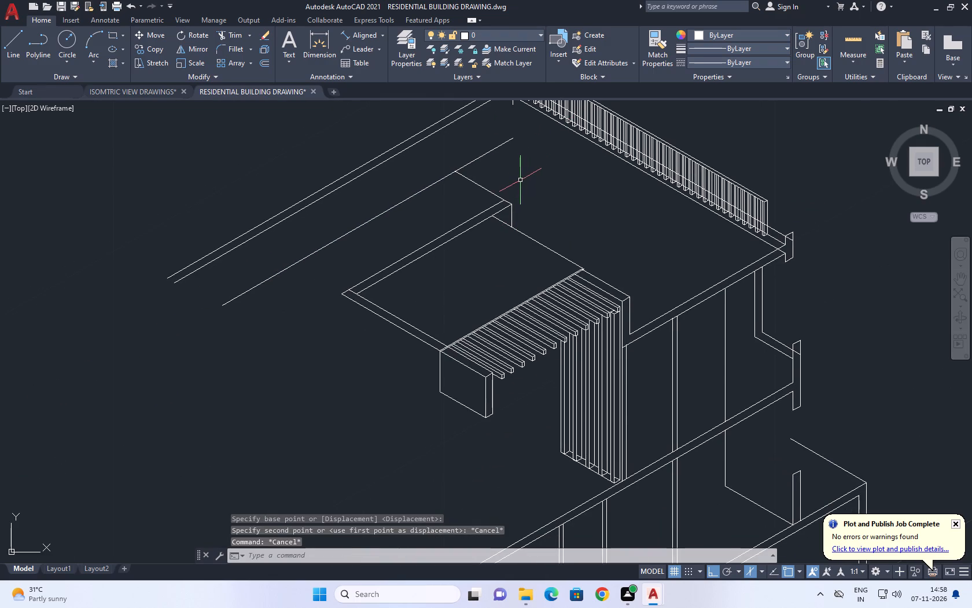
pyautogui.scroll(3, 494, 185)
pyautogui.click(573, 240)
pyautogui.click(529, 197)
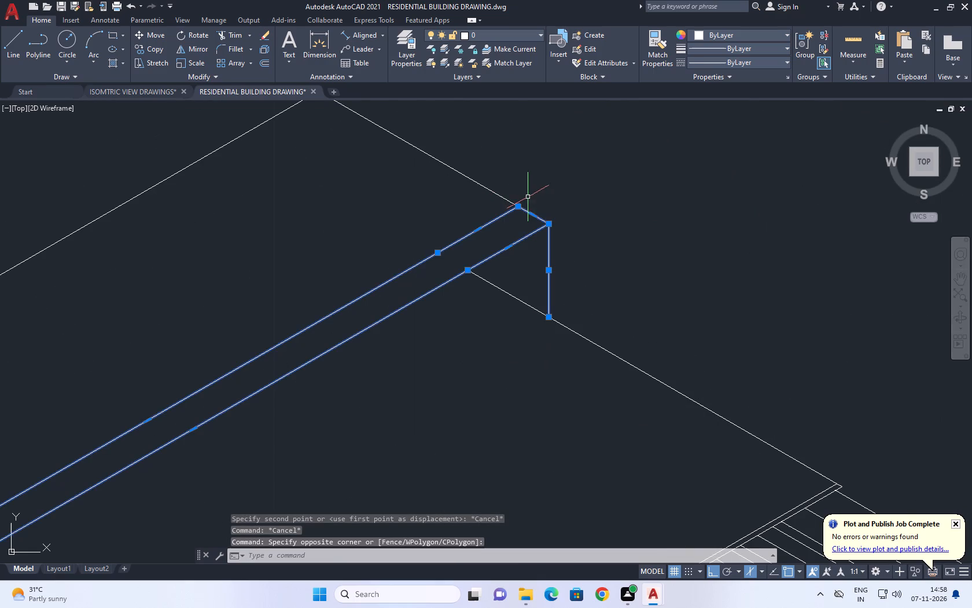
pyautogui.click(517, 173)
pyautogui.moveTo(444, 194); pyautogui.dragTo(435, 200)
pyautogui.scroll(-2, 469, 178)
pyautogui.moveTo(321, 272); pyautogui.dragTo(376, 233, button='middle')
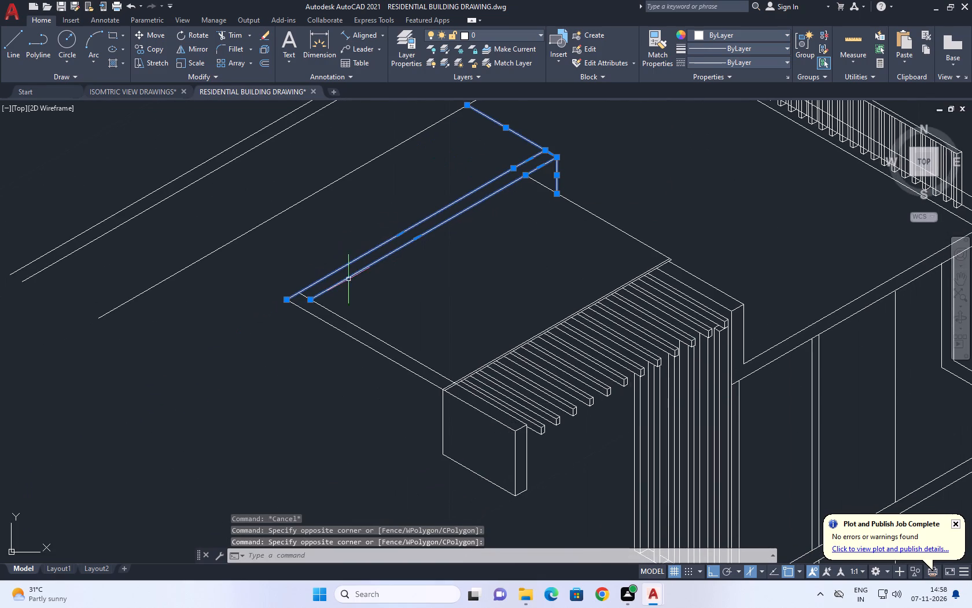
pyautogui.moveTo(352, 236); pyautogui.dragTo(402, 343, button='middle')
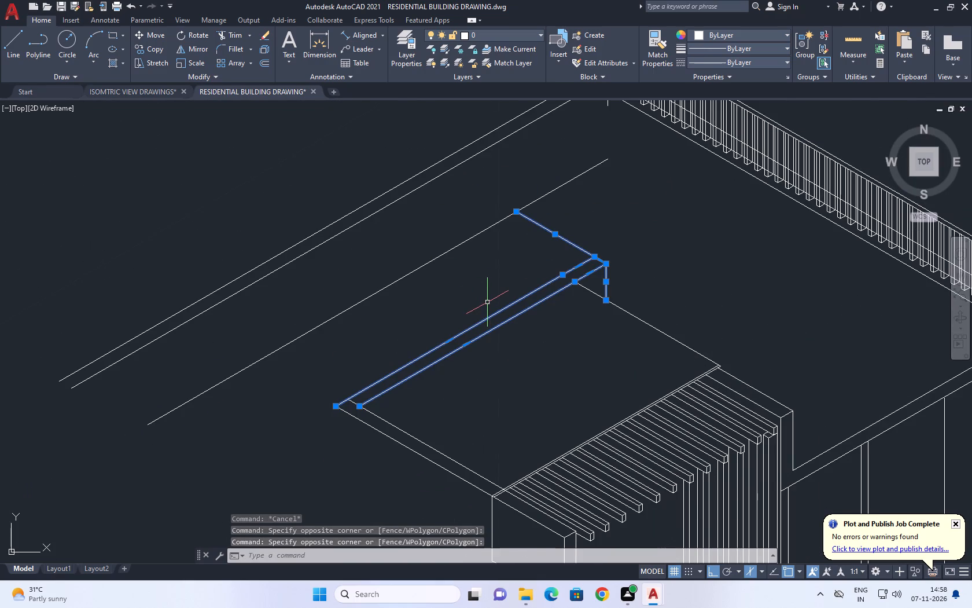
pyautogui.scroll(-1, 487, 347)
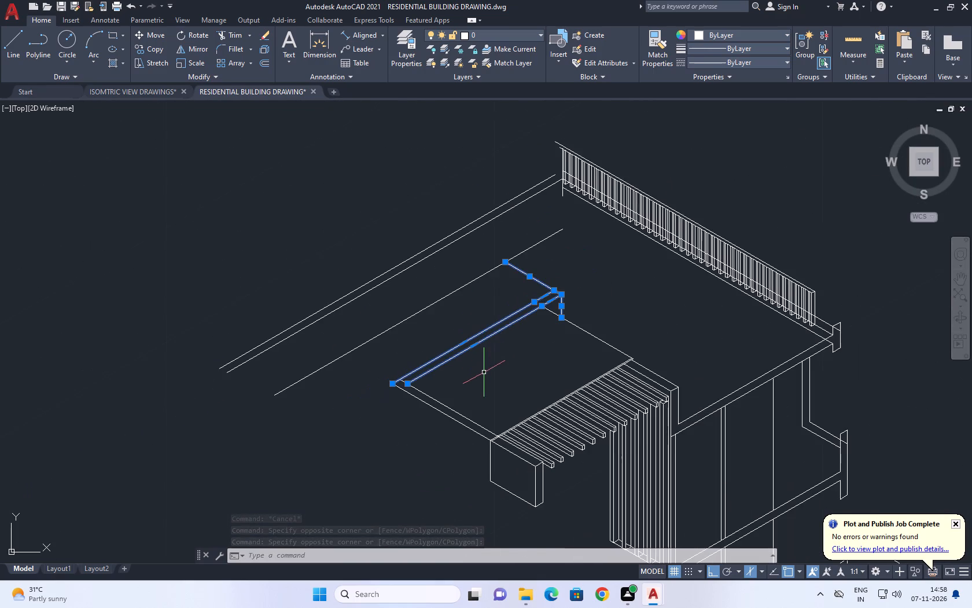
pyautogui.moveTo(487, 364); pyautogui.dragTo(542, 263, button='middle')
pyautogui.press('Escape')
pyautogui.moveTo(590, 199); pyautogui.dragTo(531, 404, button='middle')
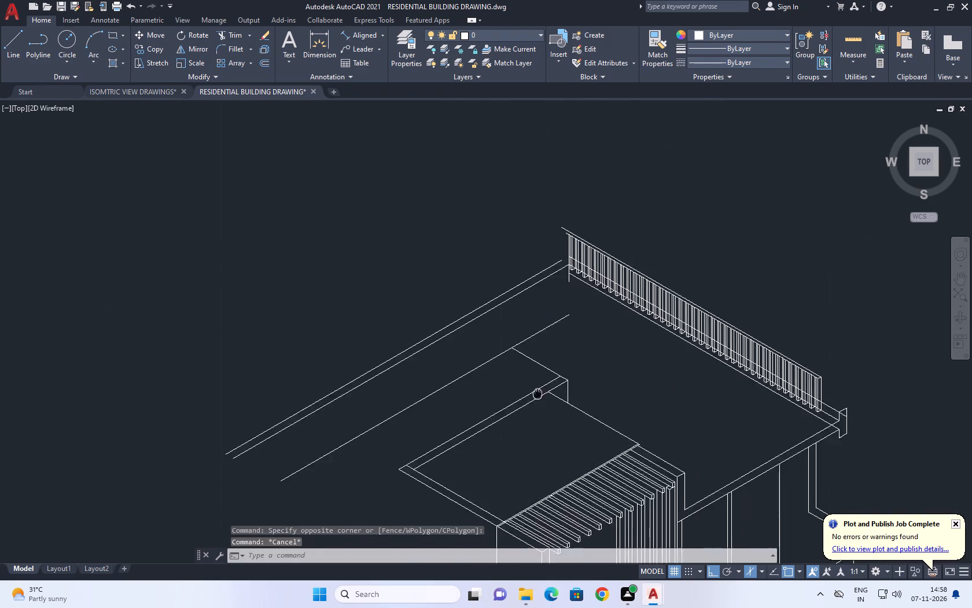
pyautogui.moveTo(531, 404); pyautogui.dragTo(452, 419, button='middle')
# Undo the recent move and trim edits back to before the roof edge lines and railing were lowered.
pyautogui.hotkey('ctrl', 'z')
pyautogui.hotkey('ctrl', 'z')
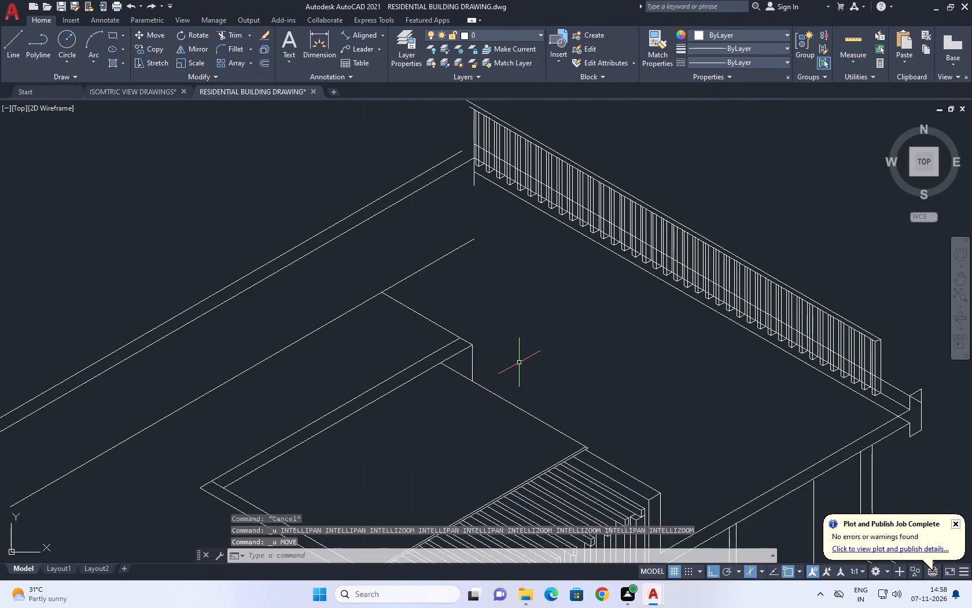
pyautogui.hotkey('ctrl', 'z')
pyautogui.hotkey('ctrl', 'z')
pyautogui.hotkey('ctrl', 'z')
pyautogui.hotkey('ctrl', 'z')
pyautogui.hotkey('ctrl', 'z')
pyautogui.hotkey('ctrl', 'z')
pyautogui.hotkey('ctrl', 'z')
pyautogui.hotkey('ctrl', 'z')
pyautogui.press('z')
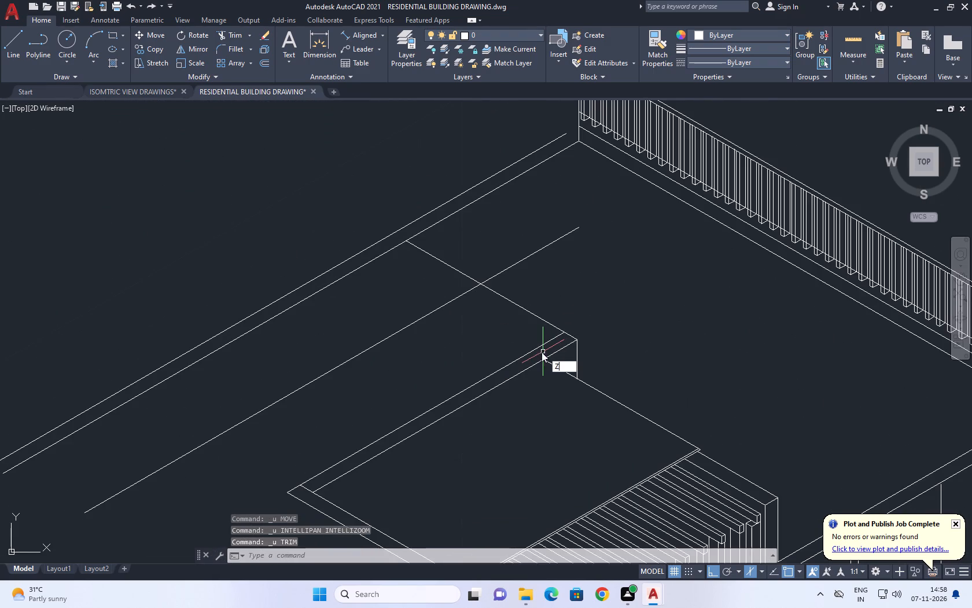
pyautogui.press('z')
pyautogui.press('z')
pyautogui.hotkey('ctrl', 'z')
pyautogui.hotkey('ctrl', 'z')
pyautogui.press('Escape')
pyautogui.hotkey('ctrl', 'z')
pyautogui.hotkey('ctrl', 'z')
pyautogui.hotkey('ctrl', 'z')
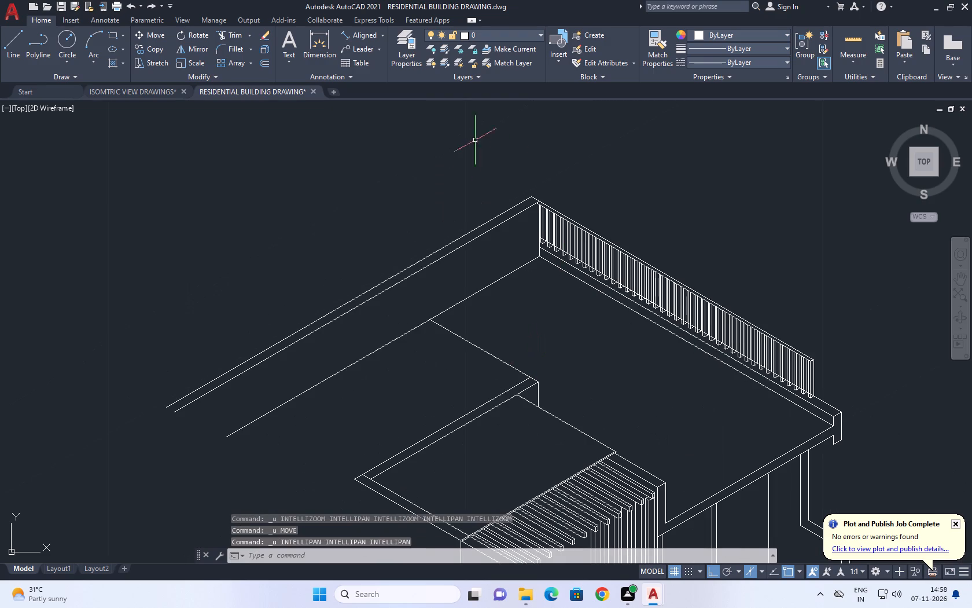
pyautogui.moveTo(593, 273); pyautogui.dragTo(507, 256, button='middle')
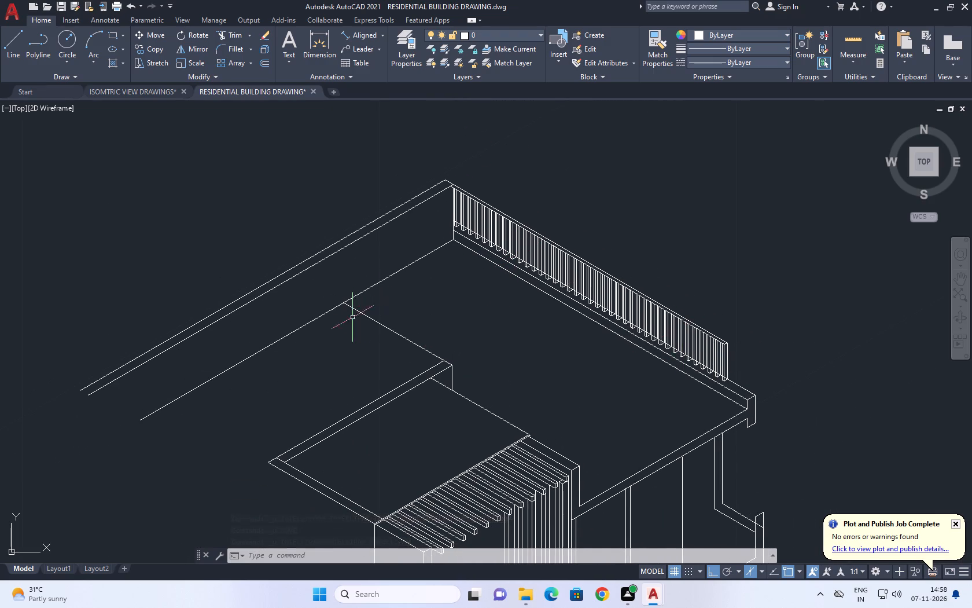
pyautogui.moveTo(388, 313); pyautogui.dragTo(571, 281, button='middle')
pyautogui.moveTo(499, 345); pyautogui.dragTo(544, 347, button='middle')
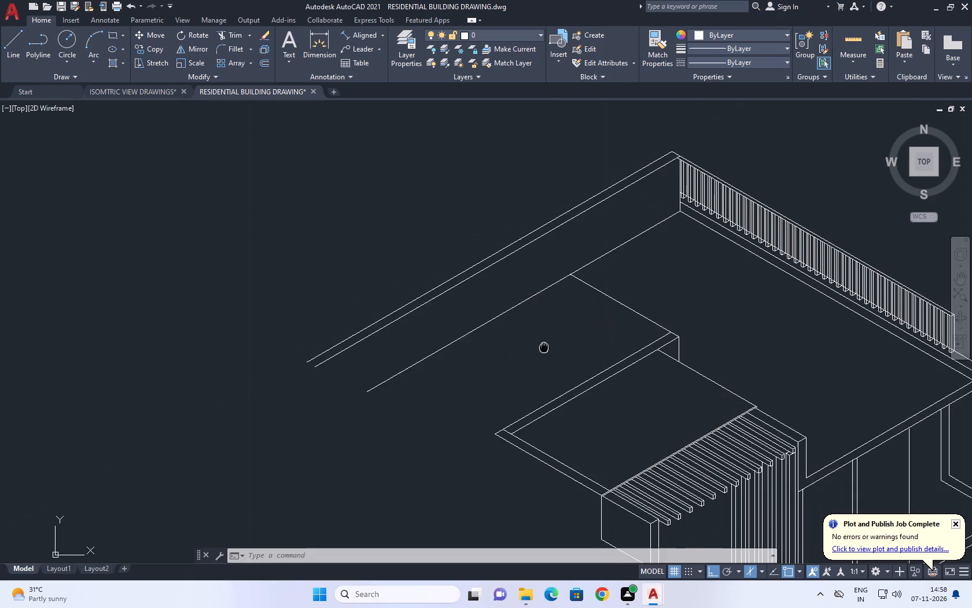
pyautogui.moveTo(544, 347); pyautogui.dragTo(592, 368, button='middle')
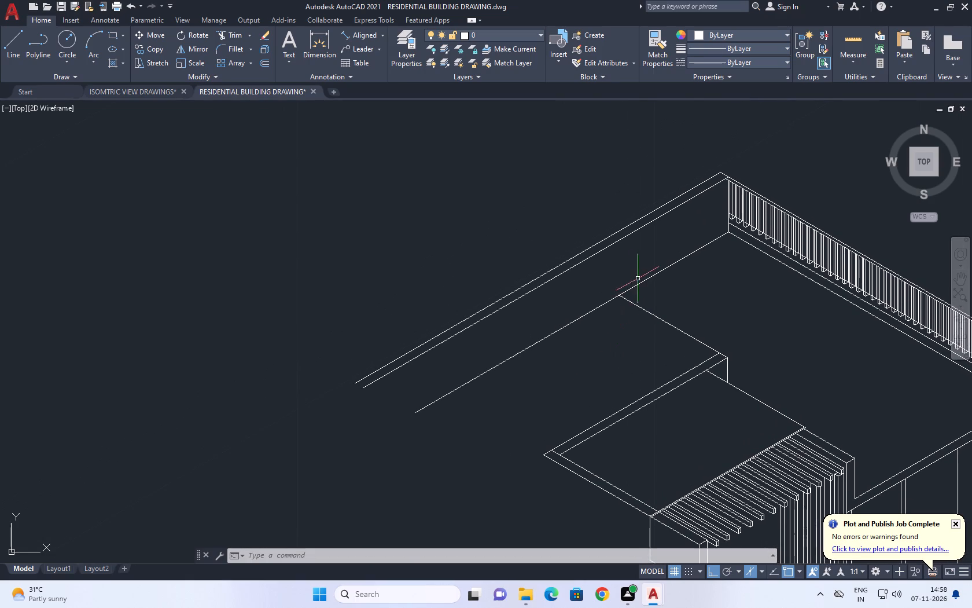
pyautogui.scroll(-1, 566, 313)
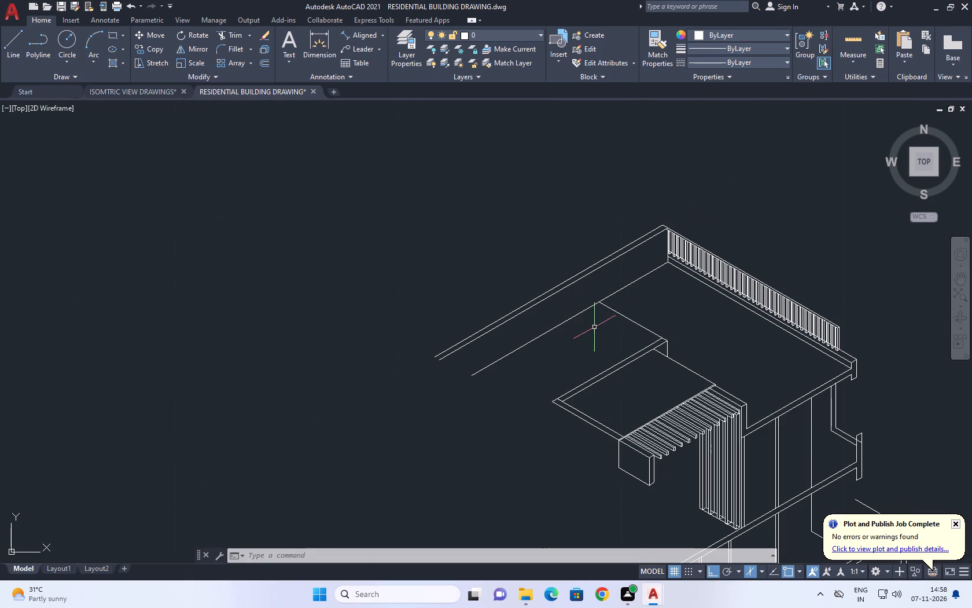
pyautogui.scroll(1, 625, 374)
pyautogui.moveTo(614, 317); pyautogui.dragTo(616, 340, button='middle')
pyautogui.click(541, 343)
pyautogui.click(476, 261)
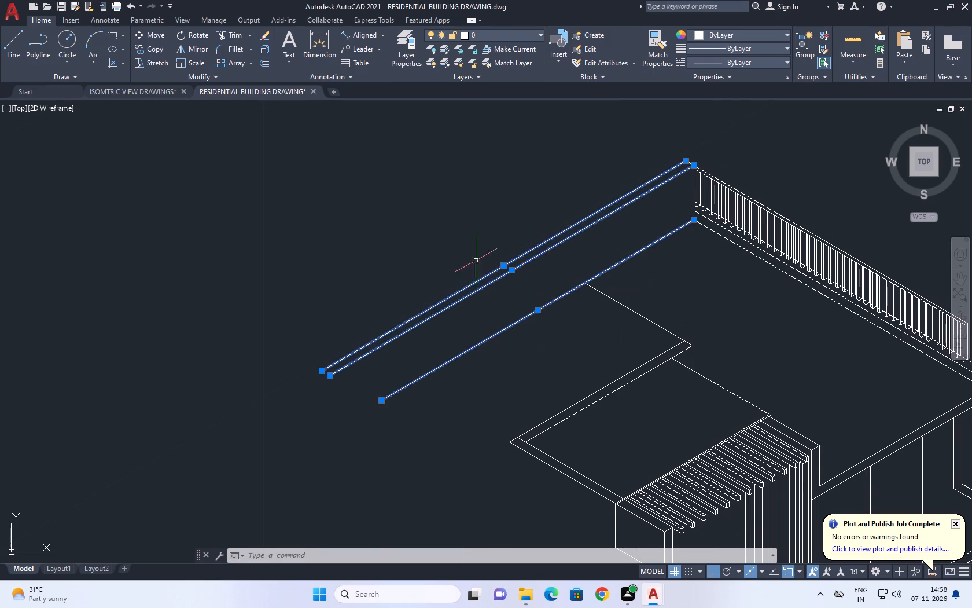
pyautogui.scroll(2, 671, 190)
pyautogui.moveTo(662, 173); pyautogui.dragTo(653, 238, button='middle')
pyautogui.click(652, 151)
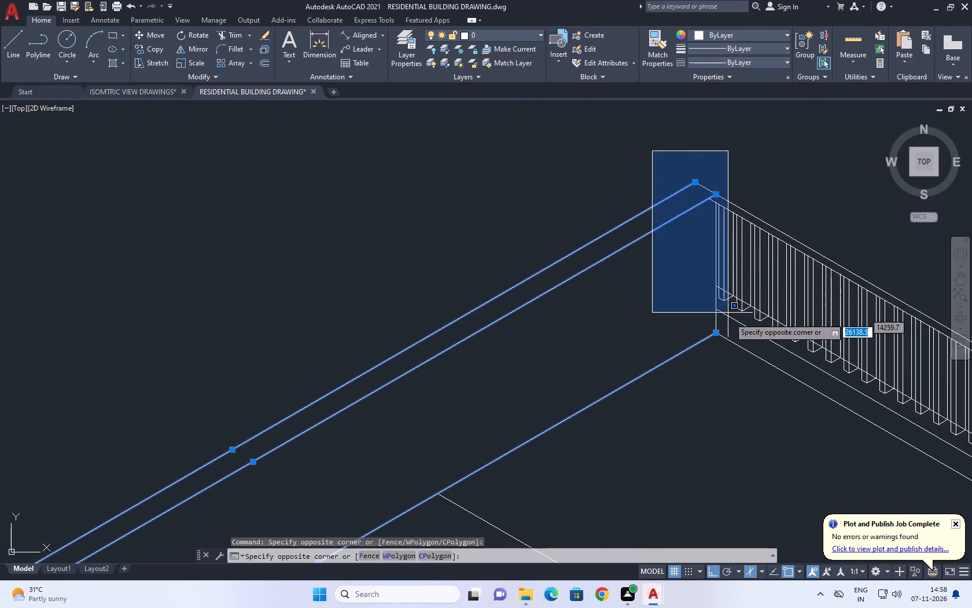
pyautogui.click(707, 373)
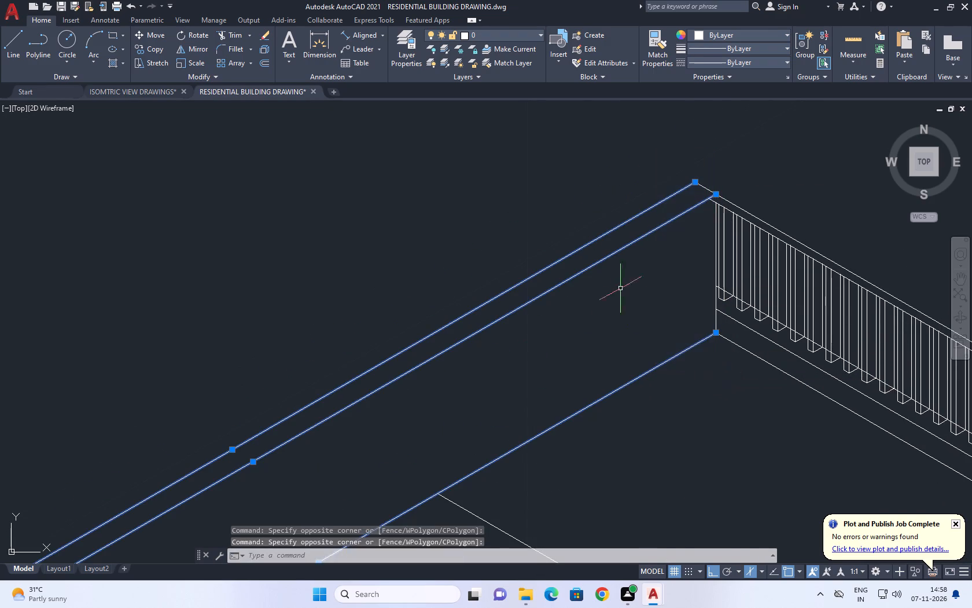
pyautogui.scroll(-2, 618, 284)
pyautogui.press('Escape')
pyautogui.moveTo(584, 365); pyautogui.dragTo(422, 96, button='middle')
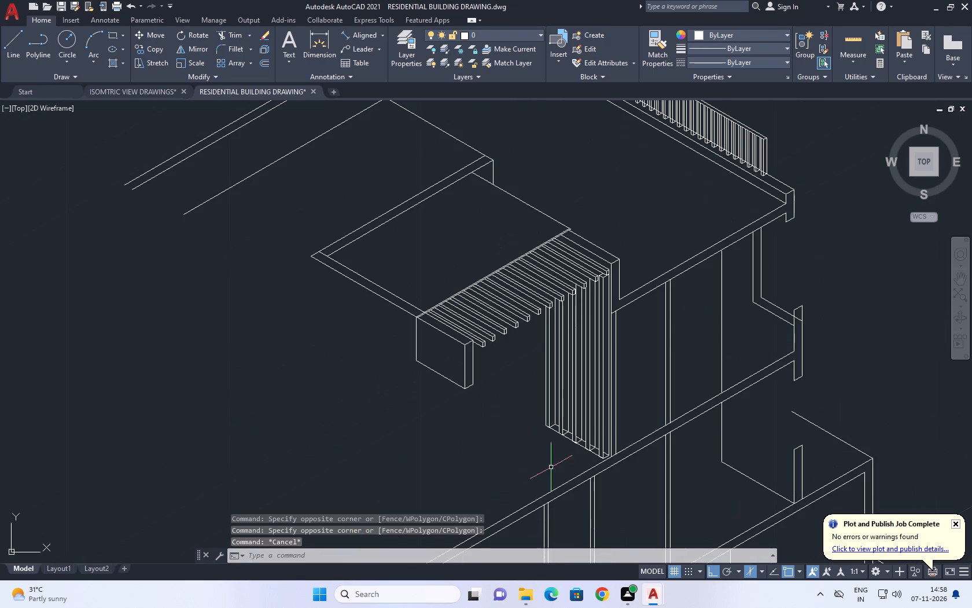
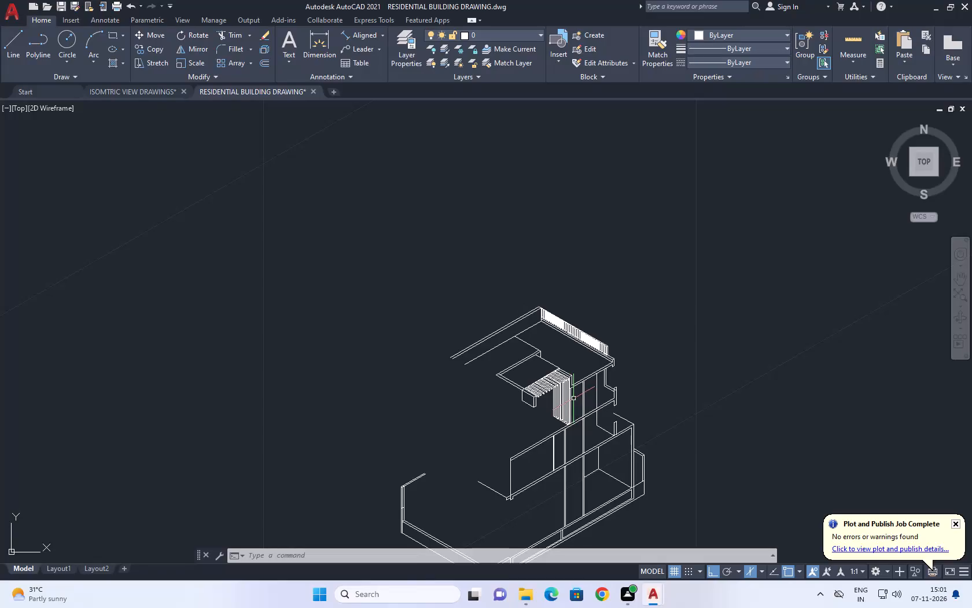
# Draw a line along the isometric axis from the top end of the roof railing diagonally across the roof and past the pergola.
pyautogui.moveTo(441, 413); pyautogui.dragTo(499, 341, button='middle')
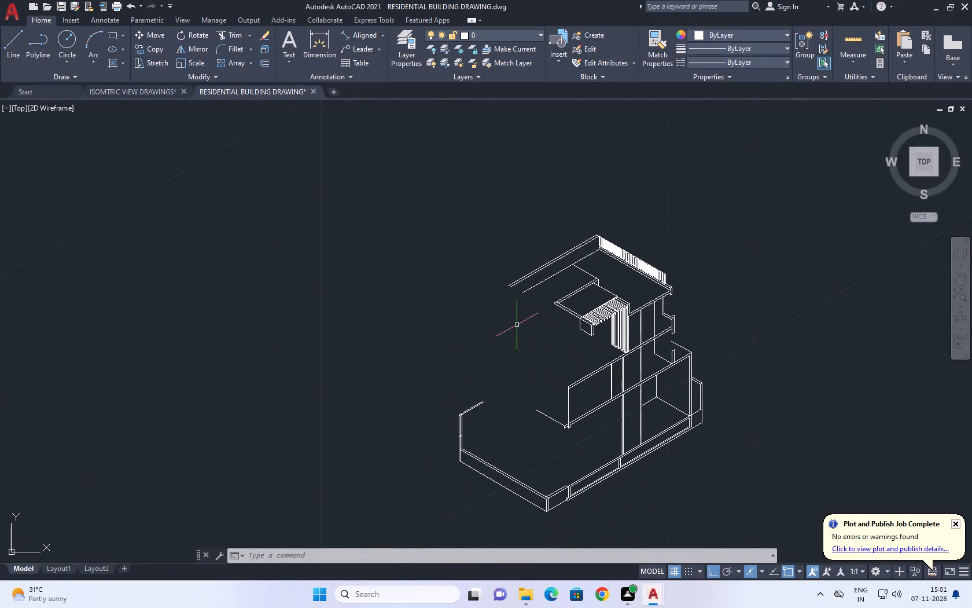
pyautogui.moveTo(615, 352); pyautogui.dragTo(606, 347, button='middle')
pyautogui.moveTo(614, 360); pyautogui.dragTo(594, 351, button='middle')
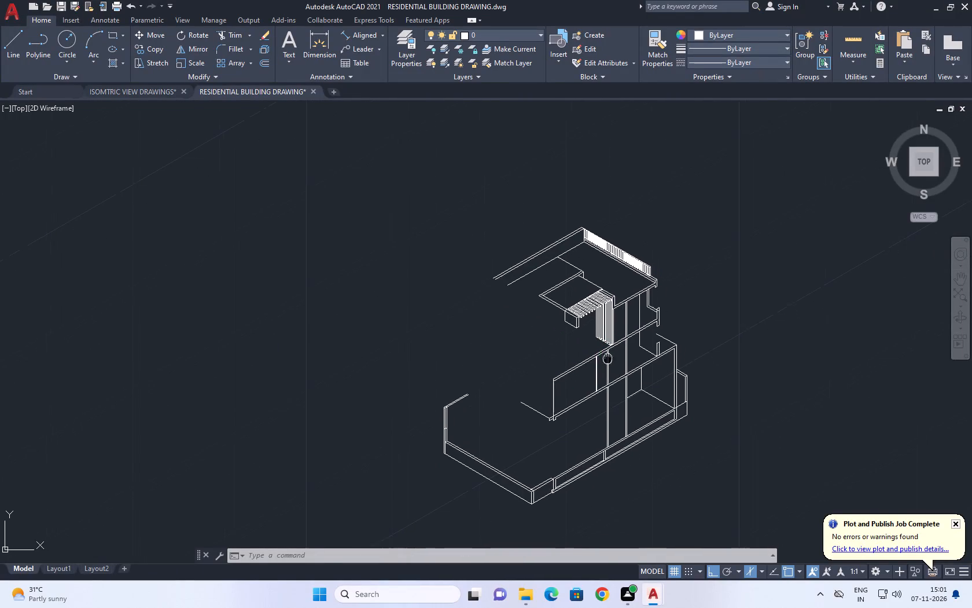
pyautogui.moveTo(625, 383); pyautogui.dragTo(613, 380, button='middle')
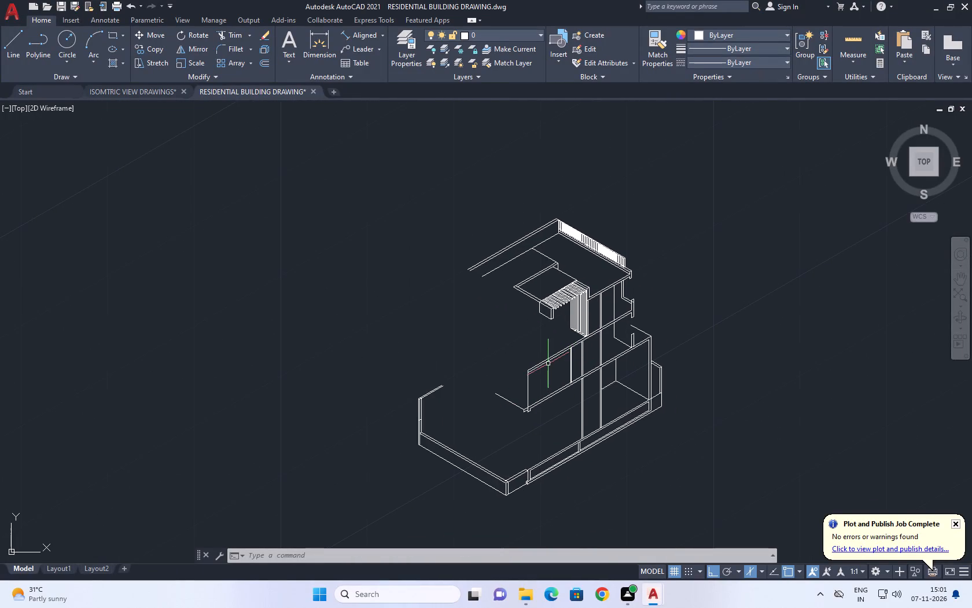
pyautogui.moveTo(655, 335); pyautogui.dragTo(652, 346, button='middle')
pyautogui.scroll(2, 528, 288)
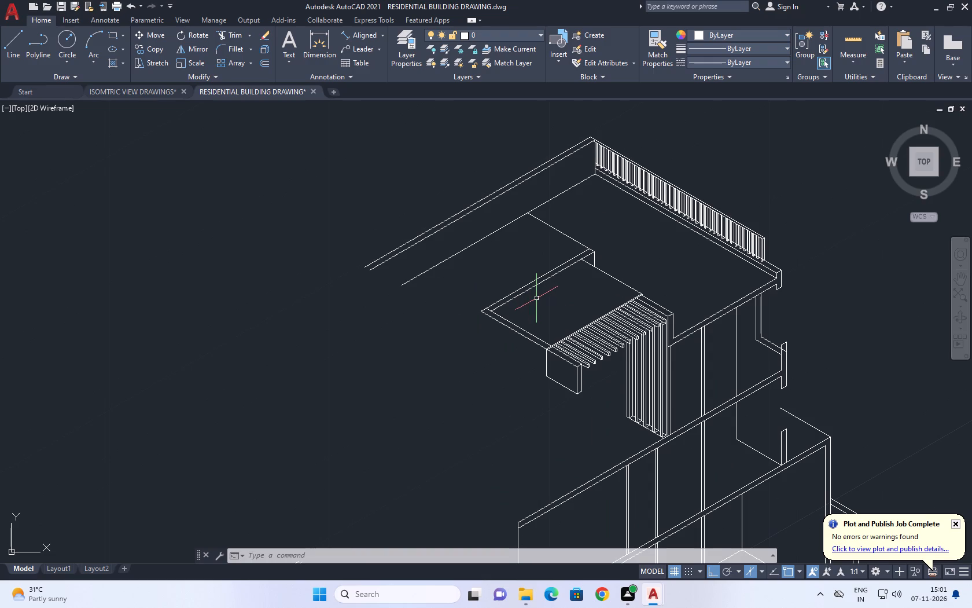
pyautogui.moveTo(726, 313); pyautogui.dragTo(714, 313, button='middle')
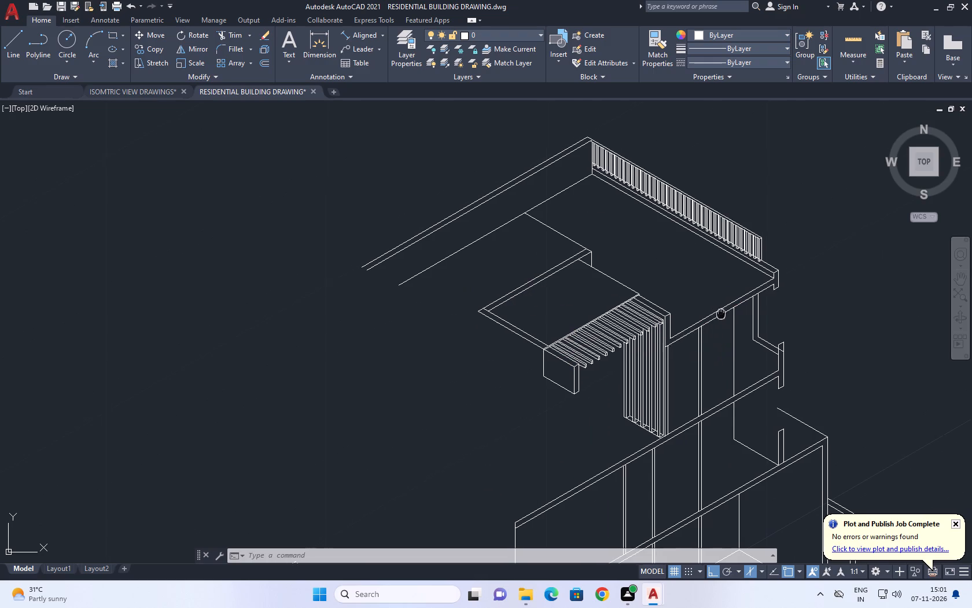
pyautogui.moveTo(714, 313); pyautogui.dragTo(650, 329, button='middle')
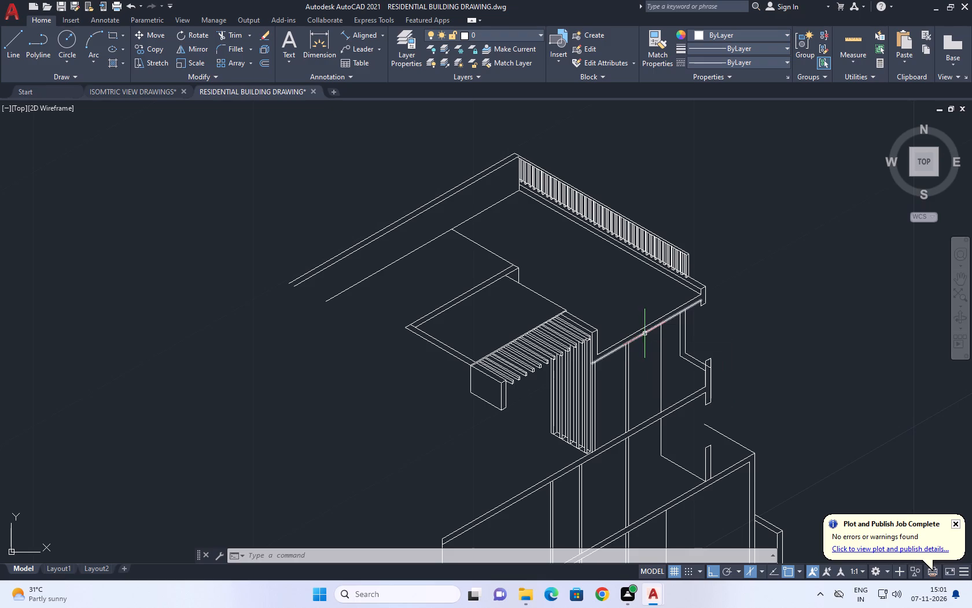
pyautogui.middleClick(588, 372)
pyautogui.press('l')
pyautogui.press('space')
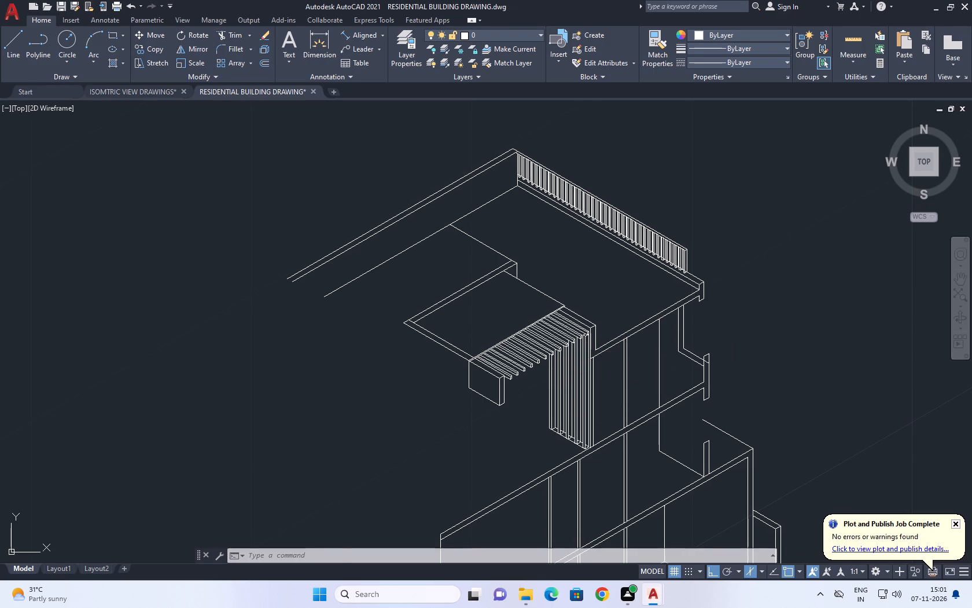
pyautogui.scroll(2, 741, 230)
pyautogui.click(638, 270)
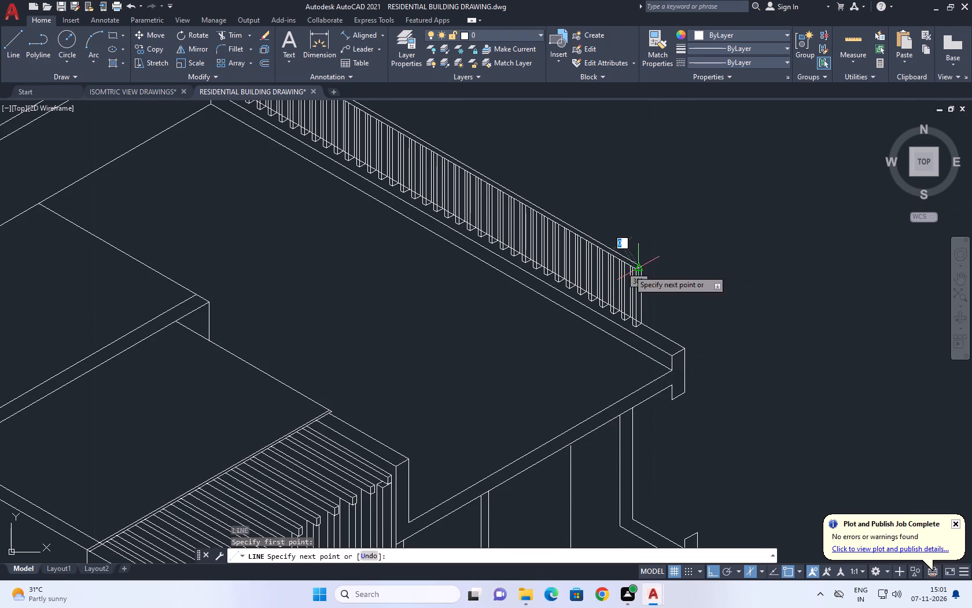
pyautogui.scroll(-2, 474, 350)
pyautogui.click(244, 460)
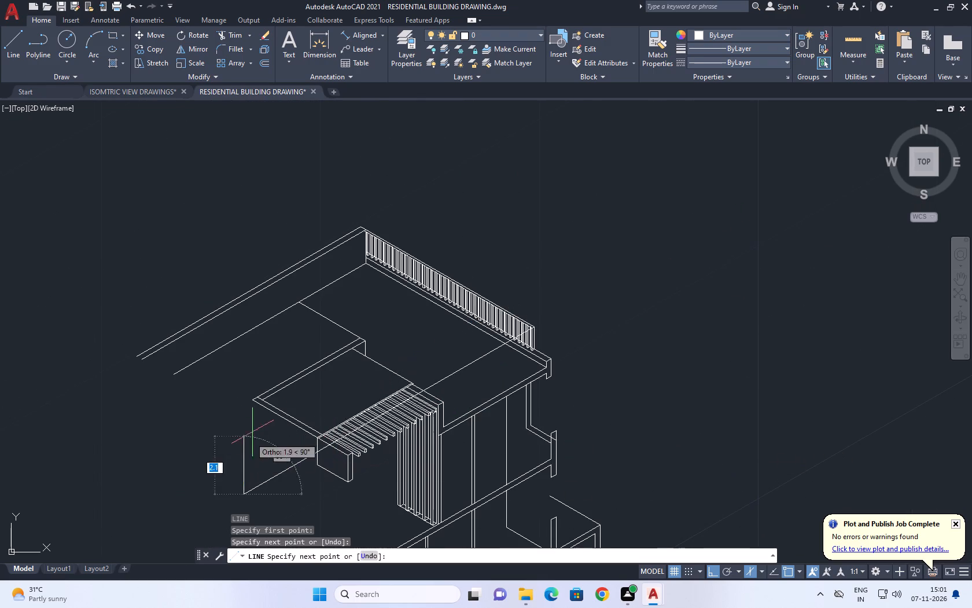
pyautogui.press('space')
# Select the outermost pergola slats, the end fascia box and the two long edge lines where the slats meet the roof.
pyautogui.moveTo(341, 461); pyautogui.dragTo(344, 338, button='middle')
pyautogui.scroll(2, 479, 358)
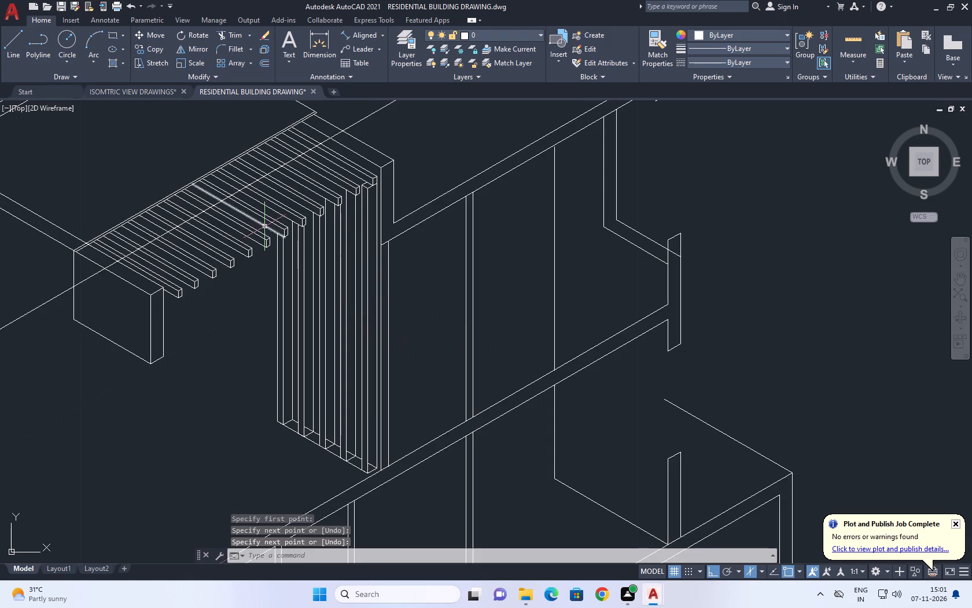
pyautogui.moveTo(268, 225); pyautogui.dragTo(326, 283, button='middle')
pyautogui.click(87, 189)
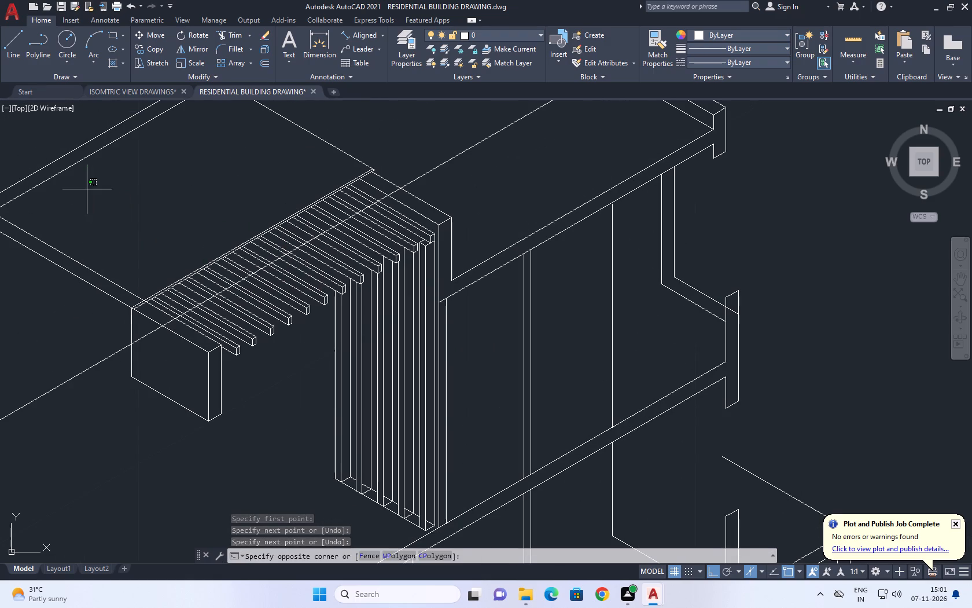
pyautogui.click(317, 467)
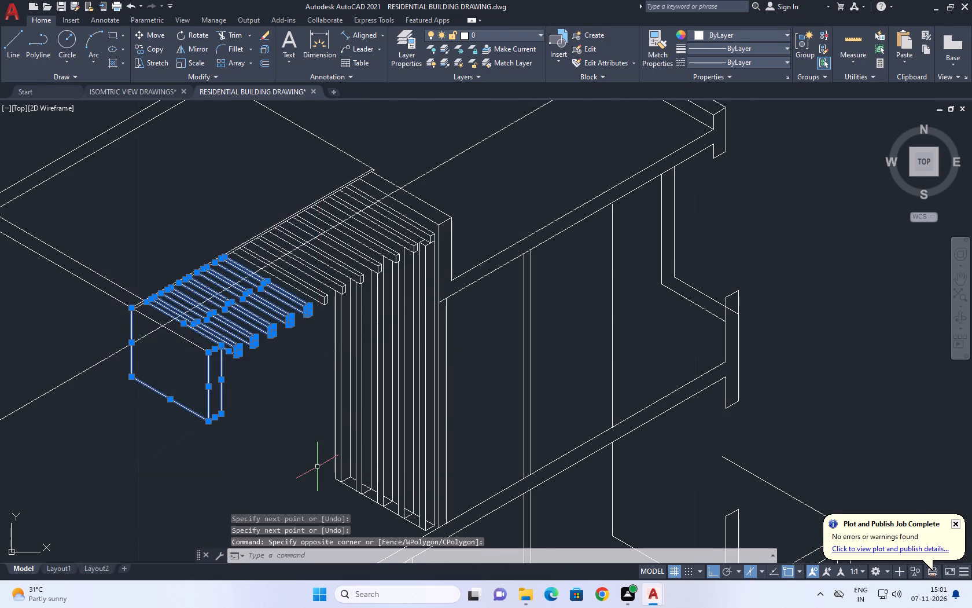
pyautogui.scroll(3, 260, 235)
pyautogui.click(244, 257)
pyautogui.click(226, 233)
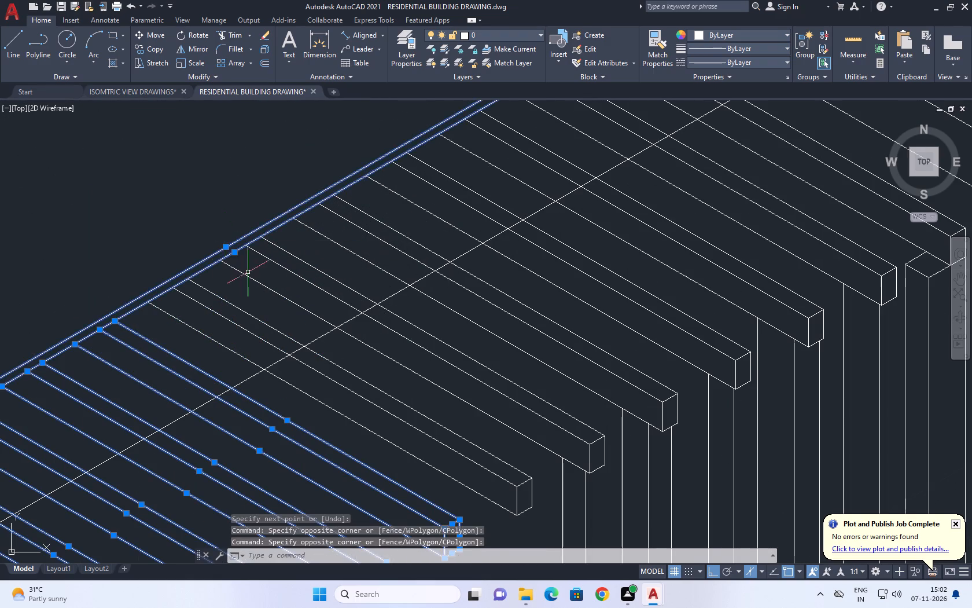
# Add the long edges and end face of the first unselected pergola slat, just before the vertical fins, to the selection.
pyautogui.scroll(1, 252, 278)
pyautogui.scroll(-3, 277, 291)
pyautogui.scroll(2, 352, 391)
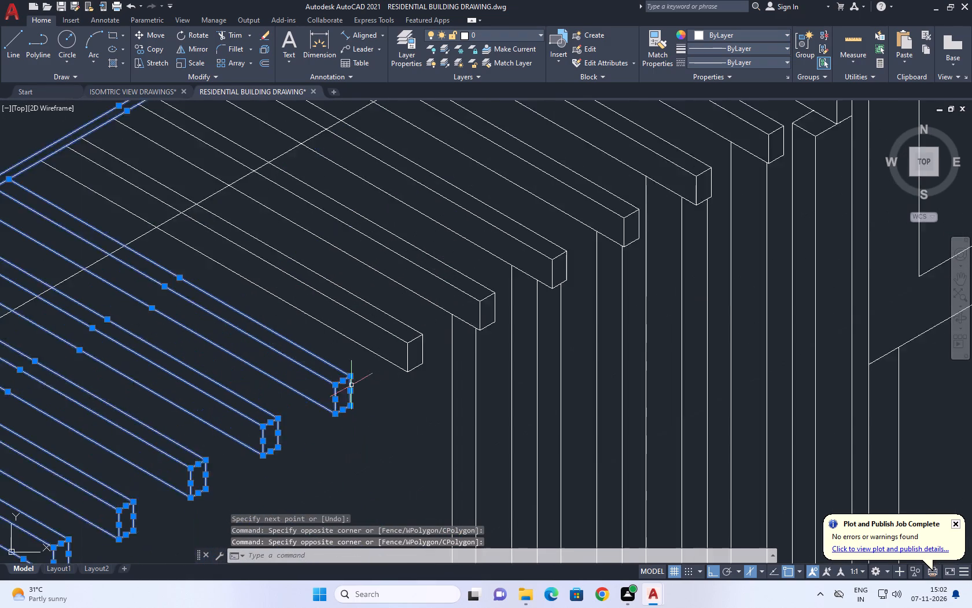
pyautogui.scroll(2, 351, 385)
pyautogui.click(517, 391)
pyautogui.moveTo(447, 228); pyautogui.dragTo(408, 221)
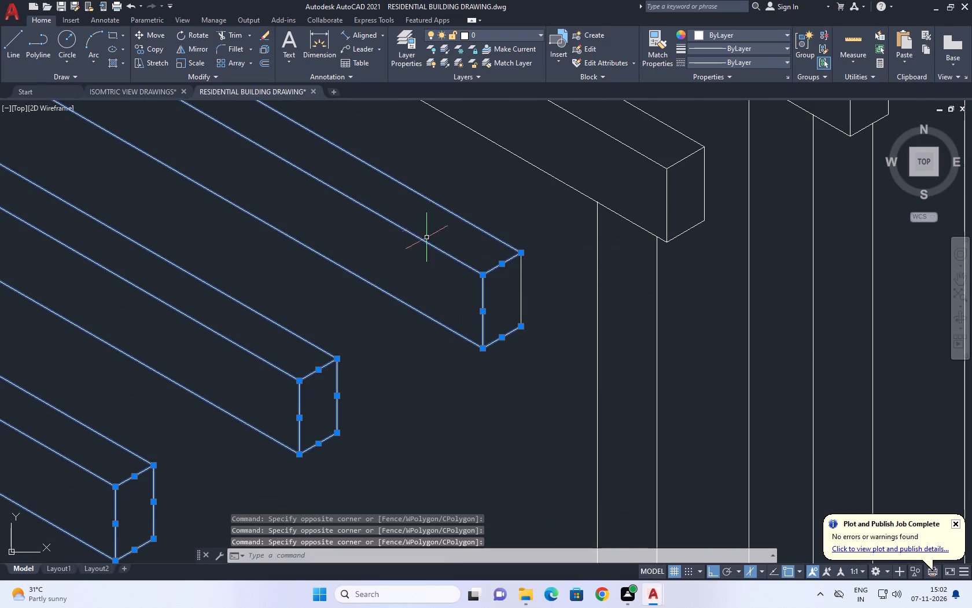
pyautogui.moveTo(544, 353); pyautogui.dragTo(540, 341)
pyautogui.moveTo(469, 247); pyautogui.dragTo(395, 246)
# Add all edges of the next pergola slat towards the wall, including its end face, to the selection.
pyautogui.moveTo(559, 257); pyautogui.dragTo(483, 380, button='middle')
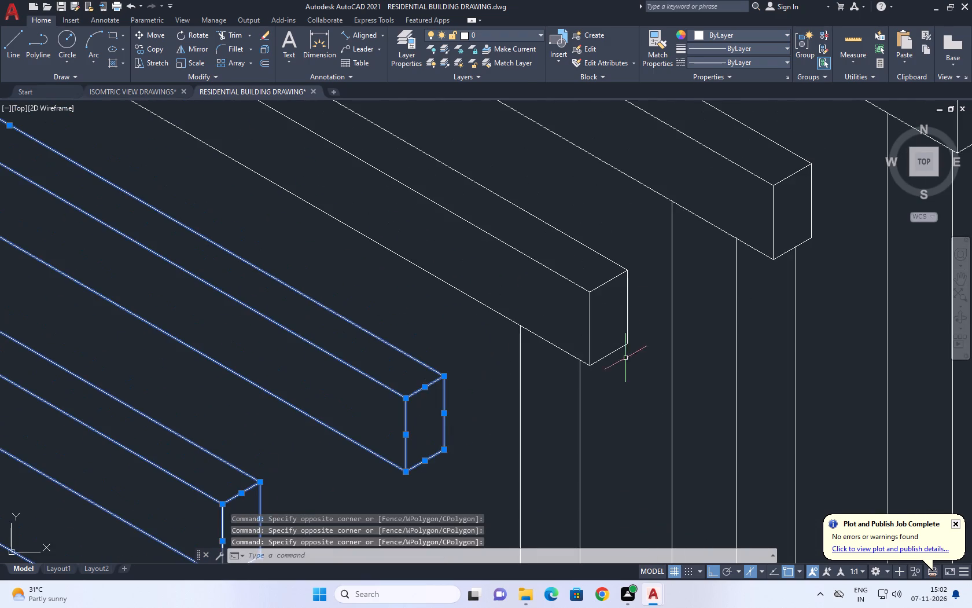
pyautogui.scroll(2, 628, 368)
pyautogui.moveTo(625, 371); pyautogui.dragTo(623, 310)
pyautogui.click(576, 204)
pyautogui.moveTo(587, 212); pyautogui.dragTo(585, 332, button='middle')
pyautogui.click(597, 186)
pyautogui.moveTo(370, 296); pyautogui.dragTo(369, 302)
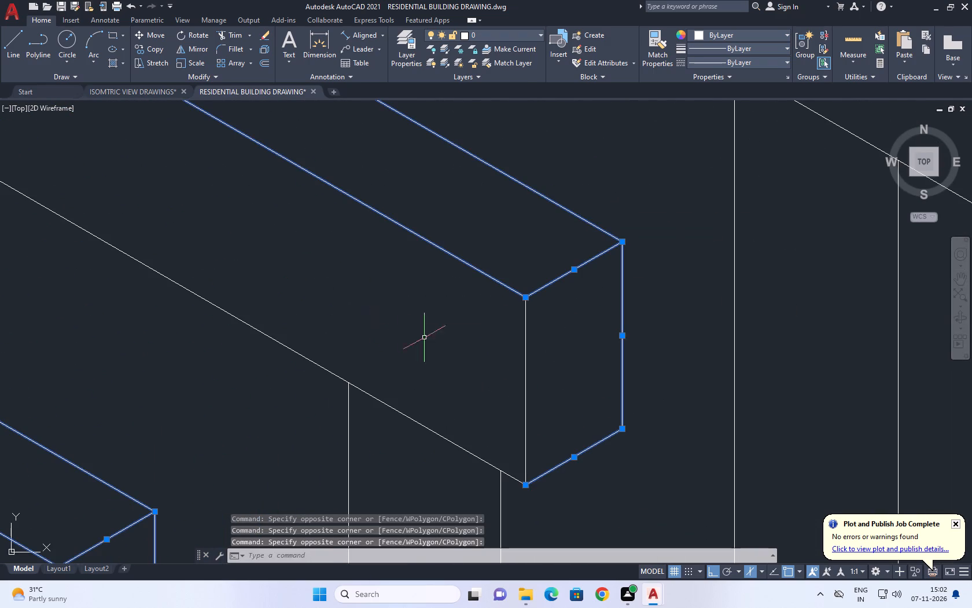
pyautogui.moveTo(541, 394); pyautogui.dragTo(535, 378)
pyautogui.click(478, 309)
pyautogui.moveTo(425, 398); pyautogui.dragTo(419, 405)
pyautogui.click(397, 431)
# Add the third remaining pergola slat to the selection, including its three long edges and its end face edges.
pyautogui.scroll(-3, 421, 411)
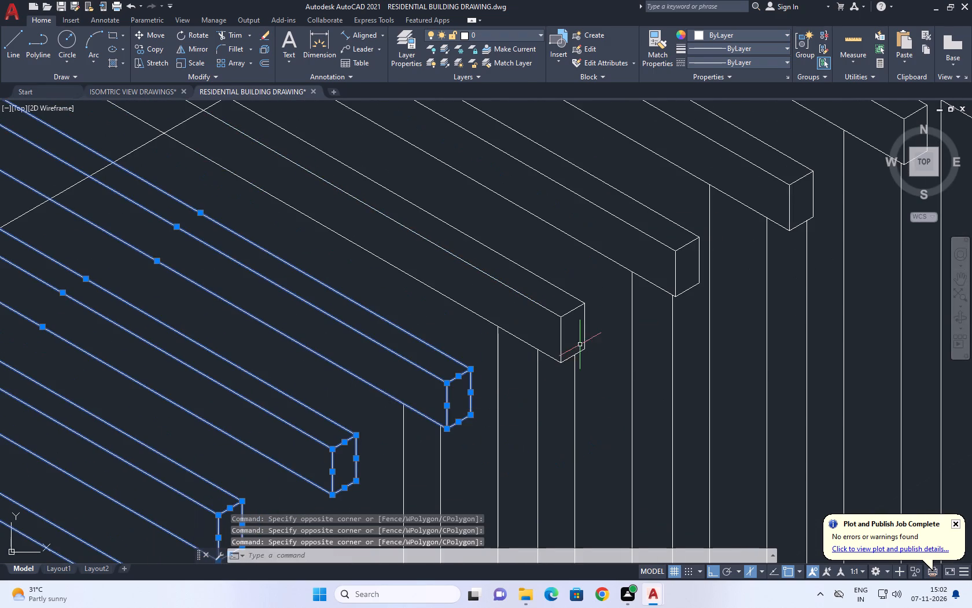
pyautogui.scroll(1, 558, 308)
pyautogui.moveTo(558, 284); pyautogui.dragTo(558, 396, button='middle')
pyautogui.click(432, 303)
pyautogui.click(273, 397)
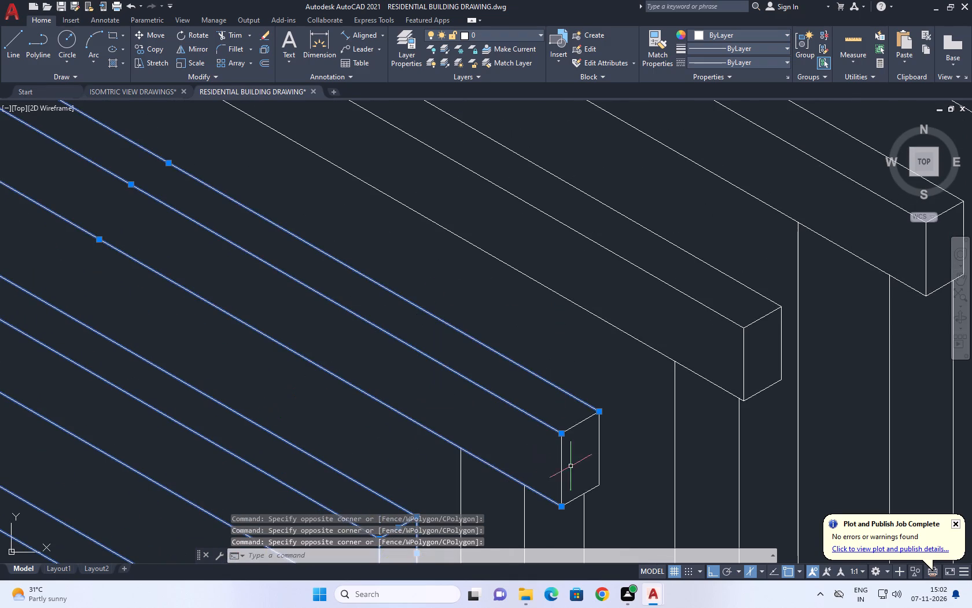
pyautogui.scroll(2, 586, 464)
pyautogui.click(636, 405)
pyautogui.click(437, 435)
pyautogui.click(613, 353)
pyautogui.click(533, 318)
pyautogui.scroll(-3, 554, 350)
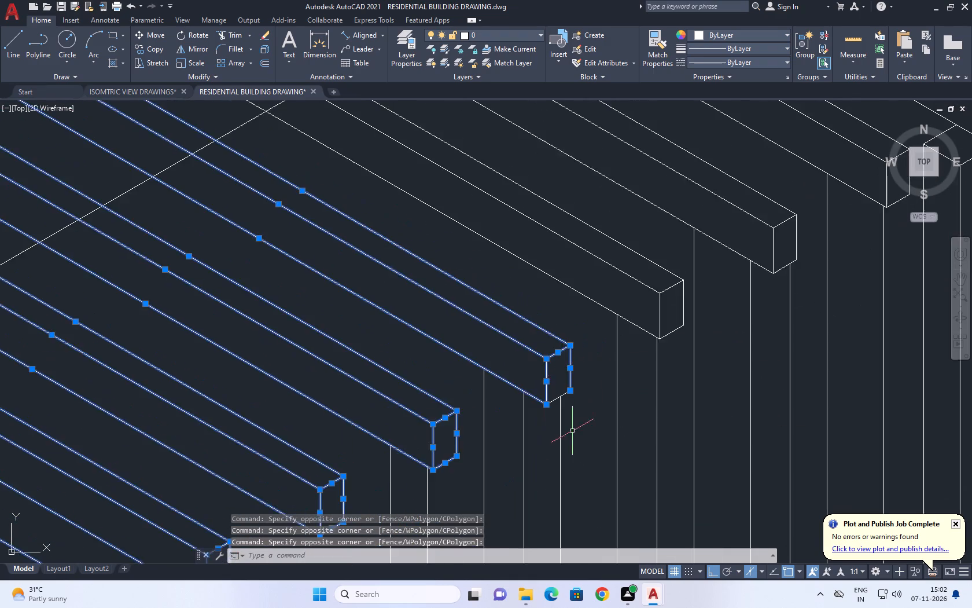
pyautogui.scroll(3, 572, 431)
pyautogui.click(525, 356)
pyautogui.click(490, 324)
# Add the fourth remaining pergola slat to the selection, including its end face and long edges.
pyautogui.scroll(-6, 470, 353)
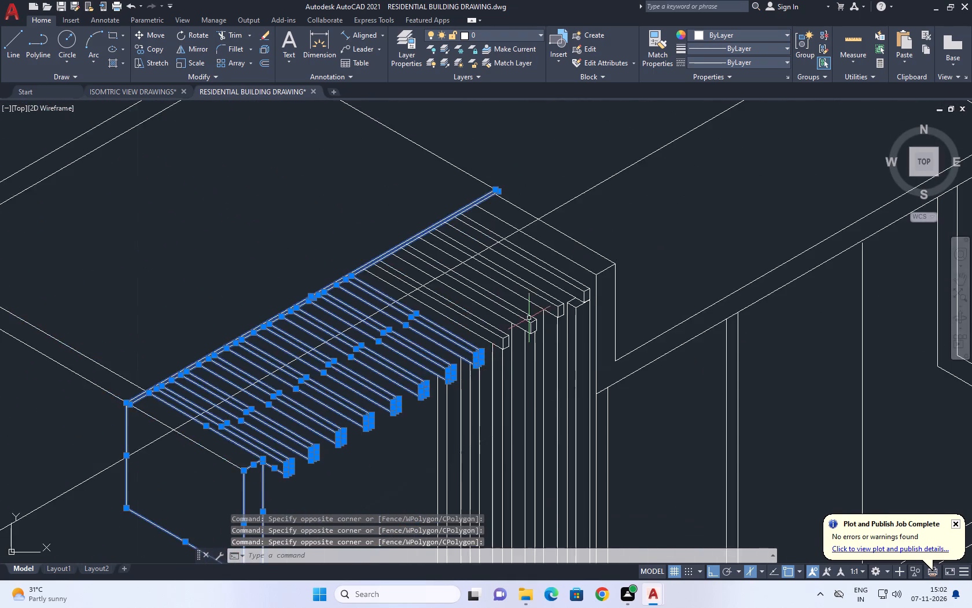
pyautogui.scroll(1, 521, 313)
pyautogui.scroll(4, 484, 394)
pyautogui.moveTo(511, 309); pyautogui.dragTo(537, 427, button='middle')
pyautogui.moveTo(581, 411); pyautogui.dragTo(580, 395)
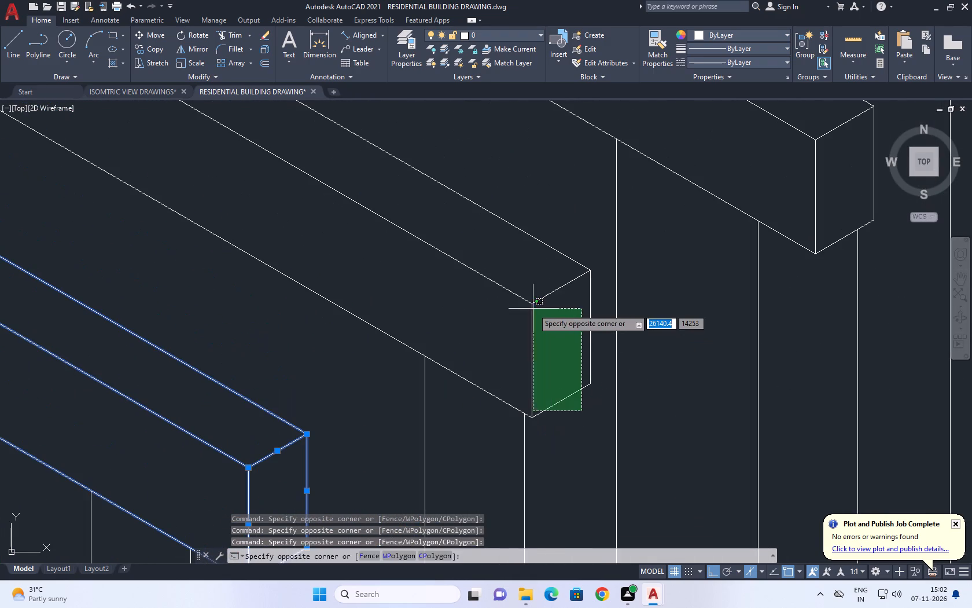
pyautogui.click(532, 282)
pyautogui.click(587, 296)
pyautogui.click(594, 327)
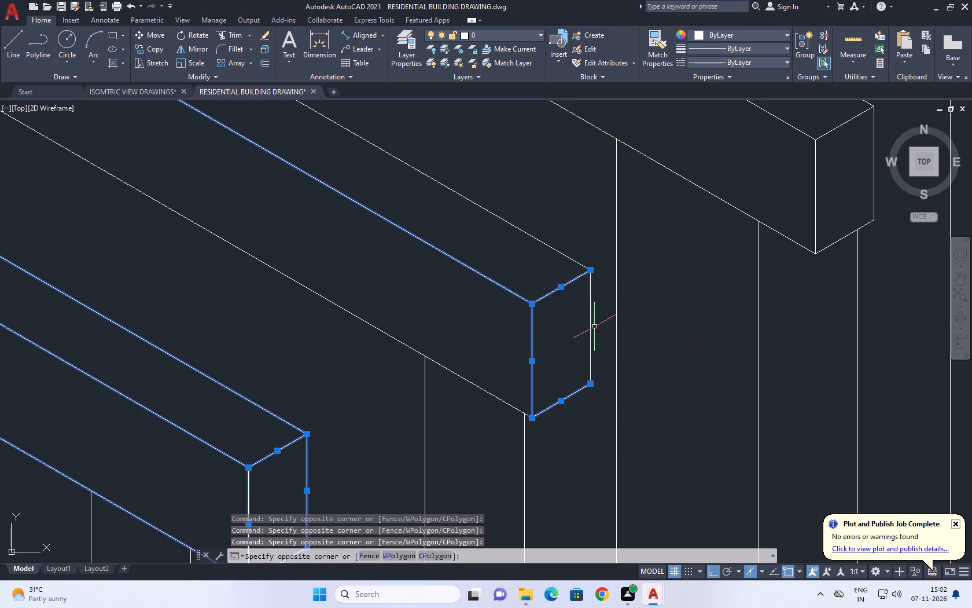
pyautogui.click(599, 309)
pyautogui.click(568, 251)
pyautogui.moveTo(485, 382); pyautogui.dragTo(470, 398)
pyautogui.click(464, 409)
# Add the fifth remaining pergola slat's long edges and end face edges to the selection.
pyautogui.scroll(-3, 466, 395)
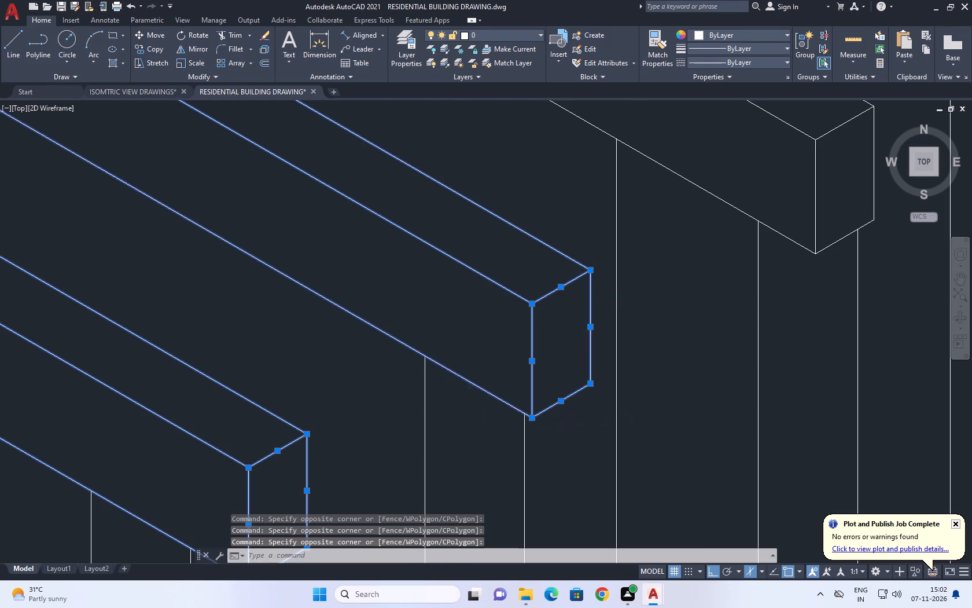
pyautogui.scroll(2, 585, 335)
pyautogui.scroll(1, 531, 368)
pyautogui.click(554, 279)
pyautogui.click(452, 309)
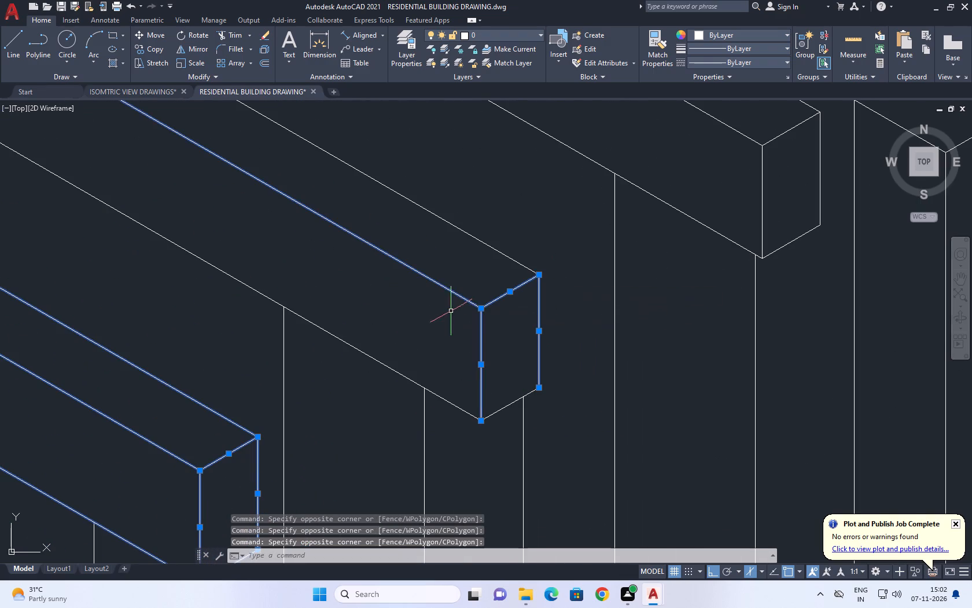
pyautogui.click(524, 218)
pyautogui.click(446, 246)
pyautogui.click(330, 329)
pyautogui.click(316, 347)
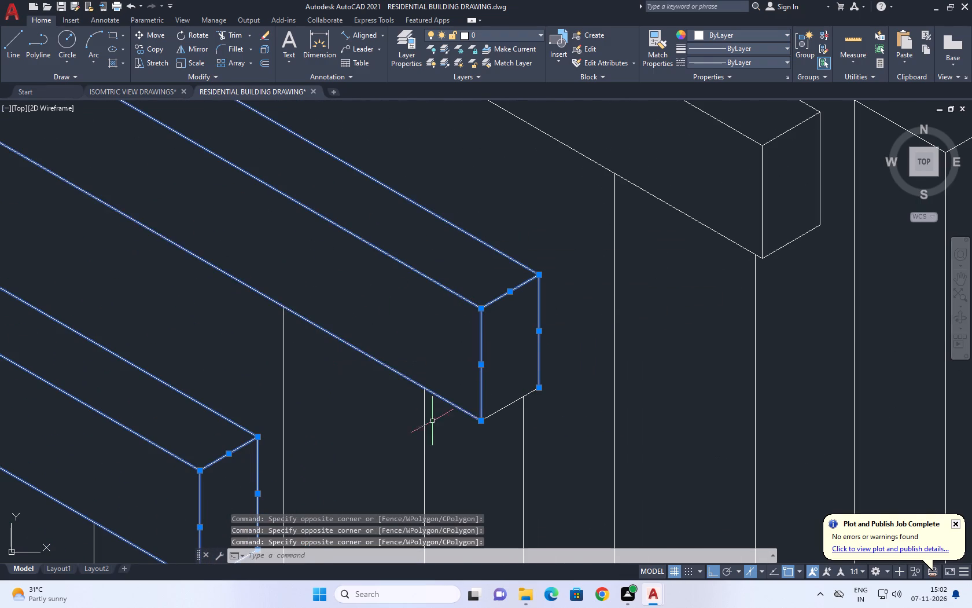
pyautogui.scroll(2, 490, 441)
pyautogui.click(505, 411)
pyautogui.click(480, 323)
# Add the long edges of the last two pergola slats and the end face of the second-to-last slat to the selection.
pyautogui.scroll(-4, 476, 333)
pyautogui.moveTo(561, 274); pyautogui.dragTo(556, 401, button='middle')
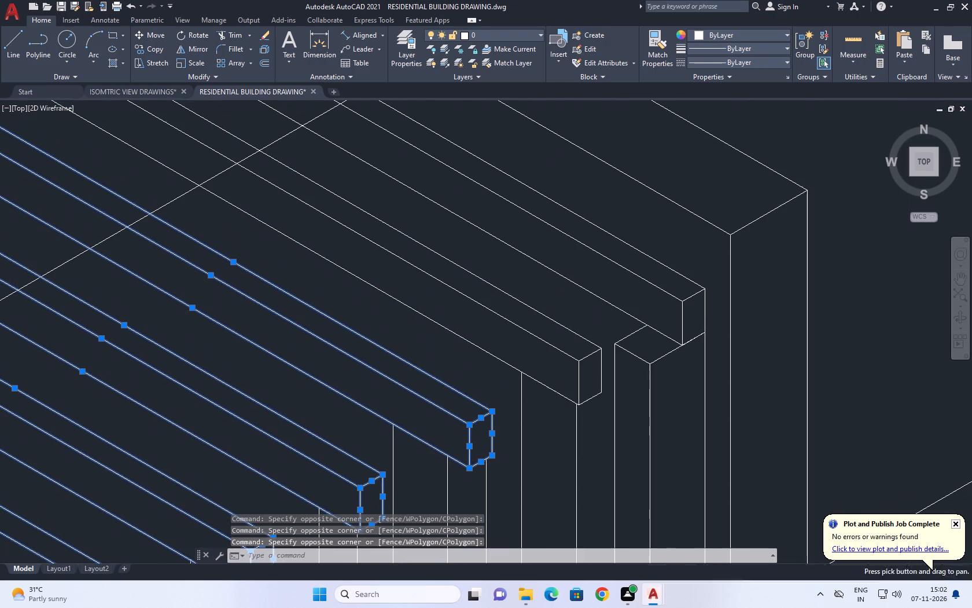
pyautogui.click(481, 254)
pyautogui.click(390, 318)
pyautogui.click(622, 207)
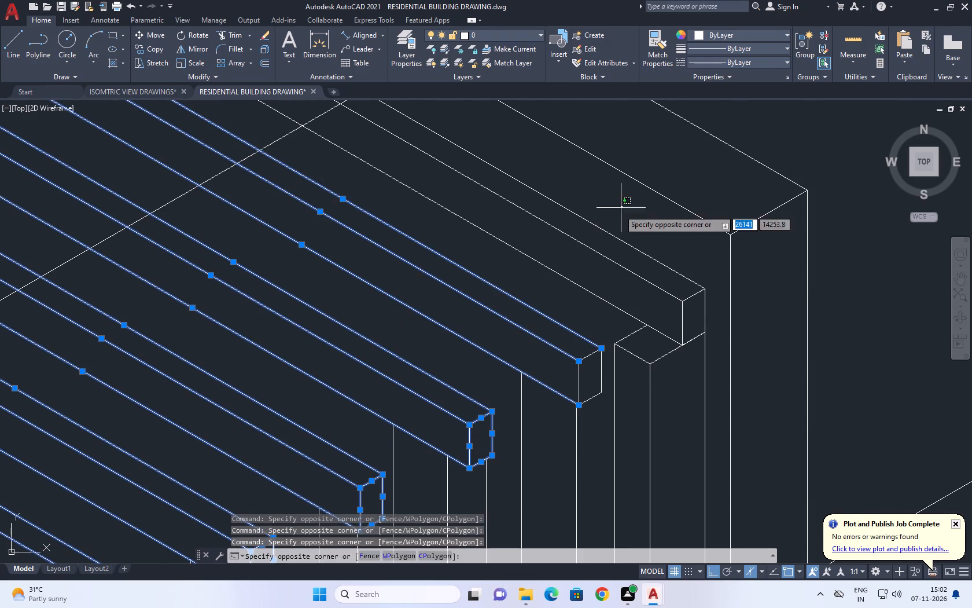
pyautogui.click(528, 270)
pyautogui.scroll(2, 572, 389)
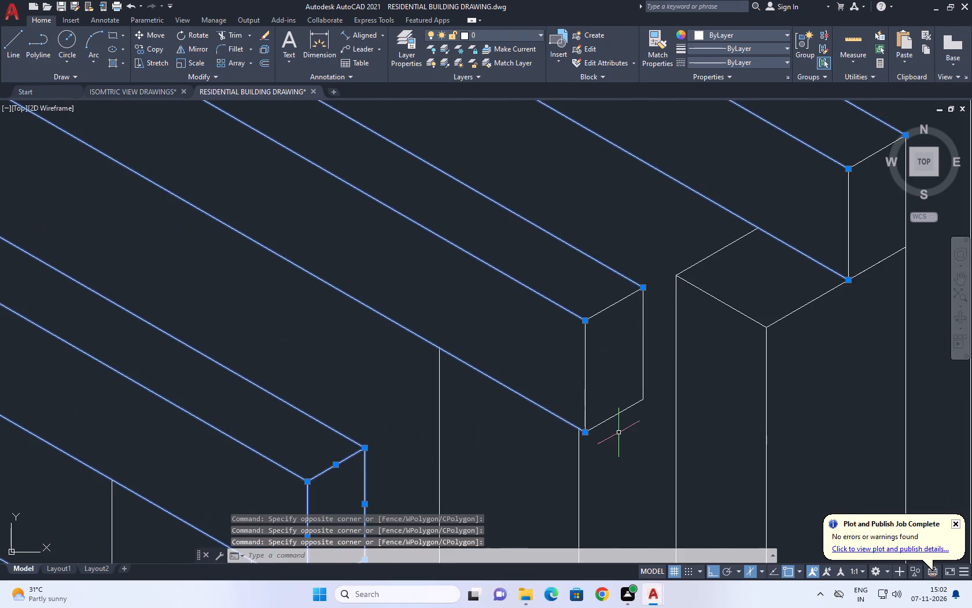
pyautogui.moveTo(625, 460); pyautogui.dragTo(618, 442)
pyautogui.click(602, 387)
pyautogui.click(651, 319)
pyautogui.click(563, 336)
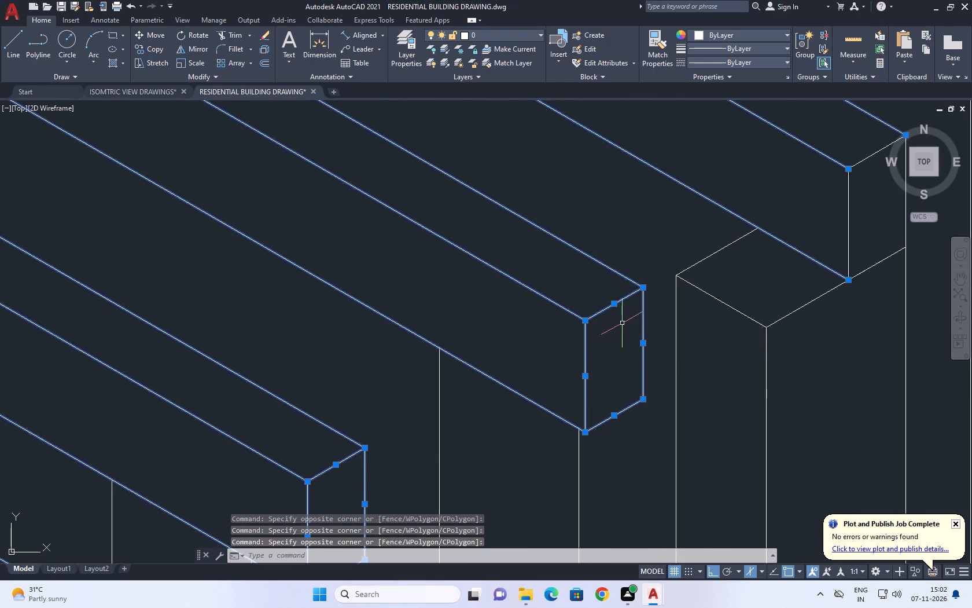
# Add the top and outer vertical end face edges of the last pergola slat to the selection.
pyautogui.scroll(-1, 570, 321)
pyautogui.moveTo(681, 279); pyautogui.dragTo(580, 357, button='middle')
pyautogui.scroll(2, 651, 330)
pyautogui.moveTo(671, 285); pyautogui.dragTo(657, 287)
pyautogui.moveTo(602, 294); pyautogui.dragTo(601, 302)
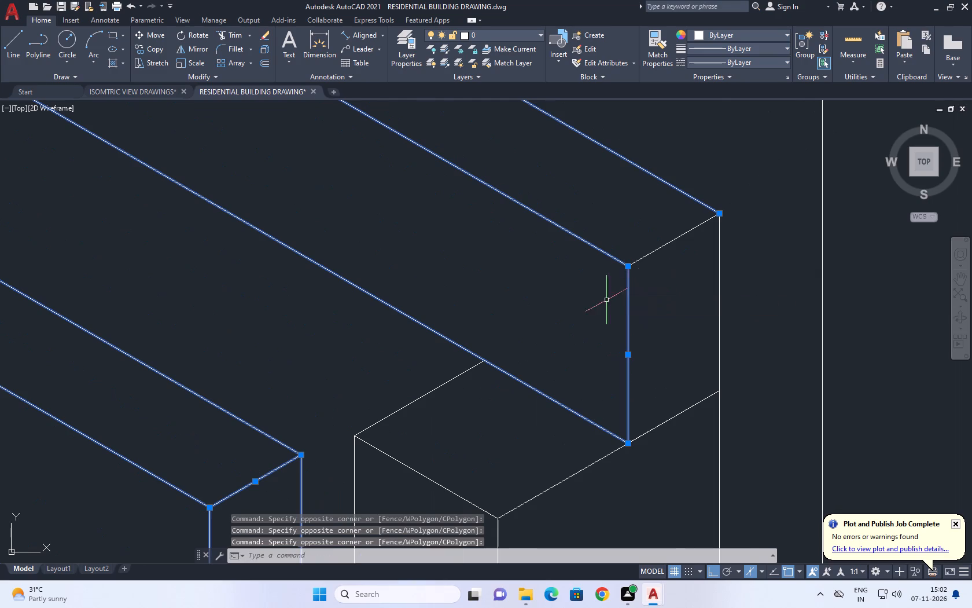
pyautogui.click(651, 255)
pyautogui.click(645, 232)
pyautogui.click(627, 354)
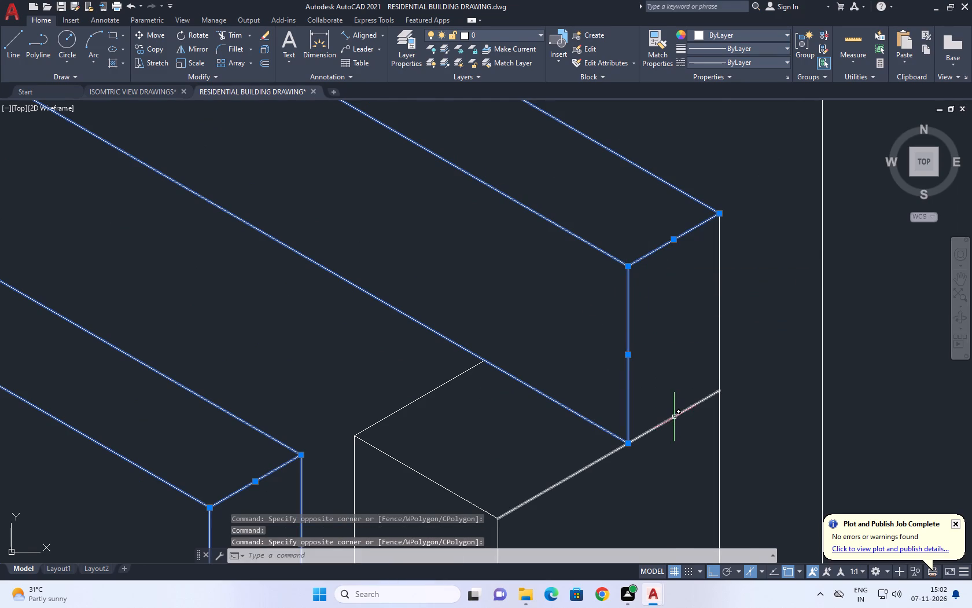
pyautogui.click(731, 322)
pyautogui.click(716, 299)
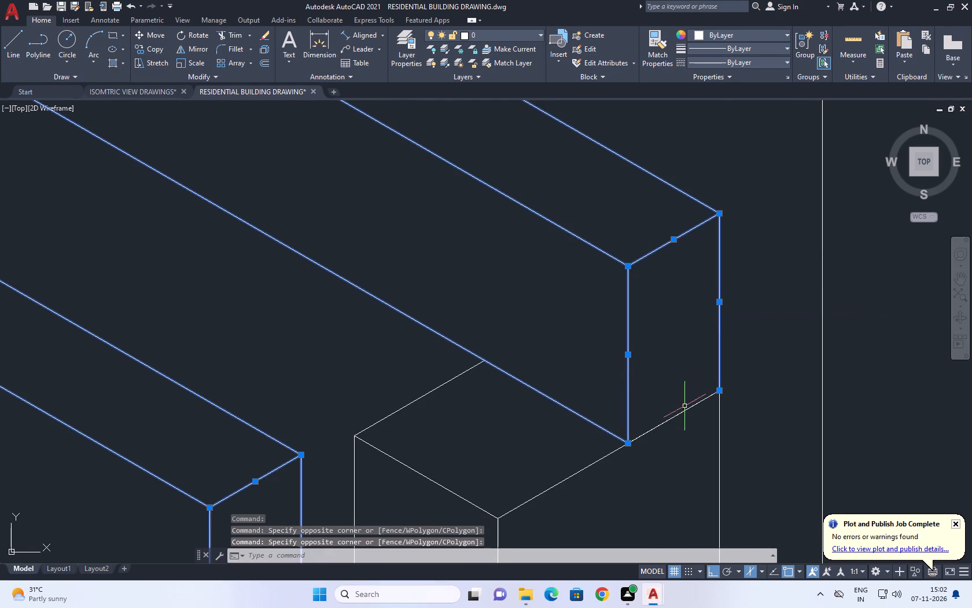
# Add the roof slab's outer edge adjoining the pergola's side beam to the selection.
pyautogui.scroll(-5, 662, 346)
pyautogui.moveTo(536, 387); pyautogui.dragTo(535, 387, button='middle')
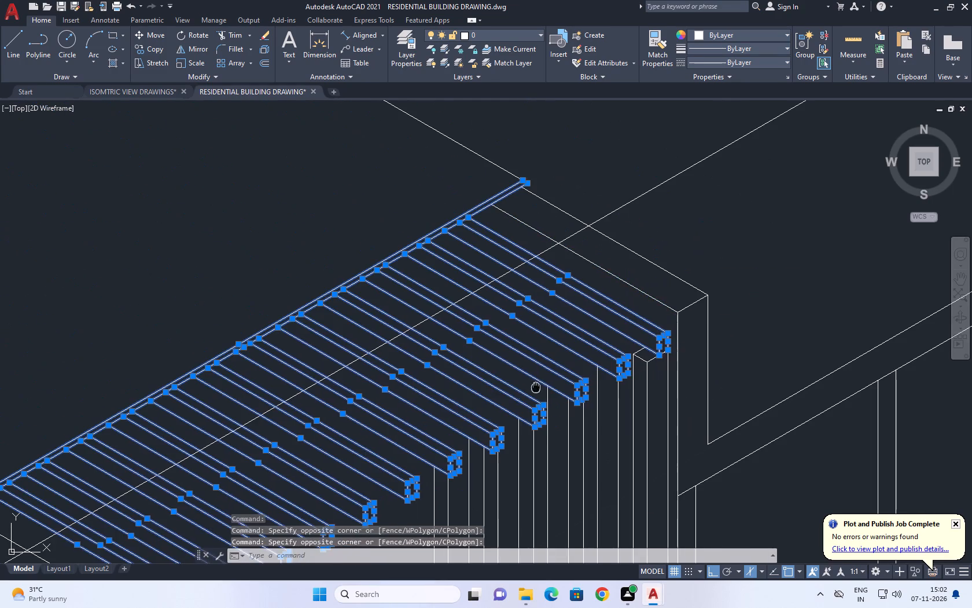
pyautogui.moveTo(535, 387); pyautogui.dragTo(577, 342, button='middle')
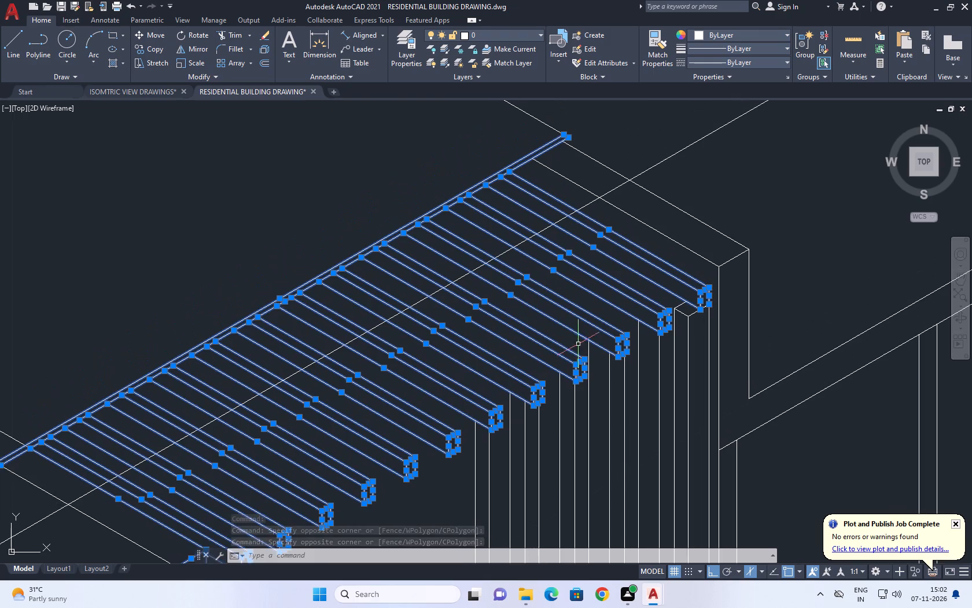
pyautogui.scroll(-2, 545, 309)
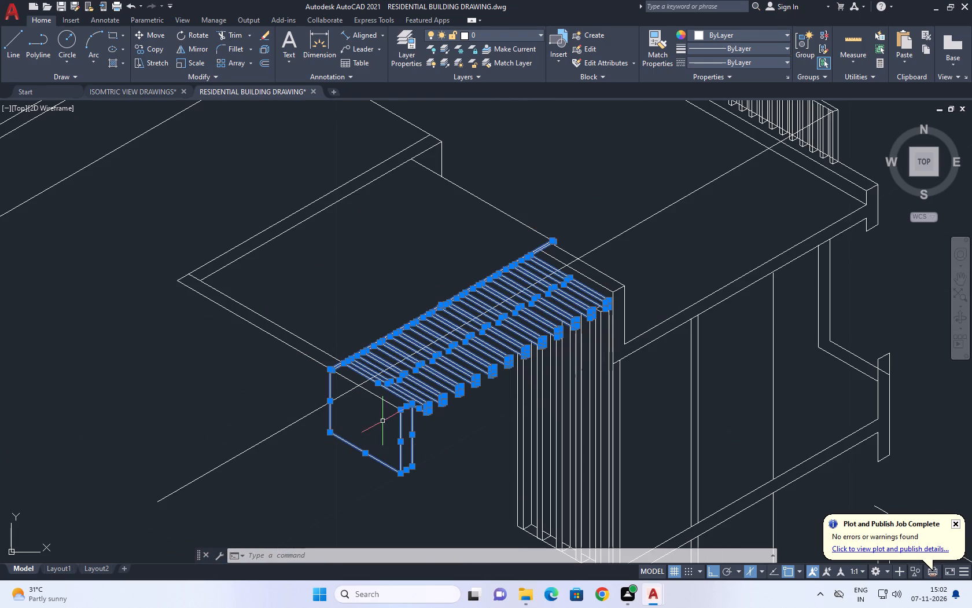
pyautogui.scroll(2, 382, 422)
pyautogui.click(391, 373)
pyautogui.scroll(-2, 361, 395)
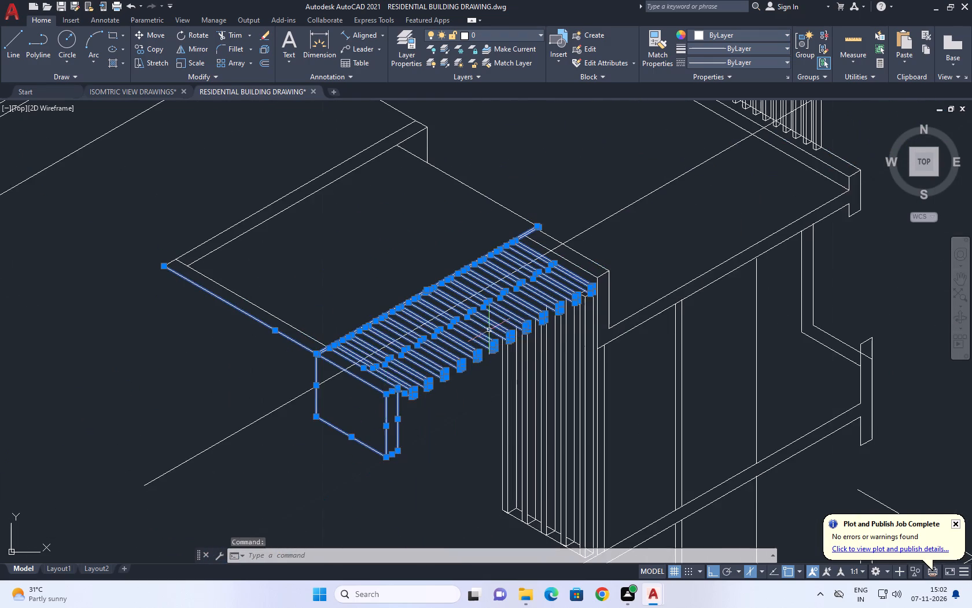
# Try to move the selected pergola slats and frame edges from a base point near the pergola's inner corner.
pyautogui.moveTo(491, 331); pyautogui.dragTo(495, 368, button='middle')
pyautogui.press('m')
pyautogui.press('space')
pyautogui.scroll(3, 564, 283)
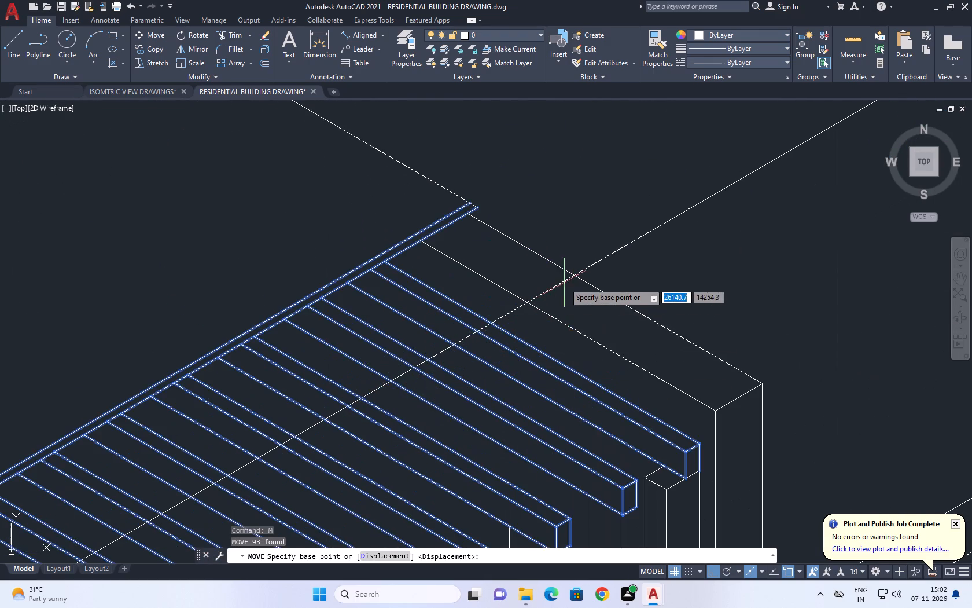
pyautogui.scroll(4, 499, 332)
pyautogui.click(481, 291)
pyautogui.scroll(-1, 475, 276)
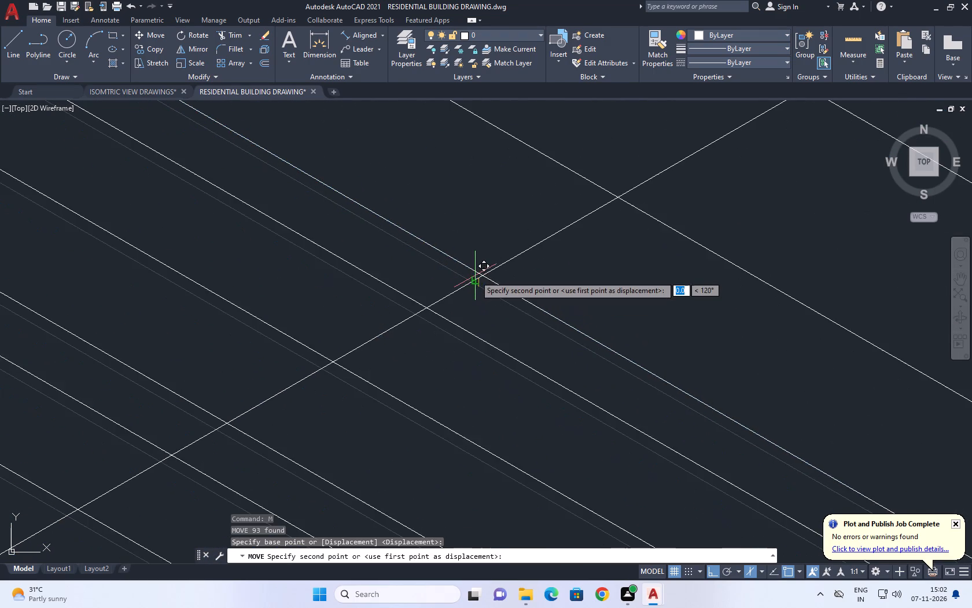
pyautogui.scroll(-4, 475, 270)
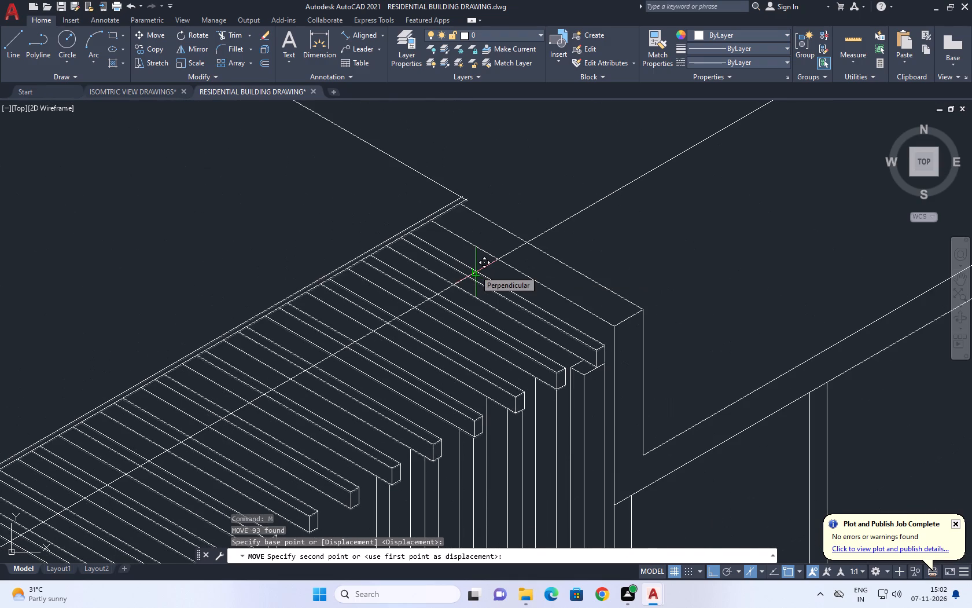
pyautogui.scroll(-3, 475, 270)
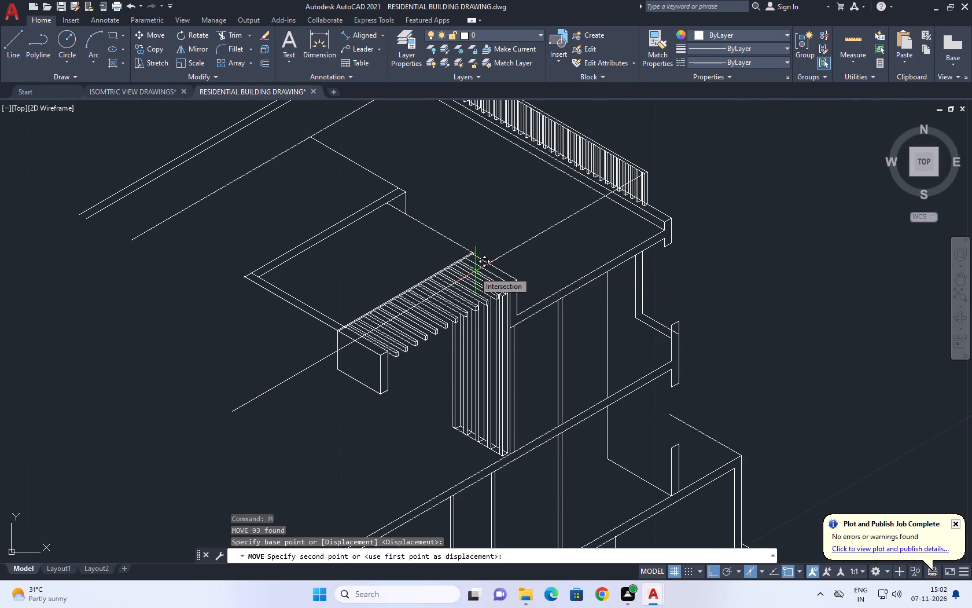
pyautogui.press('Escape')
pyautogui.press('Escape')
# Erase the long diagonal line running from the roof railing's top corner across the pergola slats.
pyautogui.scroll(-2, 477, 267)
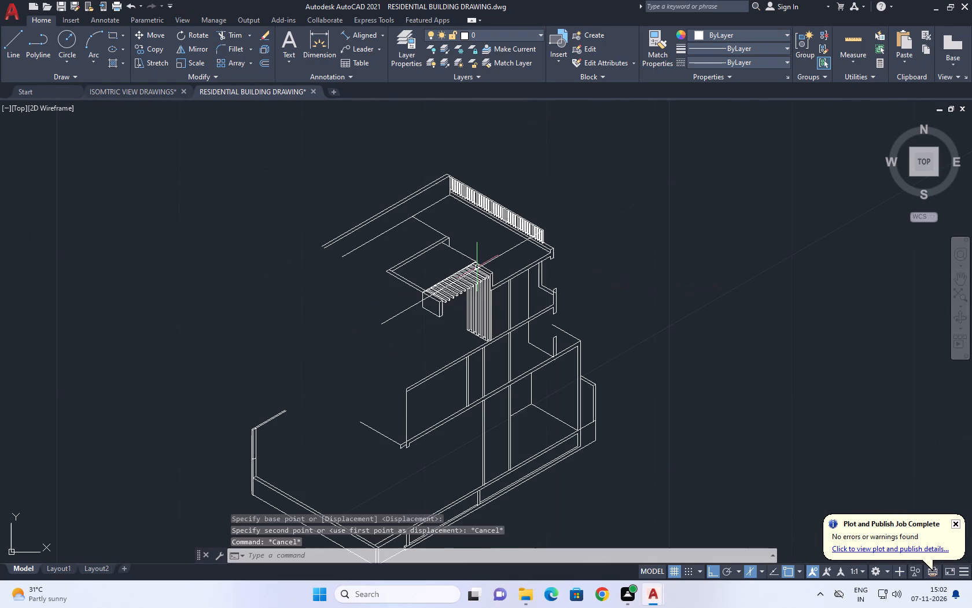
pyautogui.scroll(1, 410, 181)
pyautogui.moveTo(549, 290); pyautogui.dragTo(553, 306, button='middle')
pyautogui.scroll(2, 551, 307)
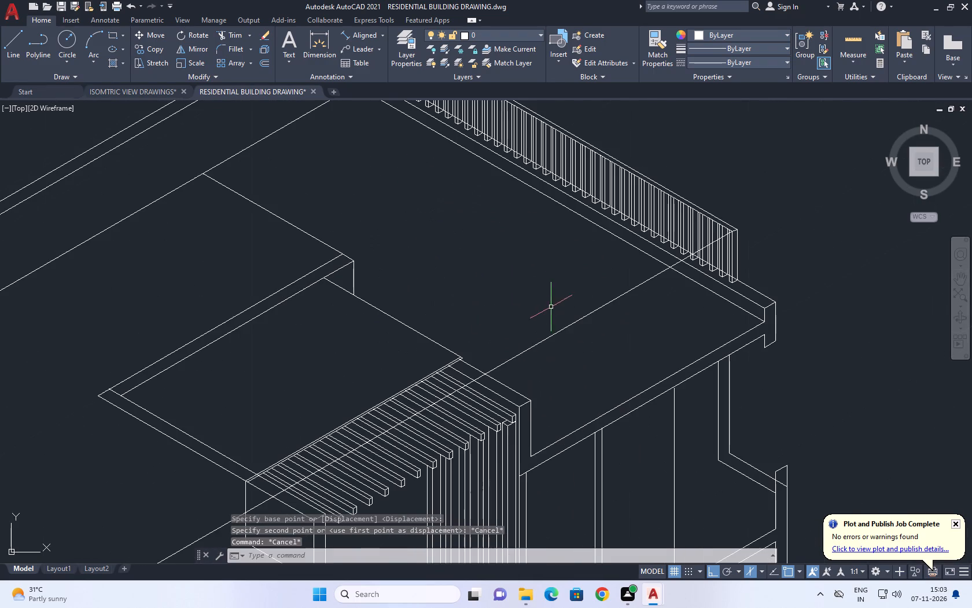
pyautogui.click(562, 346)
pyautogui.click(522, 283)
pyautogui.press('Delete')
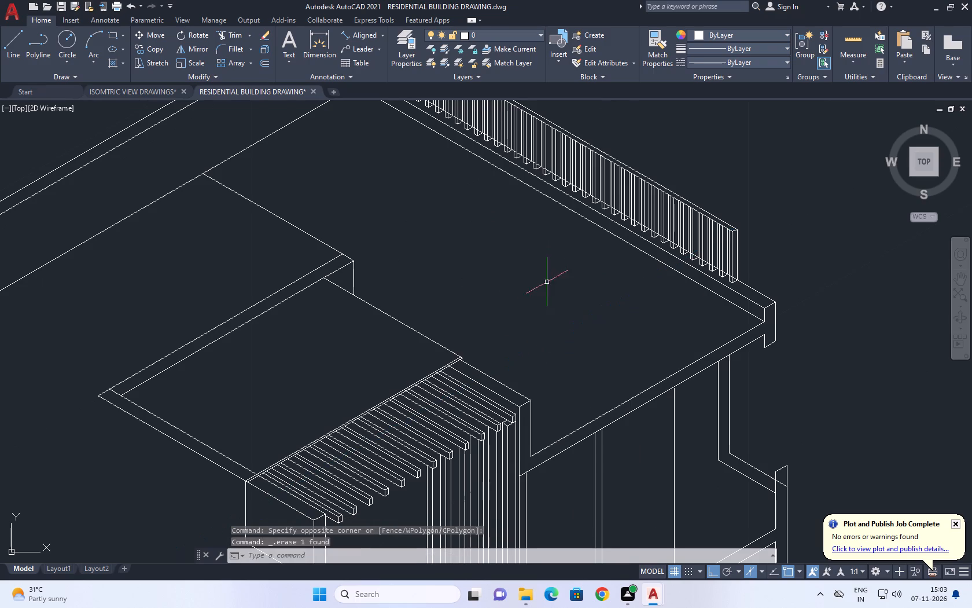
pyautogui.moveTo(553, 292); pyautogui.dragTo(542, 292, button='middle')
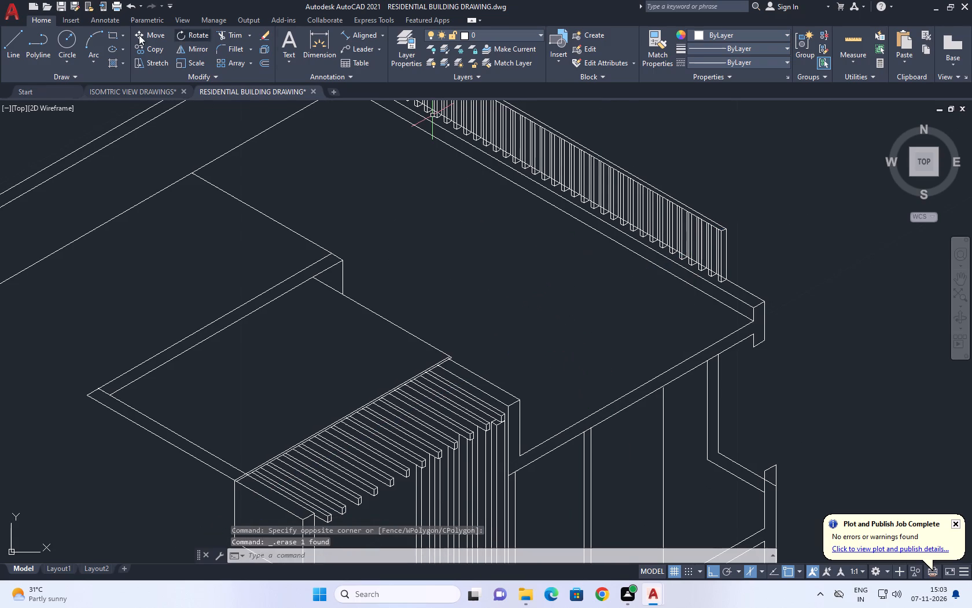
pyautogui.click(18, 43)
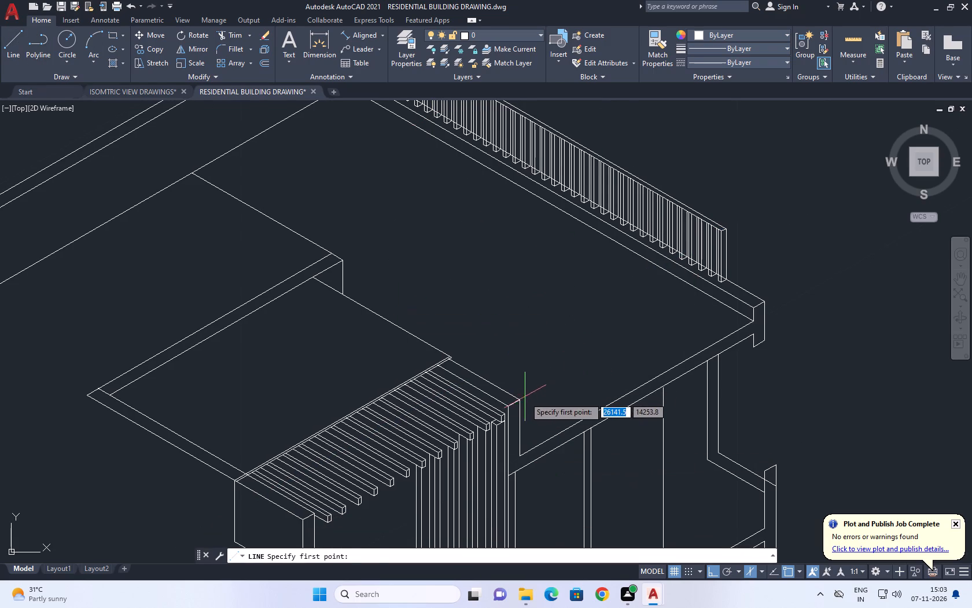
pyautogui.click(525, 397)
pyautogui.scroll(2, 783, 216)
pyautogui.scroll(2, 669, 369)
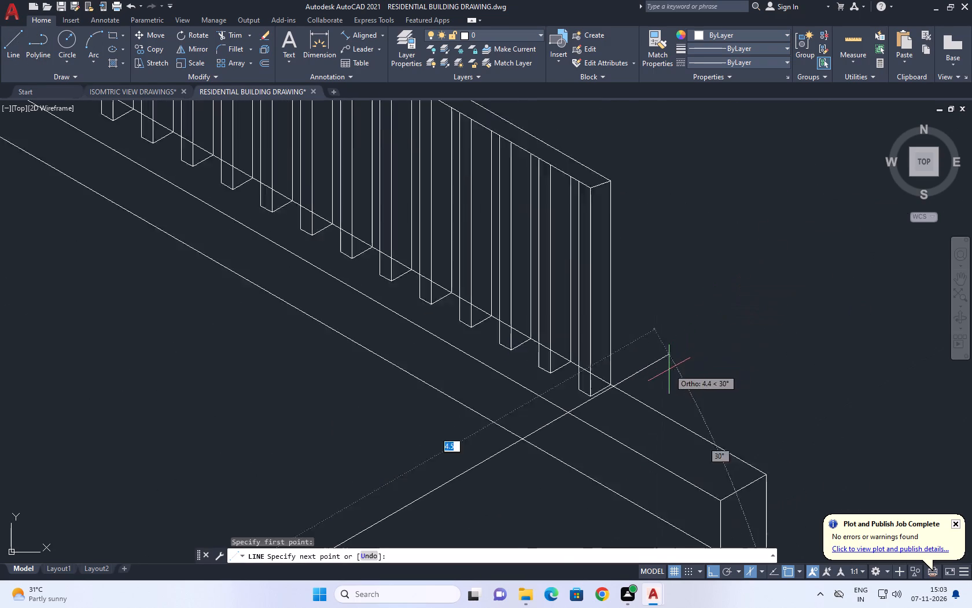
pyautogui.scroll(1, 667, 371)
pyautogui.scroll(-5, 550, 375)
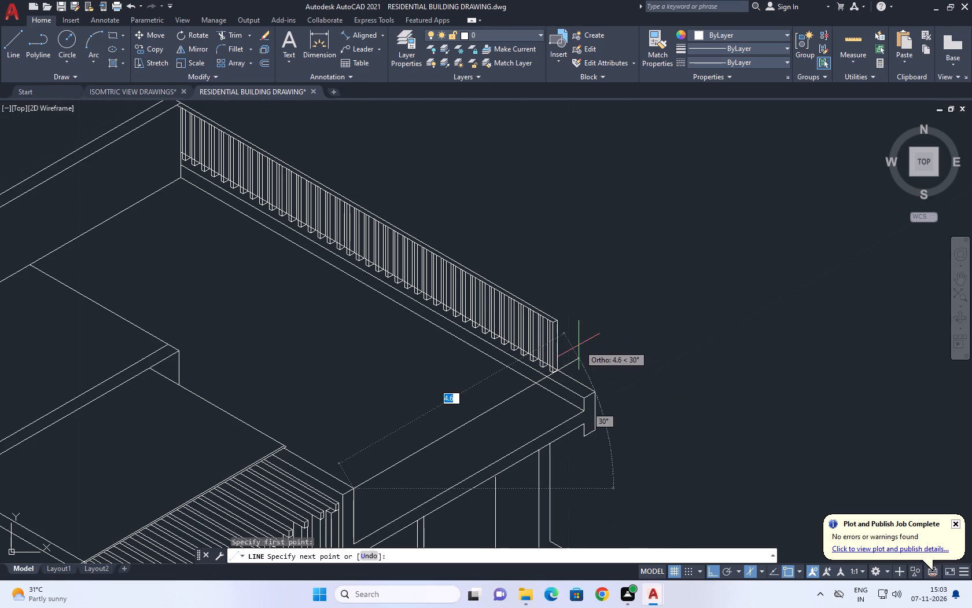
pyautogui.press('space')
# Draw a line at 210° from the roof railing's top end corner back over the roof toward the pergola.
pyautogui.press('space')
pyautogui.click(554, 321)
pyautogui.scroll(-1, 430, 372)
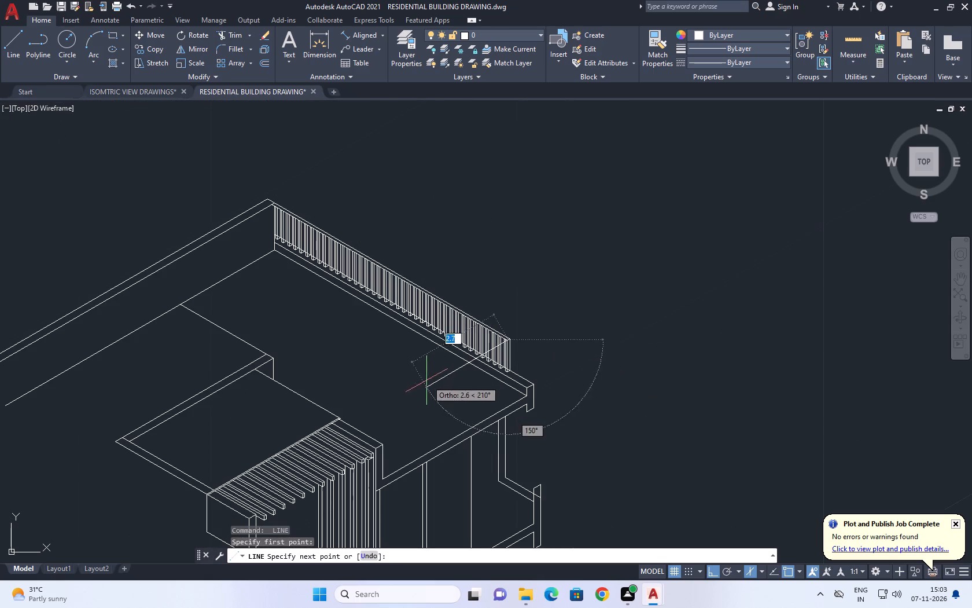
pyautogui.scroll(1, 375, 417)
pyautogui.moveTo(359, 421); pyautogui.dragTo(353, 358, button='middle')
pyautogui.scroll(2, 374, 324)
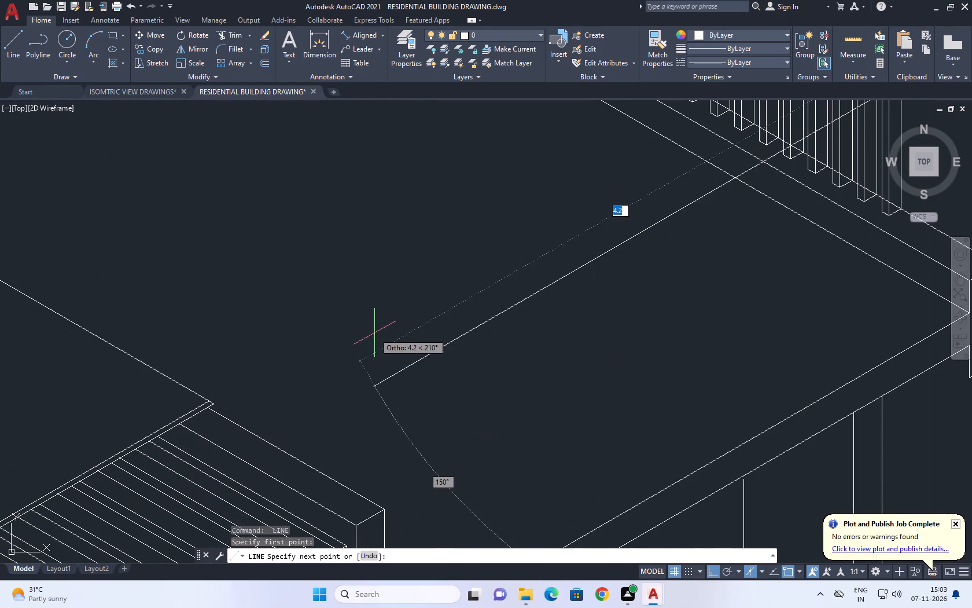
pyautogui.click(333, 374)
pyautogui.scroll(-1, 358, 324)
pyautogui.press('space')
# Select the long edges of most pergola slats and the end faces of the slats nearest the pergola's outer side beam.
pyautogui.moveTo(340, 485); pyautogui.dragTo(415, 267, button='middle')
pyautogui.scroll(2, 419, 242)
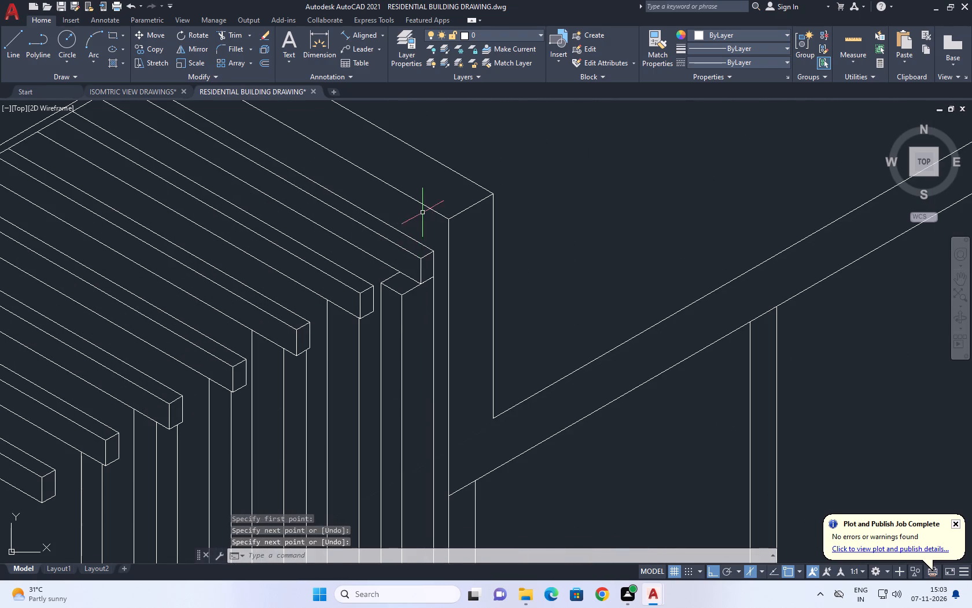
pyautogui.click(422, 212)
pyautogui.scroll(-2, 348, 226)
pyautogui.scroll(-1, 242, 230)
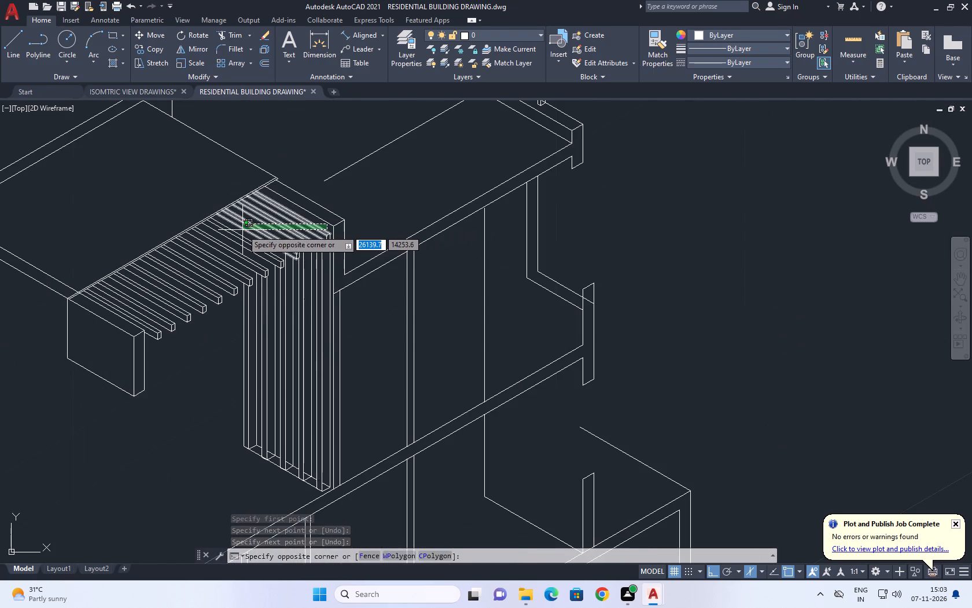
pyautogui.click(242, 230)
pyautogui.scroll(2, 209, 330)
pyautogui.moveTo(219, 357); pyautogui.dragTo(219, 345)
pyautogui.click(96, 191)
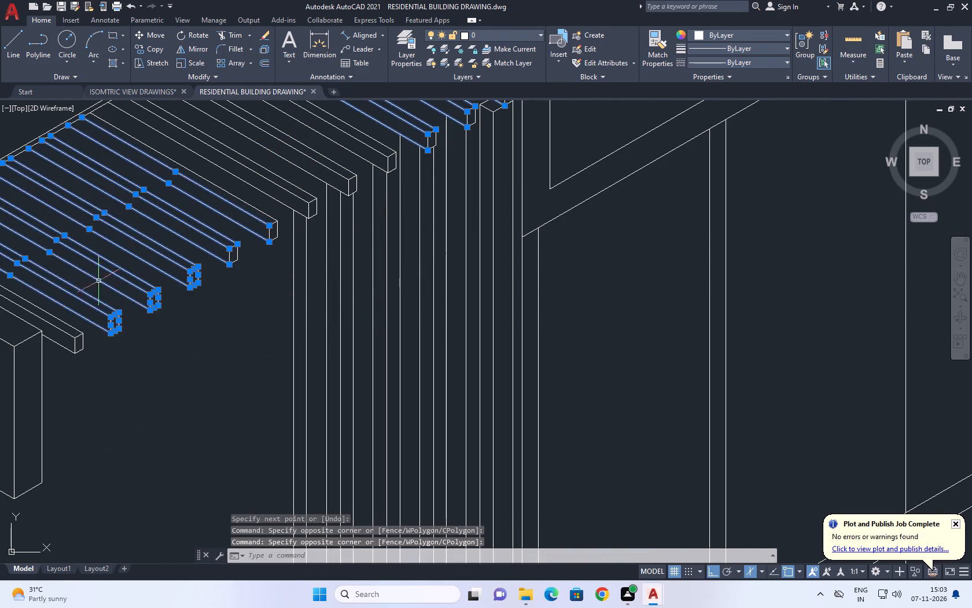
pyautogui.moveTo(108, 339); pyautogui.dragTo(195, 317, button='middle')
pyautogui.scroll(2, 201, 350)
pyautogui.moveTo(171, 365); pyautogui.dragTo(168, 353)
pyautogui.click(78, 242)
# Add the missing end face edges of the next two pergola slats to the selection.
pyautogui.scroll(-2, 146, 253)
pyautogui.moveTo(391, 184); pyautogui.dragTo(392, 183, button='middle')
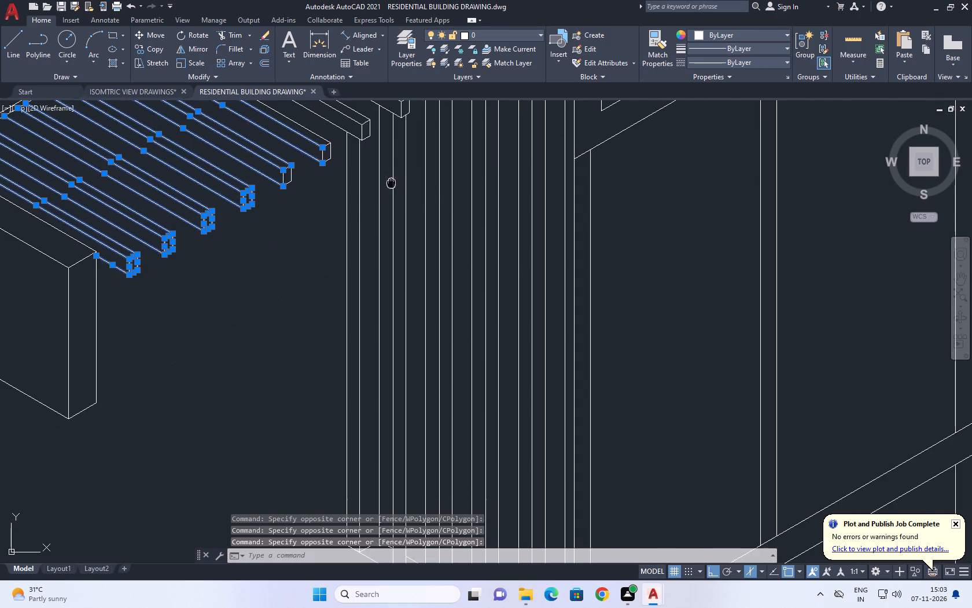
pyautogui.moveTo(392, 183); pyautogui.dragTo(414, 334, button='middle')
pyautogui.scroll(3, 347, 283)
pyautogui.moveTo(377, 457); pyautogui.dragTo(371, 437)
pyautogui.click(333, 284)
pyautogui.moveTo(322, 334); pyautogui.dragTo(380, 175, button='middle')
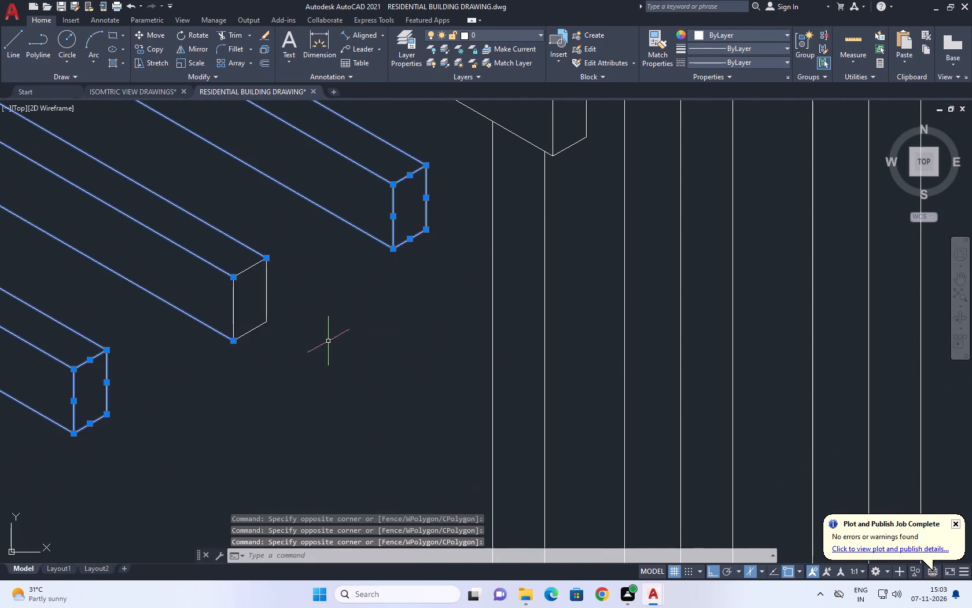
pyautogui.moveTo(316, 377); pyautogui.dragTo(304, 355)
pyautogui.moveTo(231, 262); pyautogui.dragTo(124, 260)
# Add the three long edges and all end face edges of the next unselected pergola slat to the selection.
pyautogui.moveTo(340, 262); pyautogui.dragTo(395, 426, button='middle')
pyautogui.scroll(1, 623, 301)
pyautogui.moveTo(657, 368); pyautogui.dragTo(657, 359)
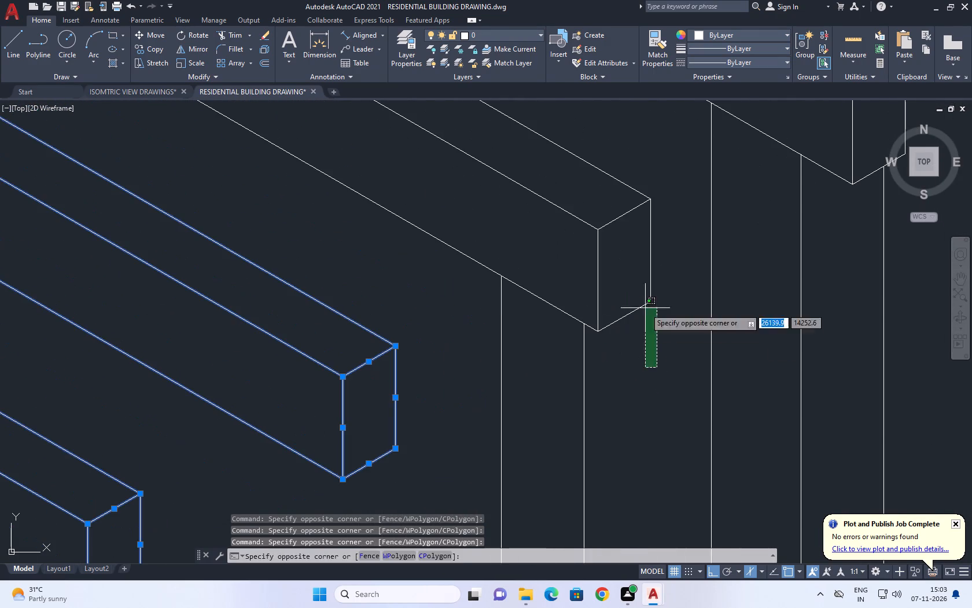
pyautogui.click(638, 280)
pyautogui.moveTo(635, 190); pyautogui.dragTo(630, 267, button='middle')
pyautogui.moveTo(628, 213); pyautogui.dragTo(599, 233)
pyautogui.moveTo(491, 255); pyautogui.dragTo(488, 261)
pyautogui.moveTo(446, 238); pyautogui.dragTo(430, 252)
pyautogui.moveTo(352, 312); pyautogui.dragTo(350, 323)
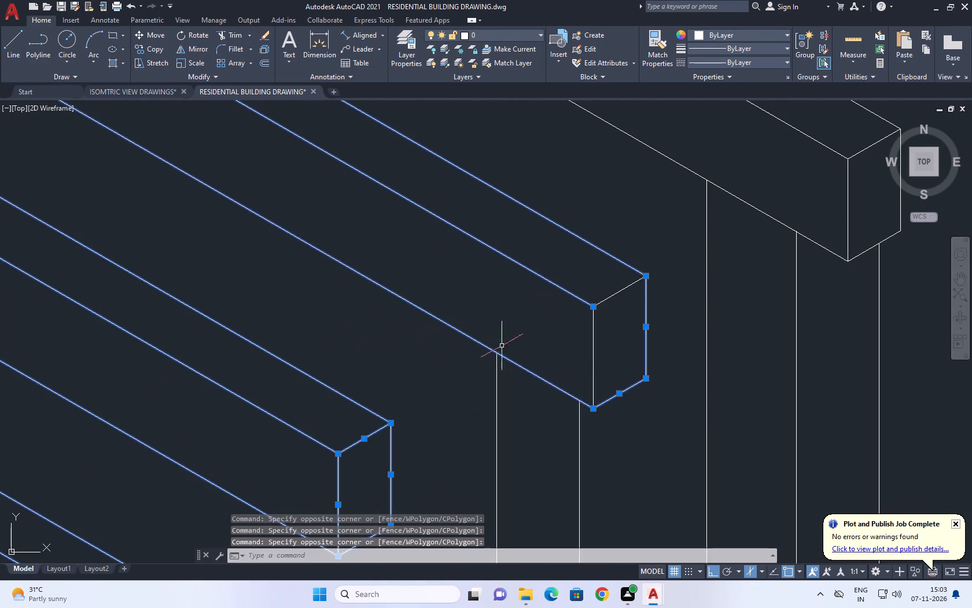
pyautogui.scroll(2, 609, 396)
pyautogui.moveTo(598, 324); pyautogui.dragTo(565, 295)
pyautogui.click(526, 241)
pyautogui.scroll(1, 598, 238)
pyautogui.moveTo(599, 238); pyautogui.dragTo(607, 345, button='middle')
pyautogui.moveTo(679, 276); pyautogui.dragTo(609, 213)
pyautogui.moveTo(557, 163); pyautogui.dragTo(543, 171)
# Add the following pergola slat's long edges and end face edges, including the bottom end edge, to the selection.
pyautogui.scroll(-2, 564, 271)
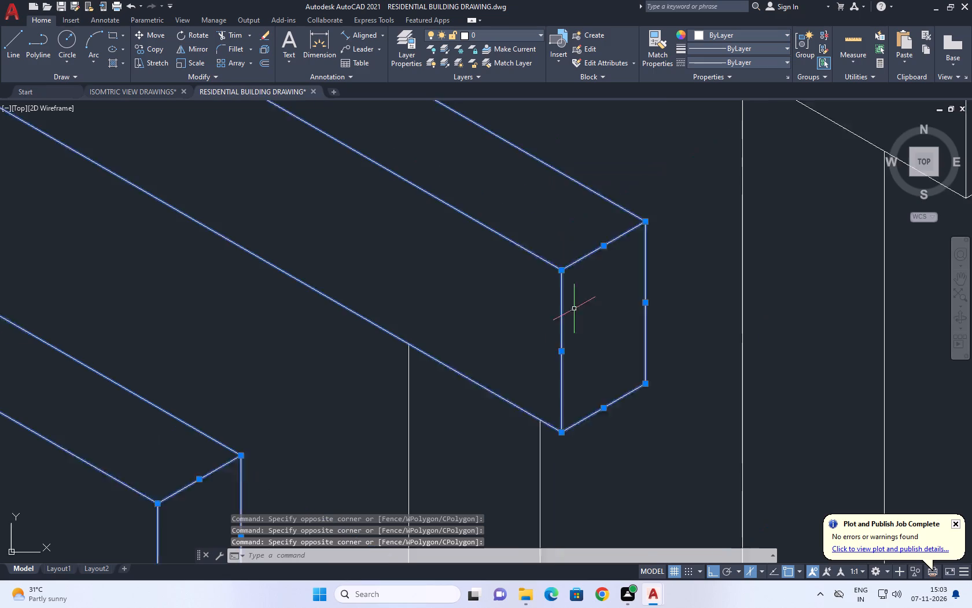
pyautogui.scroll(-4, 576, 313)
pyautogui.moveTo(644, 229); pyautogui.dragTo(615, 307, button='middle')
pyautogui.scroll(1, 527, 274)
pyautogui.click(538, 240)
pyautogui.moveTo(461, 287); pyautogui.dragTo(461, 292)
pyautogui.scroll(3, 736, 422)
pyautogui.moveTo(659, 291); pyautogui.dragTo(648, 283)
pyautogui.click(532, 228)
pyautogui.scroll(-1, 591, 254)
pyautogui.scroll(2, 588, 339)
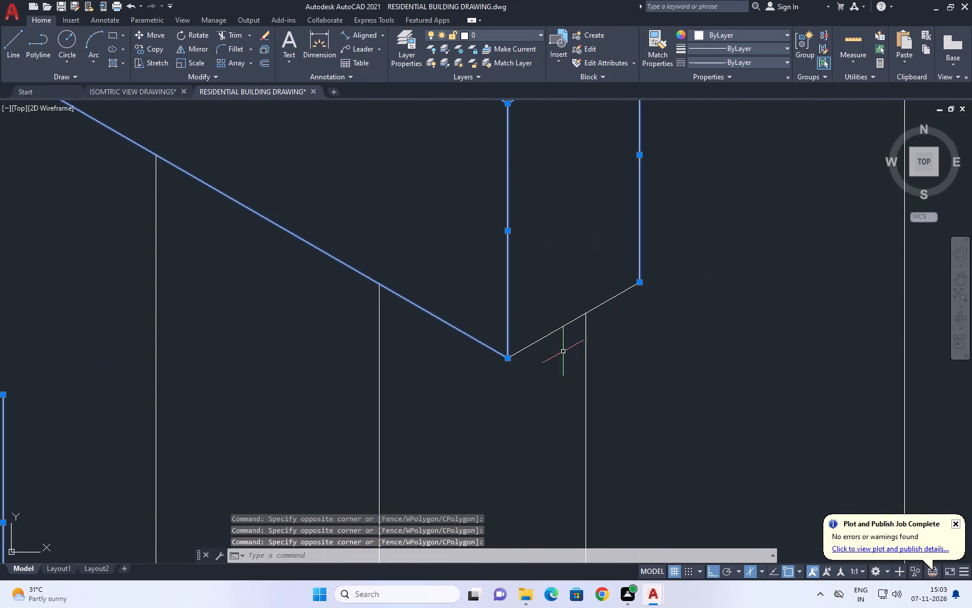
pyautogui.moveTo(561, 356); pyautogui.dragTo(560, 349)
pyautogui.click(523, 296)
# Add the remaining fully unselected pergola slat's long edges and four end face edges to the selection.
pyautogui.scroll(-6, 561, 315)
pyautogui.moveTo(636, 290); pyautogui.dragTo(632, 328, button='middle')
pyautogui.scroll(2, 550, 304)
pyautogui.click(606, 252)
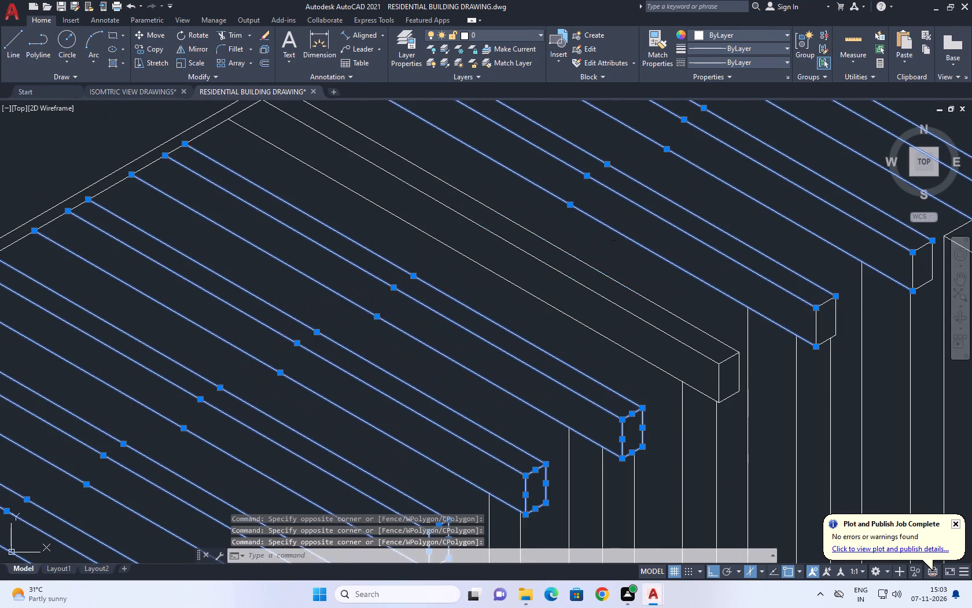
pyautogui.moveTo(514, 306); pyautogui.dragTo(507, 310)
pyautogui.scroll(2, 719, 392)
pyautogui.moveTo(765, 436); pyautogui.dragTo(756, 392)
pyautogui.click(731, 295)
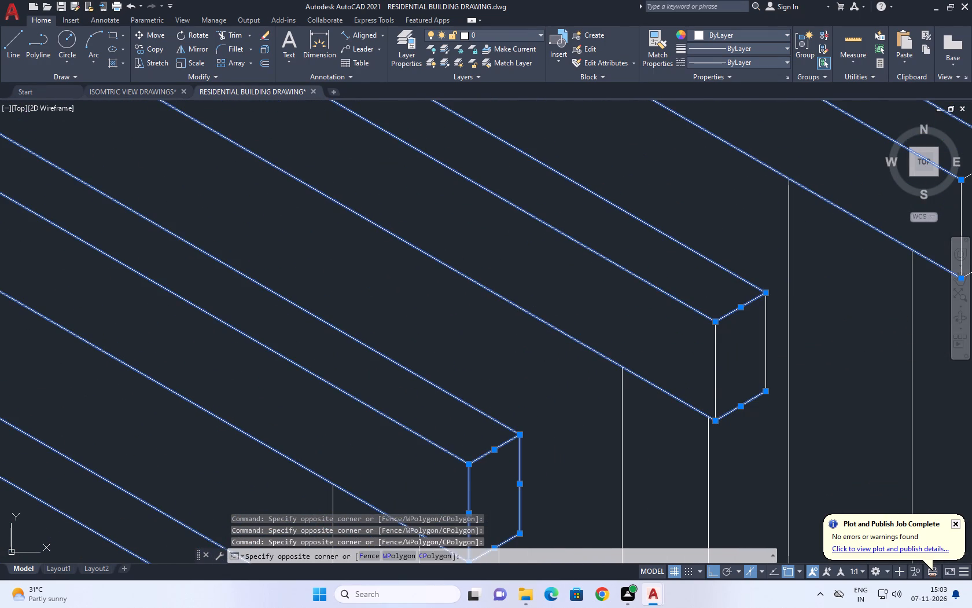
pyautogui.moveTo(717, 338); pyautogui.dragTo(709, 346)
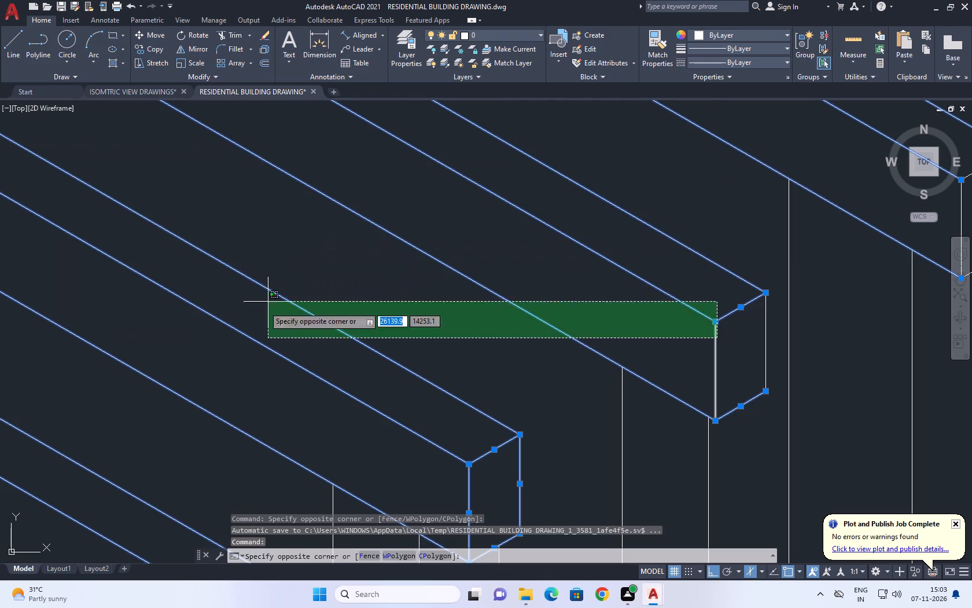
pyautogui.click(671, 329)
pyautogui.click(777, 315)
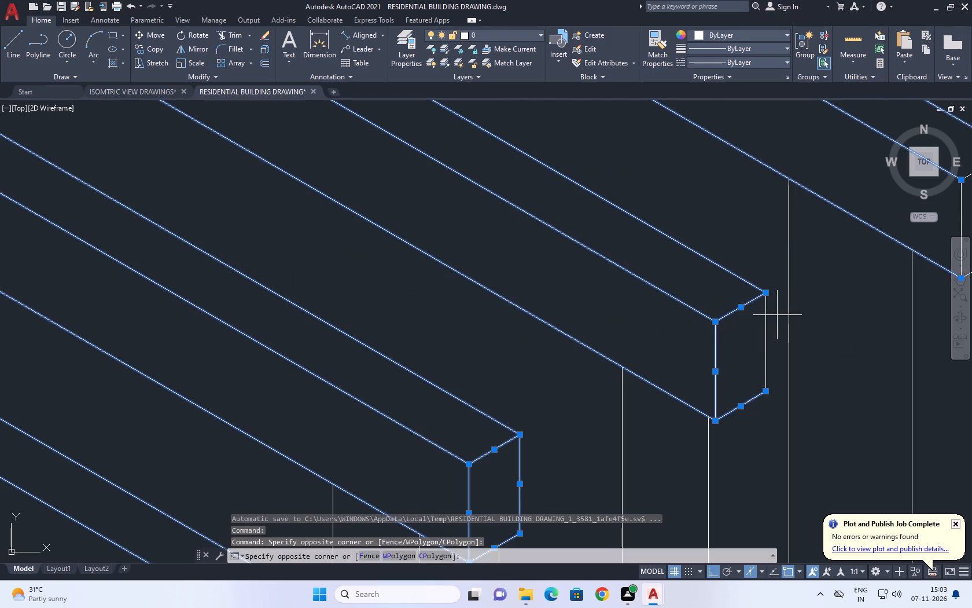
pyautogui.moveTo(772, 320); pyautogui.dragTo(750, 329)
pyautogui.click(764, 300)
# Add the next pergola slat's missing end face edges, including the bottom end edge, to the selection.
pyautogui.scroll(-2, 650, 312)
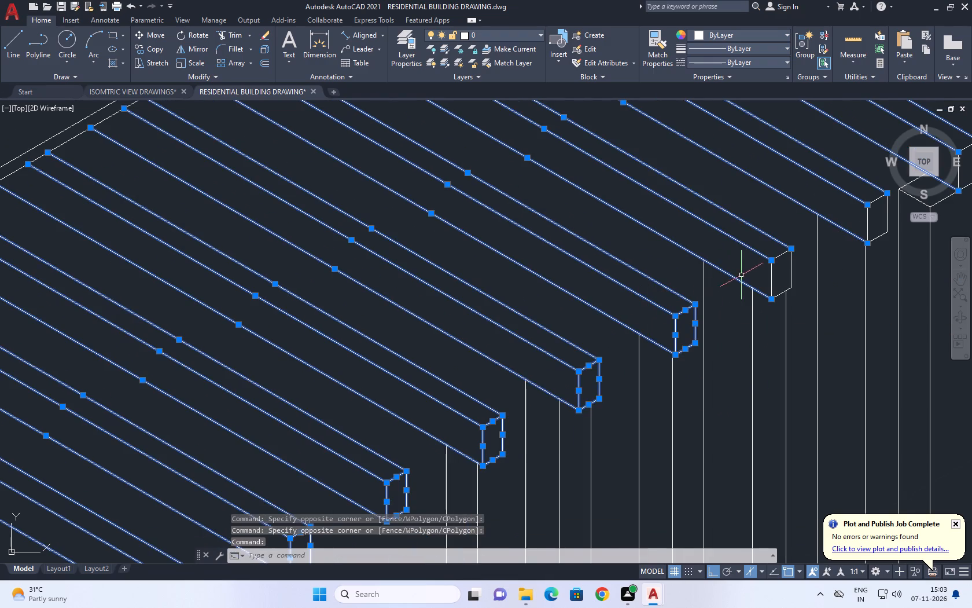
pyautogui.moveTo(783, 280); pyautogui.dragTo(561, 360, button='middle')
pyautogui.scroll(3, 607, 348)
pyautogui.moveTo(683, 228); pyautogui.dragTo(676, 237)
pyautogui.click(517, 312)
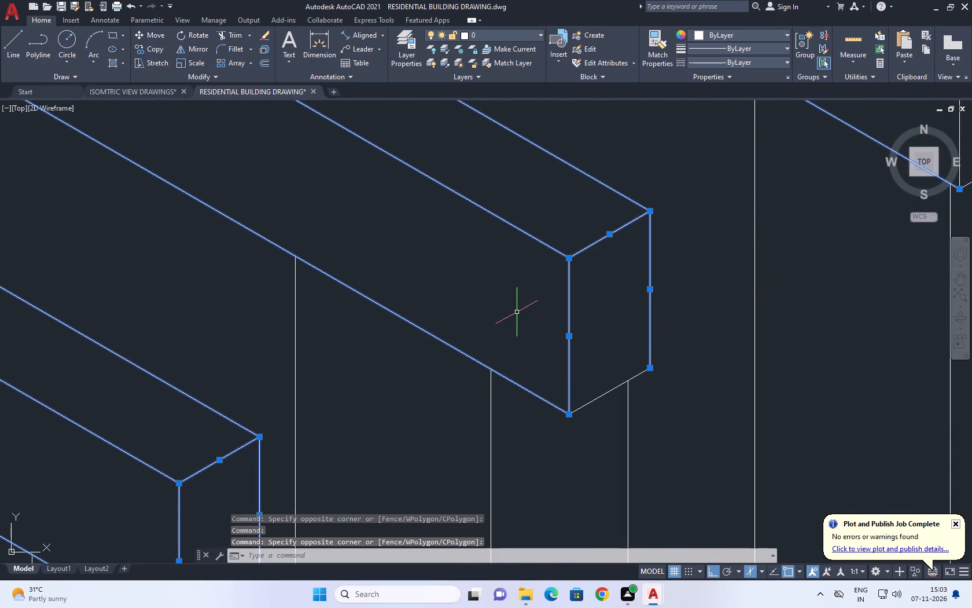
pyautogui.moveTo(599, 415); pyautogui.dragTo(594, 409)
pyautogui.click(571, 361)
pyautogui.scroll(-3, 530, 351)
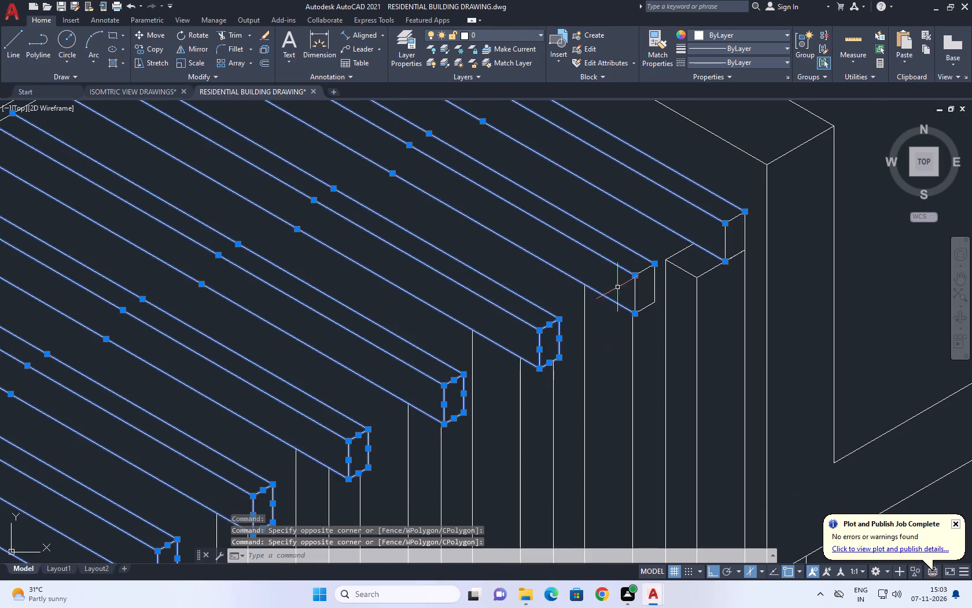
# Add the four end face edges of the second-to-last pergola slat, beside the corner post, to the selection.
pyautogui.scroll(2, 650, 281)
pyautogui.click(666, 275)
pyautogui.click(593, 317)
pyautogui.click(632, 258)
pyautogui.click(621, 235)
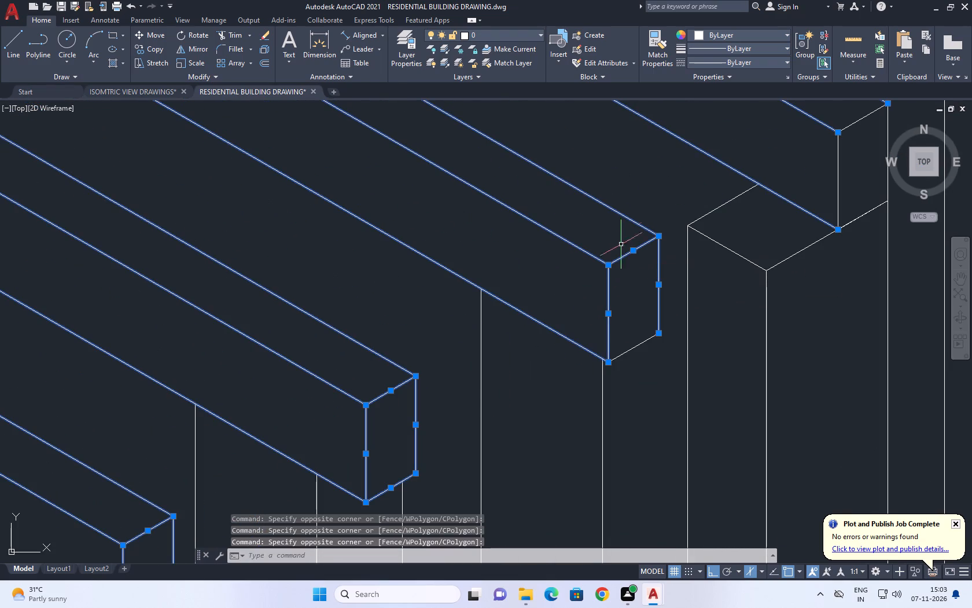
pyautogui.click(646, 351)
pyautogui.click(632, 325)
# Add the last pergola slat's bottom, vertical and top end face edges to the selection, keeping the post's top edge out of it.
pyautogui.scroll(-4, 627, 345)
pyautogui.scroll(3, 666, 320)
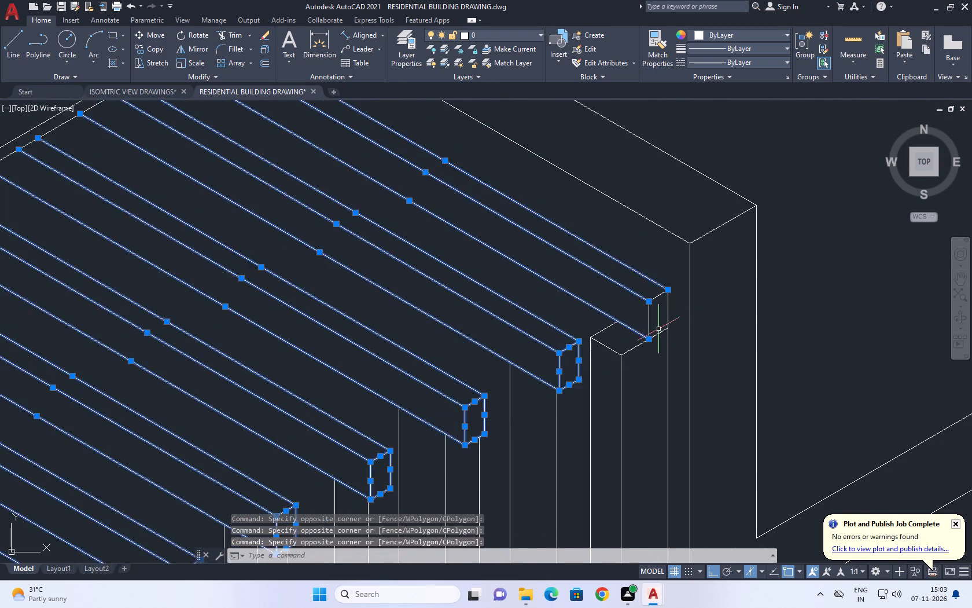
pyautogui.scroll(2, 658, 331)
pyautogui.click(664, 344)
pyautogui.click(650, 306)
pyautogui.click(639, 297)
pyautogui.click(612, 294)
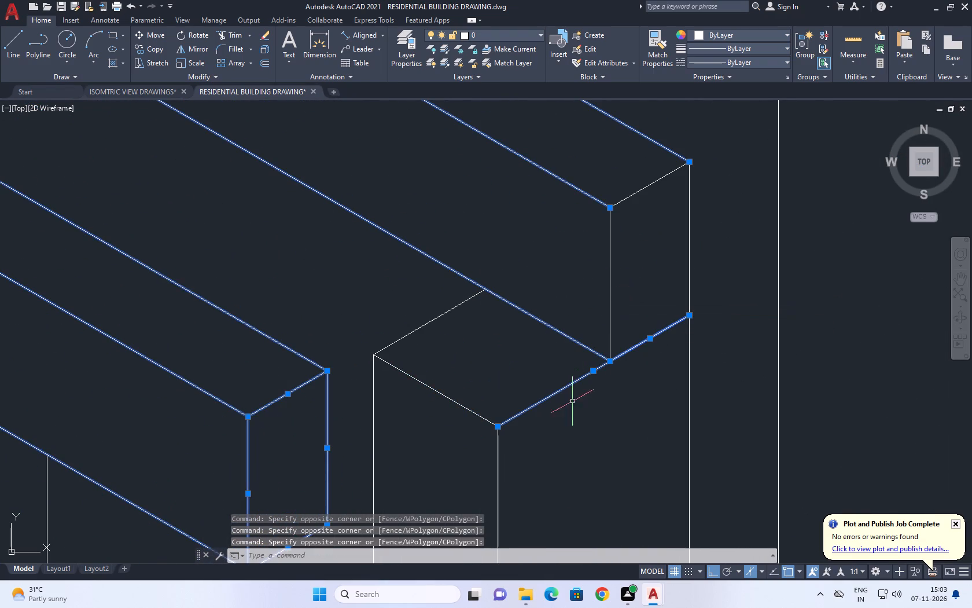
pyautogui.keyDown('shift'); pyautogui.moveTo(553, 448); pyautogui.dragTo(545, 437); pyautogui.keyUp('shift')
pyautogui.keyDown('shift'); pyautogui.click(511, 393); pyautogui.keyUp('shift')
pyautogui.click(624, 288)
pyautogui.click(581, 255)
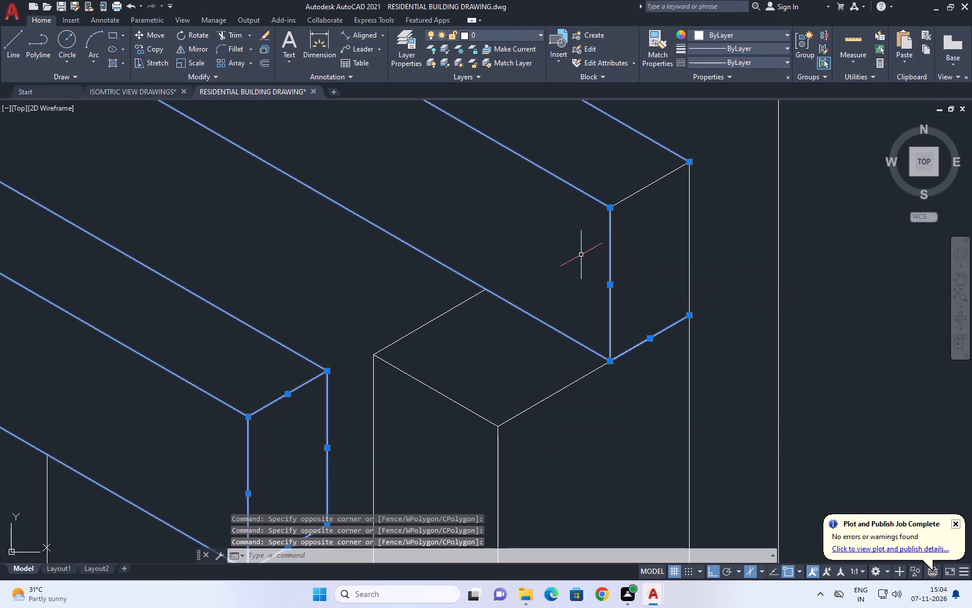
pyautogui.click(623, 182)
pyautogui.click(631, 232)
pyautogui.click(660, 199)
pyautogui.click(625, 170)
pyautogui.scroll(-4, 569, 277)
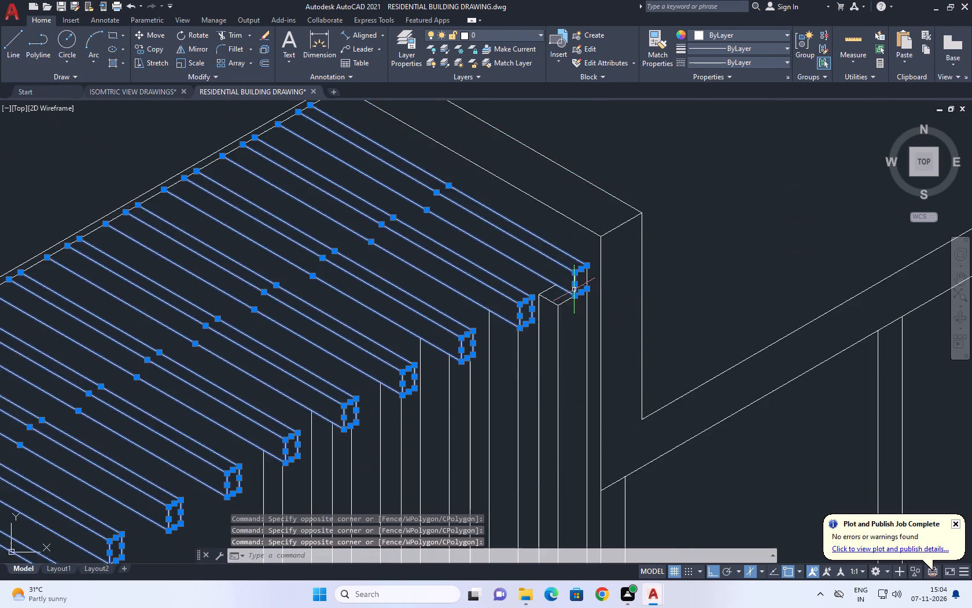
# Add the adjoining end beam's two long top edges, outer vertical edge and short top end edge to the selection.
pyautogui.scroll(-2, 582, 294)
pyautogui.moveTo(570, 237); pyautogui.dragTo(571, 266, button='middle')
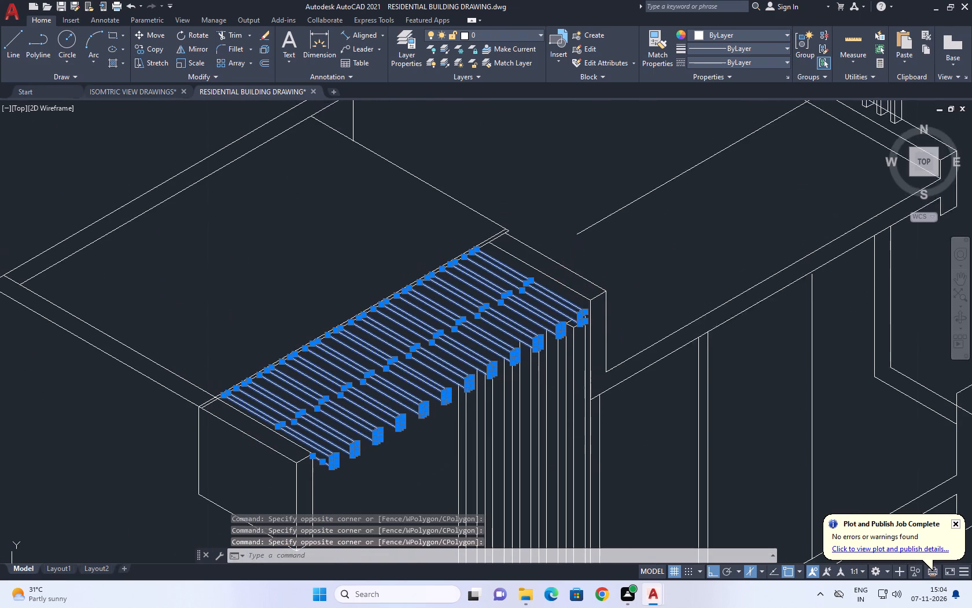
pyautogui.scroll(2, 584, 285)
pyautogui.click(609, 243)
pyautogui.click(505, 298)
pyautogui.click(647, 343)
pyautogui.click(624, 349)
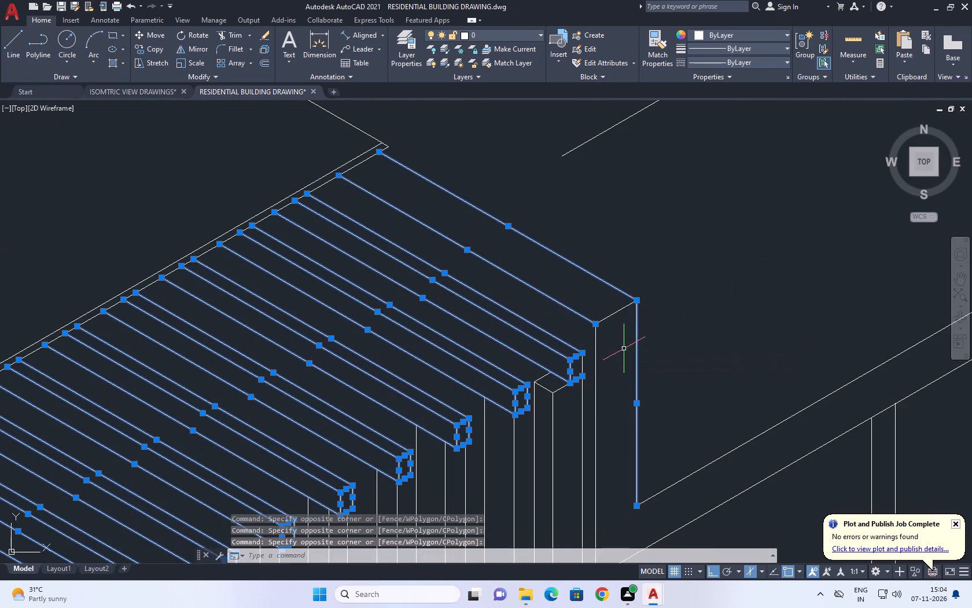
pyautogui.click(625, 308)
# Move the selected slats and beam edges about 0.5 straight up so the beam's outer edge meets the reference line's endpoint.
pyautogui.moveTo(612, 278); pyautogui.dragTo(610, 285, button='middle')
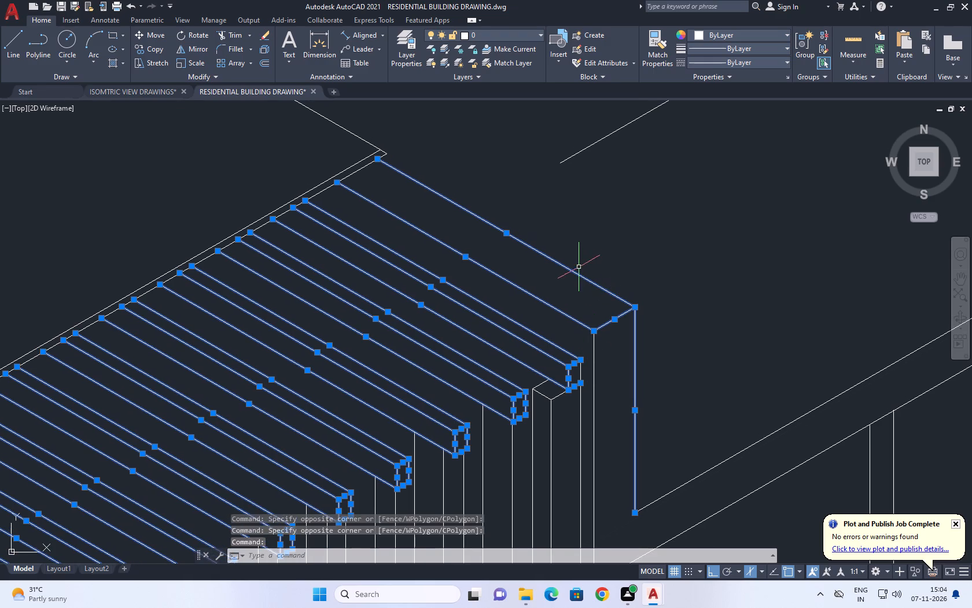
pyautogui.moveTo(582, 264); pyautogui.dragTo(579, 282, button='middle')
pyautogui.moveTo(589, 225); pyautogui.dragTo(589, 257, button='middle')
pyautogui.press('m')
pyautogui.press('space')
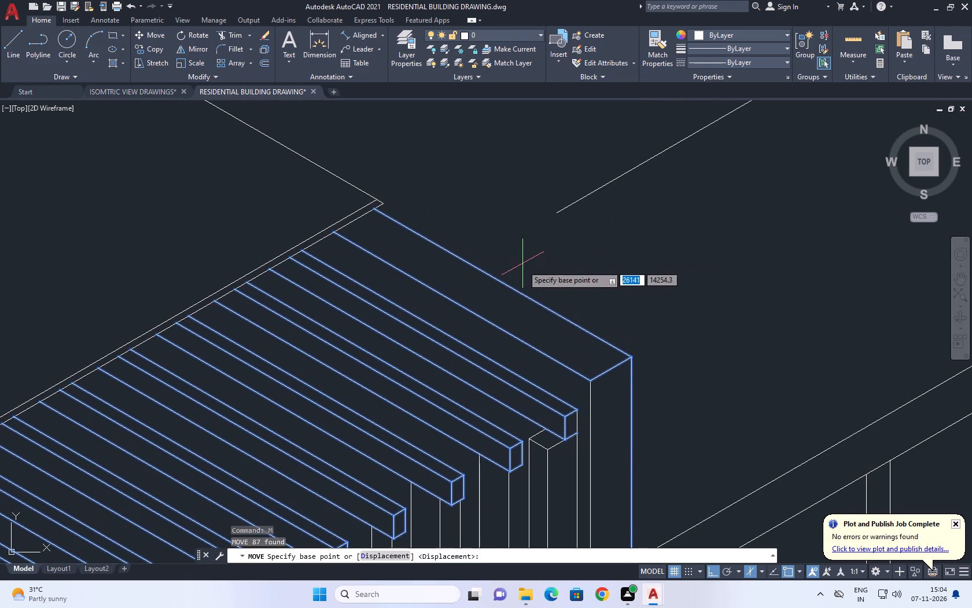
pyautogui.click(561, 316)
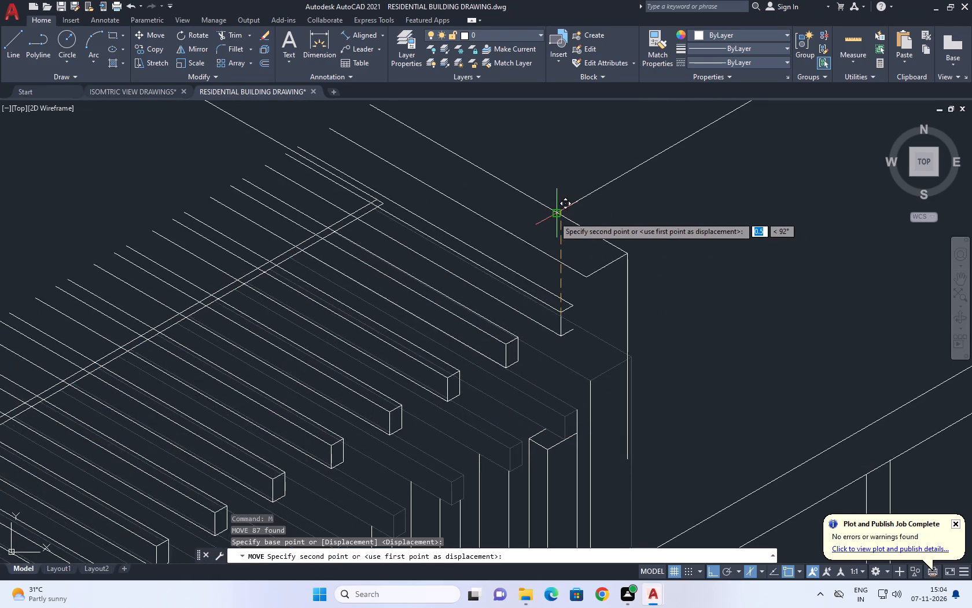
pyautogui.scroll(1, 554, 216)
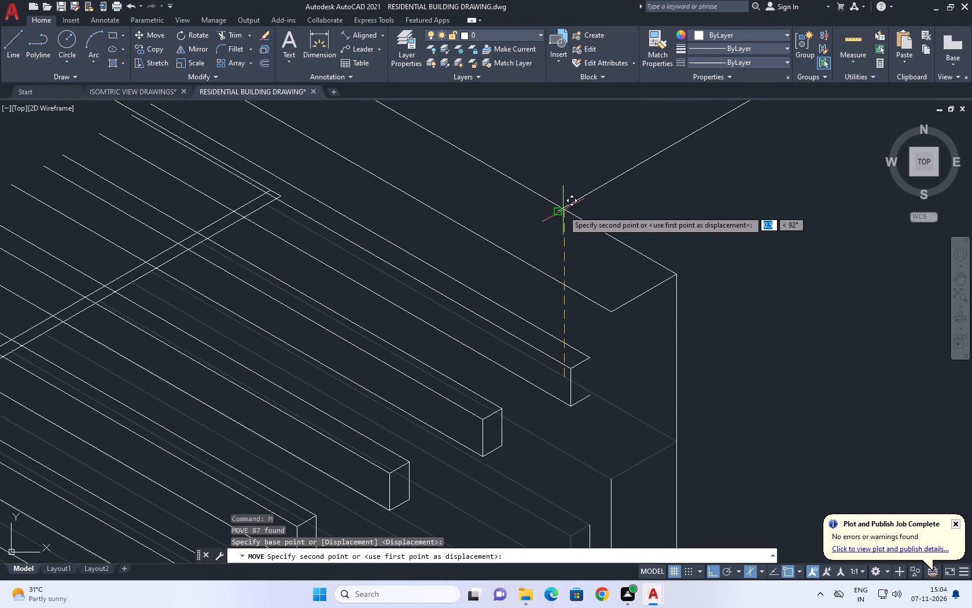
pyautogui.scroll(2, 559, 210)
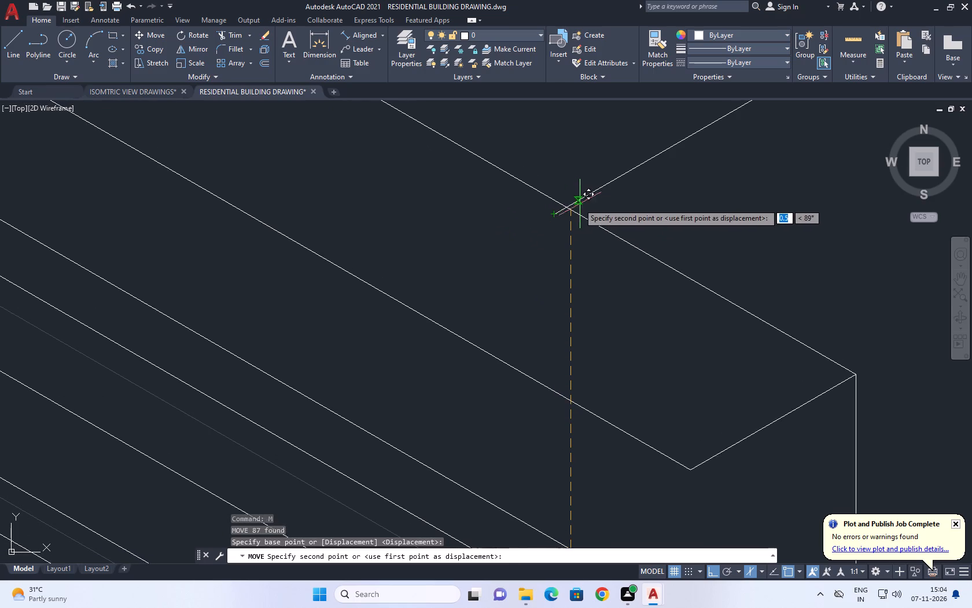
pyautogui.click(557, 214)
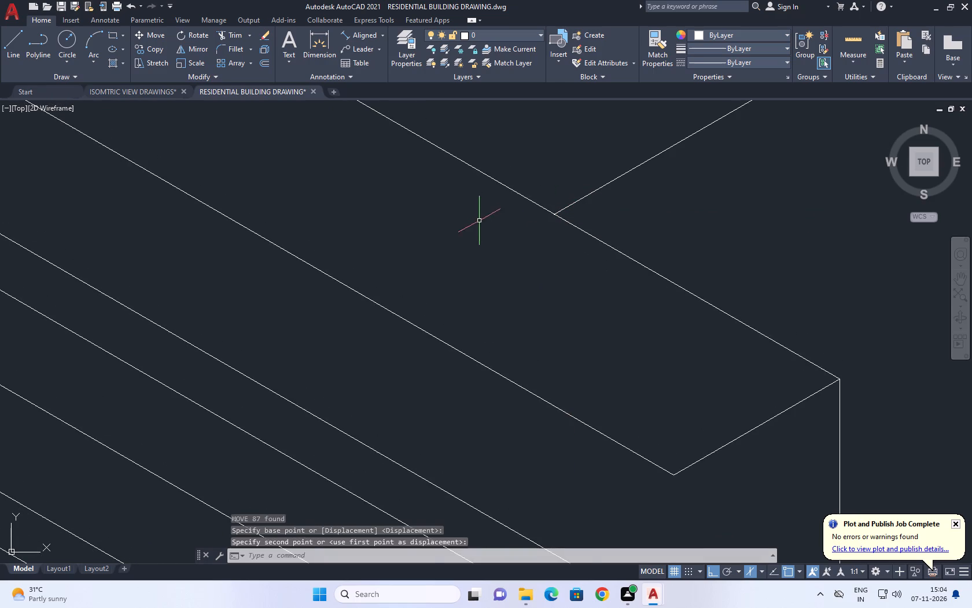
# Move the corner post's three top edges and its outer vertical line about 0.6 straight up to the last slat's underside.
pyautogui.scroll(-6, 483, 223)
pyautogui.moveTo(511, 266); pyautogui.dragTo(507, 309, button='middle')
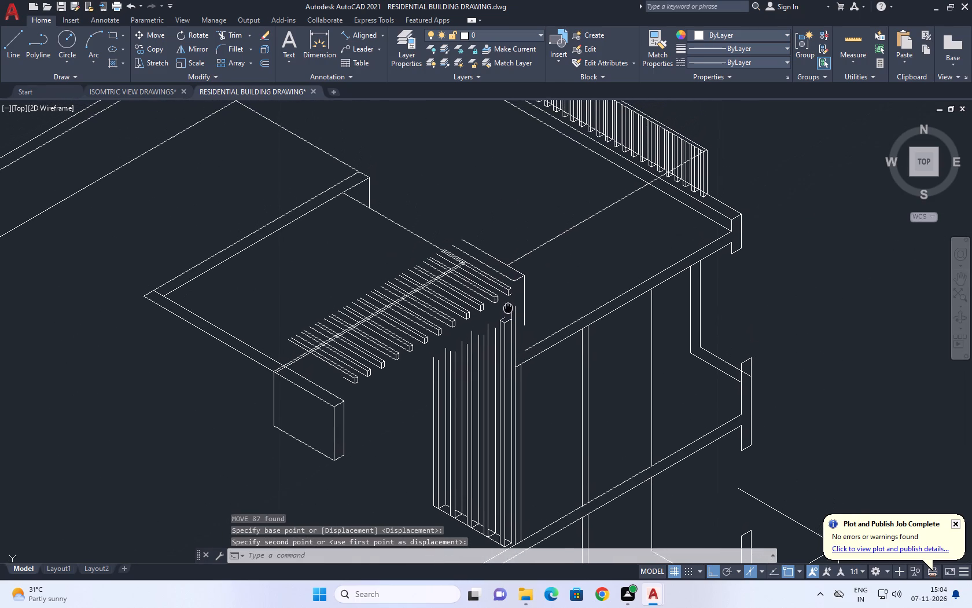
pyautogui.moveTo(507, 309); pyautogui.dragTo(477, 321, button='middle')
pyautogui.moveTo(386, 394); pyautogui.dragTo(409, 375, button='middle')
pyautogui.scroll(3, 472, 309)
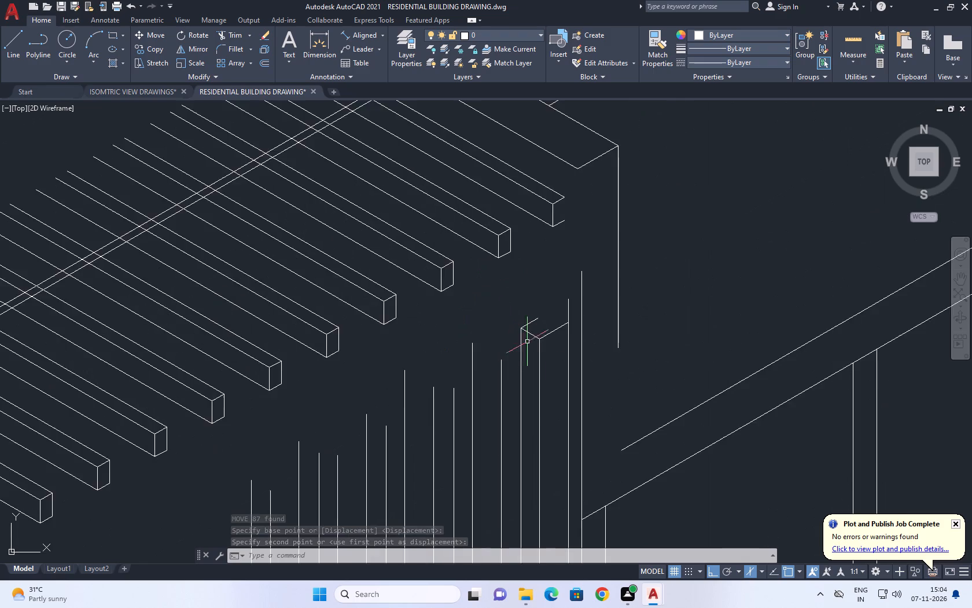
pyautogui.scroll(1, 542, 358)
pyautogui.click(562, 329)
pyautogui.click(545, 291)
pyautogui.click(515, 312)
pyautogui.click(503, 293)
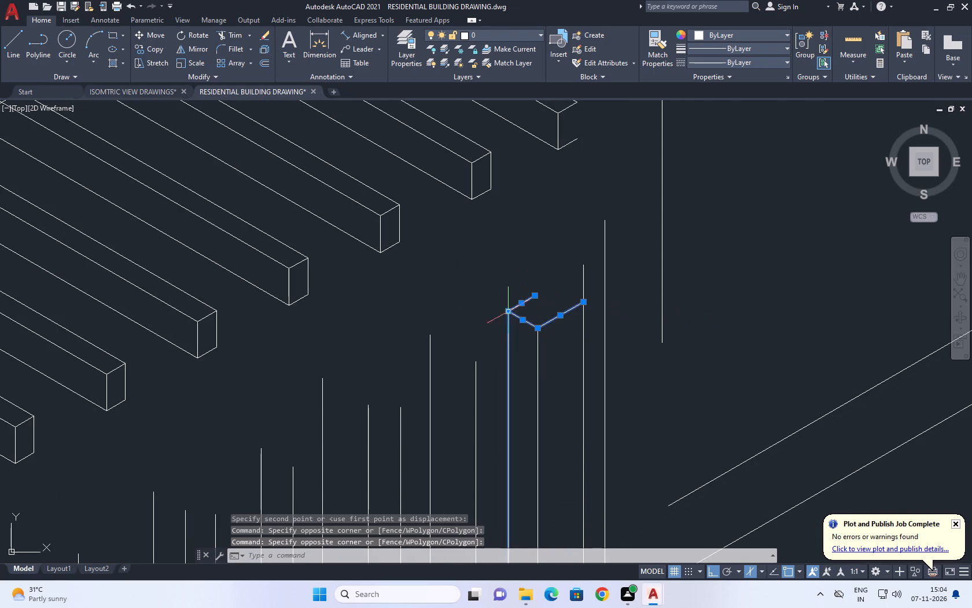
pyautogui.scroll(-2, 520, 295)
pyautogui.moveTo(519, 274); pyautogui.dragTo(521, 338, button='middle')
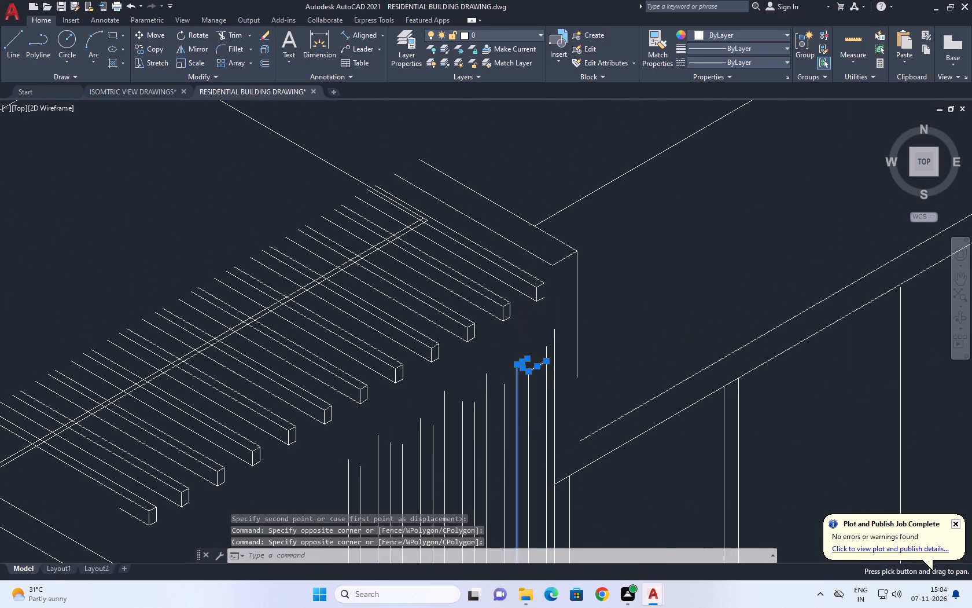
pyautogui.press('m')
pyautogui.press('space')
pyautogui.scroll(2, 525, 357)
pyautogui.click(507, 380)
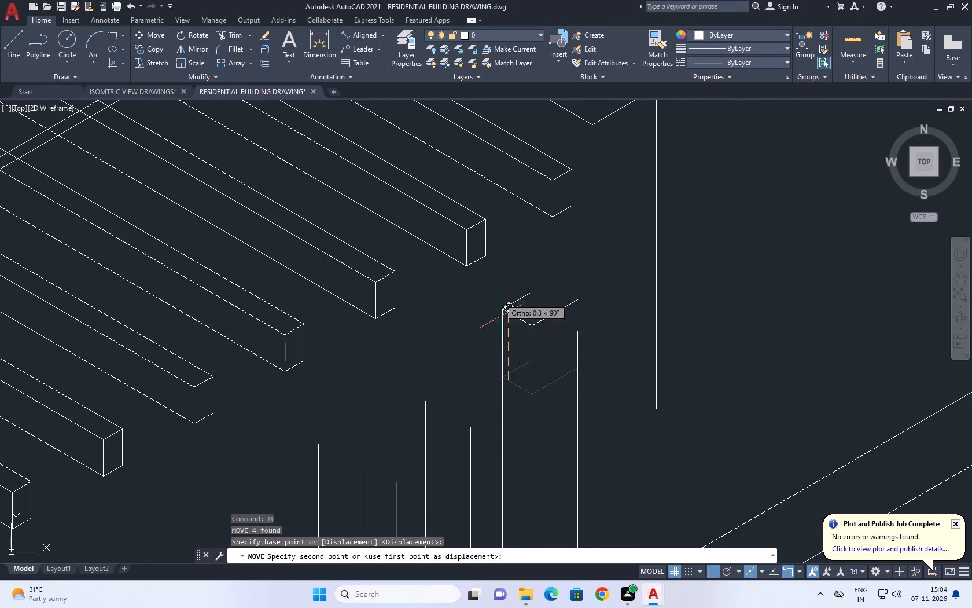
pyautogui.scroll(1, 505, 234)
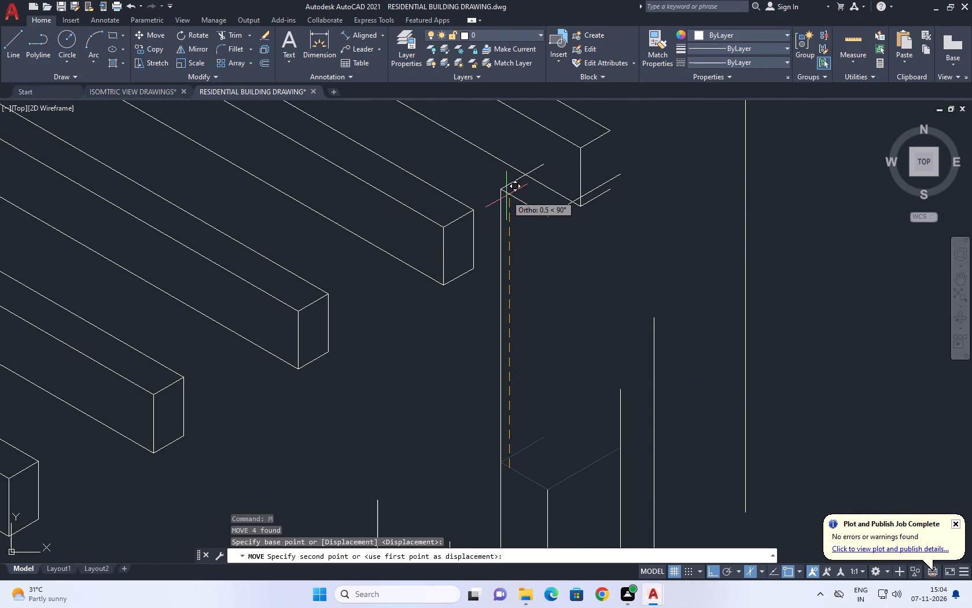
pyautogui.scroll(1, 505, 166)
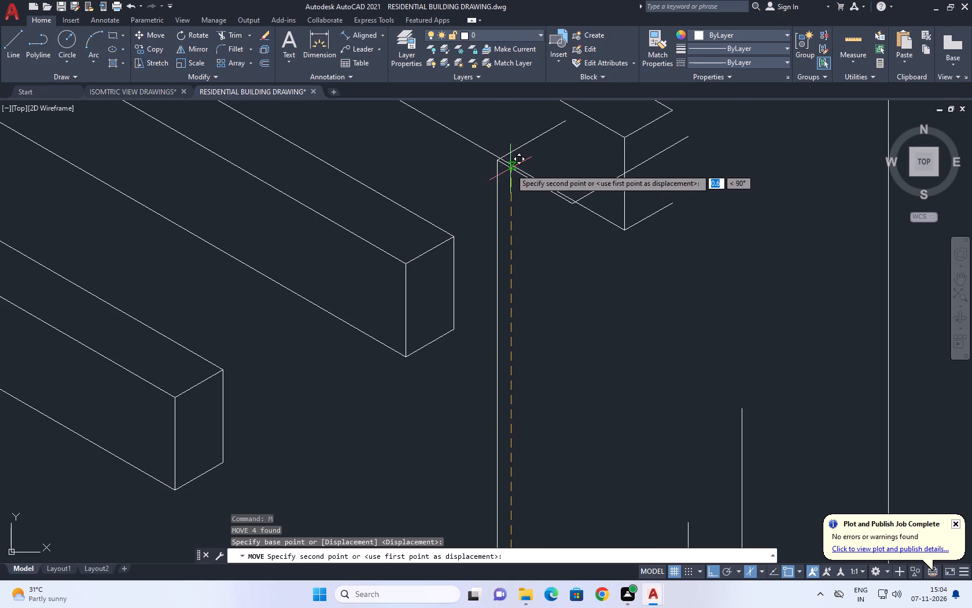
pyautogui.click(510, 169)
# Extend all the vertical post lines under the pergola up to the raised slats and end beam with one fence selection.
pyautogui.scroll(-1, 511, 243)
pyautogui.moveTo(618, 190); pyautogui.dragTo(605, 240, button='middle')
pyautogui.scroll(-2, 601, 243)
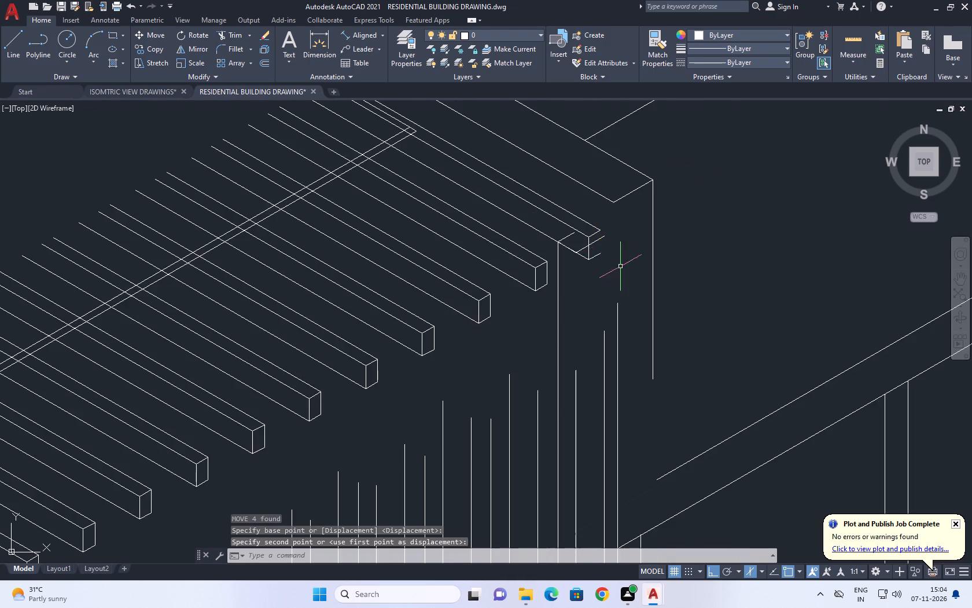
pyautogui.moveTo(621, 272); pyautogui.dragTo(598, 191, button='middle')
pyautogui.scroll(-2, 604, 204)
pyautogui.press('w')
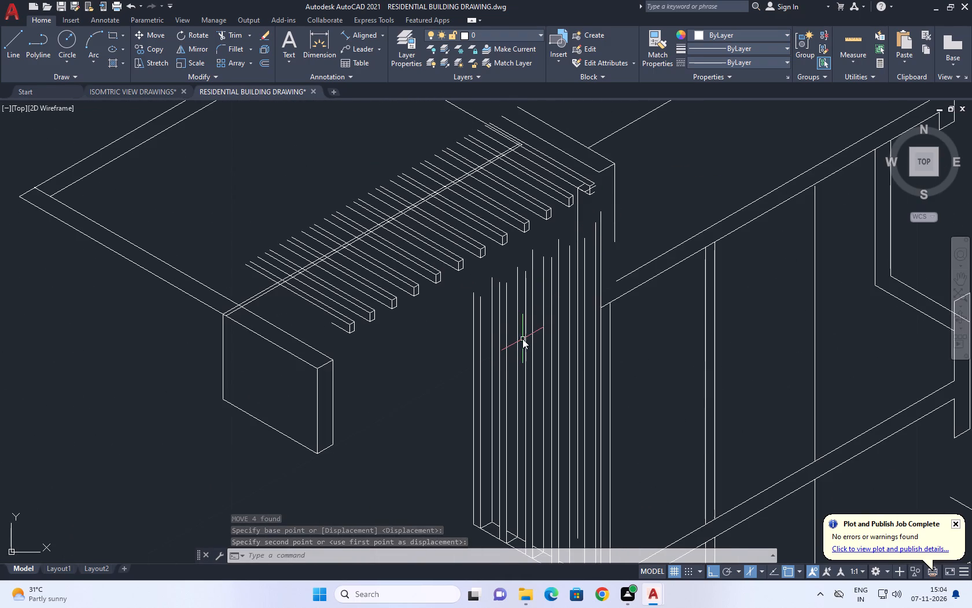
pyautogui.press('Escape')
pyautogui.press('r')
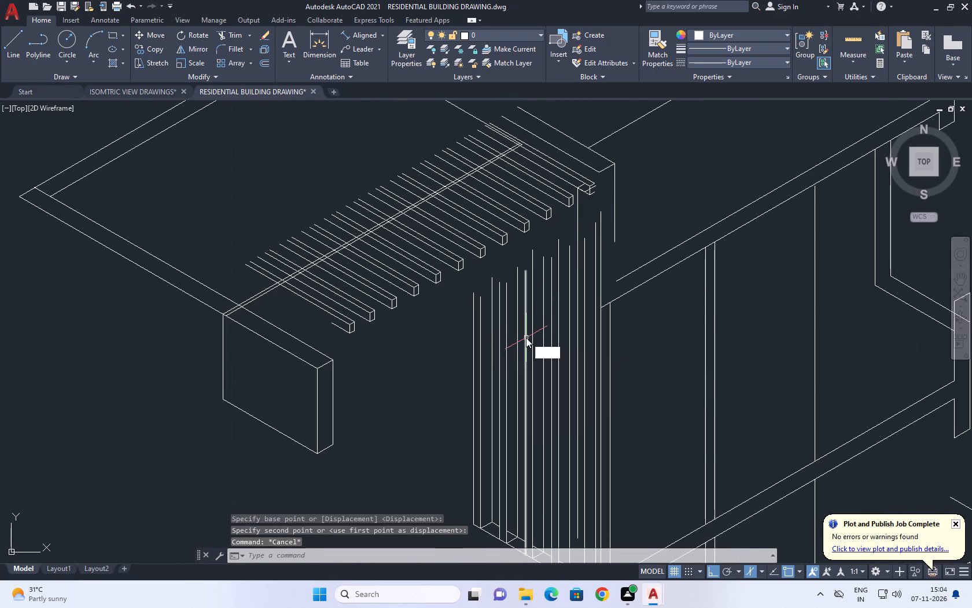
pyautogui.press('Escape')
pyautogui.write('EX')
pyautogui.press('space')
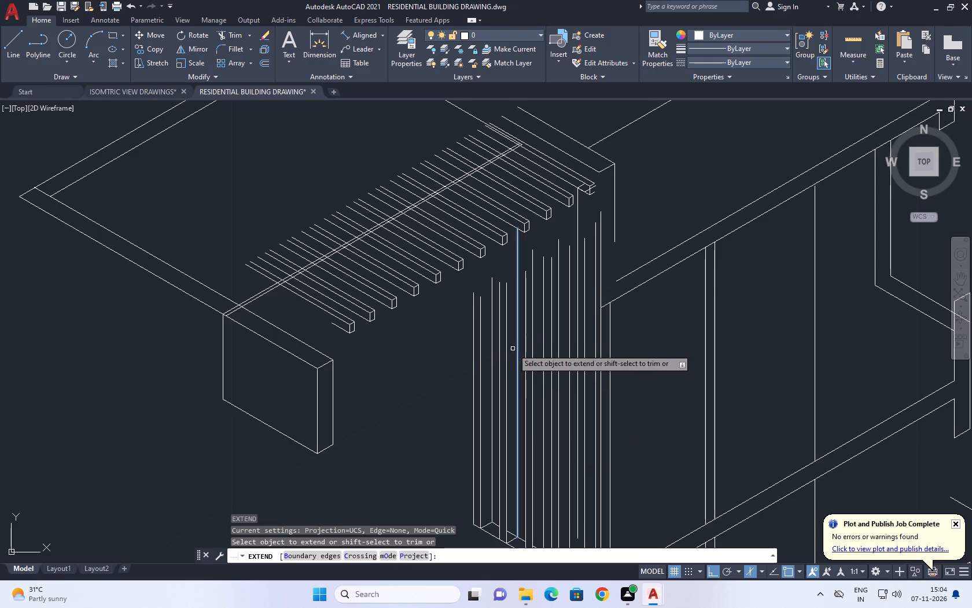
pyautogui.click(462, 344)
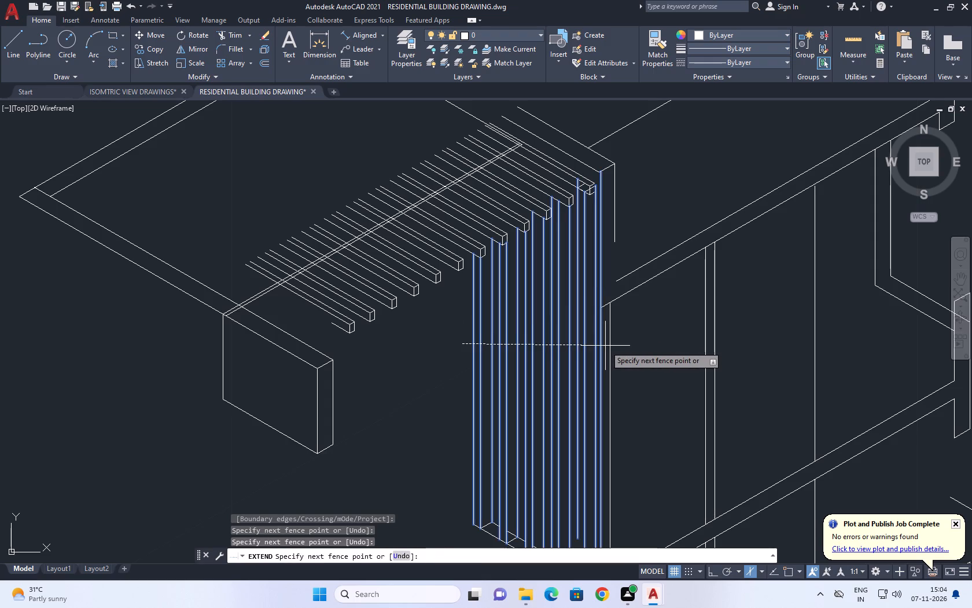
pyautogui.click(609, 346)
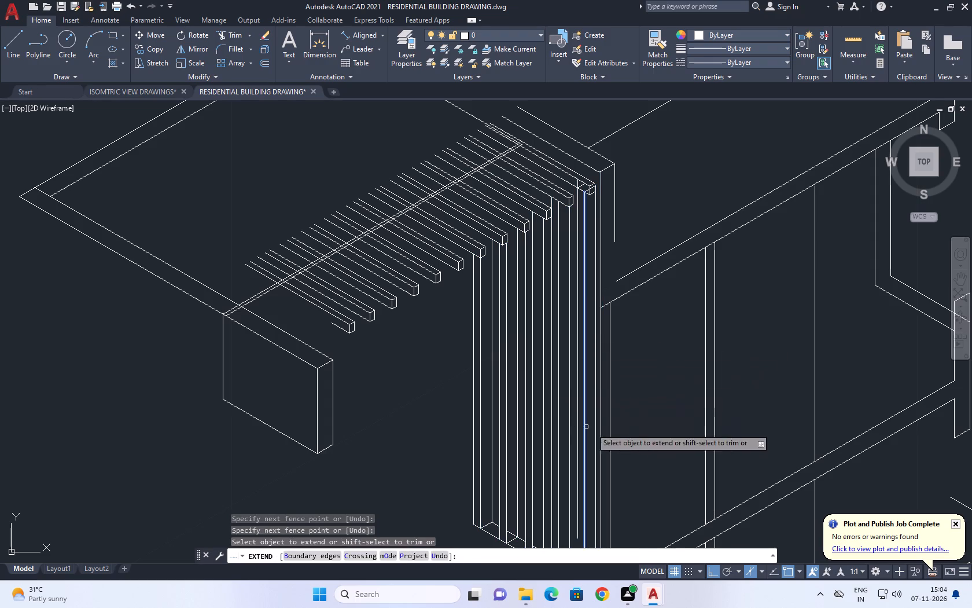
pyautogui.press('Escape')
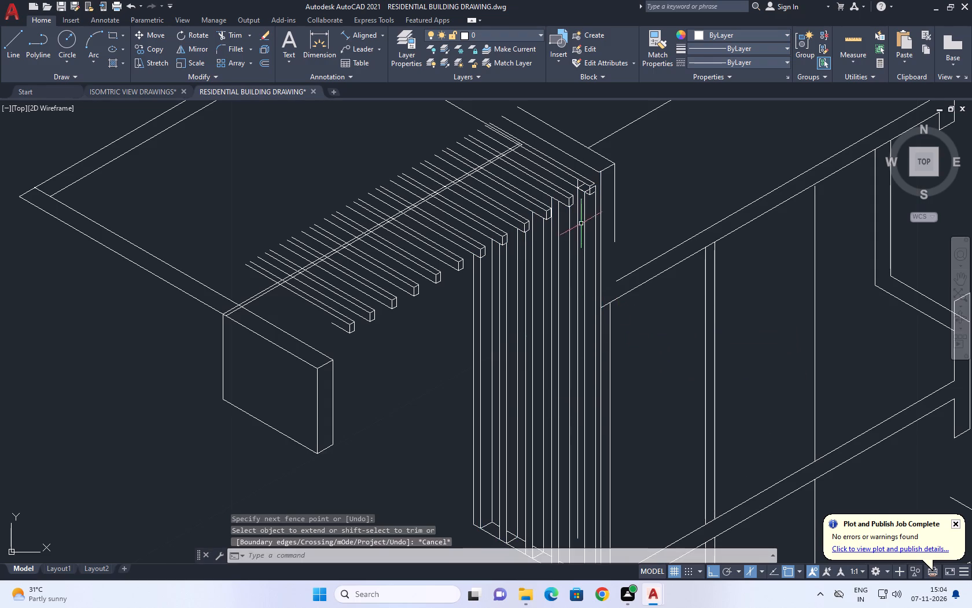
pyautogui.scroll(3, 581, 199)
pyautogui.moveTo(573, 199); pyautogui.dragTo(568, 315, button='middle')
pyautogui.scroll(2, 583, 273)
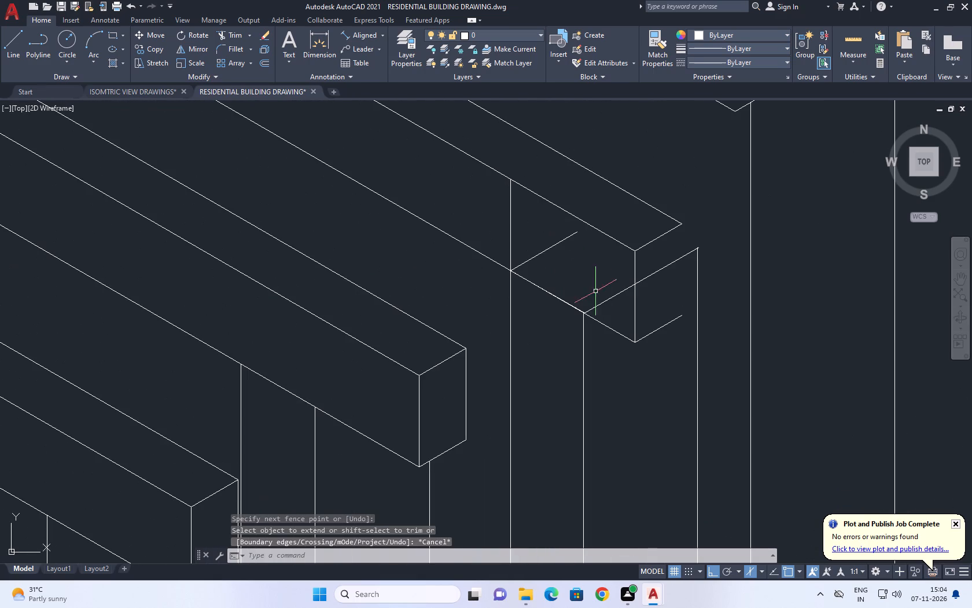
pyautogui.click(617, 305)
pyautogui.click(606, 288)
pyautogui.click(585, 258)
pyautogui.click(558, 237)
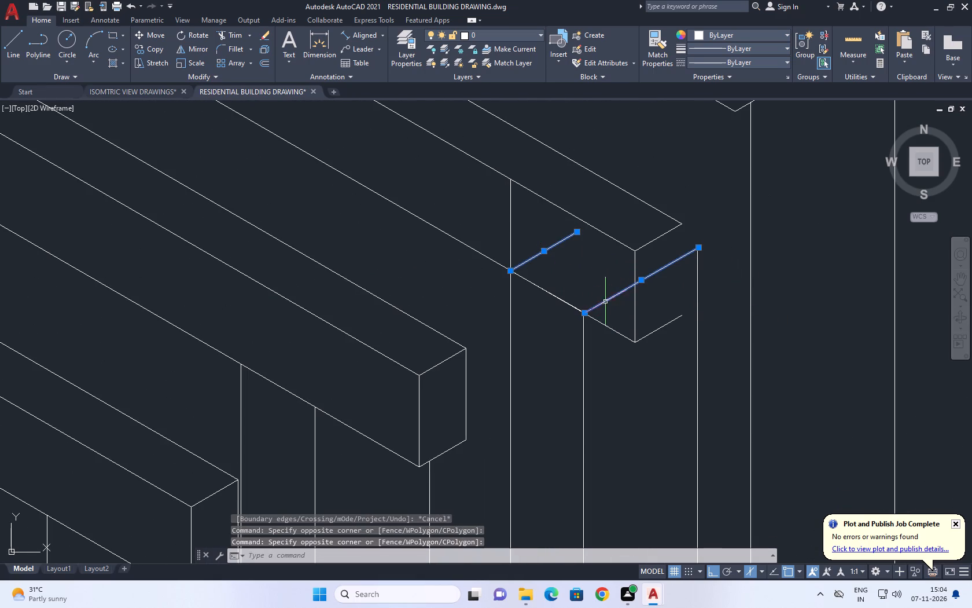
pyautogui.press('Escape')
# Trim the corner post's top edges and vertical stub overlapping the last slat, plus the leftover piece atop the adjacent vertical line.
pyautogui.press('t')
pyautogui.write('R')
pyautogui.press('space')
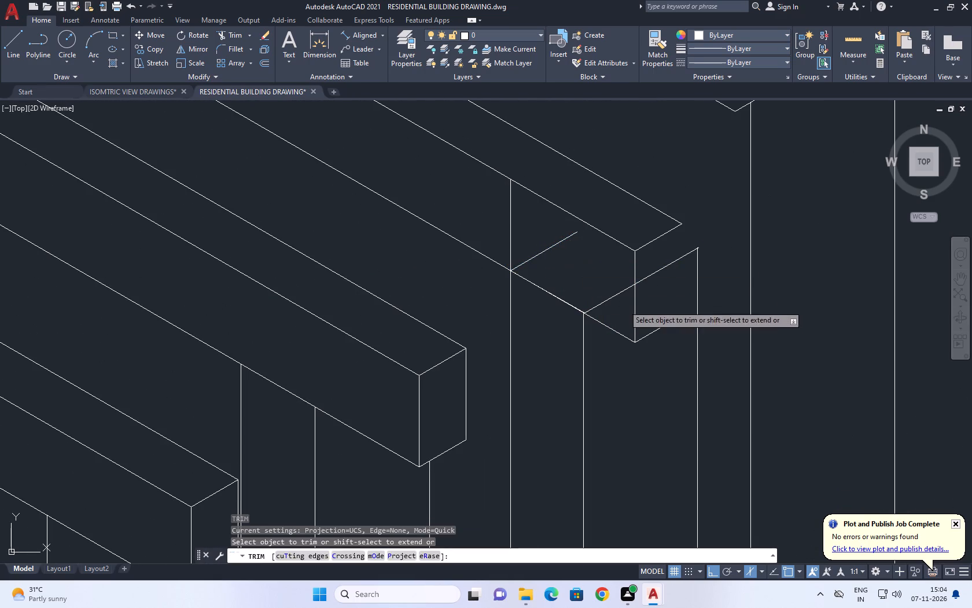
pyautogui.click(624, 305)
pyautogui.moveTo(509, 219); pyautogui.dragTo(502, 216)
pyautogui.click(682, 274)
pyautogui.click(671, 244)
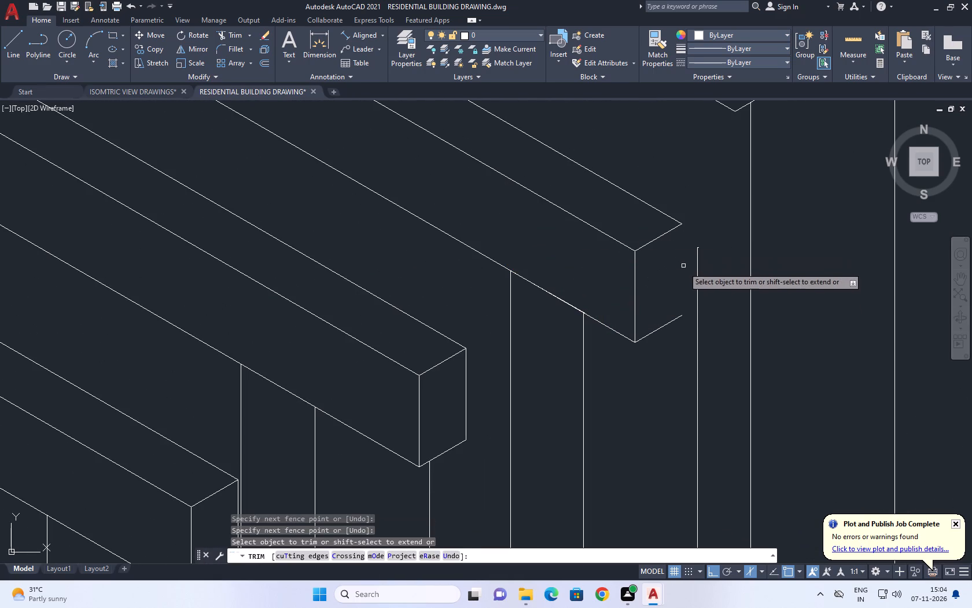
pyautogui.scroll(6, 694, 266)
pyautogui.click(669, 244)
pyautogui.click(647, 225)
pyautogui.scroll(-4, 756, 301)
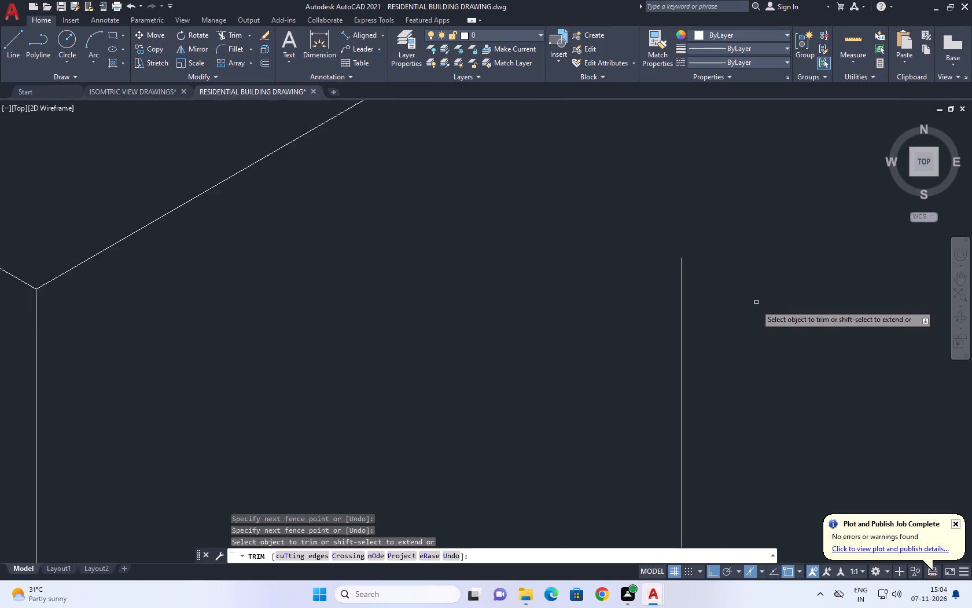
# Draw the missing vertical edge between the upper and lower outer corners of the last slat's end face.
pyautogui.scroll(-7, 756, 305)
pyautogui.press('space')
pyautogui.middleClick(746, 316)
pyautogui.write('L')
pyautogui.press('space')
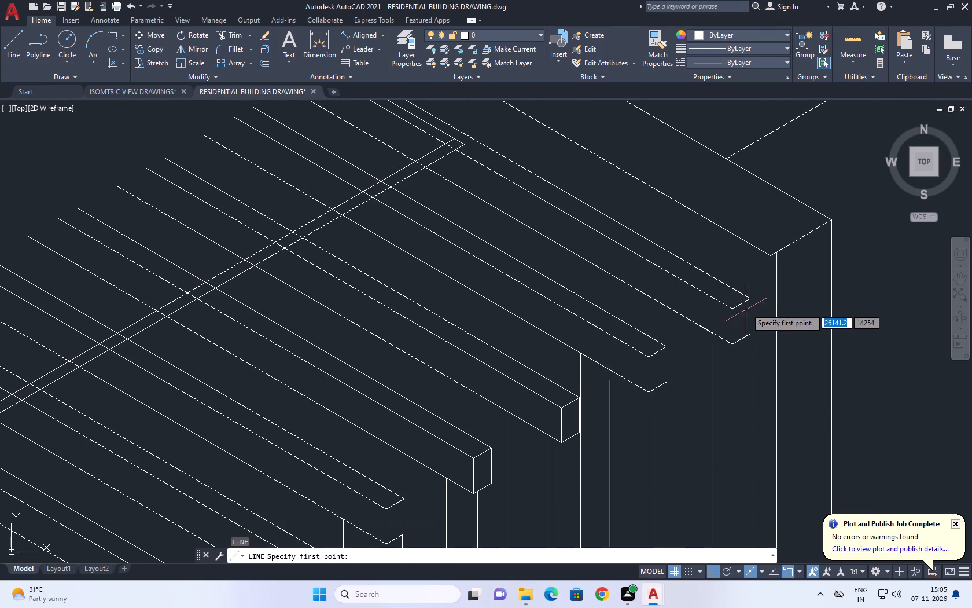
pyautogui.scroll(3, 744, 303)
pyautogui.click(764, 283)
pyautogui.click(768, 425)
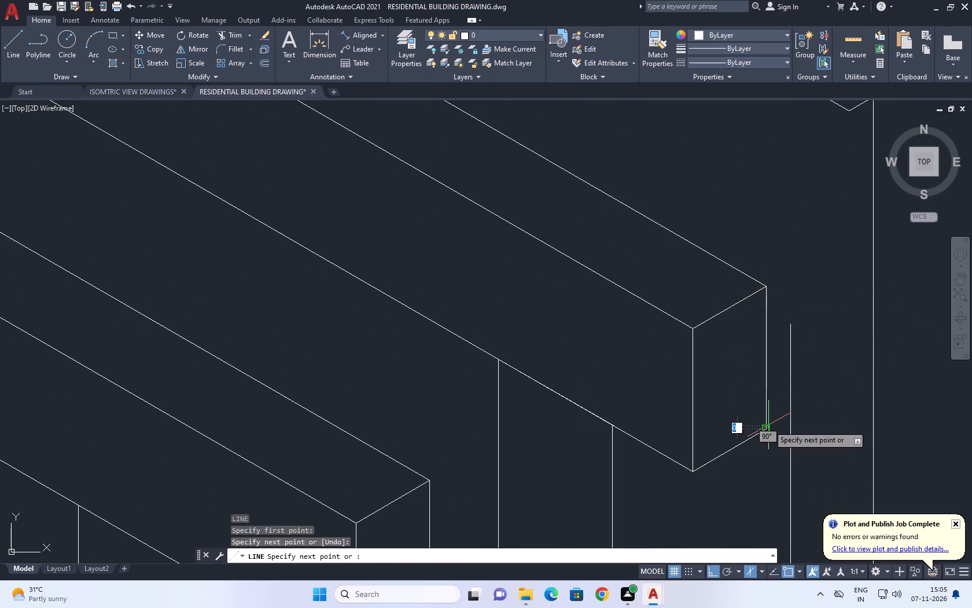
pyautogui.press('space')
# Extend the short vertical line beside the last post down to the posts' bottom edge.
pyautogui.scroll(-4, 735, 386)
pyautogui.moveTo(725, 353); pyautogui.dragTo(695, 354, button='middle')
pyautogui.scroll(-3, 689, 352)
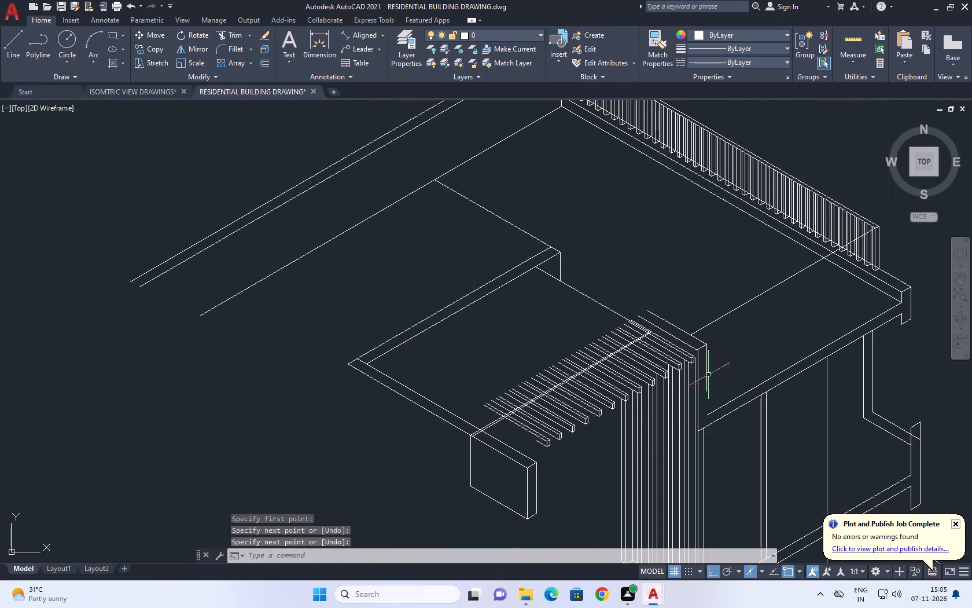
pyautogui.moveTo(573, 432); pyautogui.dragTo(523, 433, button='middle')
pyautogui.scroll(2, 461, 455)
pyautogui.moveTo(460, 452); pyautogui.dragTo(463, 454, button='middle')
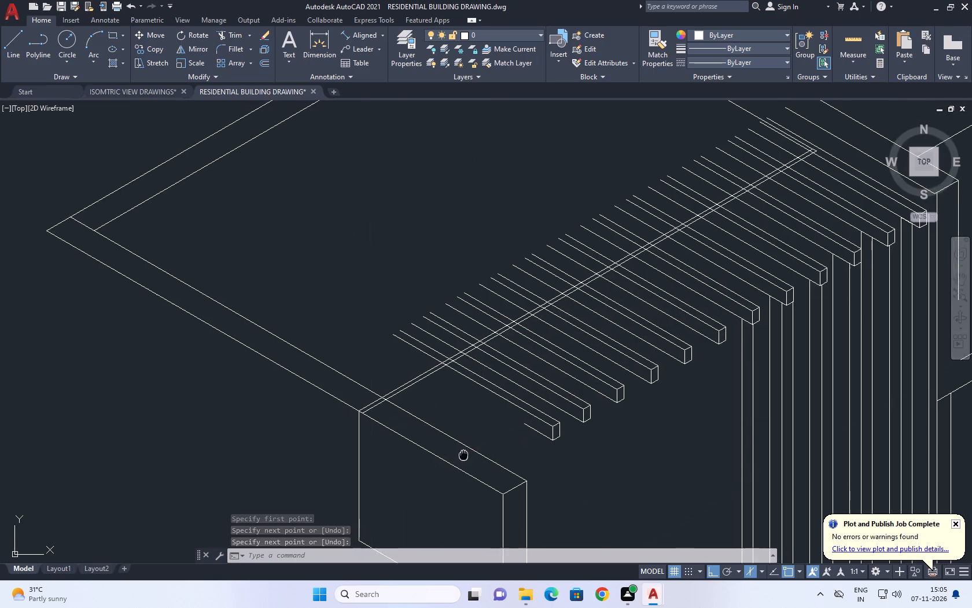
pyautogui.moveTo(463, 454); pyautogui.dragTo(470, 455, button='middle')
pyautogui.scroll(-2, 506, 432)
pyautogui.moveTo(535, 470); pyautogui.dragTo(503, 449, button='middle')
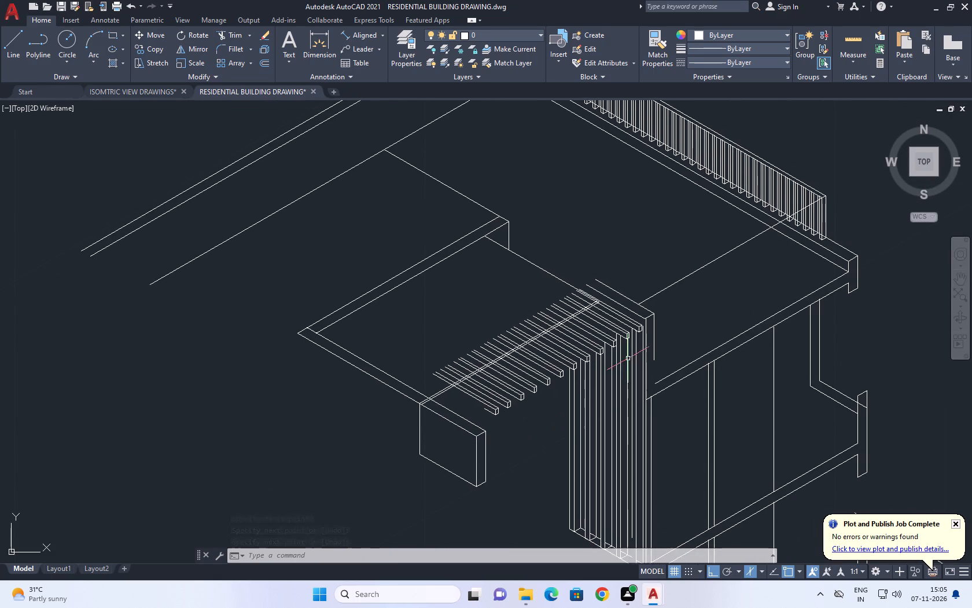
pyautogui.moveTo(638, 347); pyautogui.dragTo(609, 283, button='middle')
pyautogui.scroll(1, 605, 274)
pyautogui.scroll(-3, 603, 265)
pyautogui.scroll(2, 613, 373)
pyautogui.scroll(3, 588, 286)
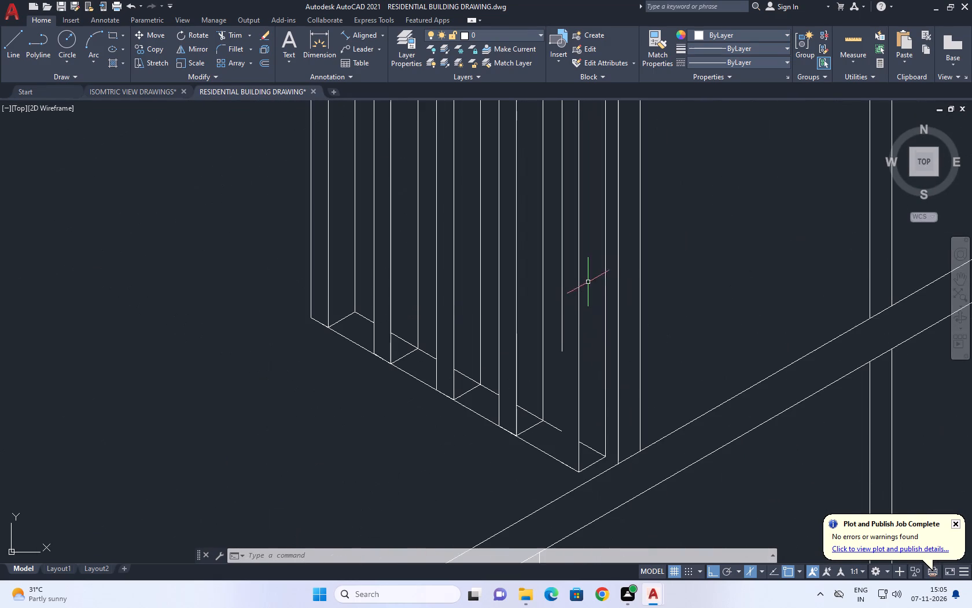
pyautogui.middleClick(577, 326)
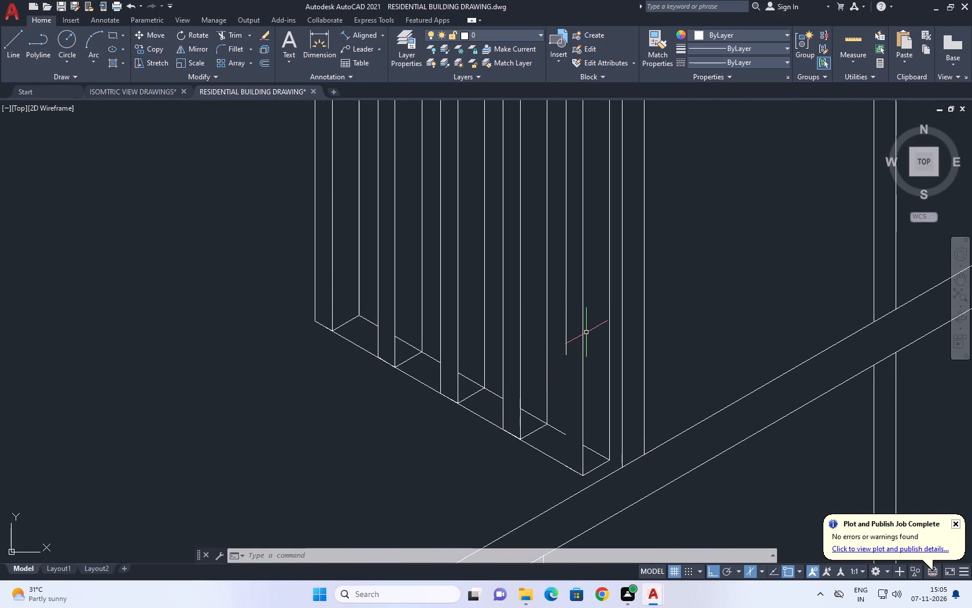
pyautogui.press('e')
pyautogui.press('x')
pyautogui.press('space')
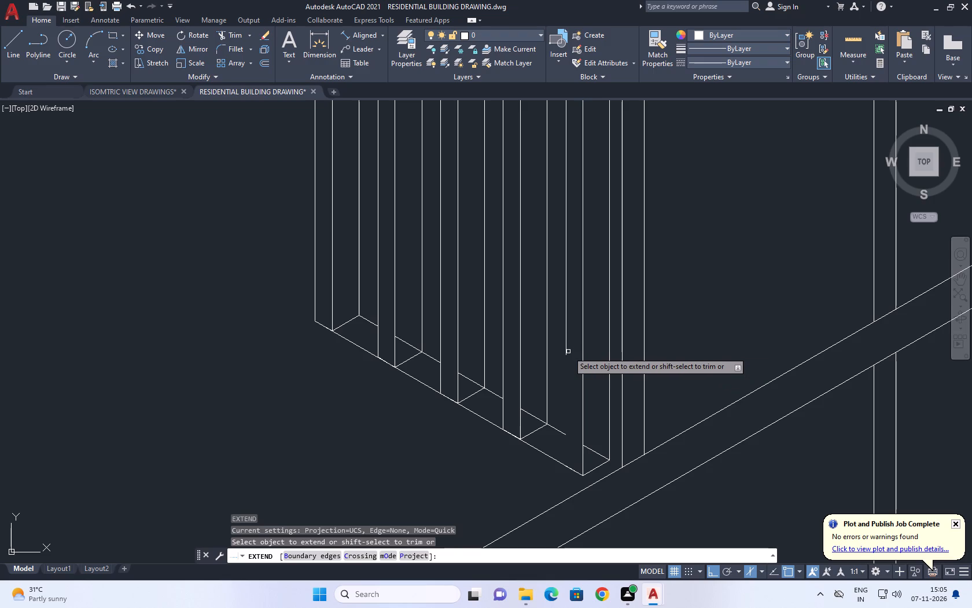
pyautogui.click(567, 351)
pyautogui.press('space')
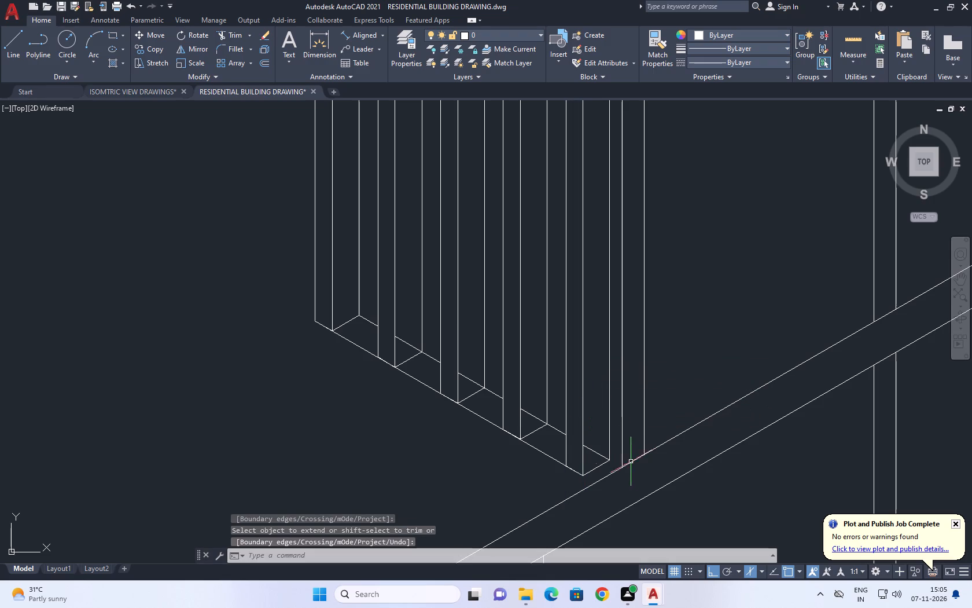
# Extend the outer vertical edge of the wall corner beside the pergola down to the long ledge's lower line.
pyautogui.moveTo(629, 355); pyautogui.dragTo(514, 394, button='middle')
pyautogui.scroll(-1, 565, 406)
pyautogui.moveTo(569, 303); pyautogui.dragTo(585, 405, button='middle')
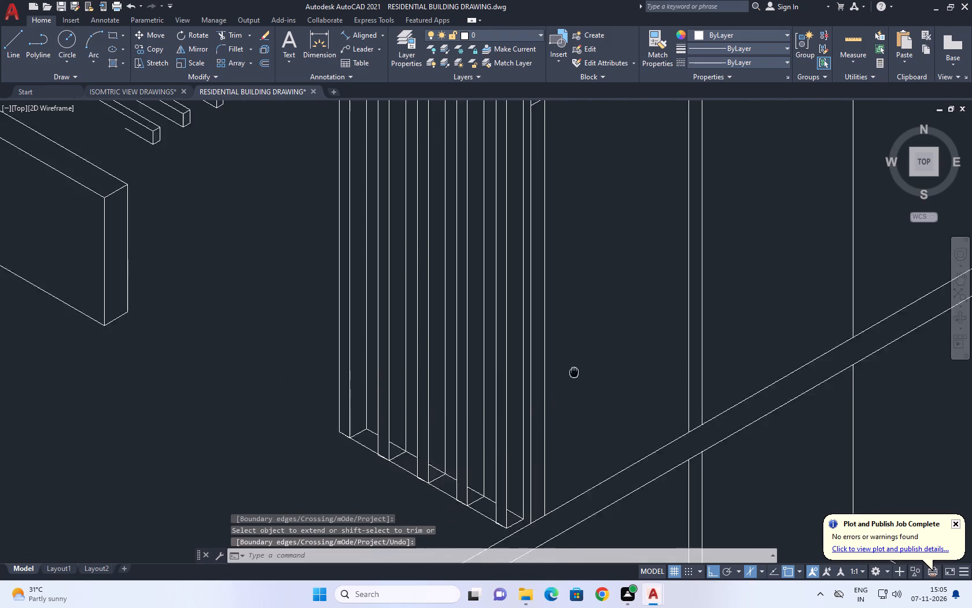
pyautogui.moveTo(585, 405); pyautogui.dragTo(596, 425, button='middle')
pyautogui.scroll(-2, 597, 426)
pyautogui.scroll(3, 595, 281)
pyautogui.moveTo(559, 281); pyautogui.dragTo(581, 340, button='middle')
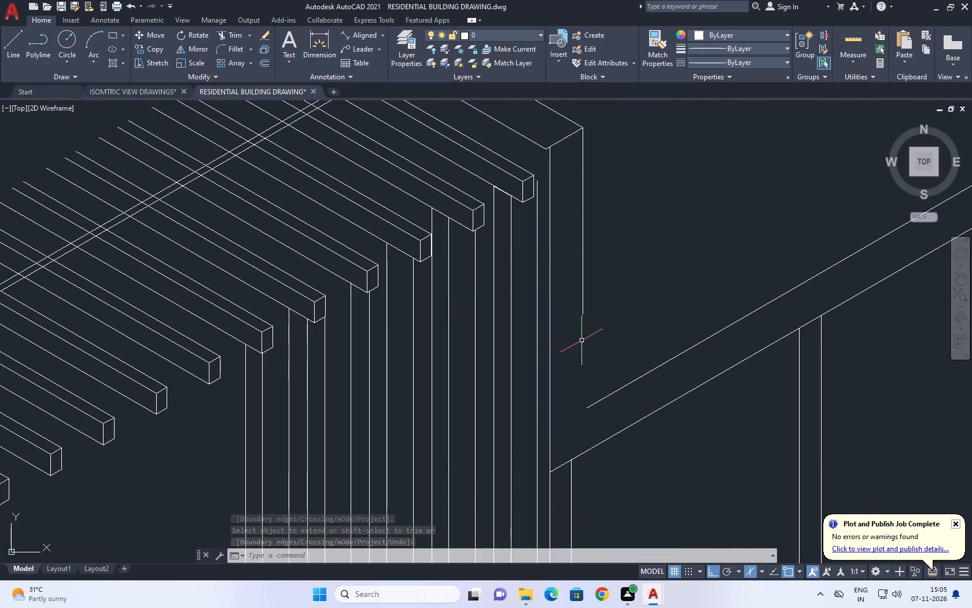
pyautogui.scroll(-1, 581, 340)
pyautogui.moveTo(590, 291); pyautogui.dragTo(590, 300, button='middle')
pyautogui.write('EX')
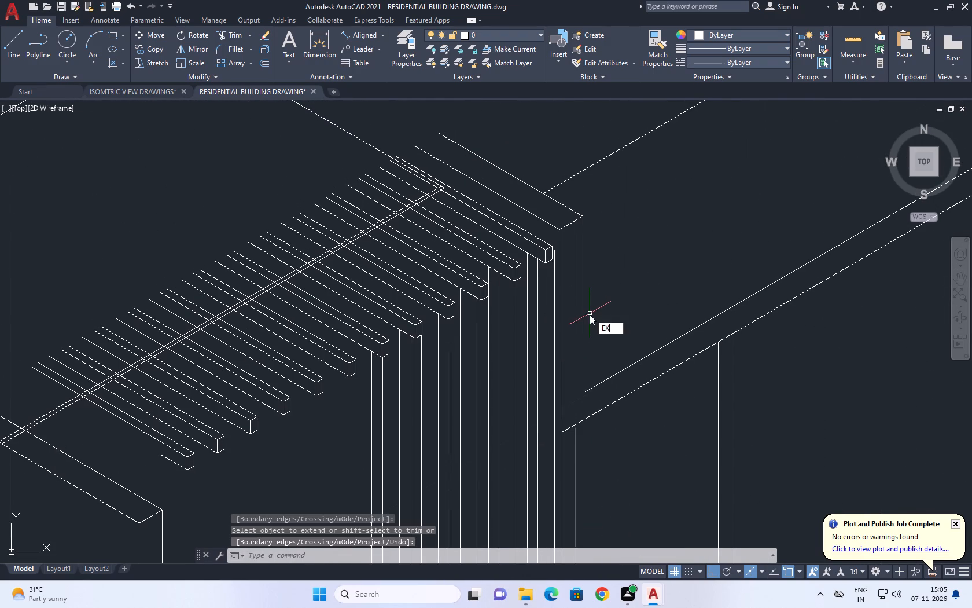
pyautogui.press('space')
pyautogui.click(587, 330)
pyautogui.click(575, 314)
pyautogui.press('space')
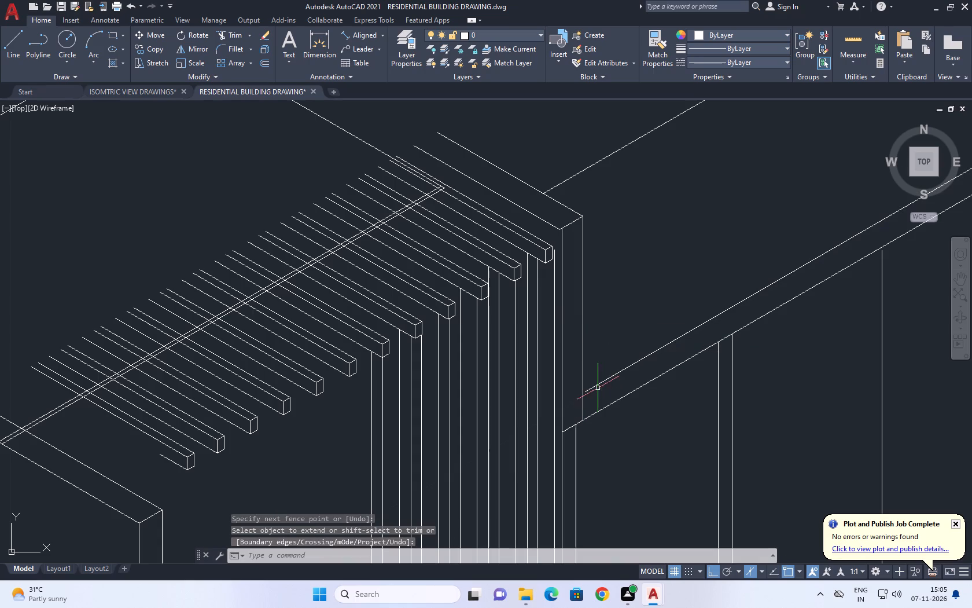
# Extend the long ledge's upper line back to the wall corner's outer vertical edge.
pyautogui.write('EX')
pyautogui.press('space')
pyautogui.click(603, 386)
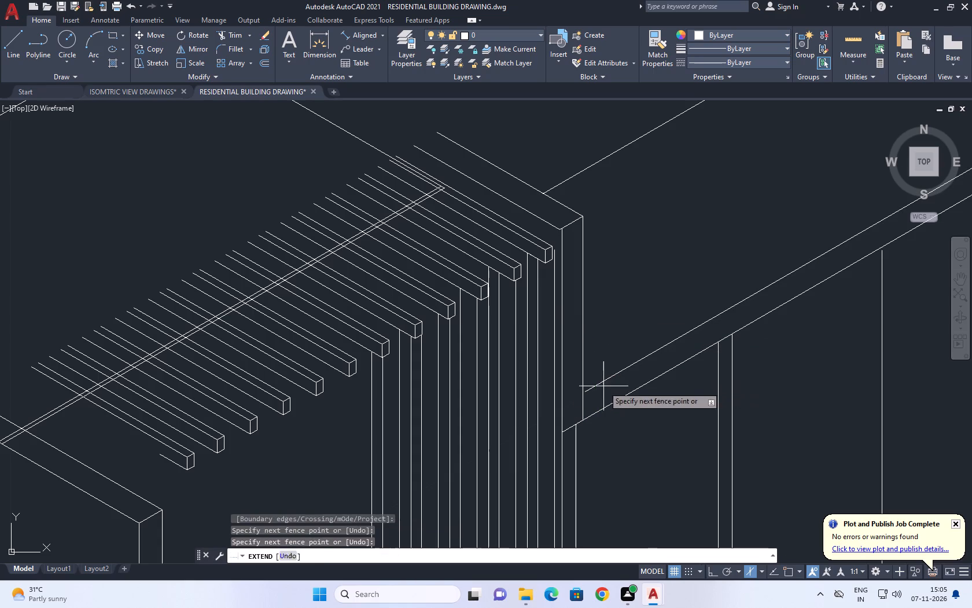
pyautogui.click(602, 370)
pyautogui.press('space')
# Move the two parallel beam lines crossing the slats back to the slats' inner ends, with the front line's endpoint on the roof edge line.
pyautogui.moveTo(579, 257); pyautogui.dragTo(598, 371, button='middle')
pyautogui.scroll(2, 430, 327)
pyautogui.moveTo(424, 328); pyautogui.dragTo(417, 323)
pyautogui.click(406, 316)
pyautogui.scroll(1, 402, 314)
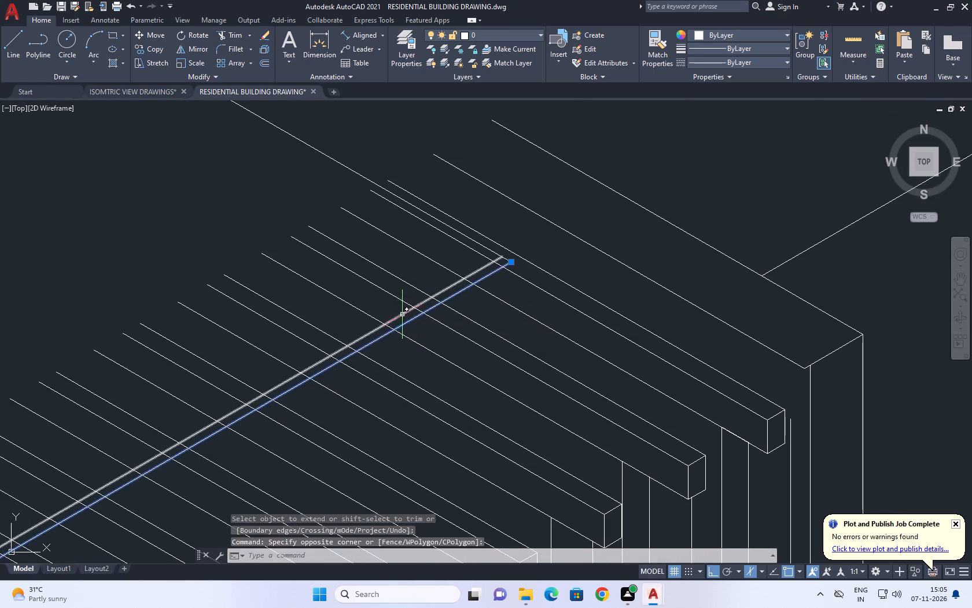
pyautogui.scroll(1, 402, 314)
pyautogui.click(410, 323)
pyautogui.click(381, 288)
pyautogui.scroll(-4, 461, 305)
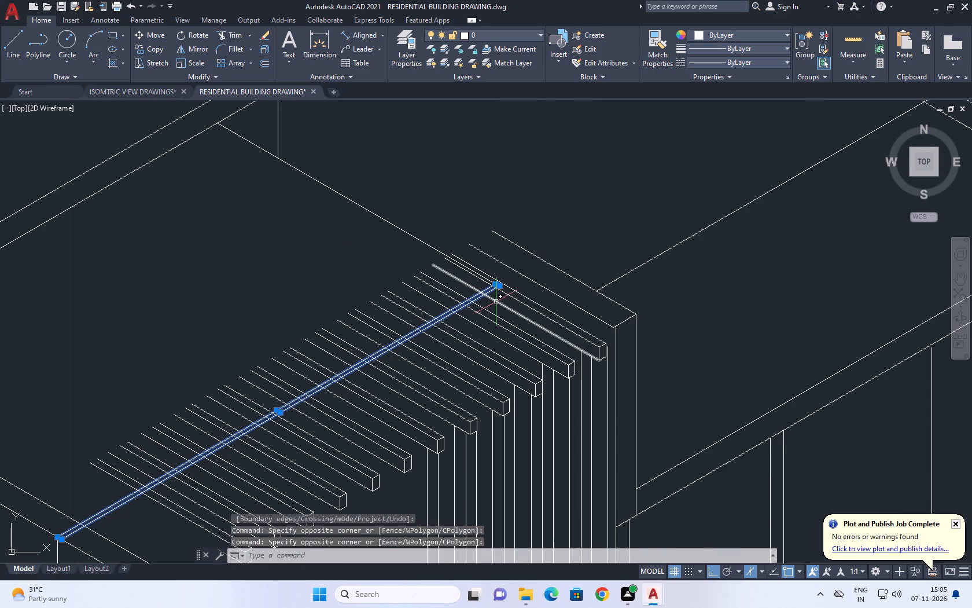
pyautogui.moveTo(315, 388); pyautogui.dragTo(443, 261, button='middle')
pyautogui.click(152, 34)
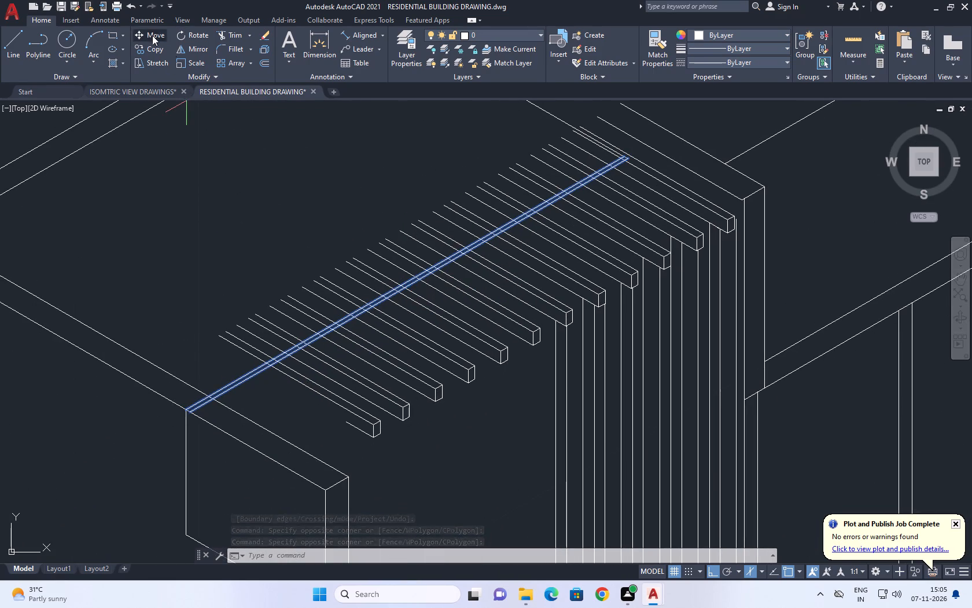
pyautogui.scroll(3, 627, 149)
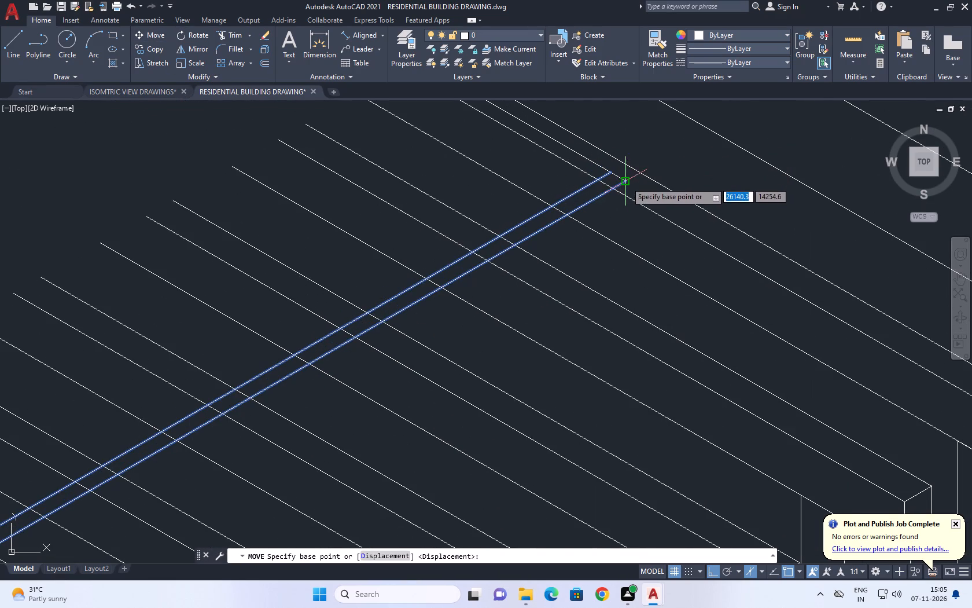
pyautogui.click(626, 182)
pyautogui.scroll(-4, 623, 171)
pyautogui.scroll(4, 605, 157)
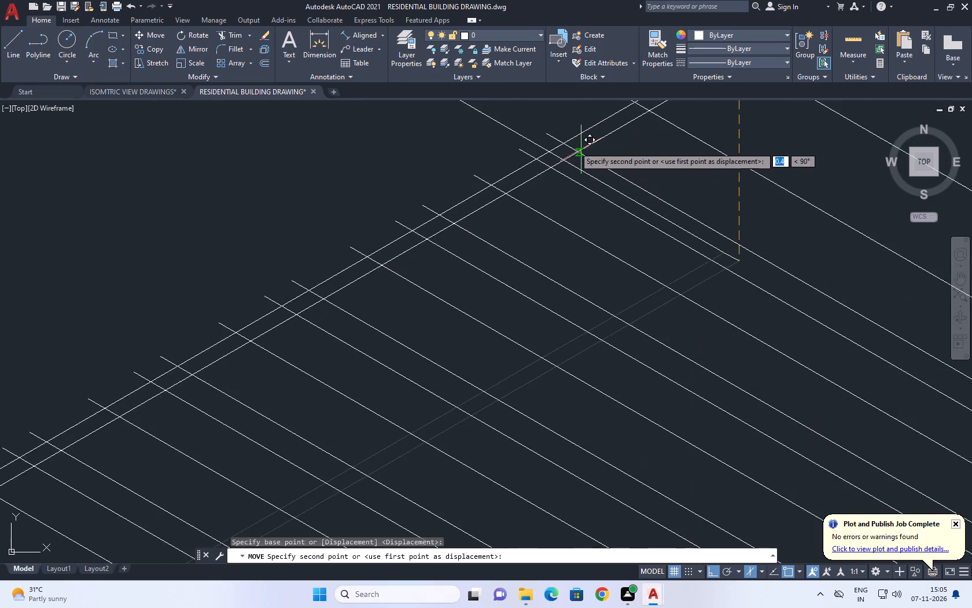
pyautogui.scroll(2, 573, 145)
pyautogui.scroll(-3, 511, 140)
pyautogui.moveTo(526, 137); pyautogui.dragTo(544, 193, button='middle')
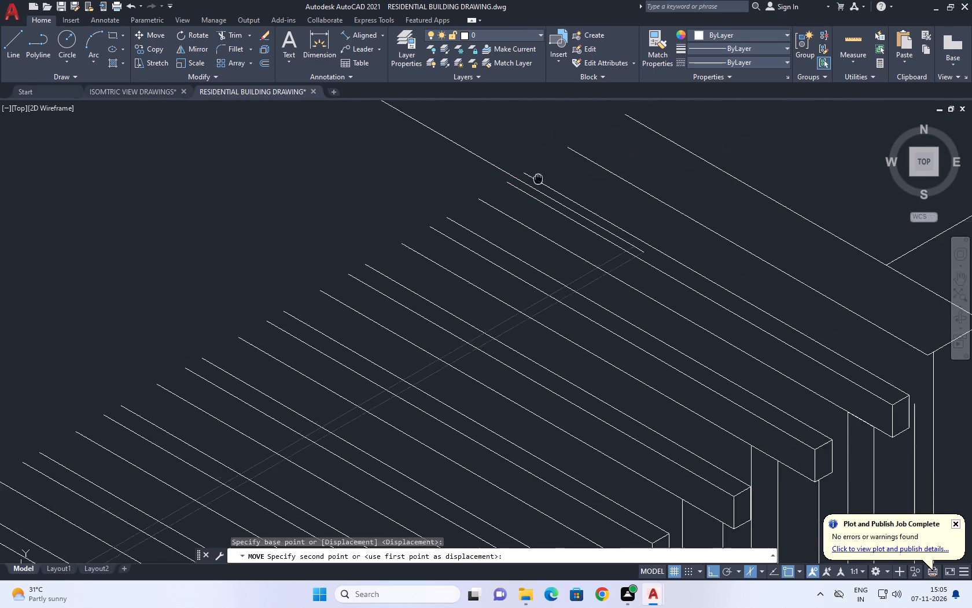
pyautogui.moveTo(544, 193); pyautogui.dragTo(566, 239, button='middle')
pyautogui.scroll(1, 557, 225)
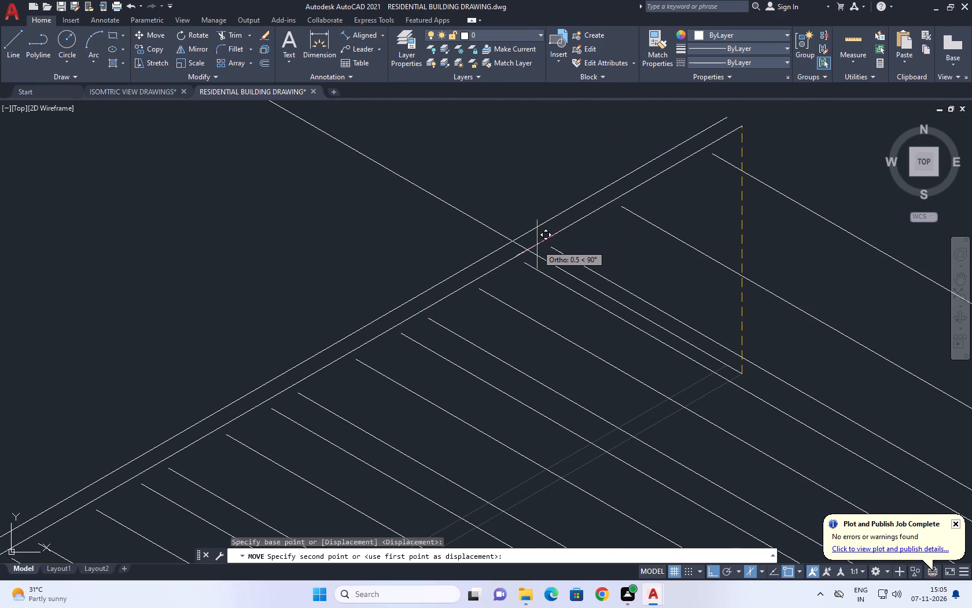
pyautogui.click(536, 250)
# Shorten the long roof edge line so it ends at the front beam line's endpoint, and clear the selection.
pyautogui.scroll(-3, 554, 235)
pyautogui.moveTo(443, 252); pyautogui.dragTo(441, 250, button='middle')
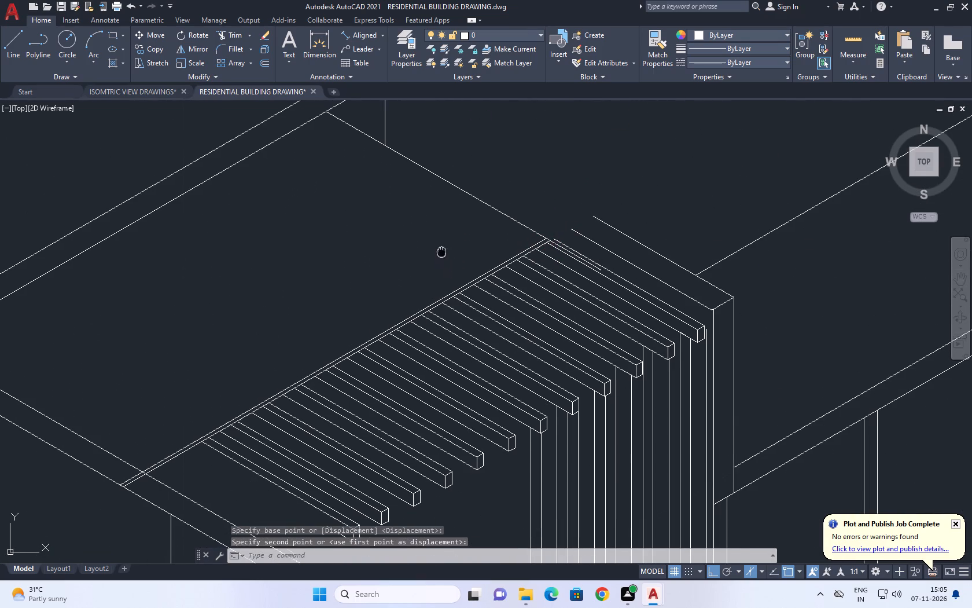
pyautogui.moveTo(441, 250); pyautogui.dragTo(492, 232, button='middle')
pyautogui.scroll(3, 638, 232)
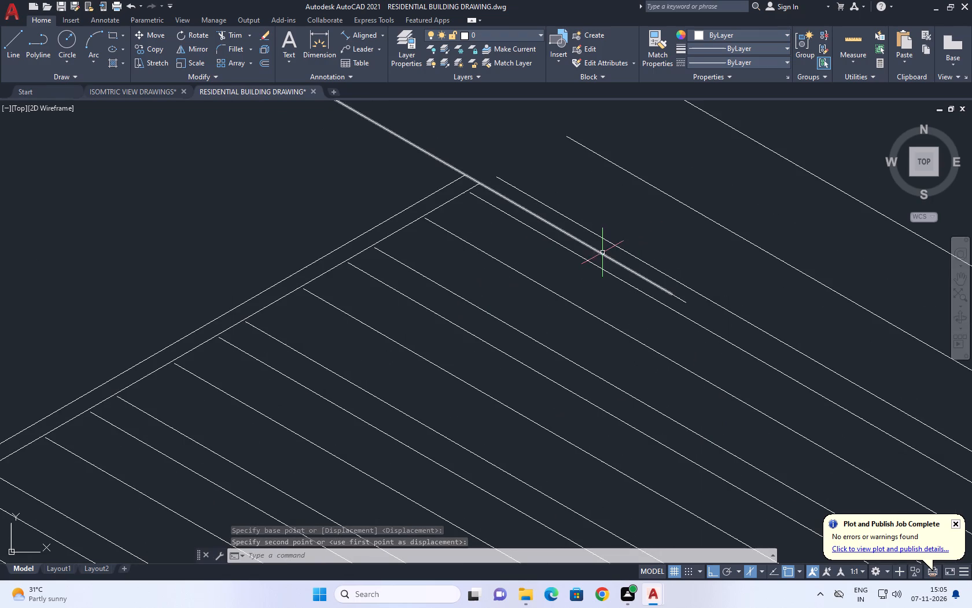
pyautogui.click(603, 254)
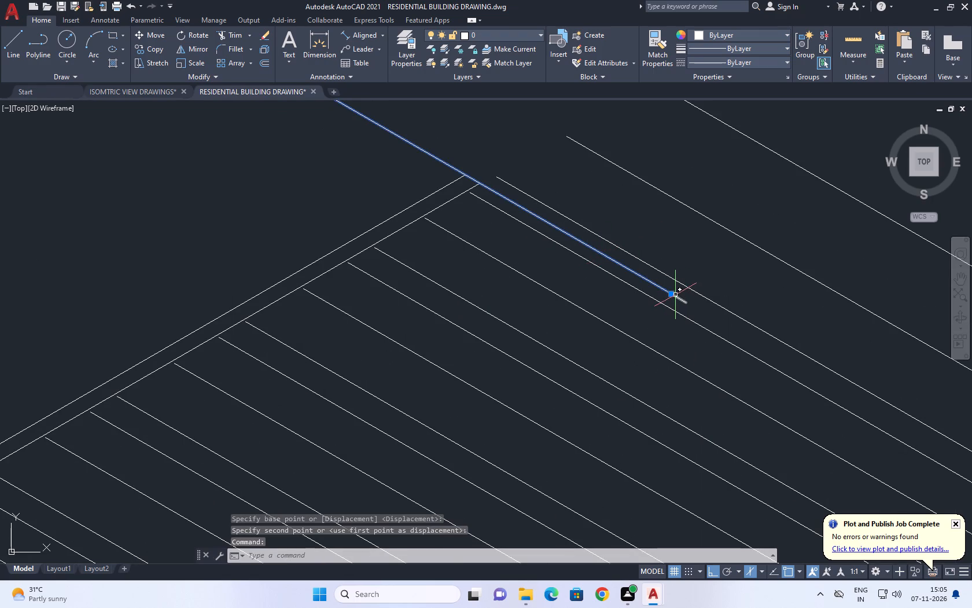
pyautogui.click(673, 293)
pyautogui.click(476, 184)
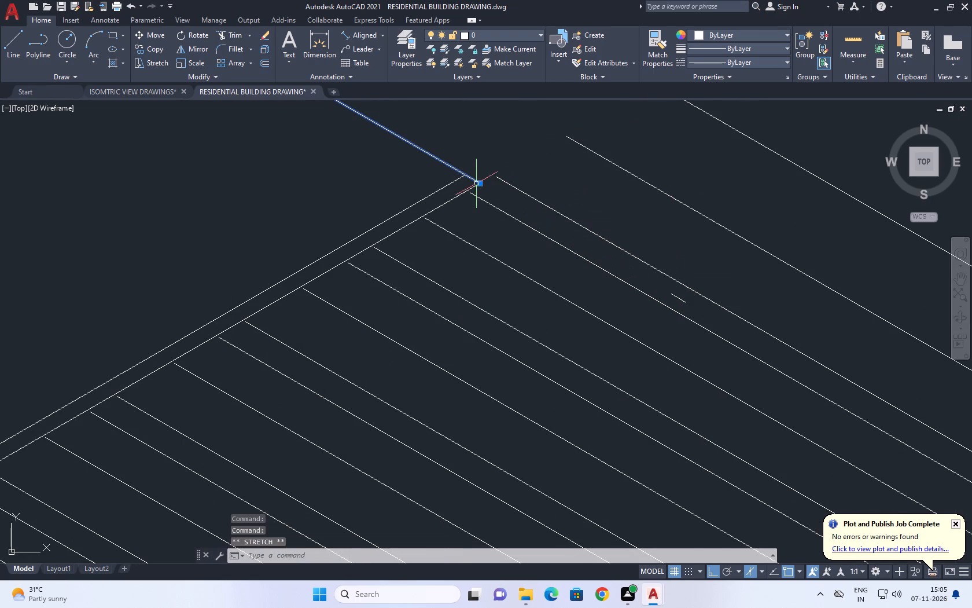
pyautogui.rightClick(639, 207)
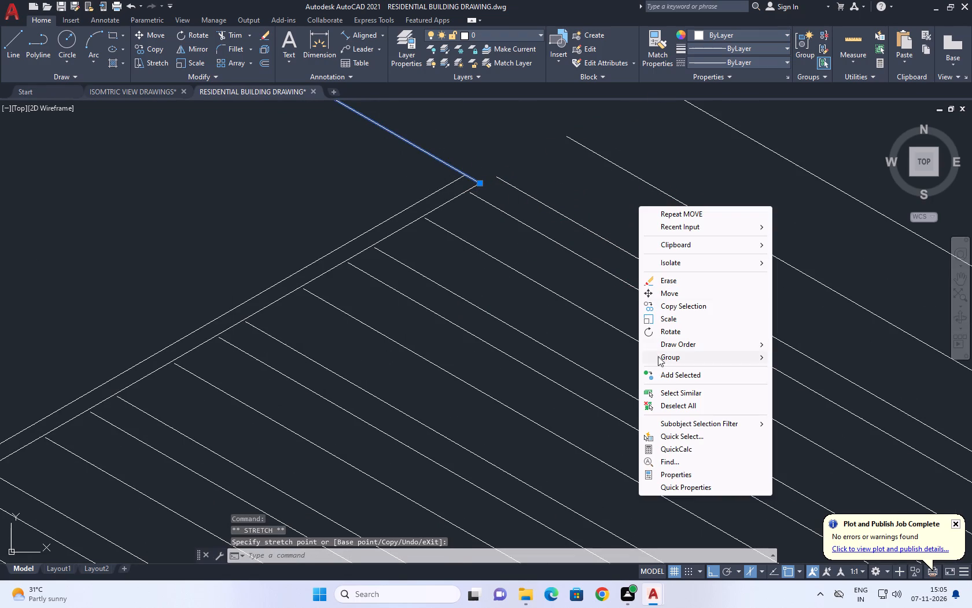
pyautogui.click(673, 402)
# Erase the short leftover line segment lying between the last slat's edges.
pyautogui.click(589, 193)
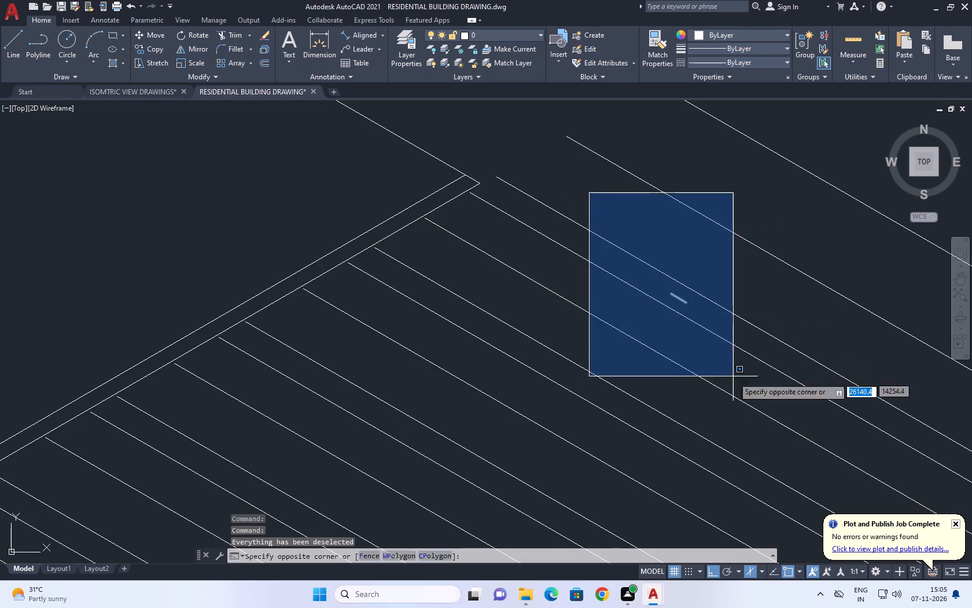
pyautogui.click(733, 377)
pyautogui.rightClick(646, 223)
pyautogui.click(681, 296)
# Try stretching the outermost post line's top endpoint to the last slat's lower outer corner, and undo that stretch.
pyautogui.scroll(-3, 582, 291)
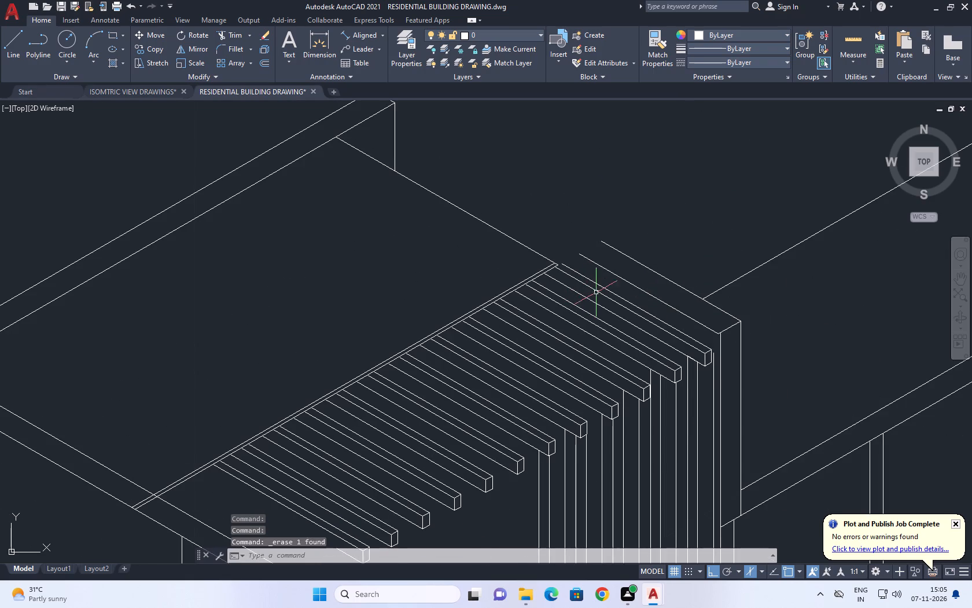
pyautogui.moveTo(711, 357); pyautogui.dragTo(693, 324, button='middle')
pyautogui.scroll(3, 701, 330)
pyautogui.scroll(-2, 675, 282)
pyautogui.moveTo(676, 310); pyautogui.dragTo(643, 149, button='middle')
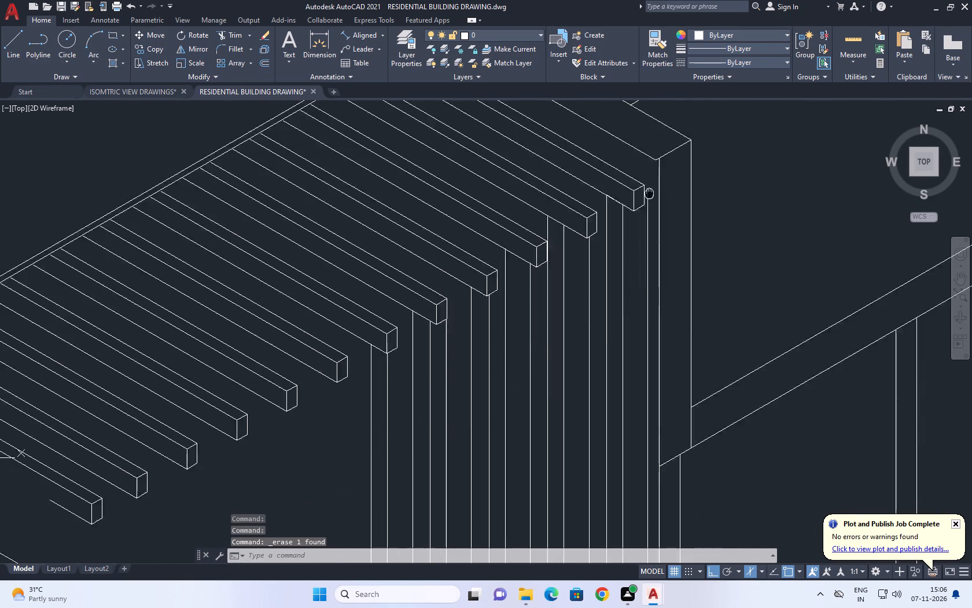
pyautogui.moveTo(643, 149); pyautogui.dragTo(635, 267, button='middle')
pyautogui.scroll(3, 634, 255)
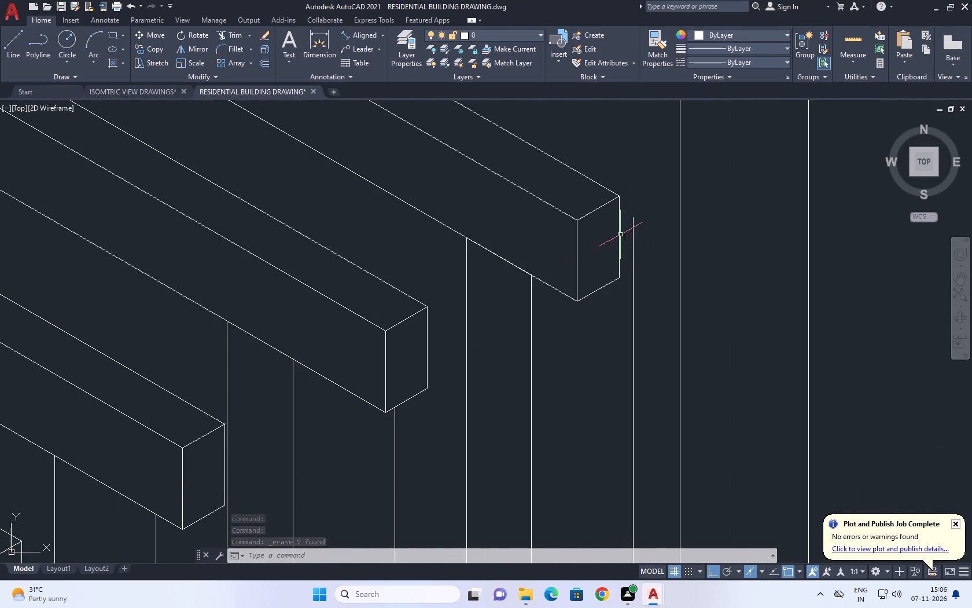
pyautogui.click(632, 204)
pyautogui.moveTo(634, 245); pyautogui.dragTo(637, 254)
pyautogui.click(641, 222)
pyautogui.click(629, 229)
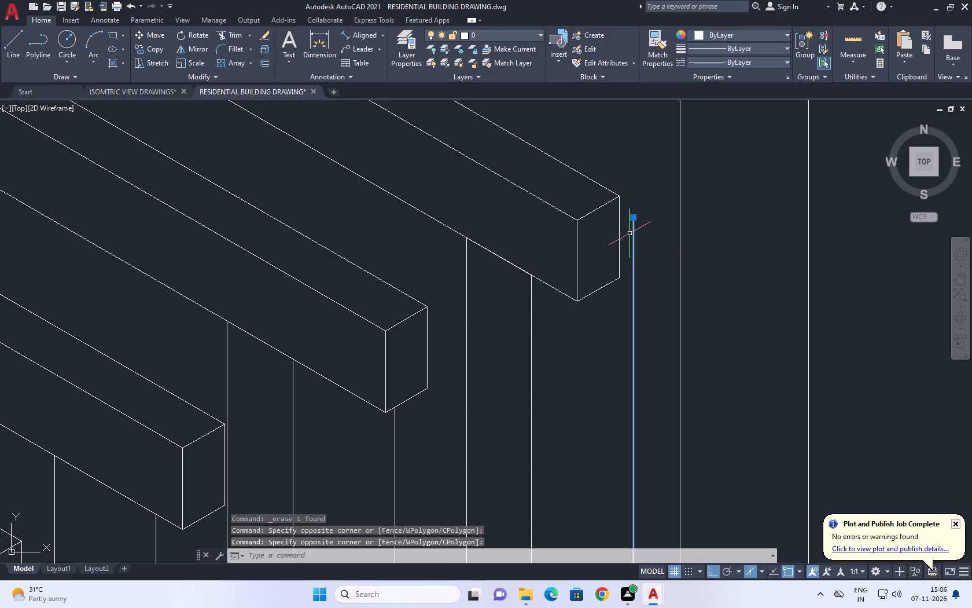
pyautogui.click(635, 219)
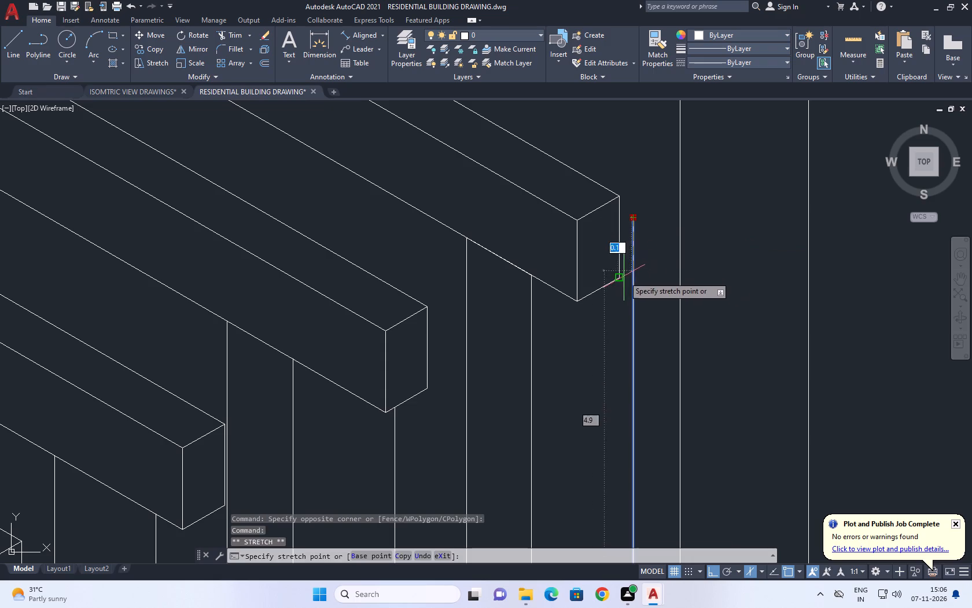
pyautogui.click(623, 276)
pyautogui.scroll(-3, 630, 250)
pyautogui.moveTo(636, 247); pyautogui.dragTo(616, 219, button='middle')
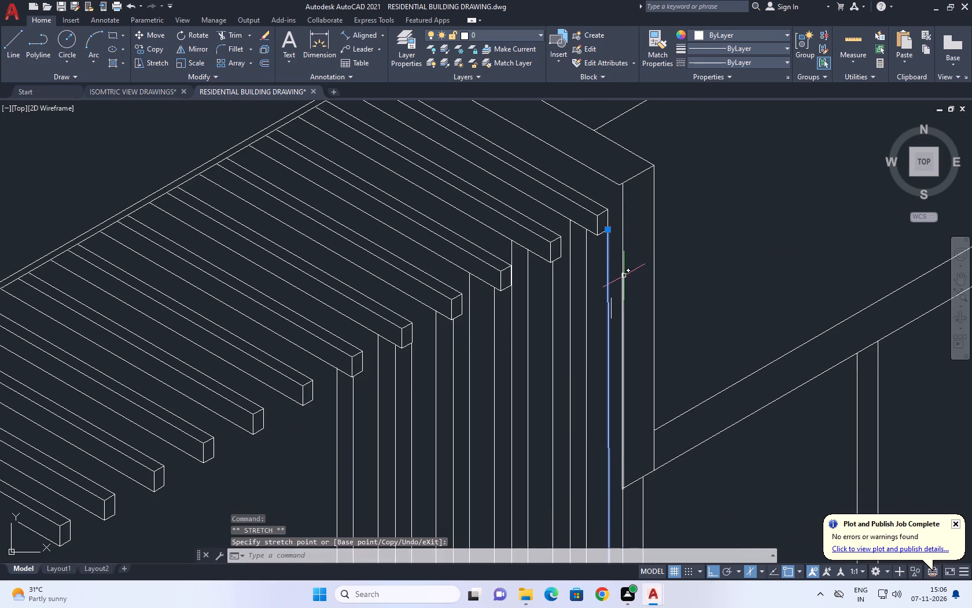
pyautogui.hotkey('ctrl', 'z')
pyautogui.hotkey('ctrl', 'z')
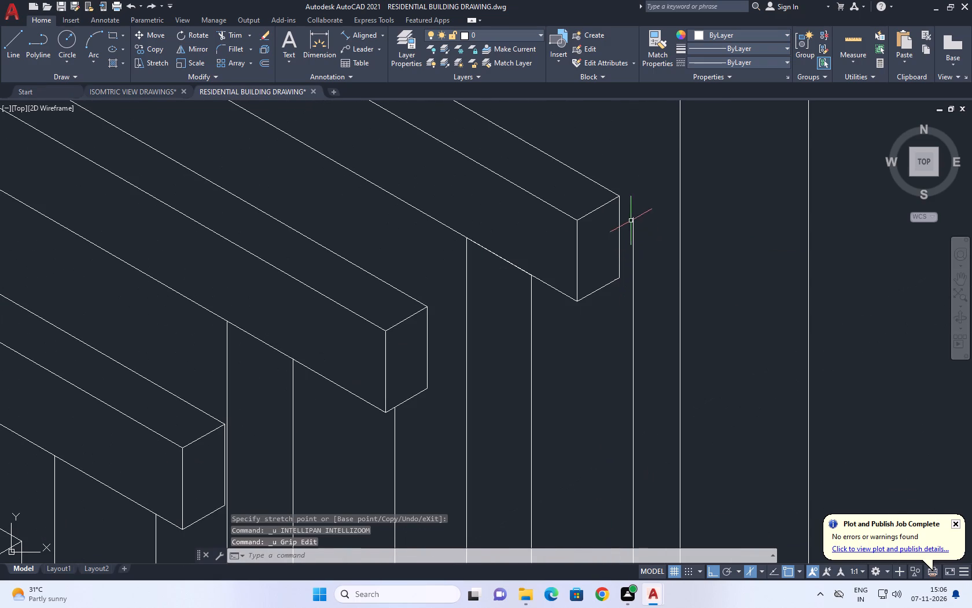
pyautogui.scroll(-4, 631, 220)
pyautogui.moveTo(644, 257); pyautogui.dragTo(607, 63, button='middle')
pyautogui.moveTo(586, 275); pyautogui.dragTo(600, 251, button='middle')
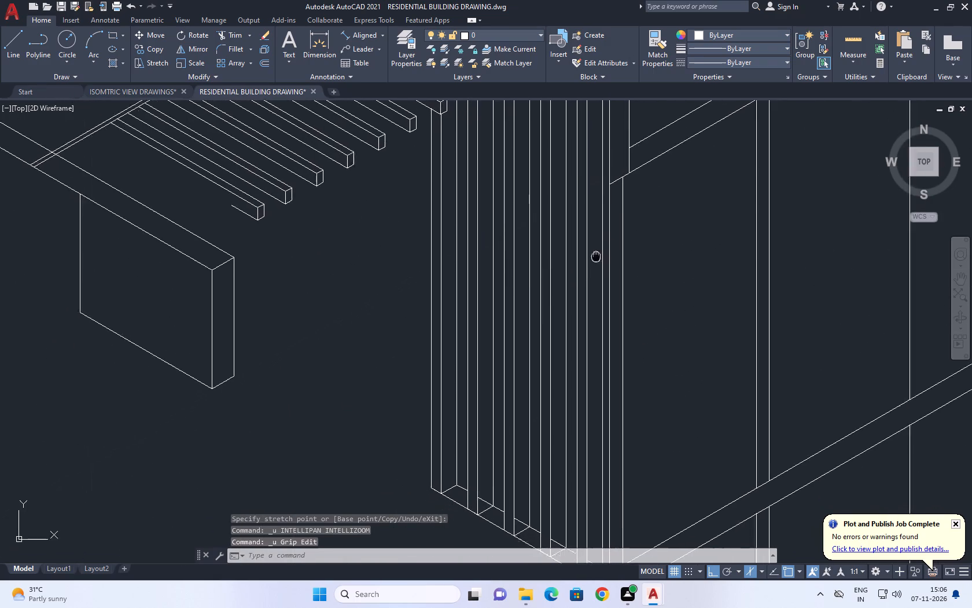
# Extend the post line beside the first slat's end up to the inner top edge of the adjoining wall.
pyautogui.moveTo(600, 251); pyautogui.dragTo(638, 349, button='middle')
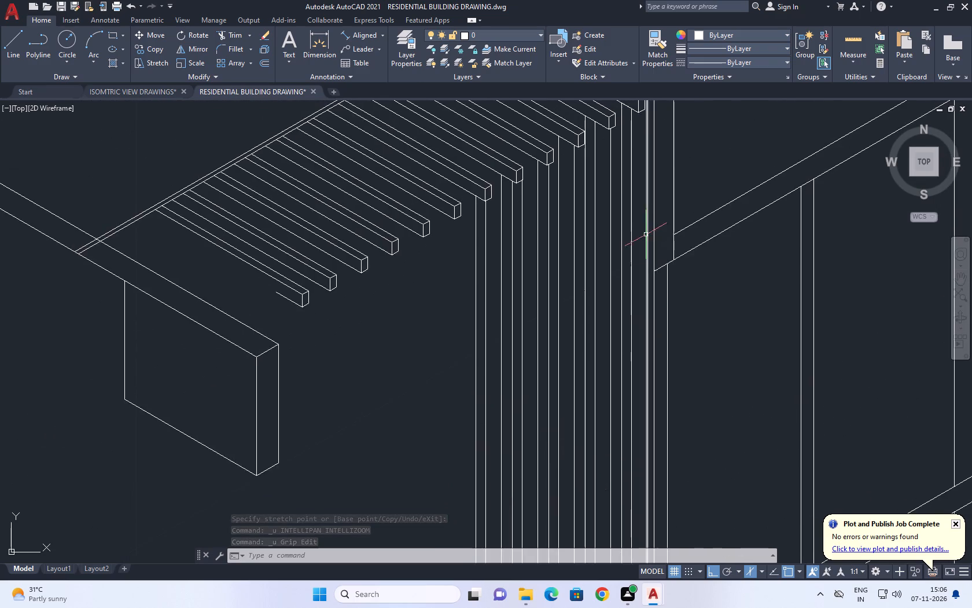
pyautogui.moveTo(647, 248); pyautogui.dragTo(632, 349, button='middle')
pyautogui.moveTo(638, 205); pyautogui.dragTo(631, 170, button='middle')
pyautogui.moveTo(626, 165); pyautogui.dragTo(629, 279, button='middle')
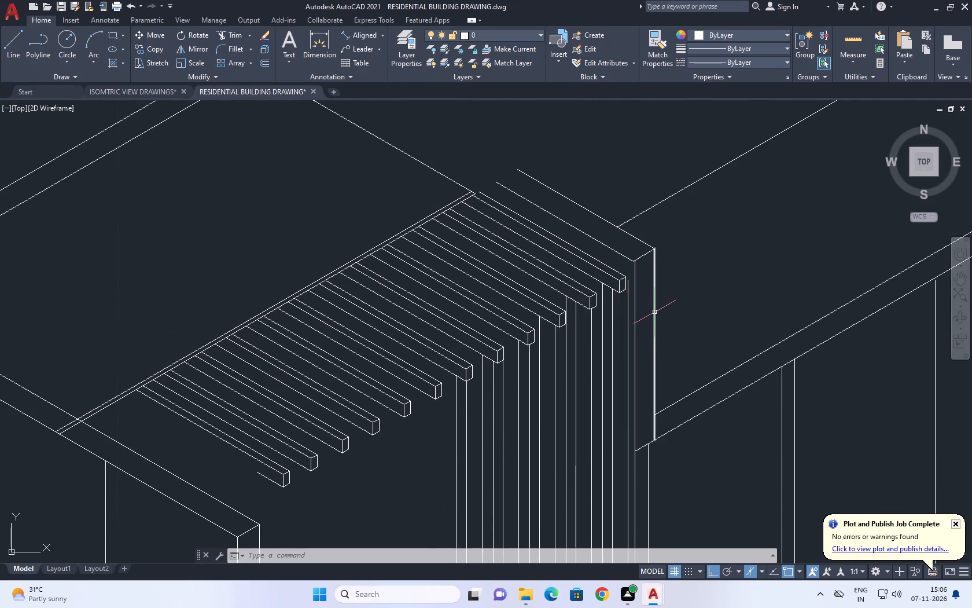
pyautogui.moveTo(623, 244); pyautogui.dragTo(647, 271, button='middle')
pyautogui.press('w')
pyautogui.scroll(1, 648, 269)
pyautogui.press('Escape')
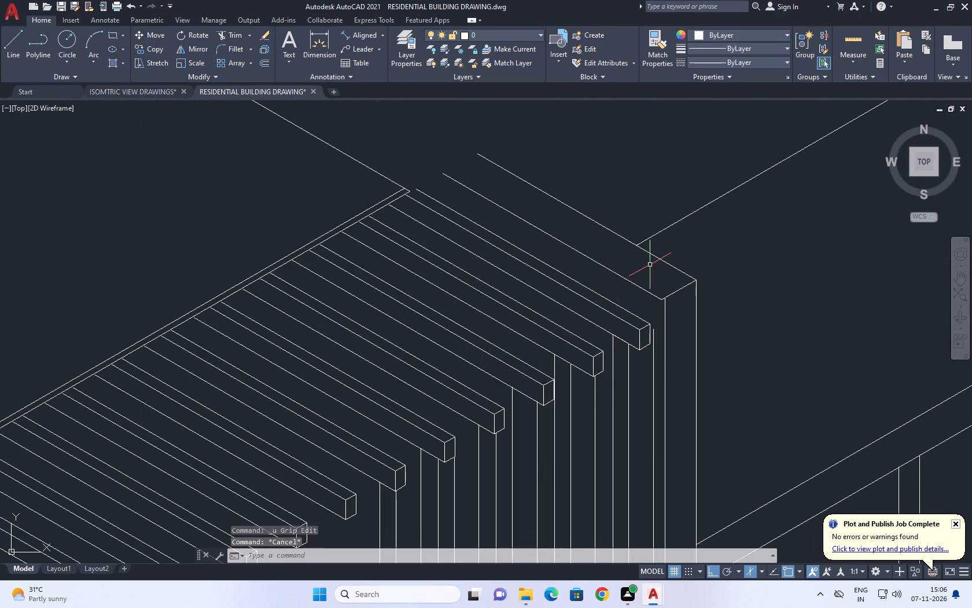
pyautogui.write('EX')
pyautogui.press('space')
pyautogui.click(653, 339)
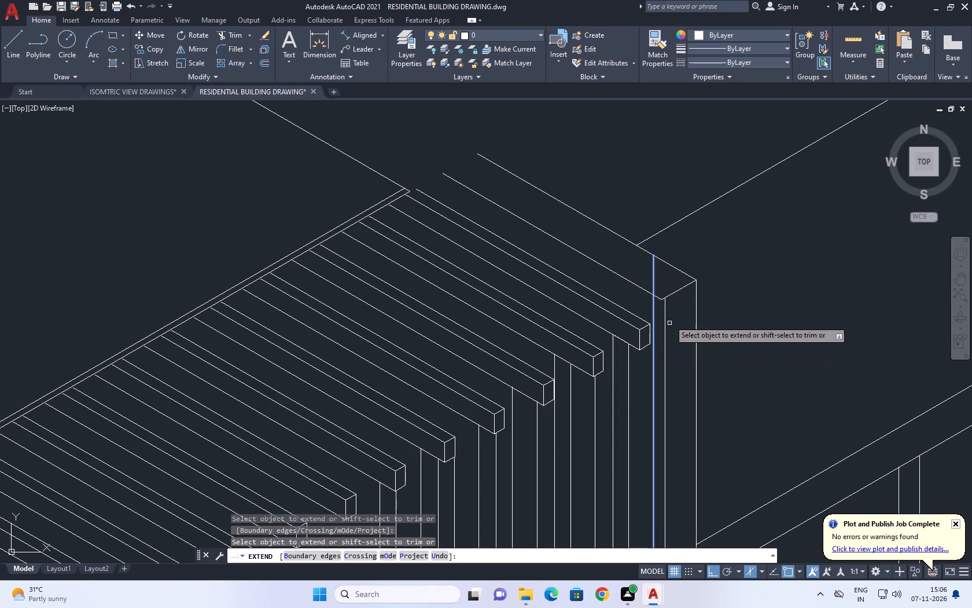
pyautogui.press('space')
# Move the two beam lines and the connected roof edge line together to the end of the adjoining wall's outer top edge.
pyautogui.moveTo(428, 207); pyautogui.dragTo(526, 321, button='middle')
pyautogui.scroll(-2, 543, 325)
pyautogui.scroll(3, 513, 334)
pyautogui.click(531, 311)
pyautogui.click(503, 291)
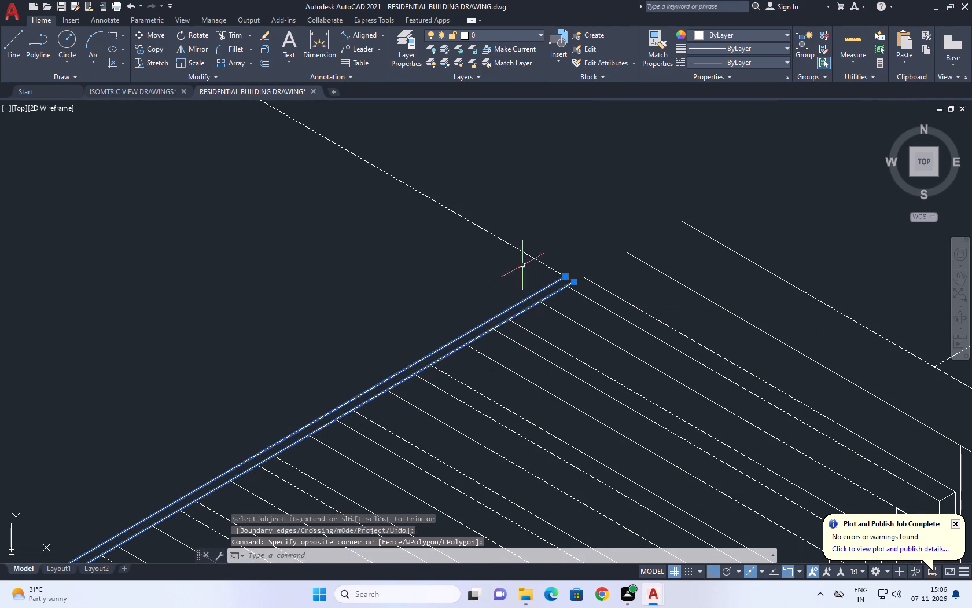
pyautogui.click(535, 243)
pyautogui.moveTo(459, 256); pyautogui.dragTo(471, 257)
pyautogui.scroll(-1, 526, 245)
pyautogui.moveTo(229, 334); pyautogui.dragTo(471, 230, button='middle')
pyautogui.scroll(-2, 473, 230)
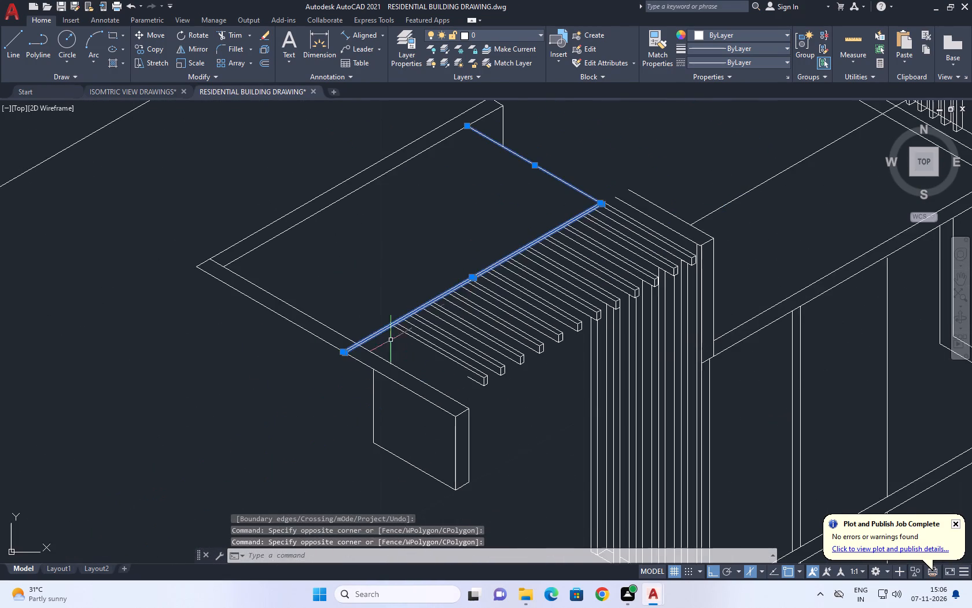
pyautogui.scroll(1, 267, 365)
pyautogui.click(336, 284)
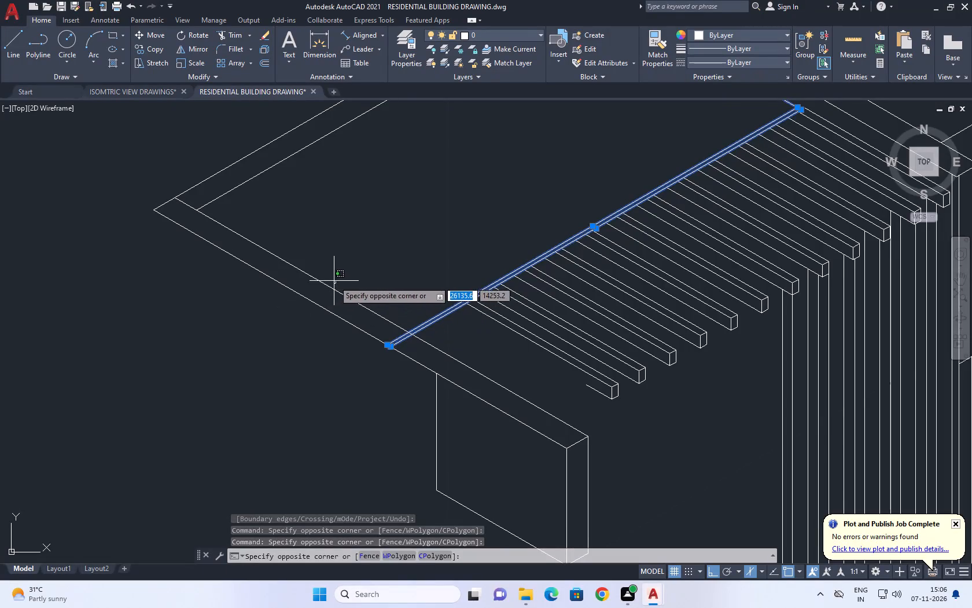
pyautogui.click(343, 279)
pyautogui.scroll(-1, 366, 273)
pyautogui.moveTo(517, 229); pyautogui.dragTo(422, 317, button='middle')
pyautogui.press('m')
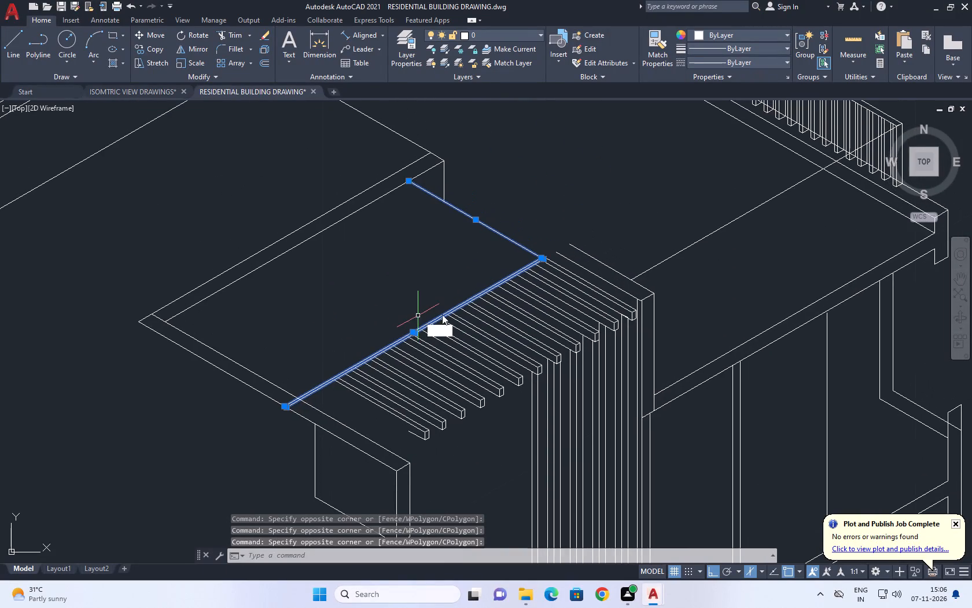
pyautogui.press('space')
pyautogui.scroll(4, 550, 252)
pyautogui.click(533, 262)
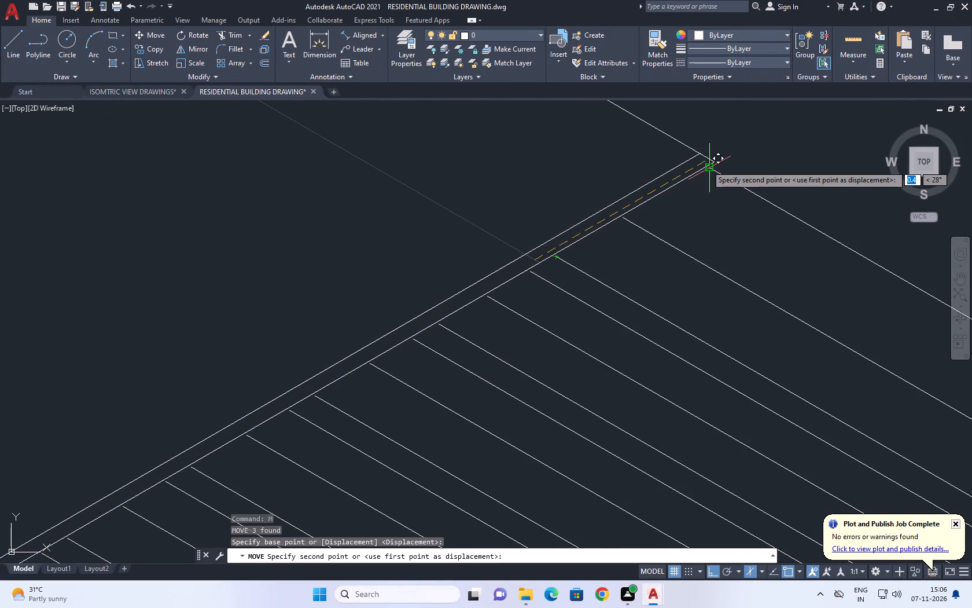
pyautogui.click(702, 155)
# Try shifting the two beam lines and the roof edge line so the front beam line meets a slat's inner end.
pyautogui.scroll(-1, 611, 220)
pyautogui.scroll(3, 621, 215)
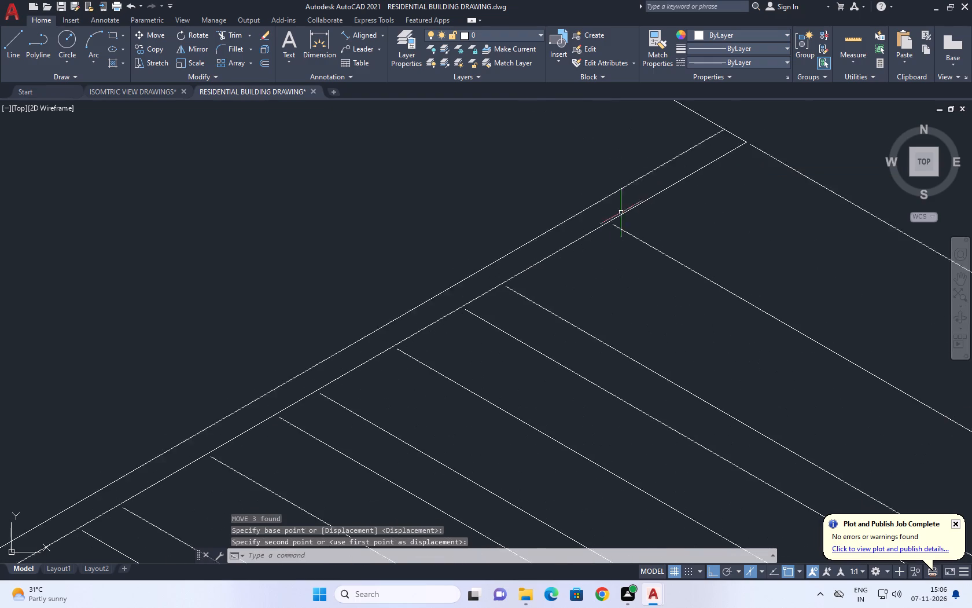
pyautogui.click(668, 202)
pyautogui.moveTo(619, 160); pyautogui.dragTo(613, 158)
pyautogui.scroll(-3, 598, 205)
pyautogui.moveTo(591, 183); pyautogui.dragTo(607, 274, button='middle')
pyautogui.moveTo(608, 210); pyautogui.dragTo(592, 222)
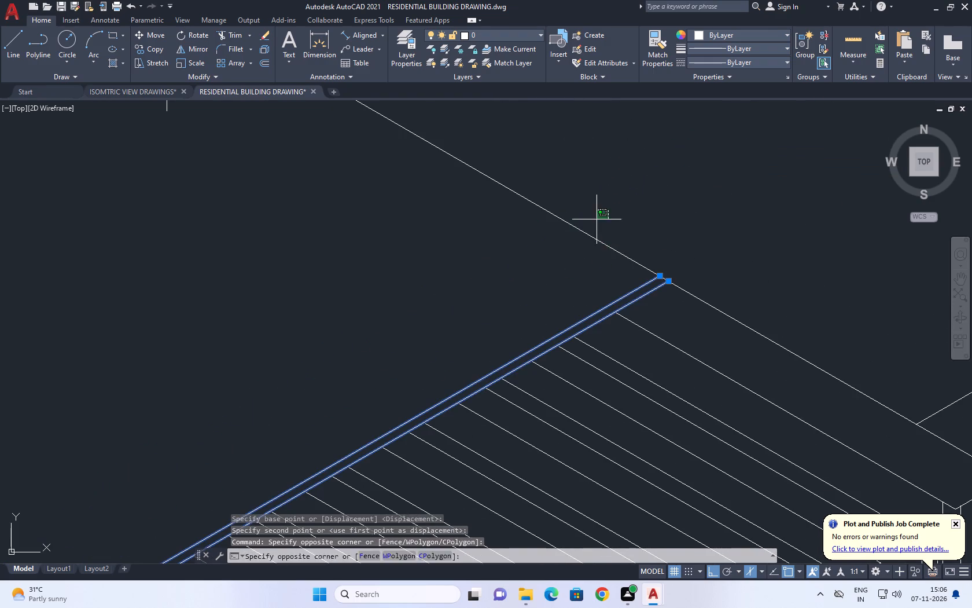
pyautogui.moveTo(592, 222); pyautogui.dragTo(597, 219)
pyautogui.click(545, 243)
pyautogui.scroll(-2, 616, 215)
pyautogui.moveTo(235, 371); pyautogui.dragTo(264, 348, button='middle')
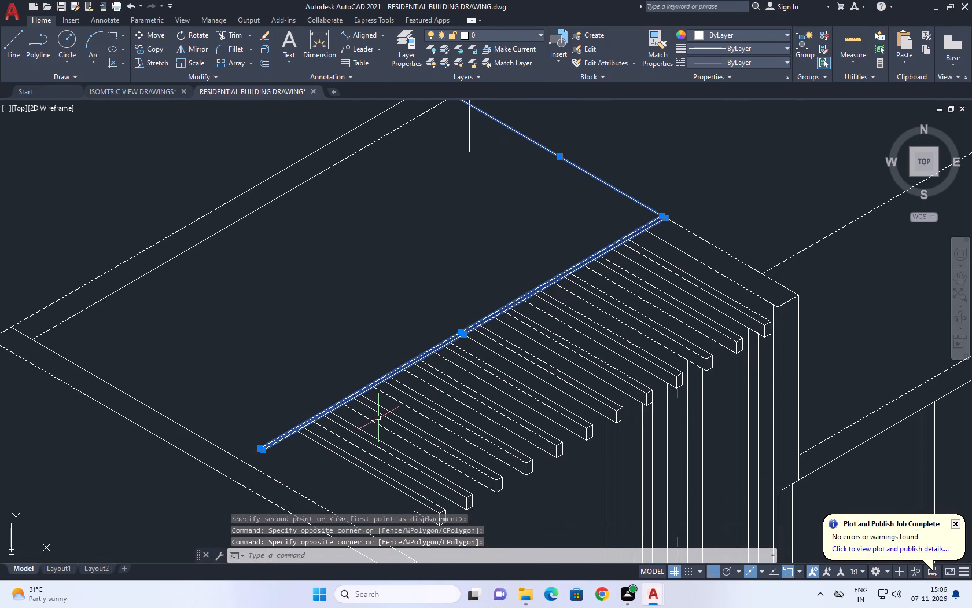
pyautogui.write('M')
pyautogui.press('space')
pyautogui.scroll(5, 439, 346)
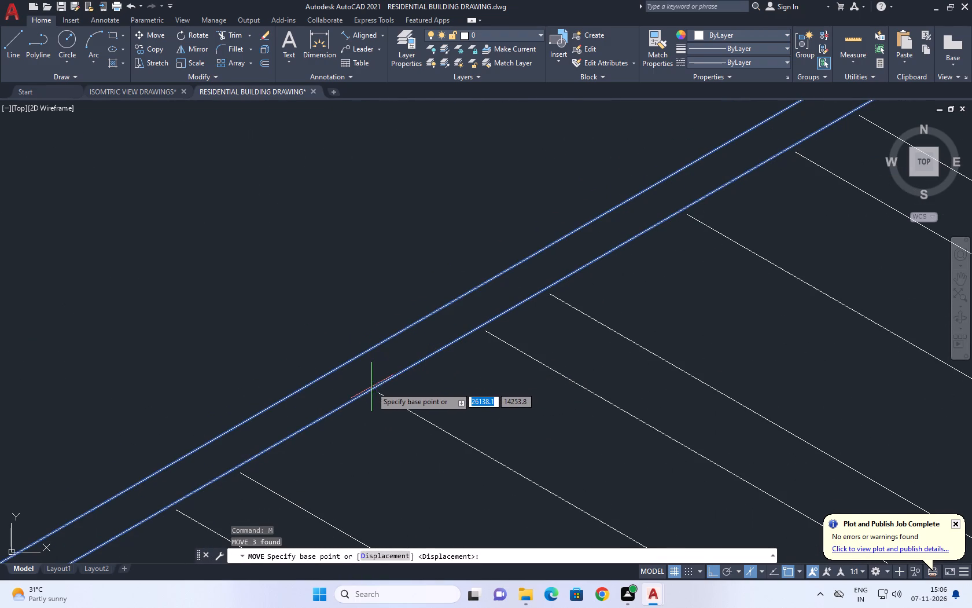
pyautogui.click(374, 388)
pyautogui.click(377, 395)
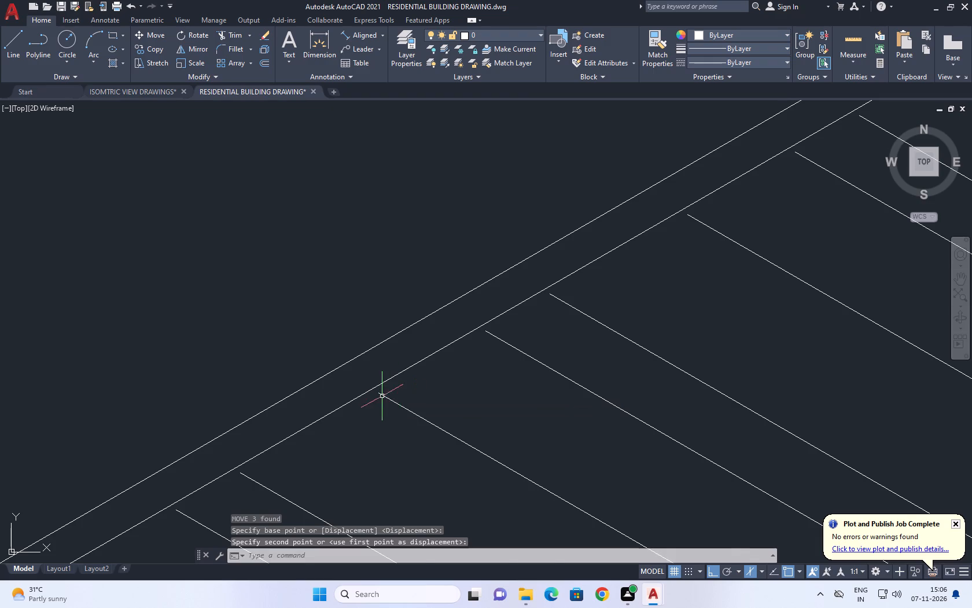
# Move the two beam lines and roof edge line from the front beam line's endpoint to the endpoint of the wall's outer top edge.
pyautogui.scroll(-2, 380, 397)
pyautogui.scroll(2, 397, 393)
pyautogui.moveTo(413, 384); pyautogui.dragTo(411, 377)
pyautogui.click(367, 329)
pyautogui.scroll(-4, 349, 338)
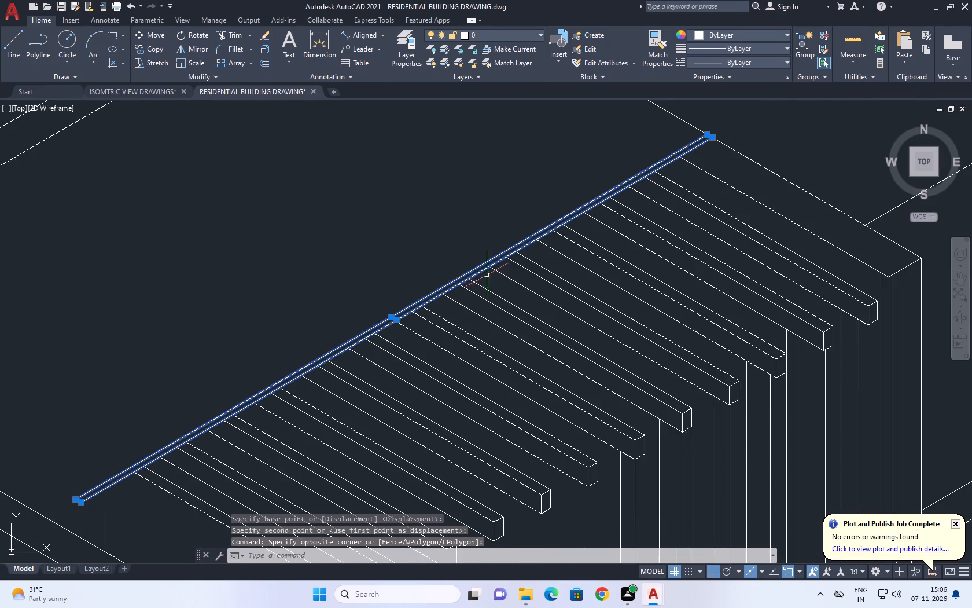
pyautogui.moveTo(490, 269); pyautogui.dragTo(420, 493, button='middle')
pyautogui.click(536, 297)
pyautogui.click(507, 277)
pyautogui.scroll(-2, 496, 284)
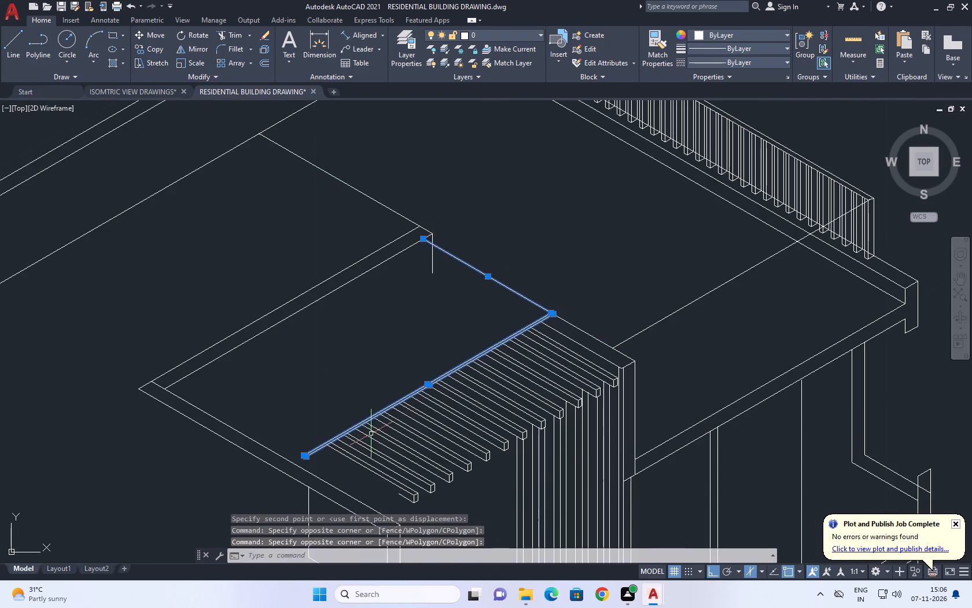
pyautogui.scroll(6, 337, 448)
pyautogui.scroll(-4, 268, 448)
pyautogui.moveTo(695, 277); pyautogui.dragTo(431, 395, button='middle')
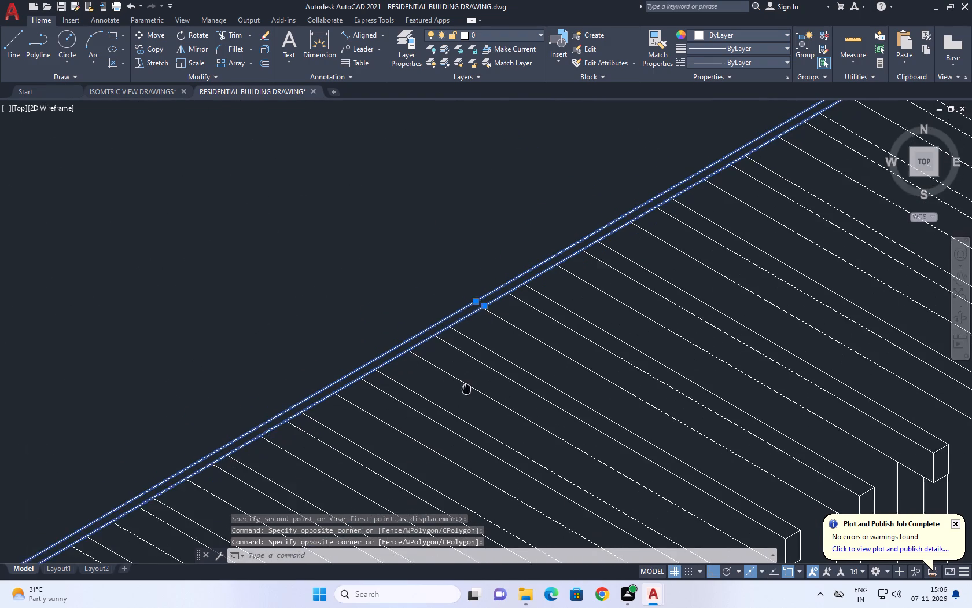
pyautogui.moveTo(591, 241); pyautogui.dragTo(231, 476, button='middle')
pyautogui.scroll(3, 549, 240)
pyautogui.scroll(1, 542, 336)
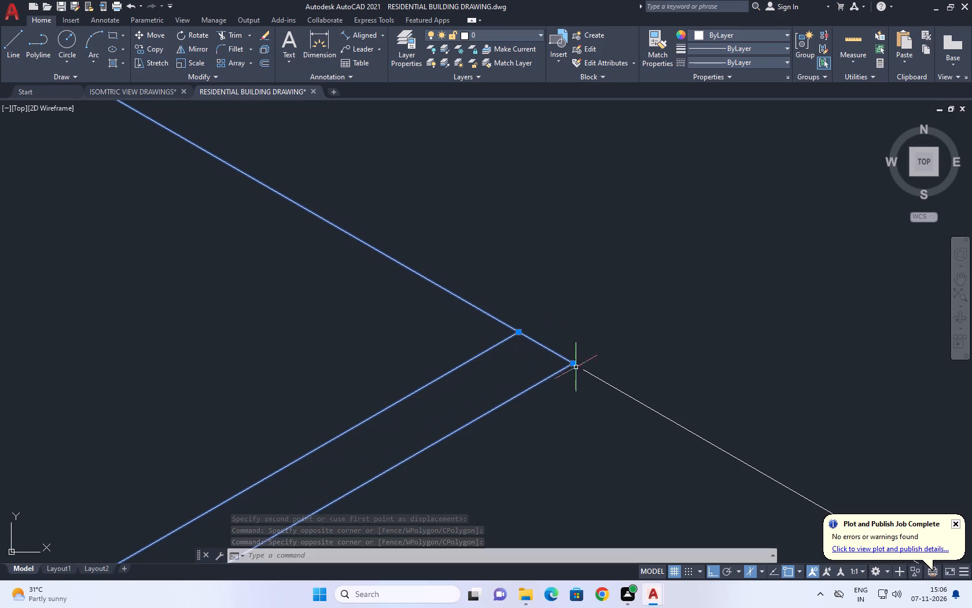
pyautogui.press('m')
pyautogui.press('space')
pyautogui.click(572, 366)
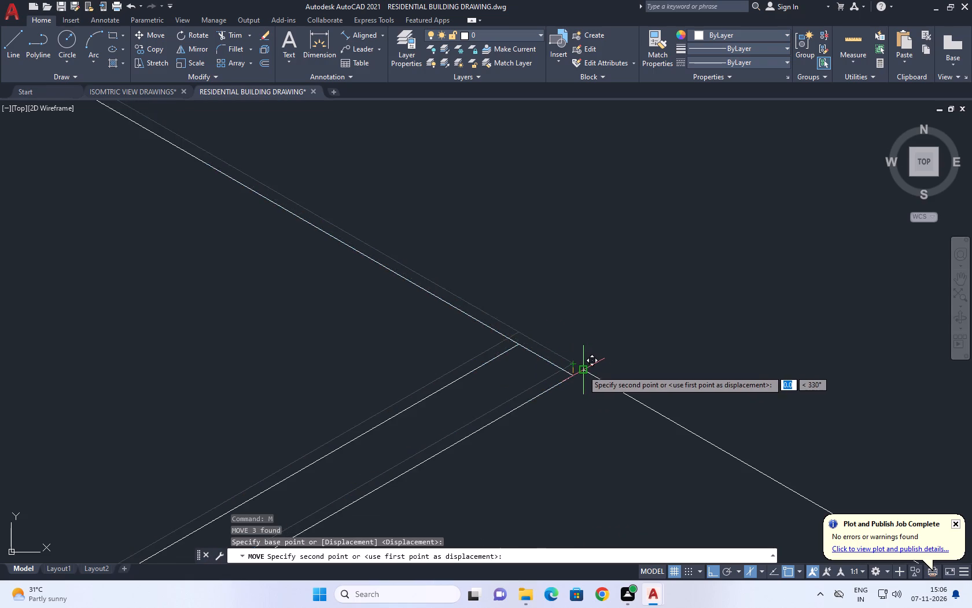
pyautogui.click(586, 365)
# Inspect how the beam lines meet the slats and how the roof edge meets the parapet corner.
pyautogui.scroll(-4, 517, 324)
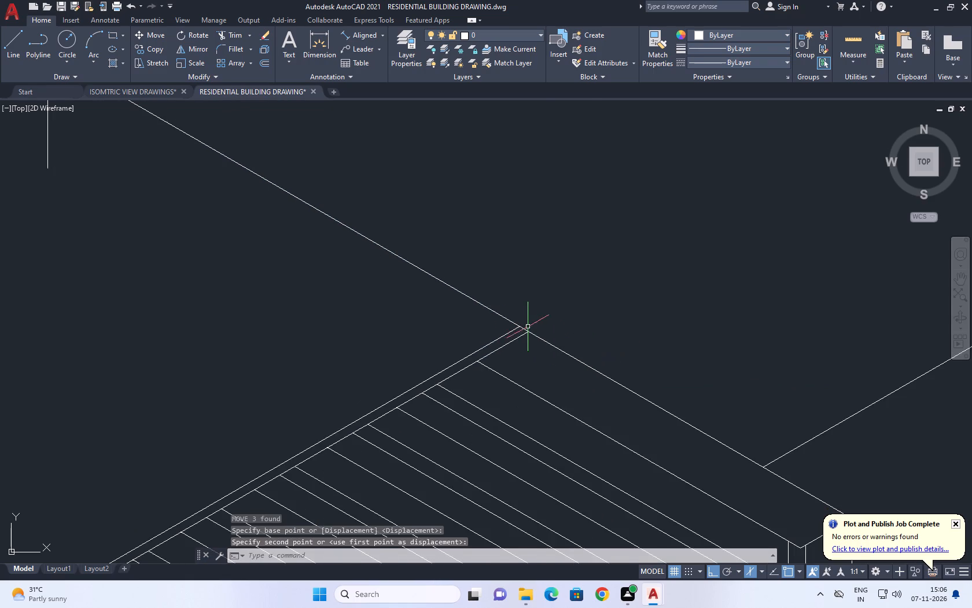
pyautogui.scroll(-3, 528, 327)
pyautogui.scroll(2, 345, 472)
pyautogui.scroll(4, 268, 433)
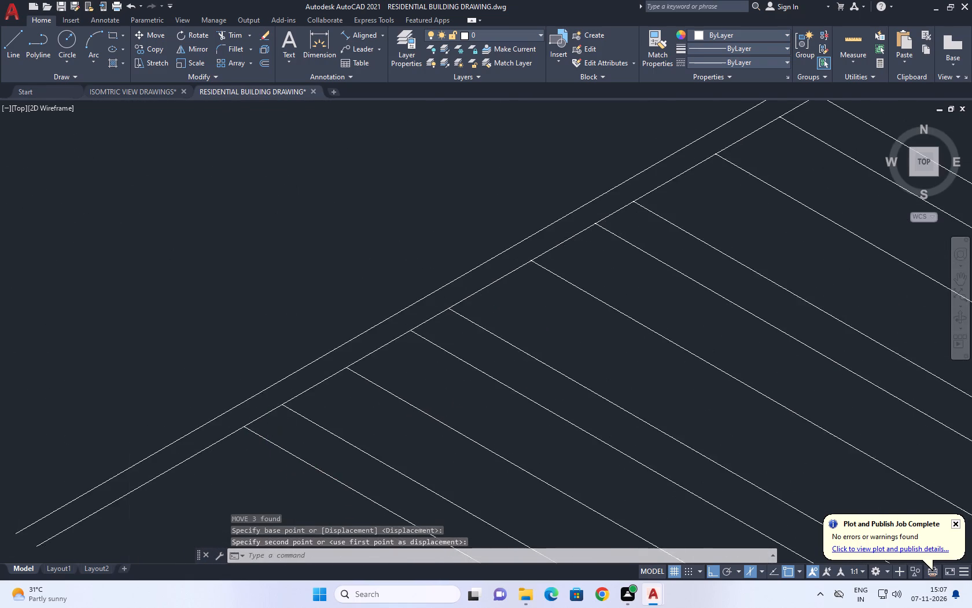
pyautogui.scroll(1, 266, 428)
pyautogui.scroll(3, 294, 369)
pyautogui.scroll(-13, 294, 369)
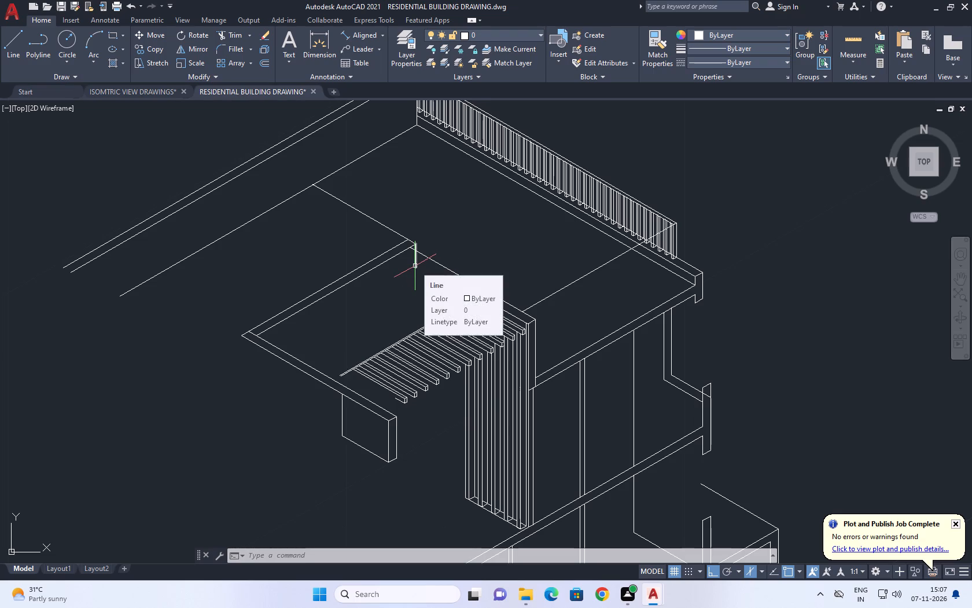
pyautogui.moveTo(407, 281); pyautogui.dragTo(448, 340, button='middle')
pyautogui.scroll(2, 448, 295)
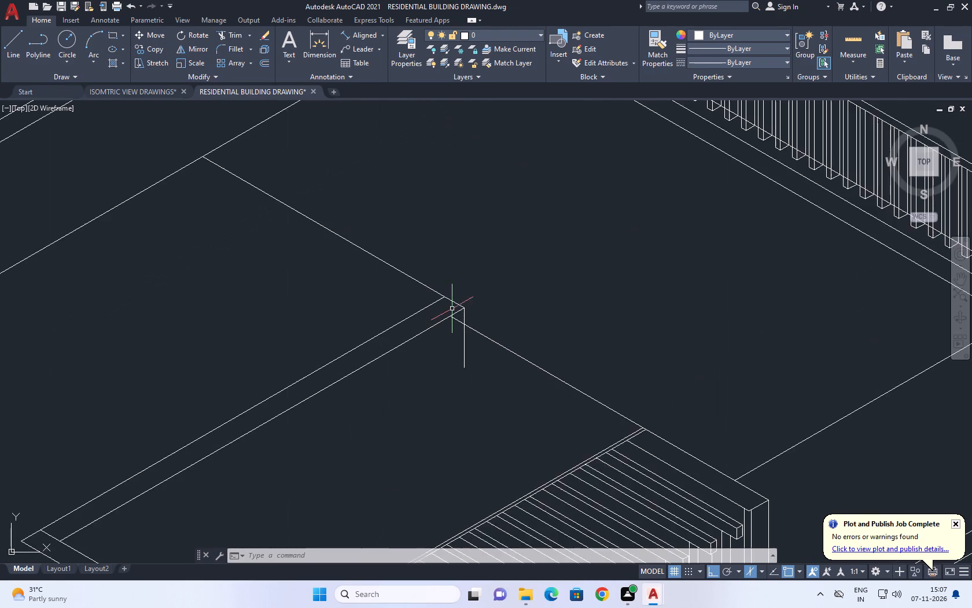
pyautogui.scroll(1, 452, 309)
pyautogui.moveTo(477, 283); pyautogui.dragTo(514, 332, button='middle')
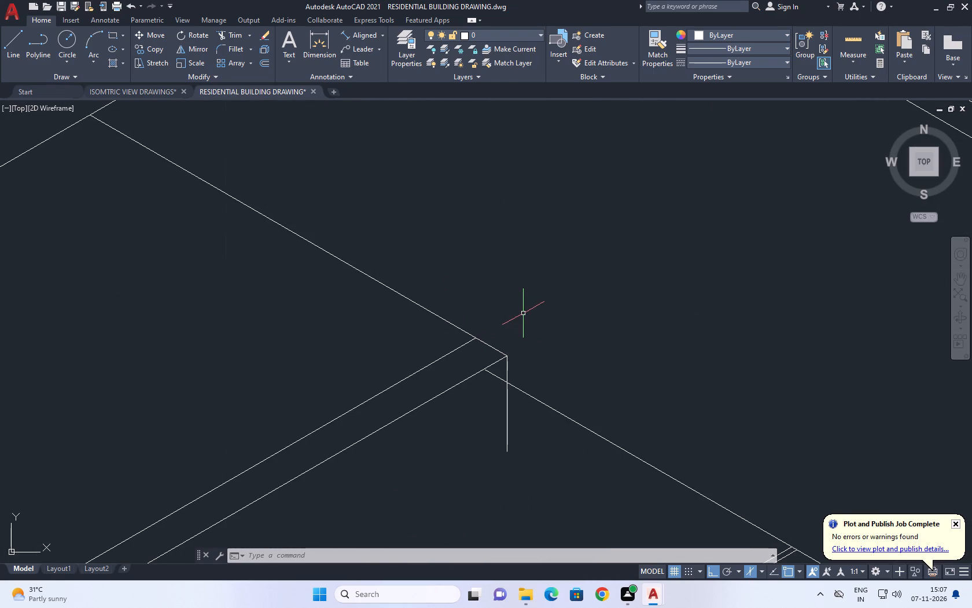
pyautogui.scroll(-2, 521, 312)
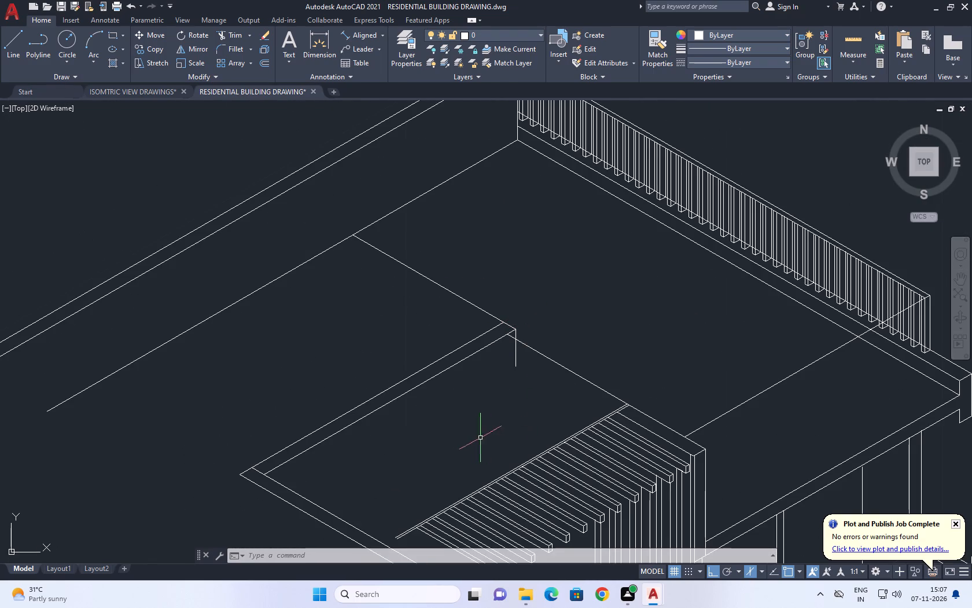
# Extend the last slat's short lower edge line back to the front beam line.
pyautogui.moveTo(473, 436); pyautogui.dragTo(573, 301, button='middle')
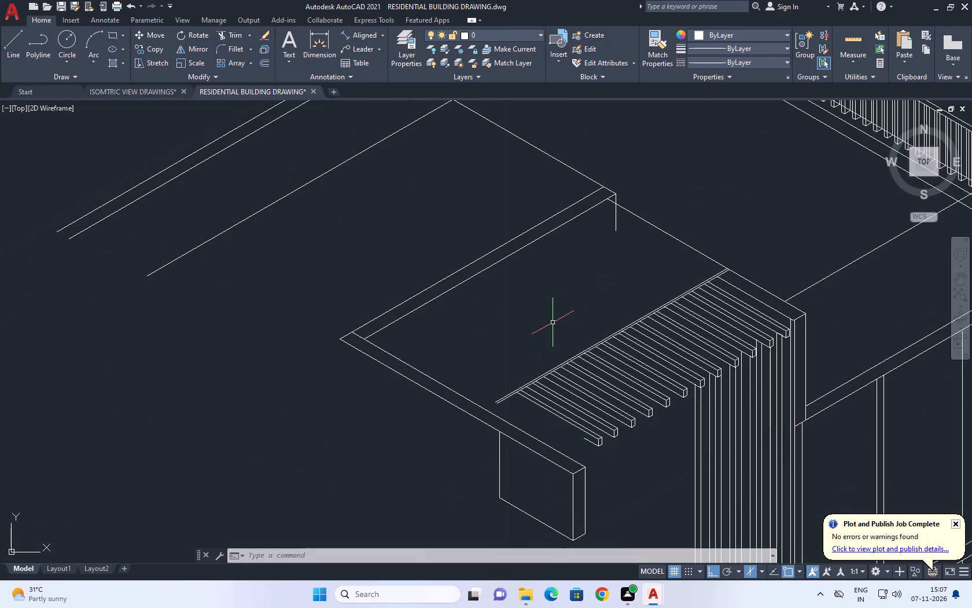
pyautogui.write('EX')
pyautogui.press('space')
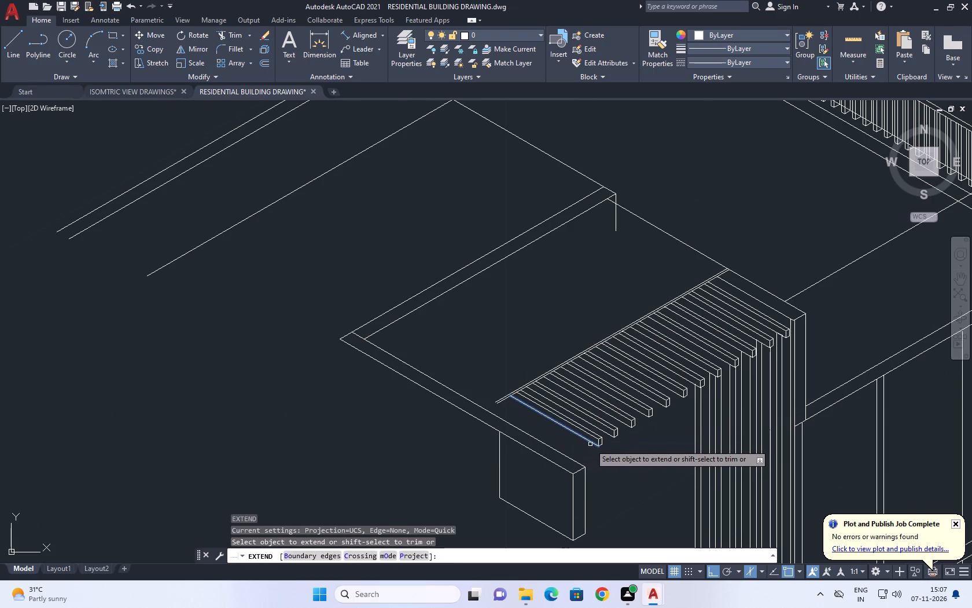
pyautogui.click(590, 444)
pyautogui.rightClick(532, 330)
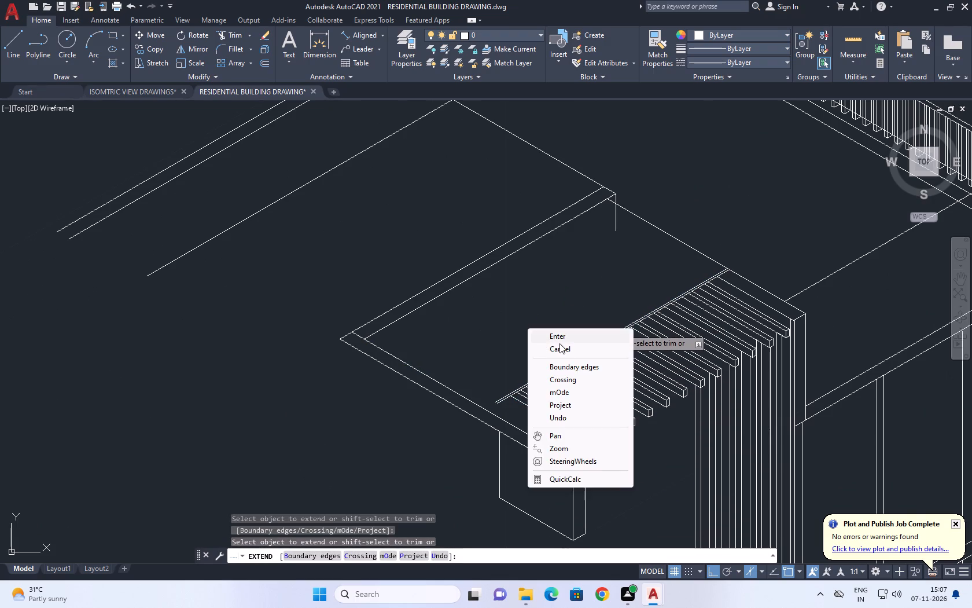
pyautogui.click(564, 349)
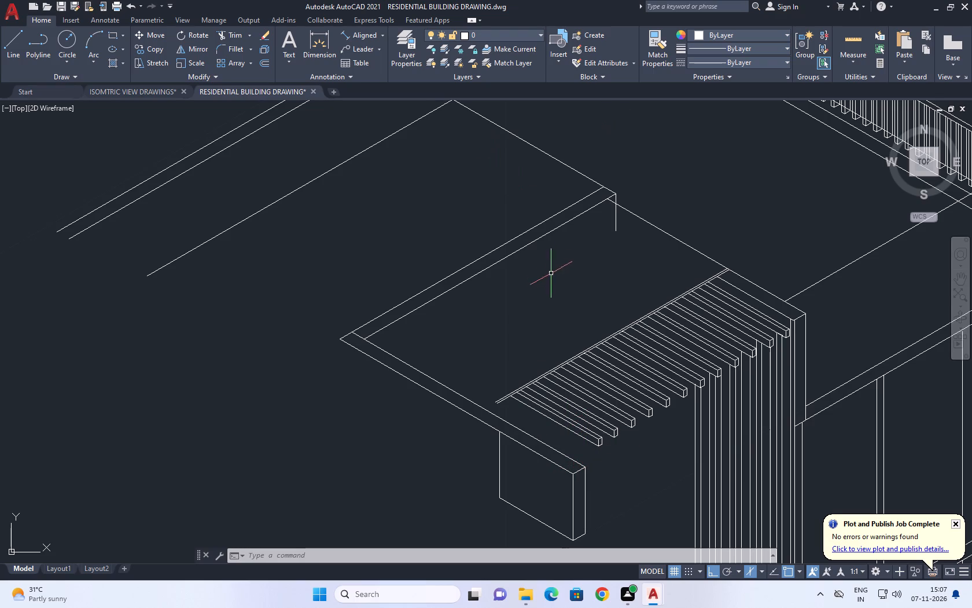
# Extend the free ends of both beam lines to the parapet edge beside the last slat, using a fence selection.
pyautogui.moveTo(525, 430); pyautogui.dragTo(476, 455, button='middle')
pyautogui.write('EX')
pyautogui.press('space')
pyautogui.scroll(2, 459, 423)
pyautogui.click(449, 450)
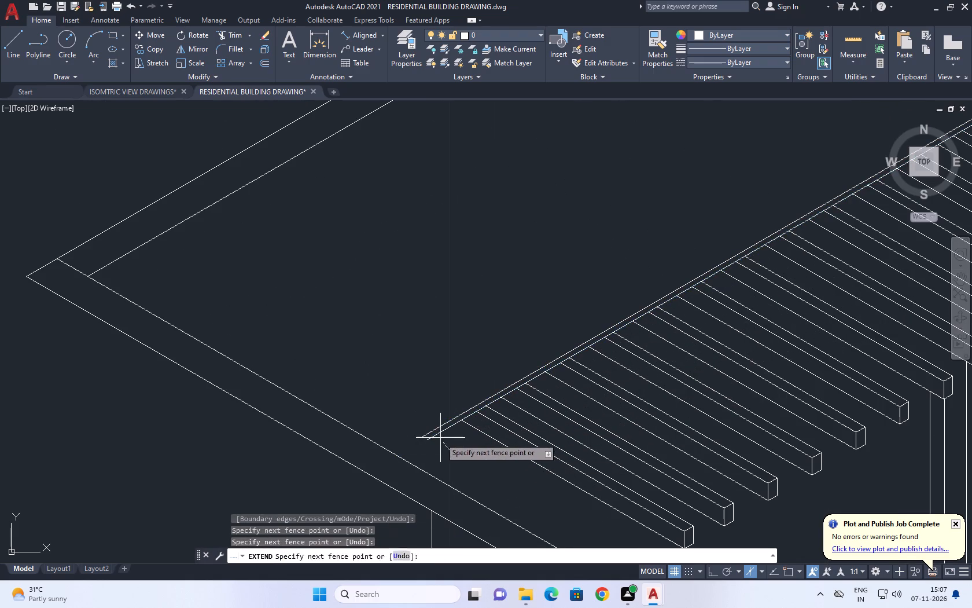
pyautogui.click(427, 419)
pyautogui.press('space')
# Erase the long diagonal roof line running from the pergola's adjoining wall to the end of the railing.
pyautogui.scroll(-3, 377, 389)
pyautogui.moveTo(657, 288); pyautogui.dragTo(654, 295, button='middle')
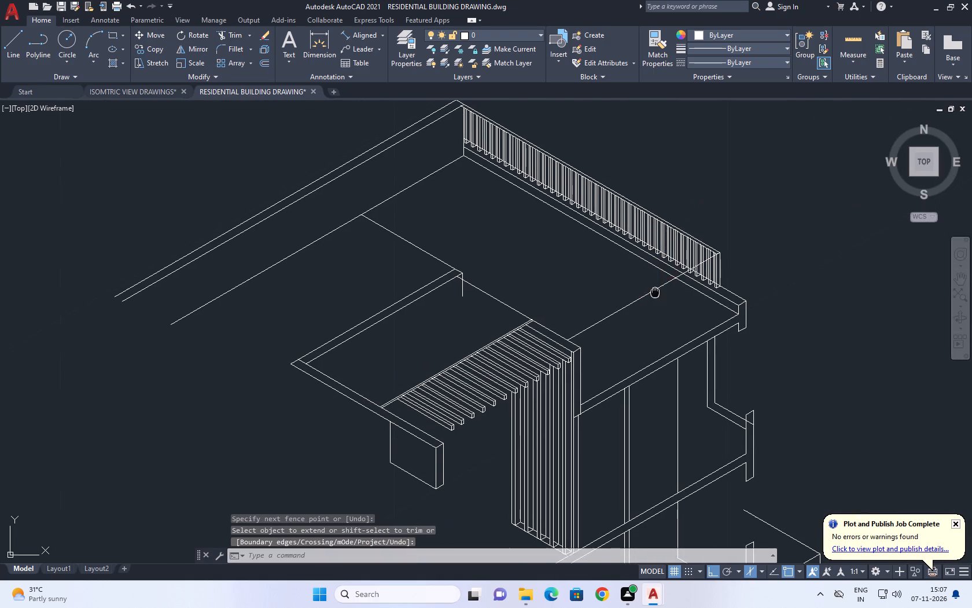
pyautogui.moveTo(654, 295); pyautogui.dragTo(650, 306, button='middle')
pyautogui.scroll(2, 636, 334)
pyautogui.moveTo(631, 316); pyautogui.dragTo(607, 295)
pyautogui.moveTo(547, 248); pyautogui.dragTo(547, 257)
pyautogui.scroll(-3, 556, 259)
pyautogui.moveTo(565, 222); pyautogui.dragTo(577, 258, button='middle')
pyautogui.press('Delete')
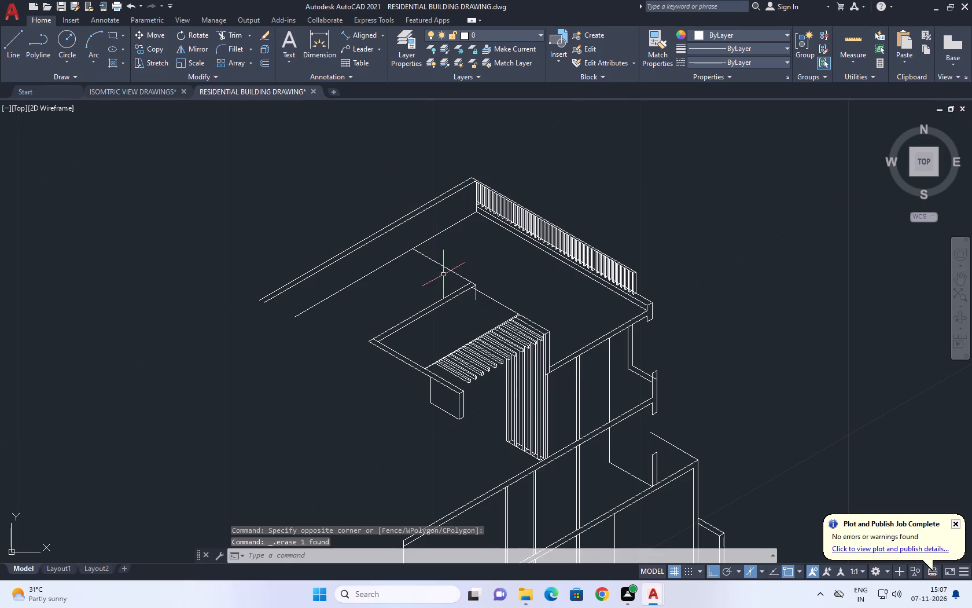
# Move the parallel parapet lines behind the pergola, with their diagonal roof line and short vertical corner edge, straight up.
pyautogui.scroll(2, 452, 288)
pyautogui.moveTo(493, 321); pyautogui.dragTo(469, 331, button='middle')
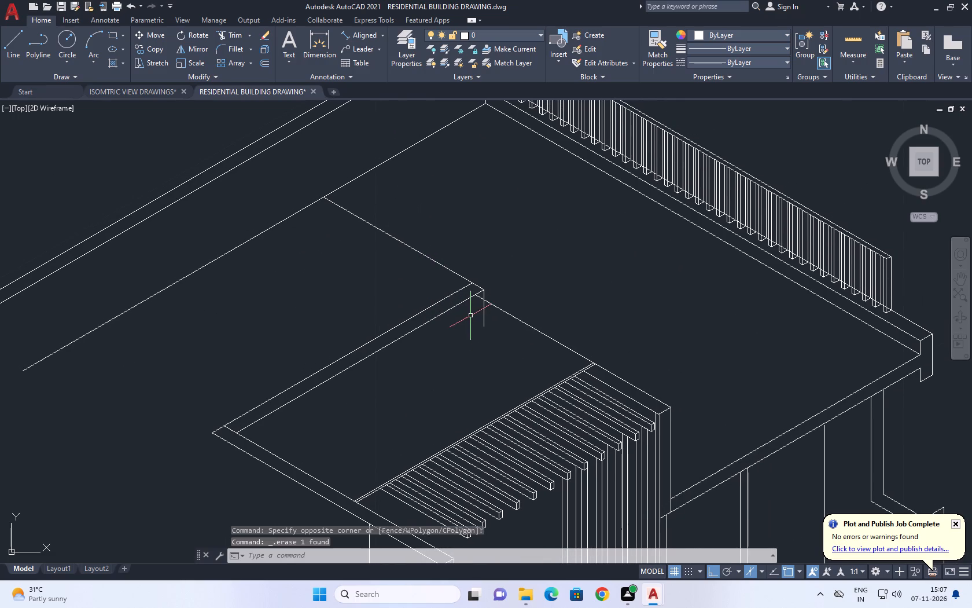
pyautogui.scroll(2, 454, 323)
pyautogui.moveTo(472, 335); pyautogui.dragTo(468, 323)
pyautogui.moveTo(378, 252); pyautogui.dragTo(359, 252)
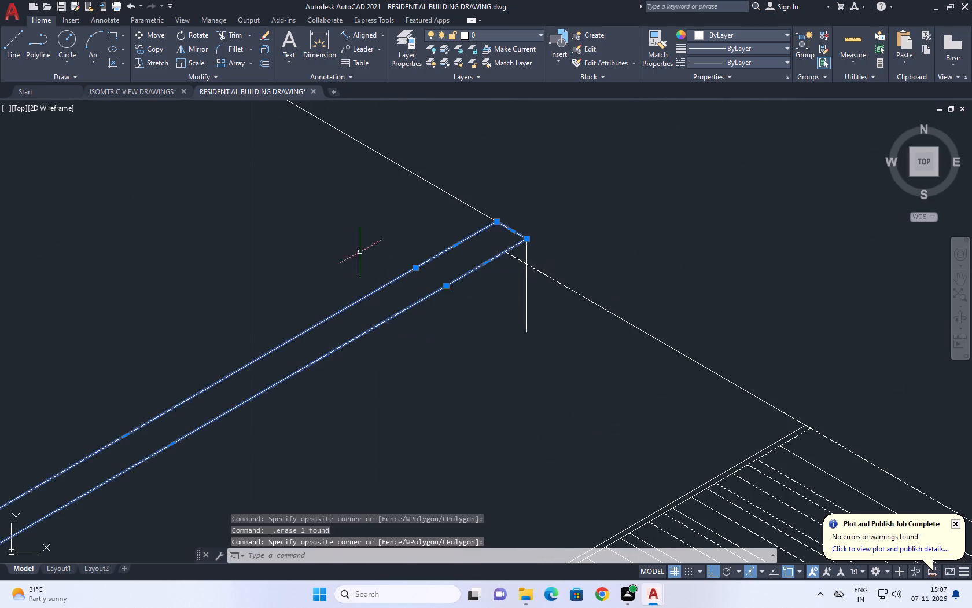
pyautogui.scroll(1, 553, 244)
pyautogui.click(501, 246)
pyautogui.click(450, 186)
pyautogui.moveTo(538, 250); pyautogui.dragTo(521, 244)
pyautogui.click(485, 230)
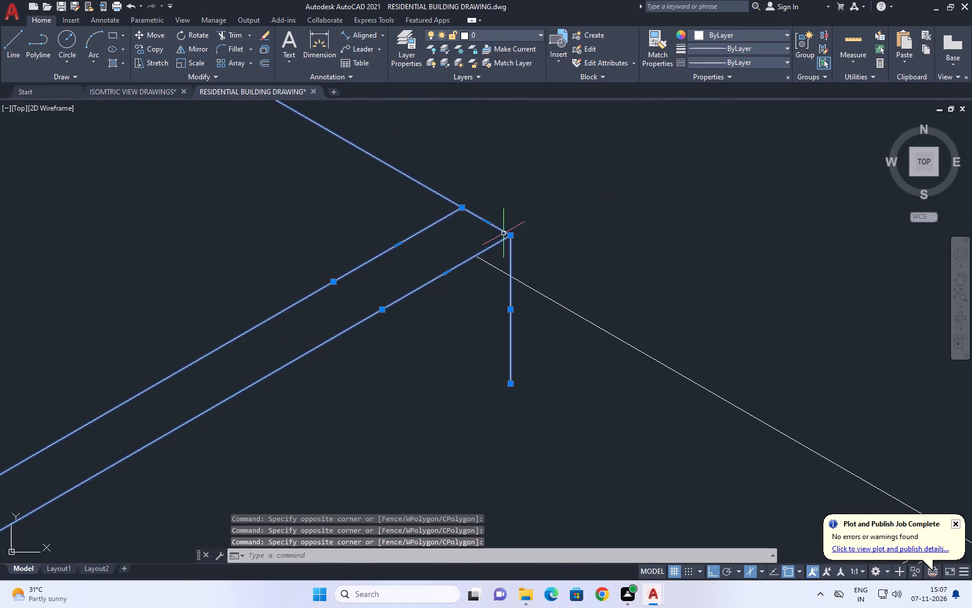
pyautogui.scroll(-2, 546, 221)
pyautogui.moveTo(561, 189); pyautogui.dragTo(529, 289, button='middle')
pyautogui.press('m')
pyautogui.press('space')
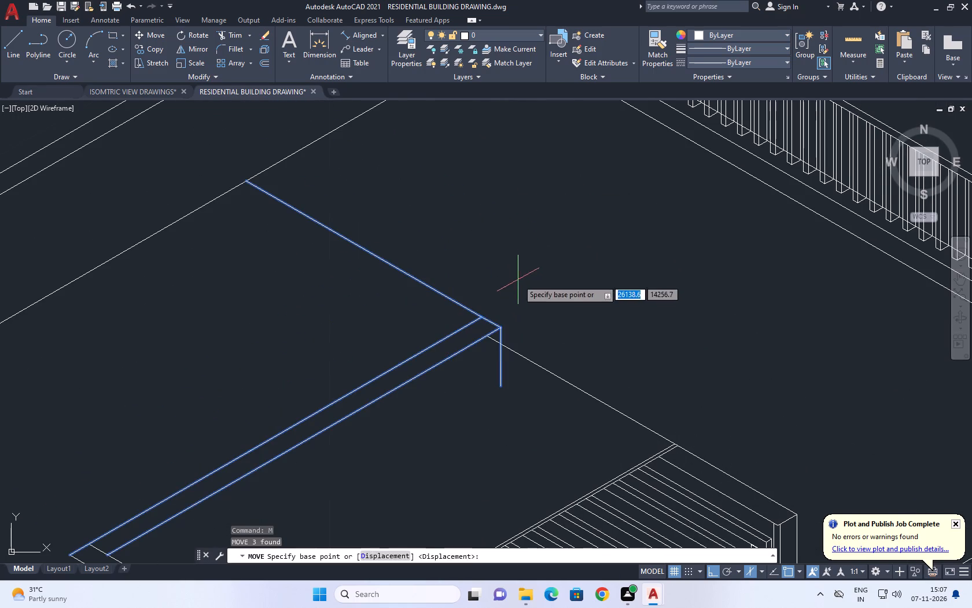
pyautogui.click(526, 287)
pyautogui.click(529, 246)
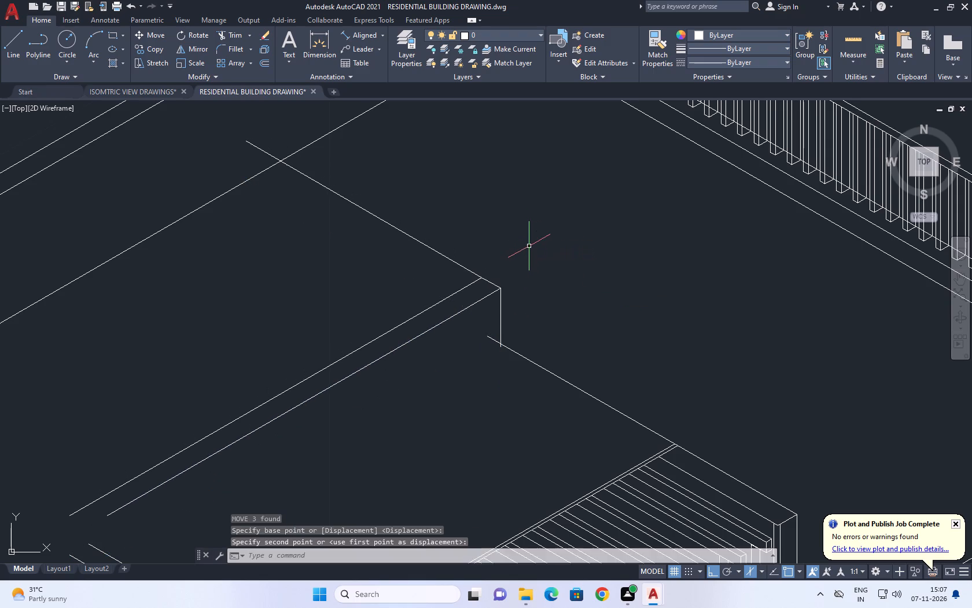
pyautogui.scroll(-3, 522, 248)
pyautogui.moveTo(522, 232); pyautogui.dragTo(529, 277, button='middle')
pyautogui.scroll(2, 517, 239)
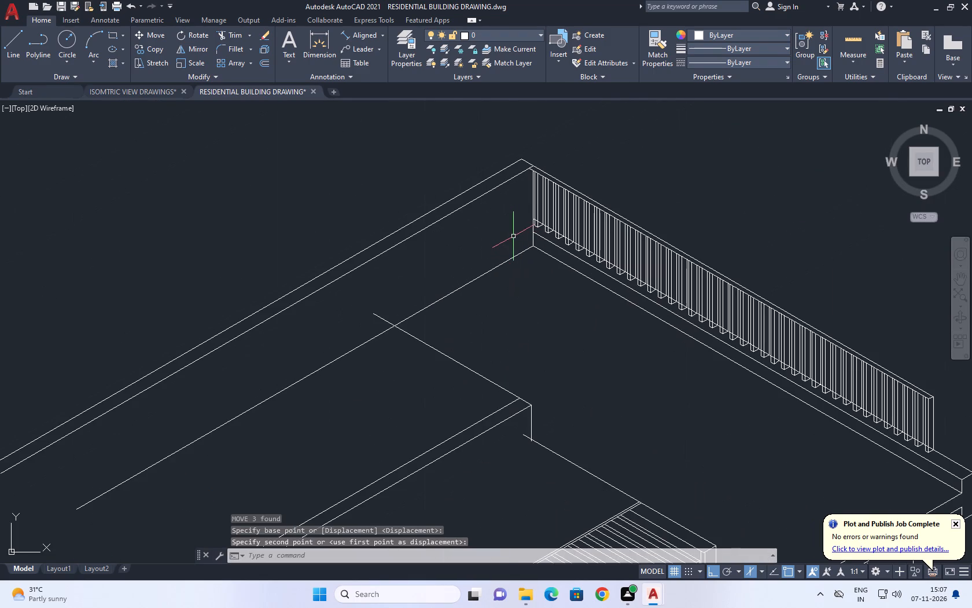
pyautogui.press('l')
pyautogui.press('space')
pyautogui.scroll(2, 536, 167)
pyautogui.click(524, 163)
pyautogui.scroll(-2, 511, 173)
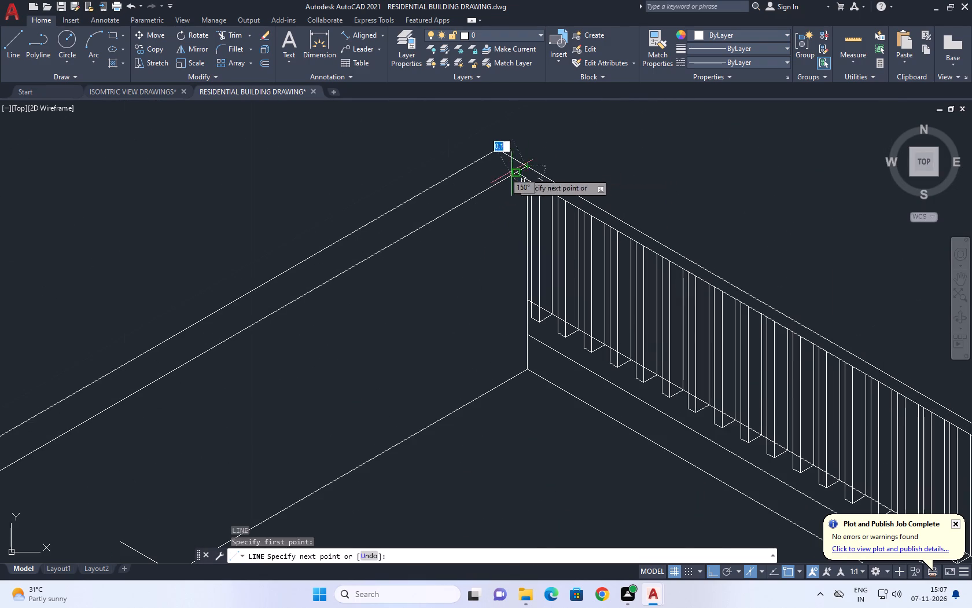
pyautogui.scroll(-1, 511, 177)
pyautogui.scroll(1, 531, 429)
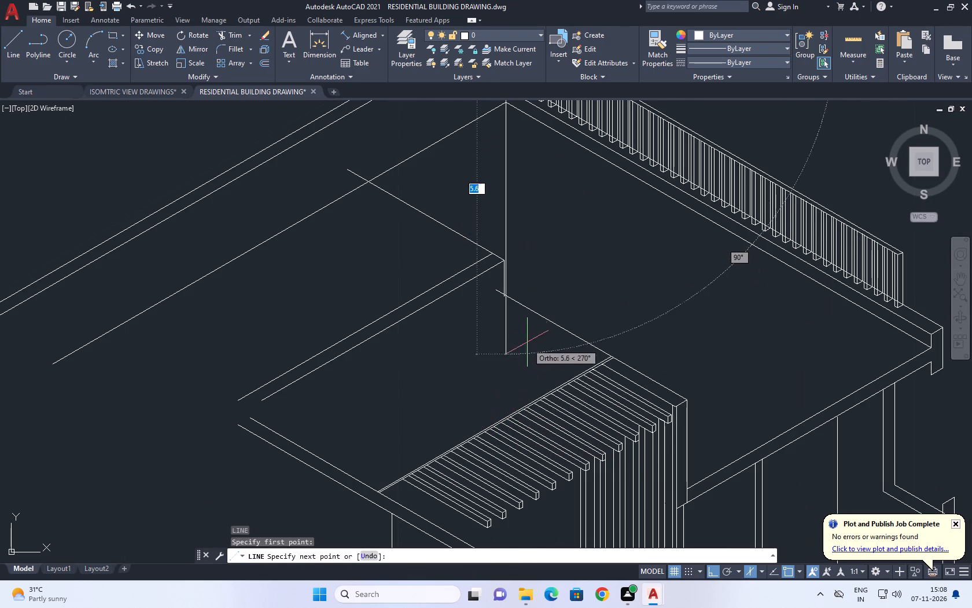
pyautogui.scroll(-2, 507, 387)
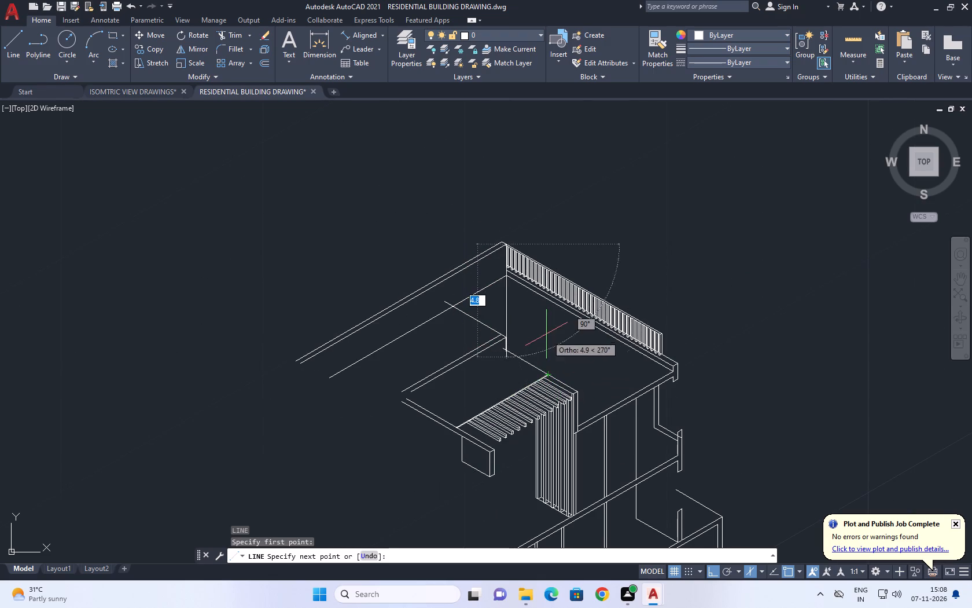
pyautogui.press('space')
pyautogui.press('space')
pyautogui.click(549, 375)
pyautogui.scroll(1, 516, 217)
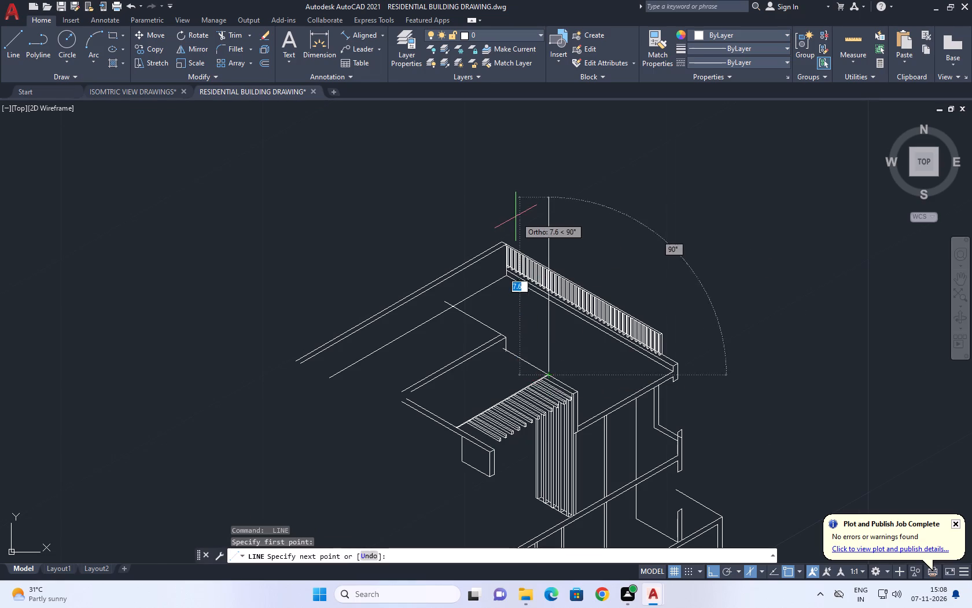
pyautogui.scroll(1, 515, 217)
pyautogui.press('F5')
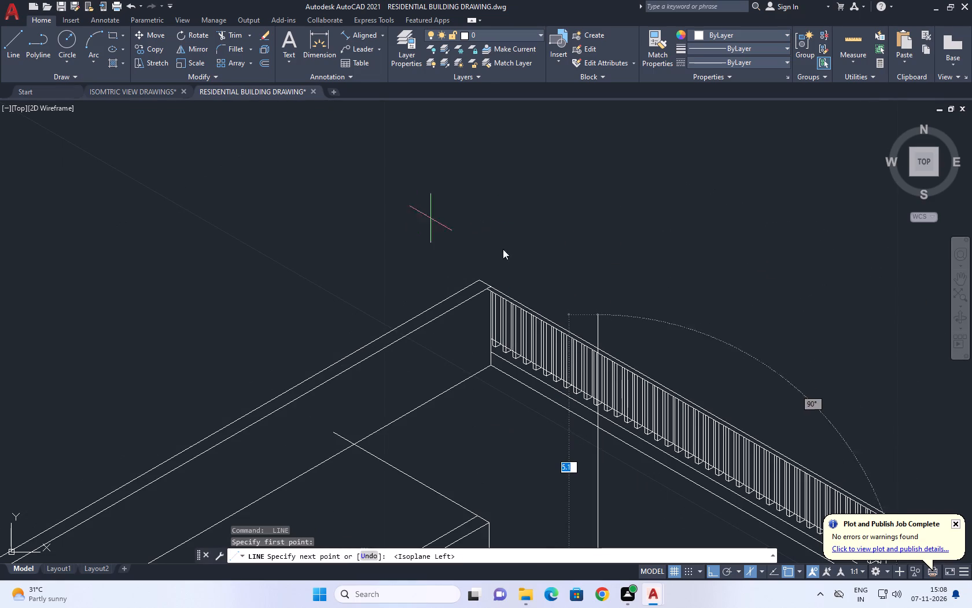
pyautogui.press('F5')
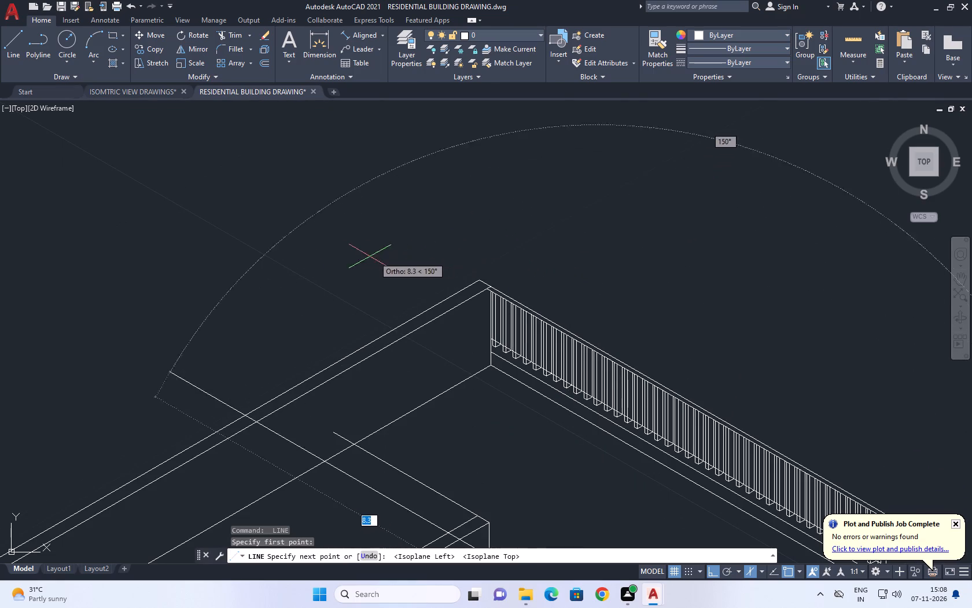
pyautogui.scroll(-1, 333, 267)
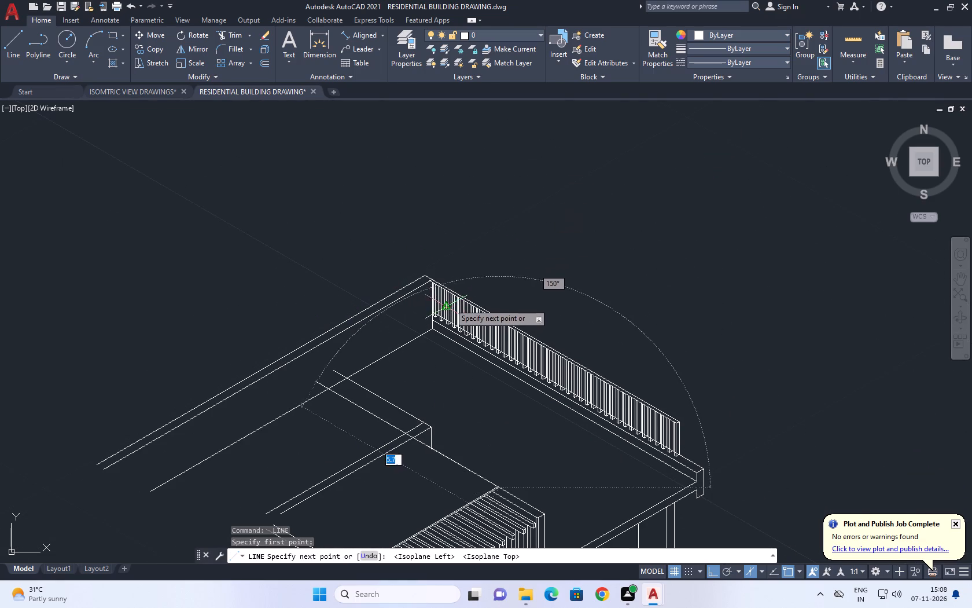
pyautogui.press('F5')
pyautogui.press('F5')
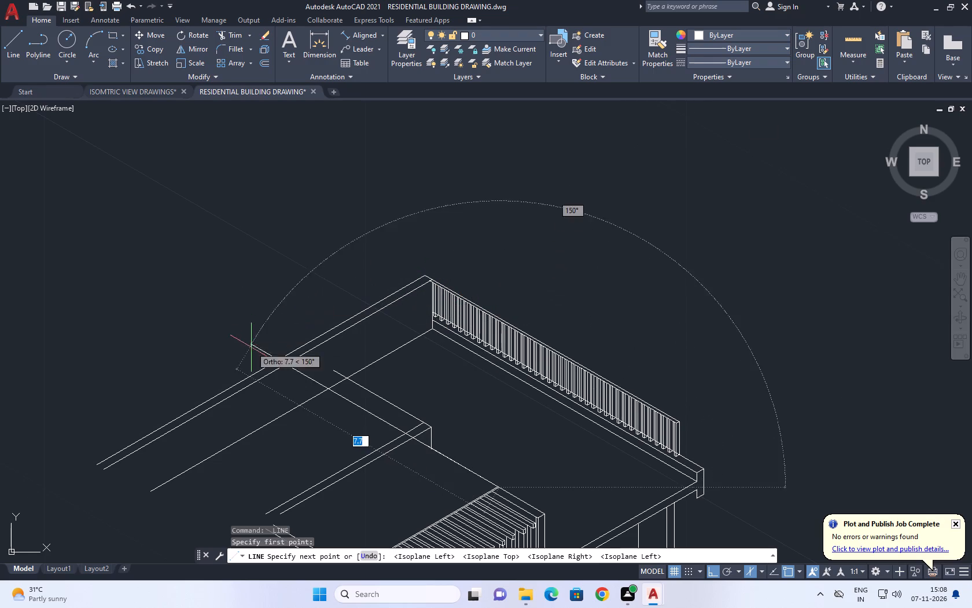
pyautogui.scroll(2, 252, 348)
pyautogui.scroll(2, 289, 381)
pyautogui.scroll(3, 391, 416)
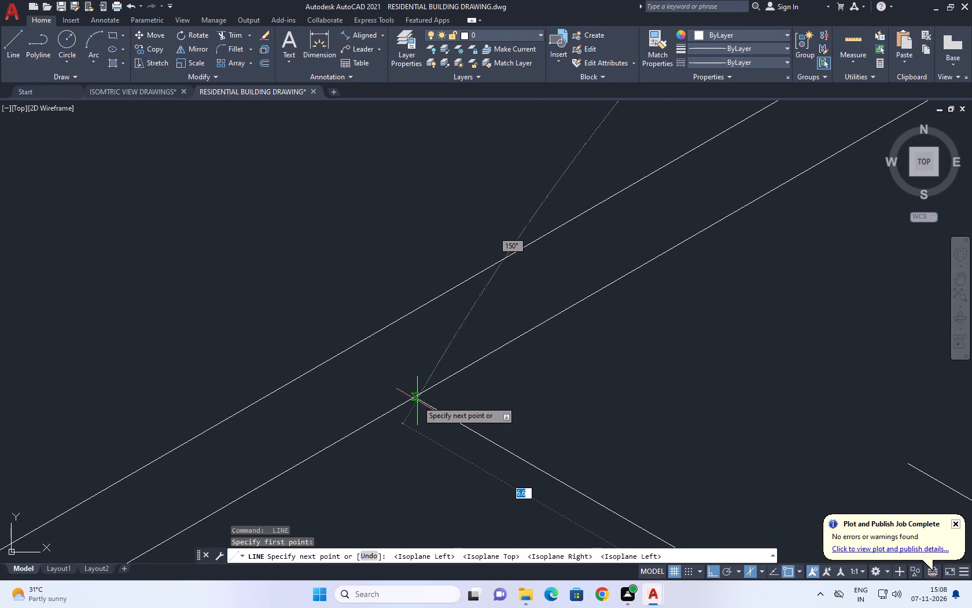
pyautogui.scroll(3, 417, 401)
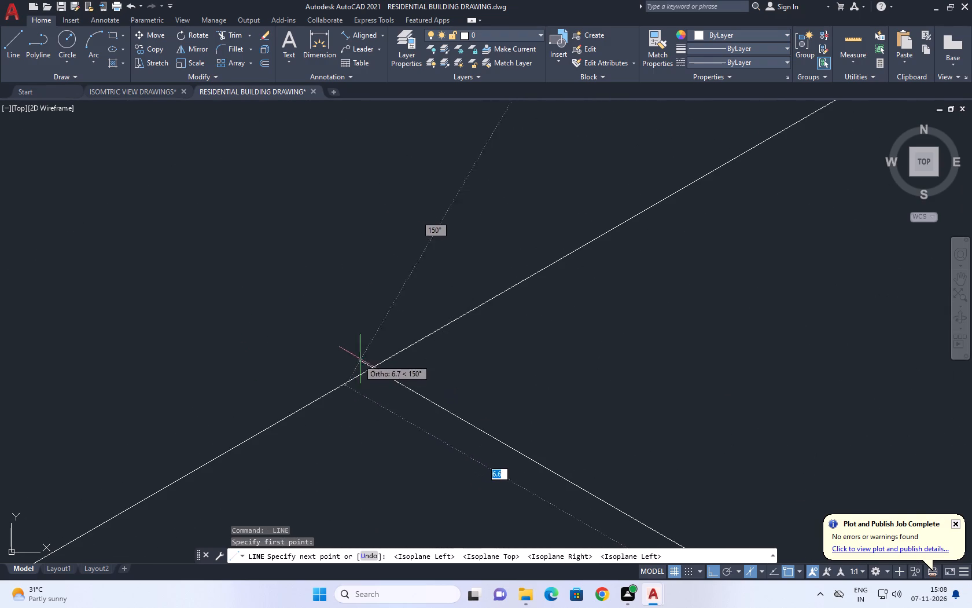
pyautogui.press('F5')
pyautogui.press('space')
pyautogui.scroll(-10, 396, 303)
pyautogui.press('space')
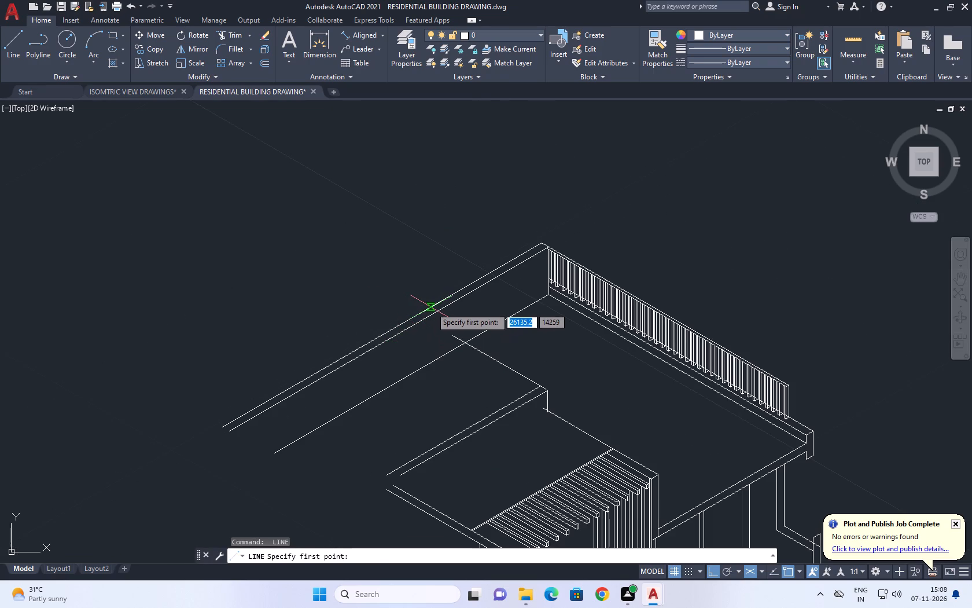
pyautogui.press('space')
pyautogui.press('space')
# Move the parapet lines, diagonal roof line and vertical corner edge a short distance along the pergola wall's isometric direction toward the slats.
pyautogui.moveTo(543, 442); pyautogui.dragTo(469, 324, button='middle')
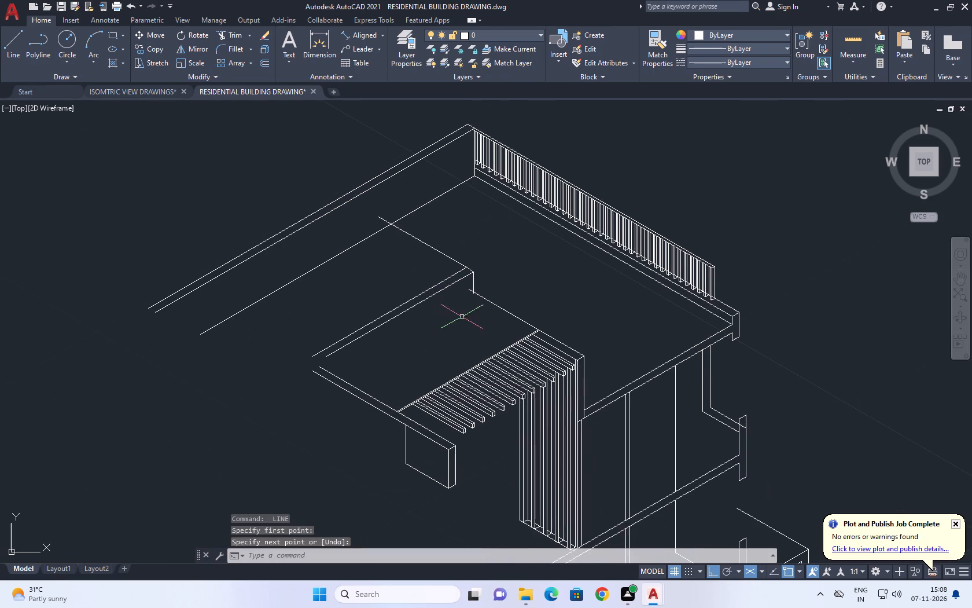
pyautogui.scroll(2, 465, 268)
pyautogui.scroll(2, 503, 313)
pyautogui.moveTo(510, 292); pyautogui.dragTo(484, 286)
pyautogui.click(305, 217)
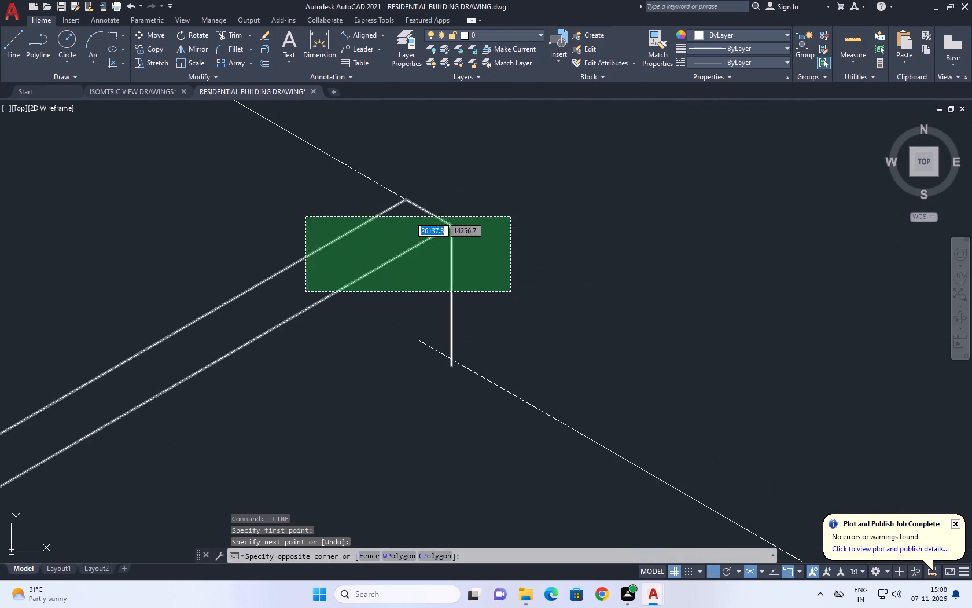
pyautogui.scroll(-2, 461, 229)
pyautogui.moveTo(477, 181); pyautogui.dragTo(468, 184)
pyautogui.click(375, 210)
pyautogui.moveTo(437, 217); pyautogui.dragTo(448, 237, button='middle')
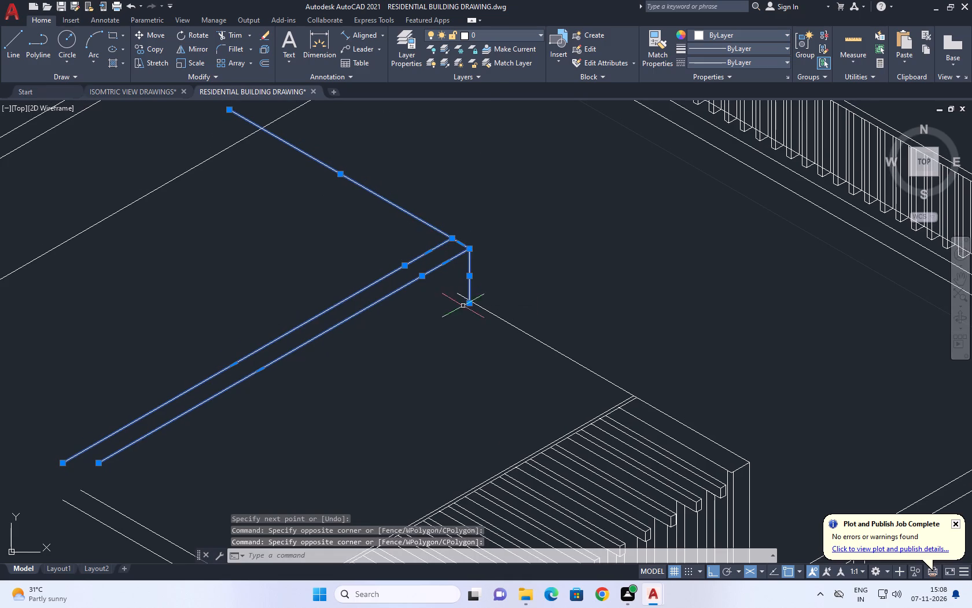
pyautogui.click(155, 32)
pyautogui.scroll(2, 470, 307)
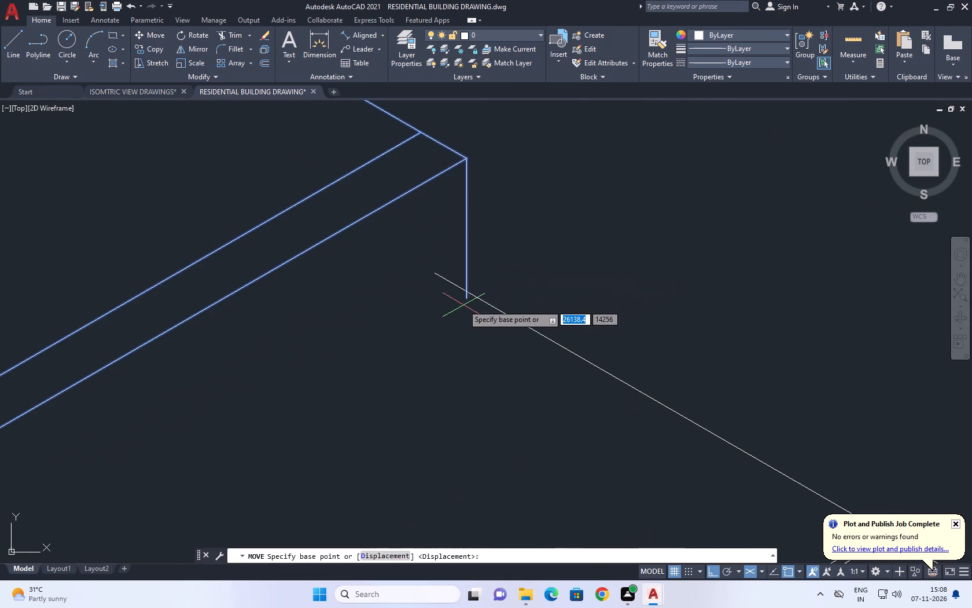
pyautogui.click(463, 297)
pyautogui.click(512, 307)
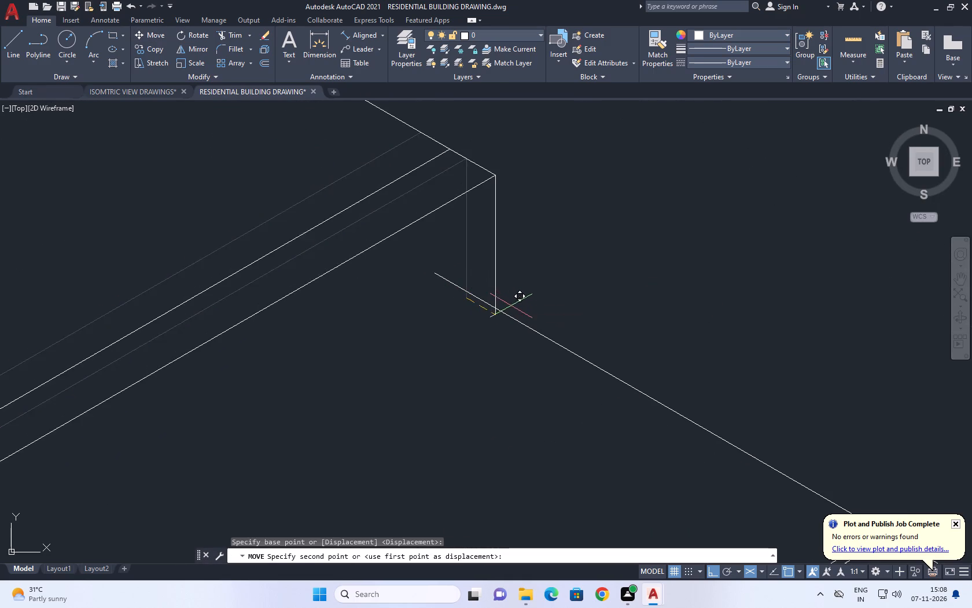
# Move the same parapet corner lines slightly so the vertical edge's lower end sits on the pergola's diagonal wall line.
pyautogui.moveTo(524, 211); pyautogui.dragTo(505, 196)
pyautogui.click(402, 146)
pyautogui.scroll(1, 414, 167)
pyautogui.moveTo(419, 179); pyautogui.dragTo(433, 207, button='middle')
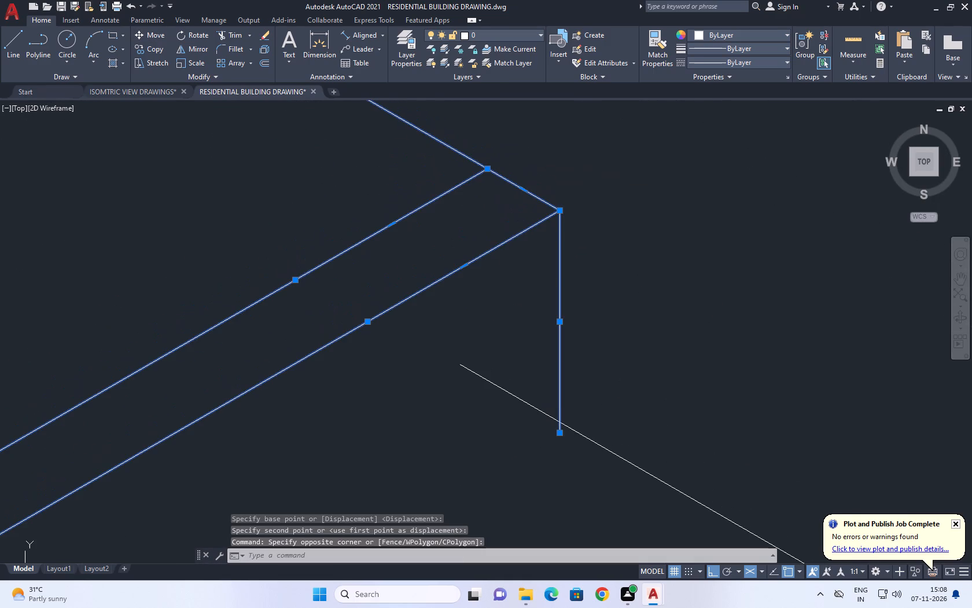
pyautogui.write('M')
pyautogui.press('space')
pyautogui.click(558, 430)
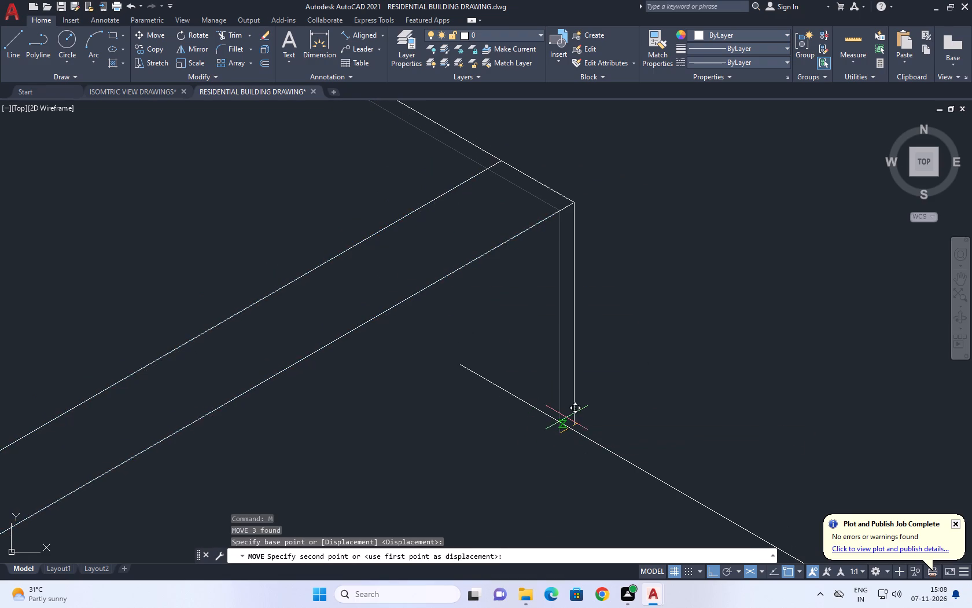
pyautogui.click(576, 428)
pyautogui.scroll(-4, 592, 371)
pyautogui.moveTo(593, 368); pyautogui.dragTo(564, 339, button='middle')
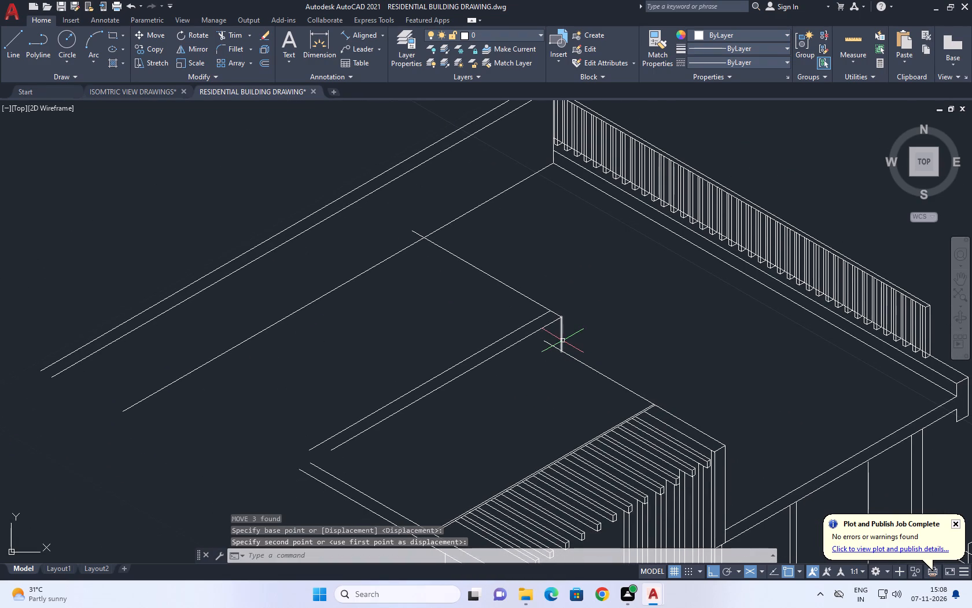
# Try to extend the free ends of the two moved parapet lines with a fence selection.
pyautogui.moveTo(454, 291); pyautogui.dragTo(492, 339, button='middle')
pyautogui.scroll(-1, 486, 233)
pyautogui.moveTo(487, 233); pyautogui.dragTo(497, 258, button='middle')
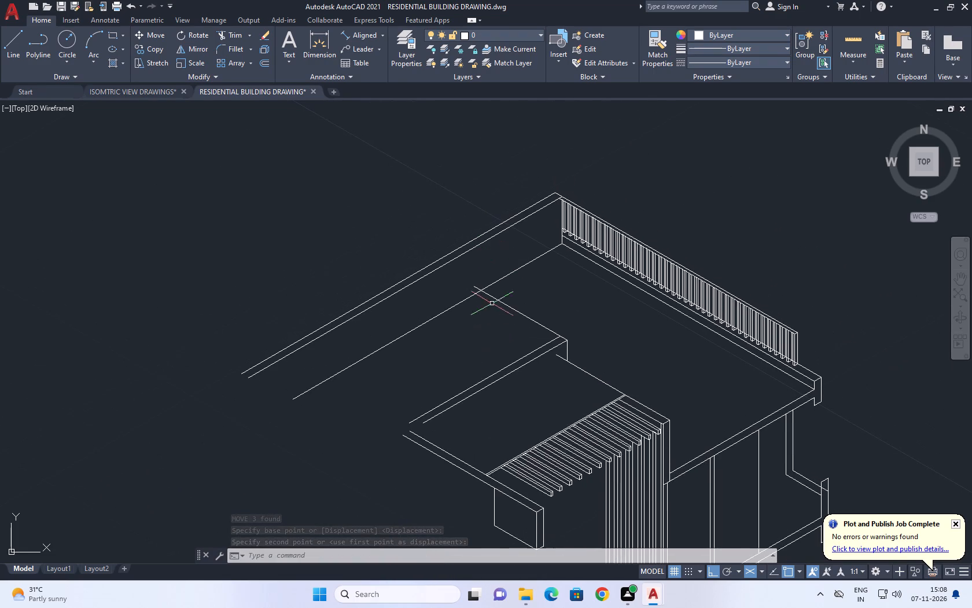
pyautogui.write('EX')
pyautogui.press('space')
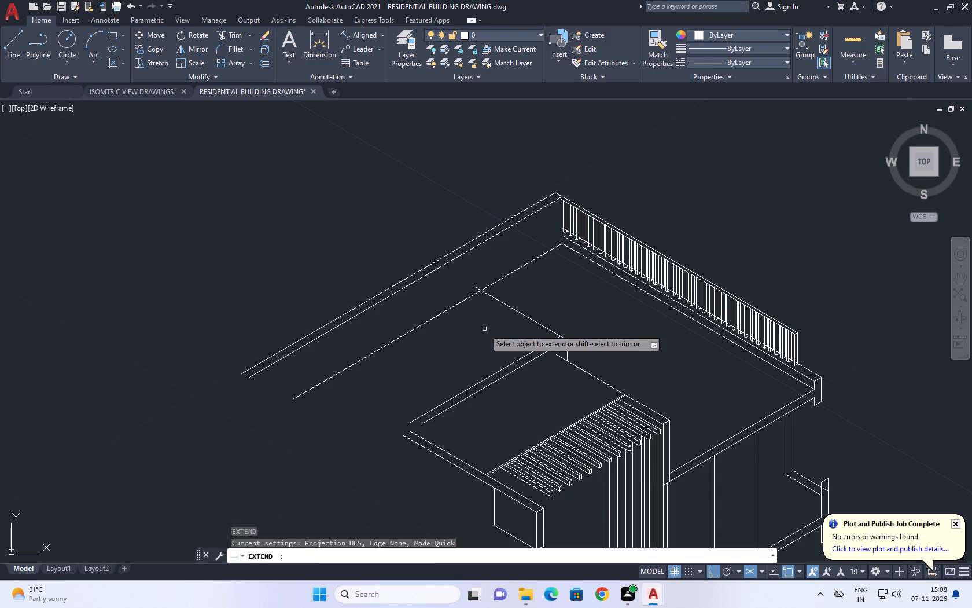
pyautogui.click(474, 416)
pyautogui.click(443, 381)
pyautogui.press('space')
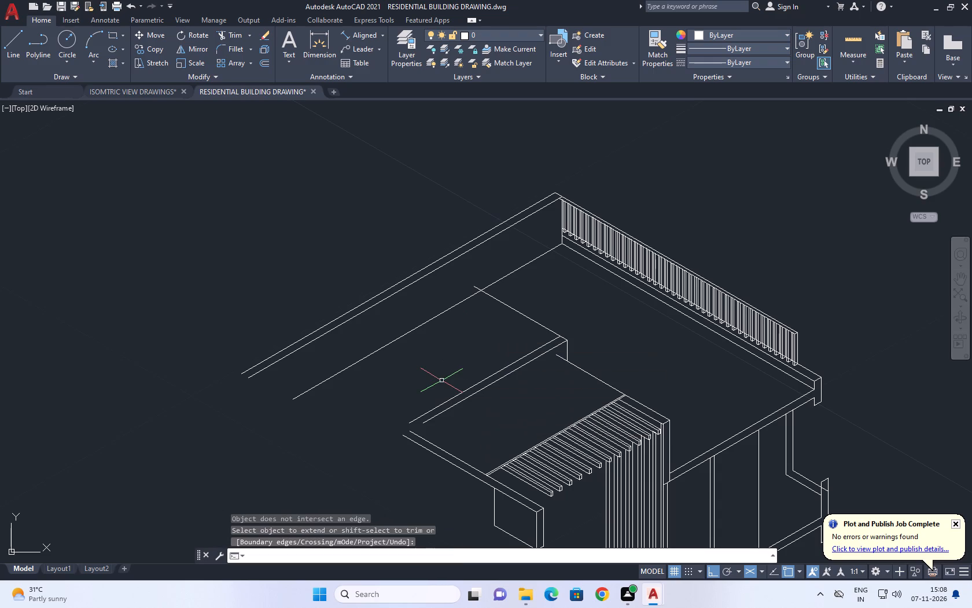
# Fillet the moved parapet lines to the front beam lines with radius 0, closing the inner and outer corners.
pyautogui.press('f')
pyautogui.press('space')
pyautogui.click(432, 415)
pyautogui.click(432, 416)
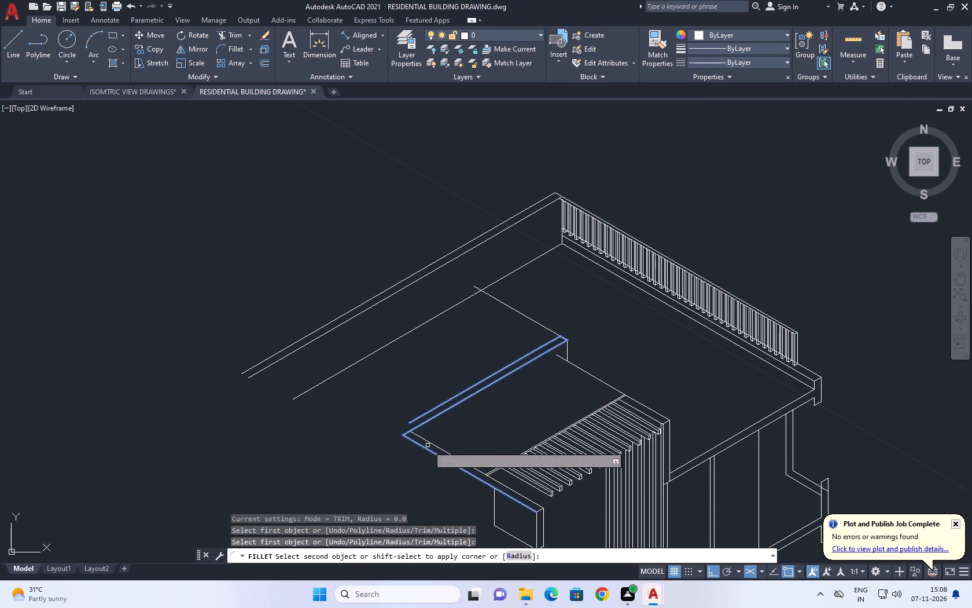
pyautogui.click(429, 441)
pyautogui.press('space')
pyautogui.click(421, 417)
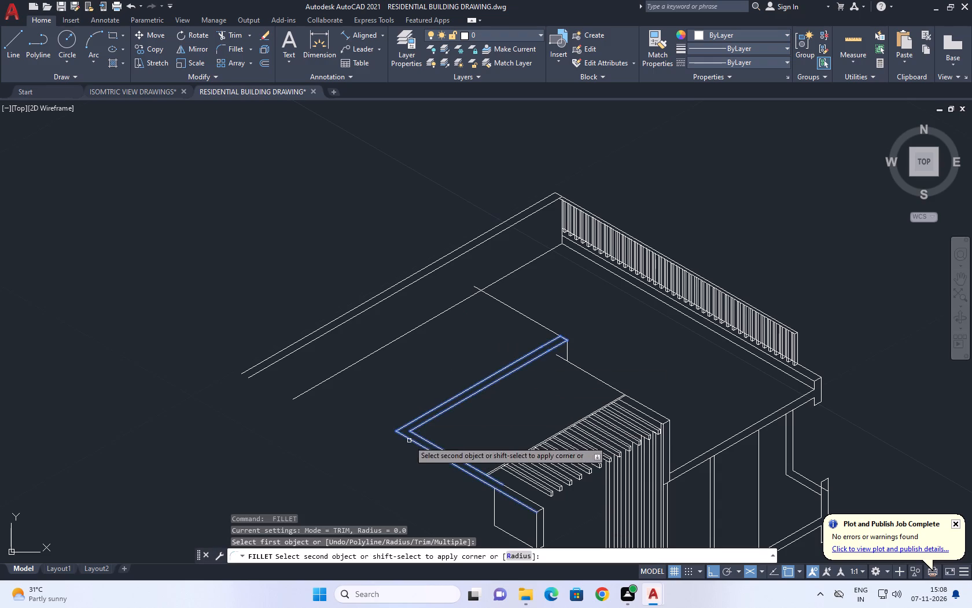
pyautogui.click(408, 441)
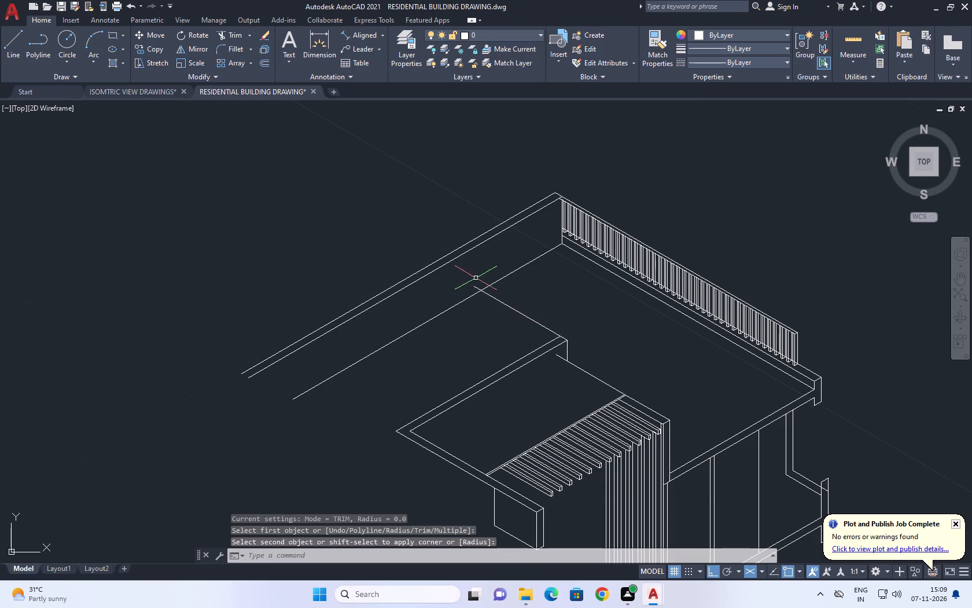
# Trim the short end of the diagonal roof line that overshoots the long roof edge.
pyautogui.moveTo(475, 281); pyautogui.dragTo(478, 322, button='middle')
pyautogui.write('TR')
pyautogui.press('space')
pyautogui.click(478, 326)
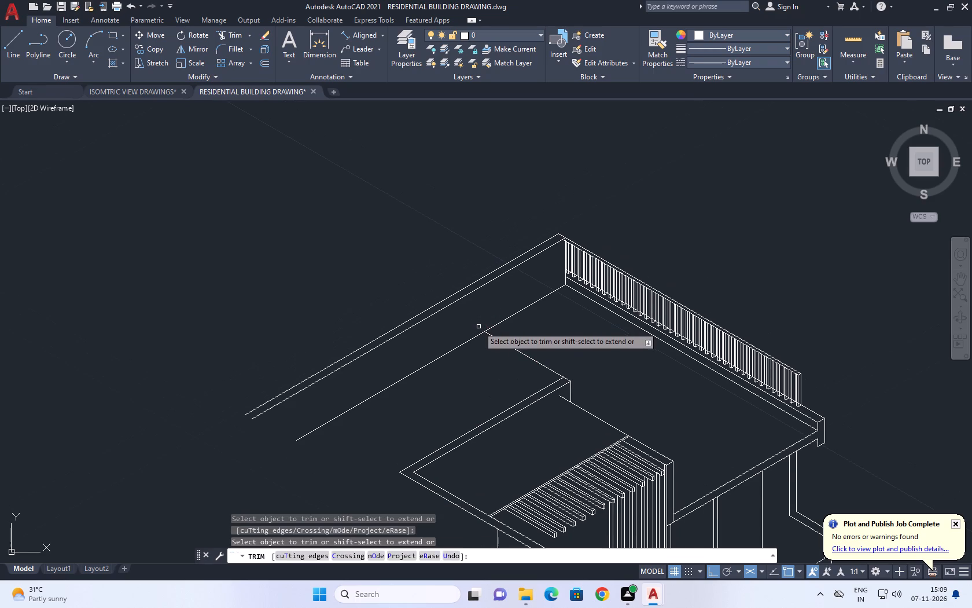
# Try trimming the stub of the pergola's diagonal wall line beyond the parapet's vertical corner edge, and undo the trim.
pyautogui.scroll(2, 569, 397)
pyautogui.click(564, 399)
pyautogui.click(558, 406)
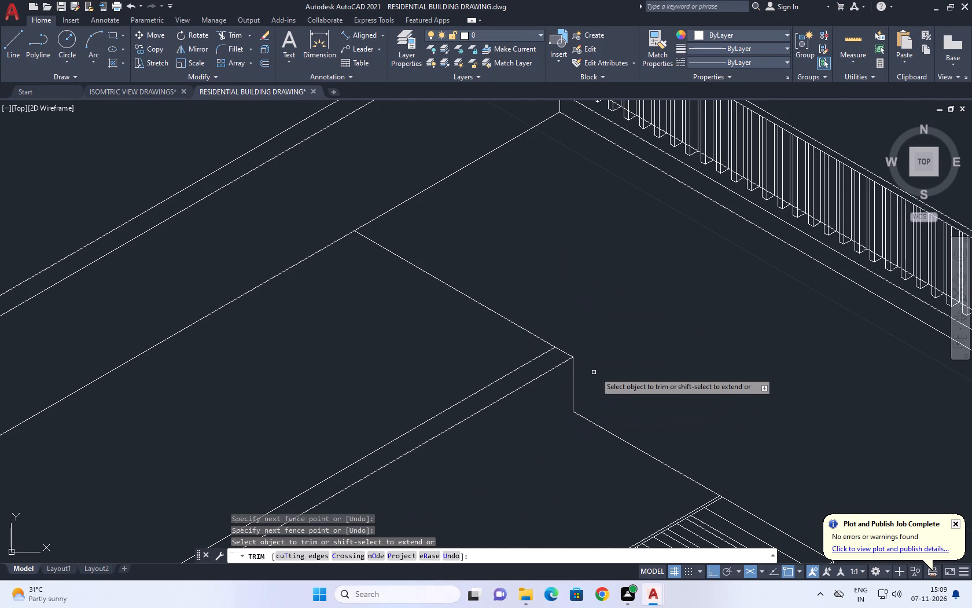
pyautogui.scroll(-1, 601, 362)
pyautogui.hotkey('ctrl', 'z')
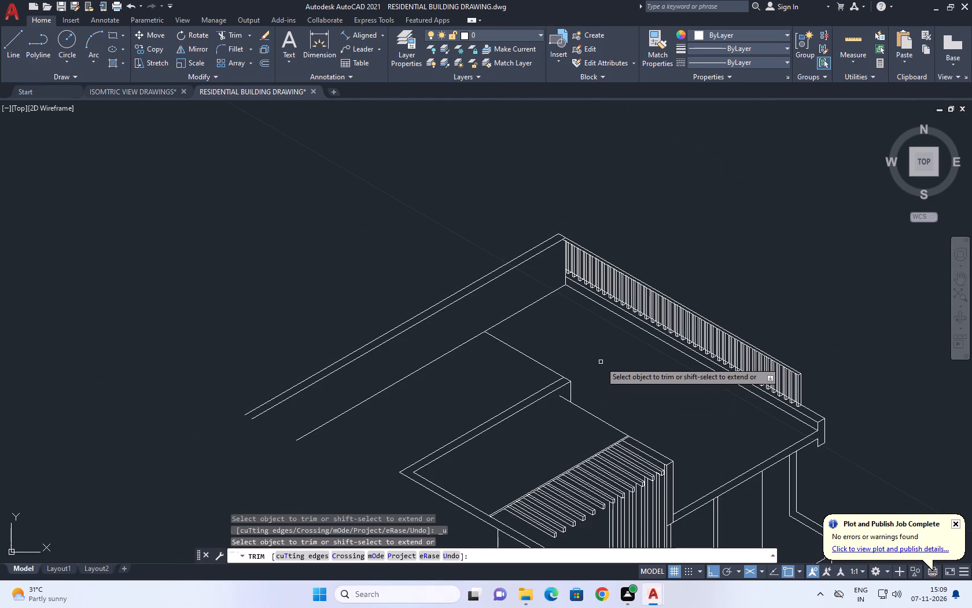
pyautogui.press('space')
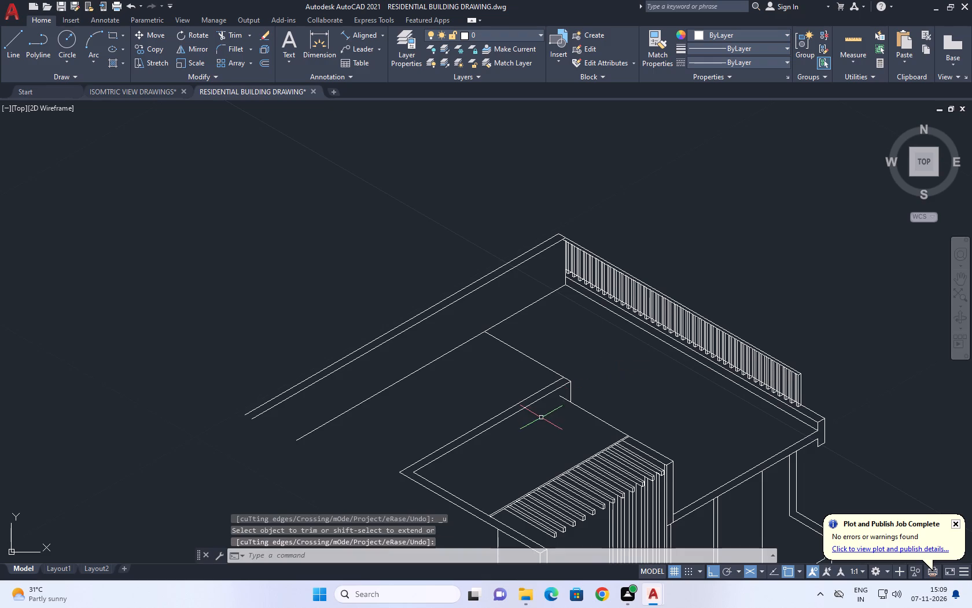
# Explode the joined parapet outline beside the pergola into separate lines.
pyautogui.moveTo(541, 417); pyautogui.dragTo(542, 411, button='middle')
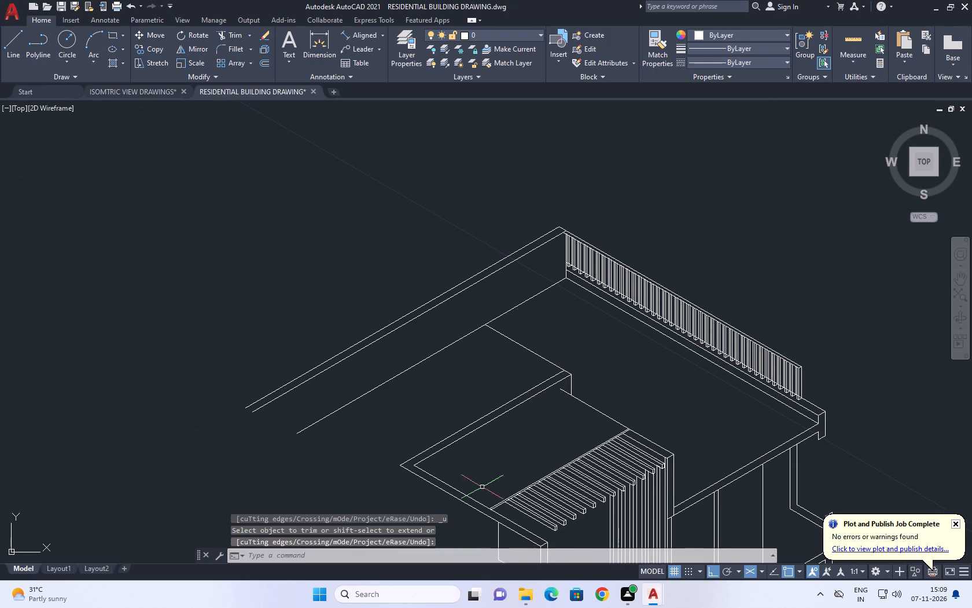
pyautogui.moveTo(464, 490); pyautogui.dragTo(471, 378, button='middle')
pyautogui.scroll(1, 531, 321)
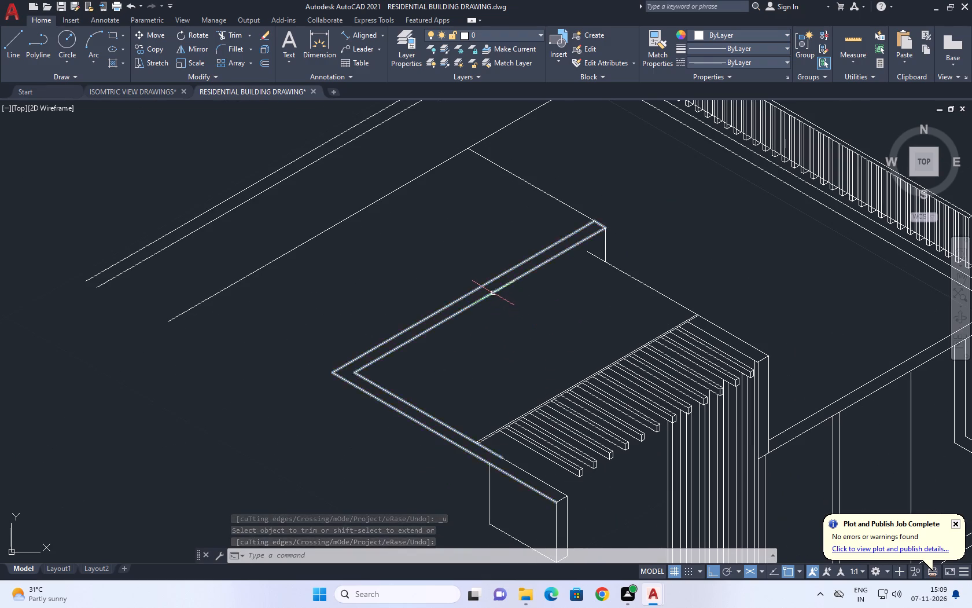
pyautogui.click(492, 293)
pyautogui.press('Escape')
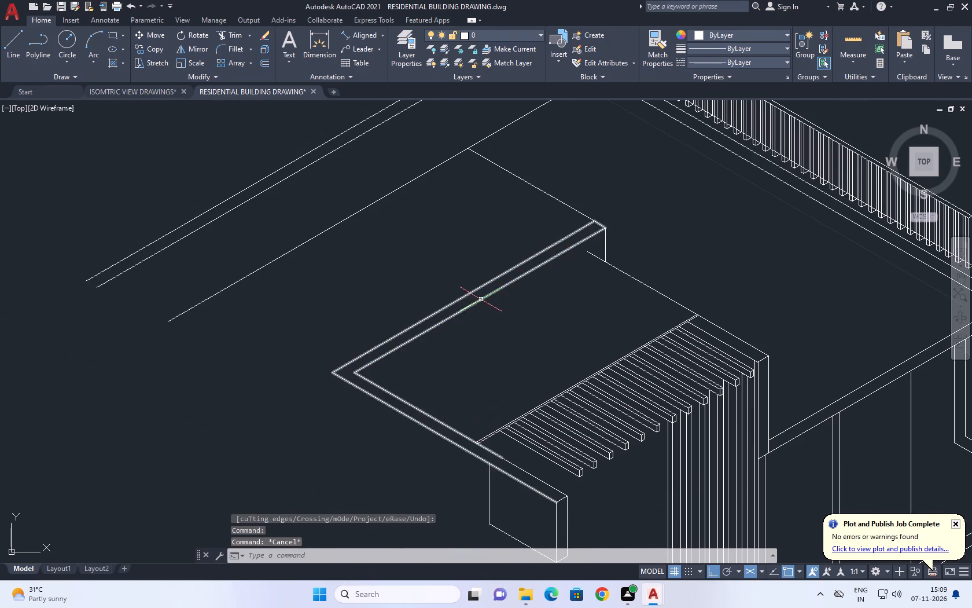
pyautogui.click(480, 298)
pyautogui.write('X')
pyautogui.press('space')
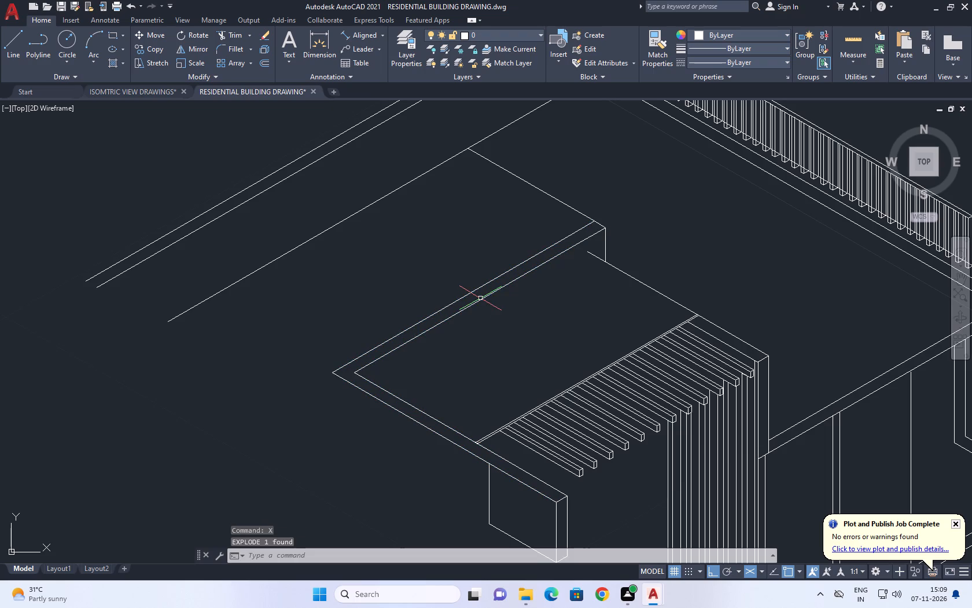
# Copy the two segments of the inner parapet line straight down by 0.3 on the right isoplane.
pyautogui.click(480, 298)
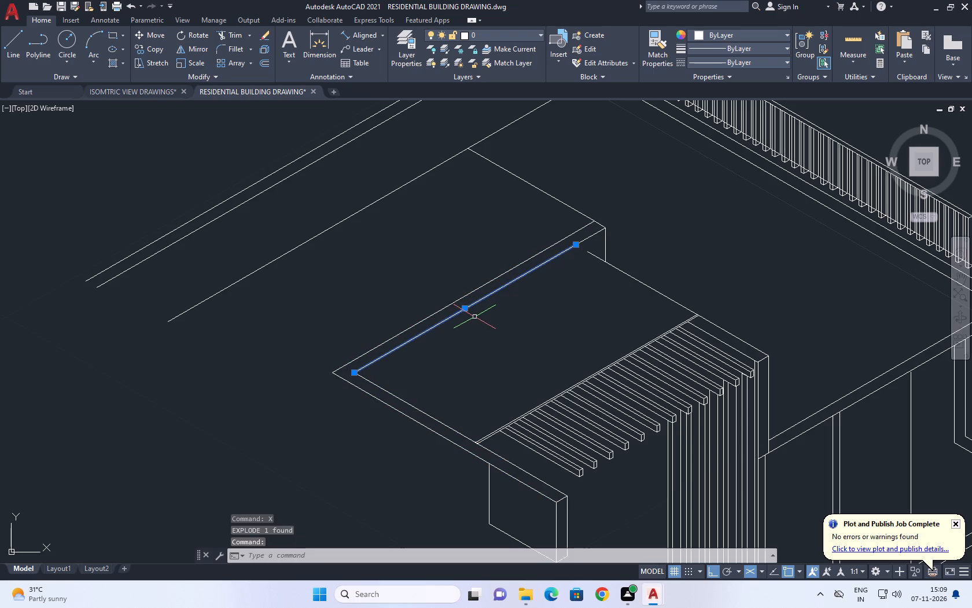
pyautogui.scroll(1, 598, 213)
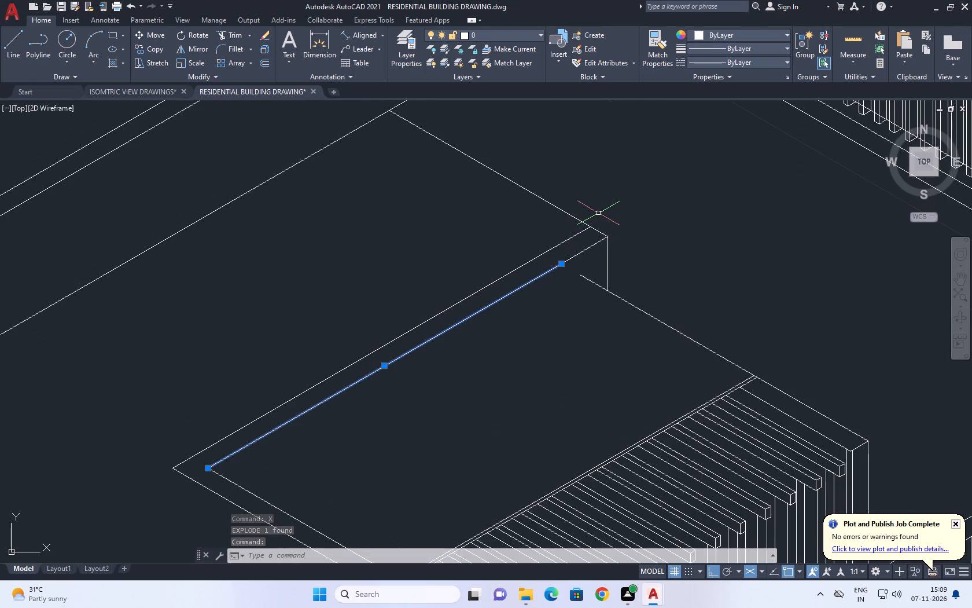
pyautogui.click(581, 250)
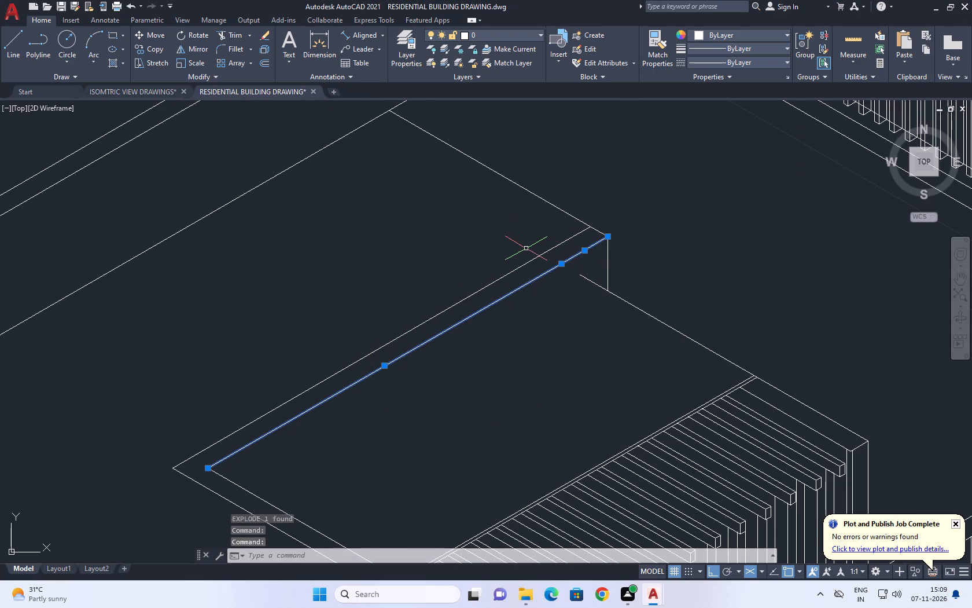
pyautogui.write('CO')
pyautogui.press('space')
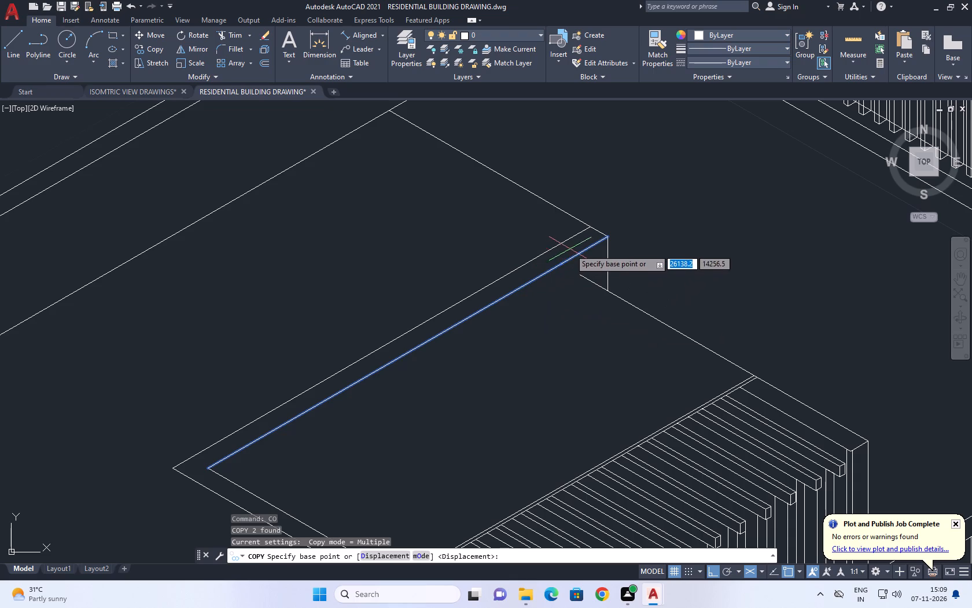
pyautogui.click(570, 255)
pyautogui.press('F5')
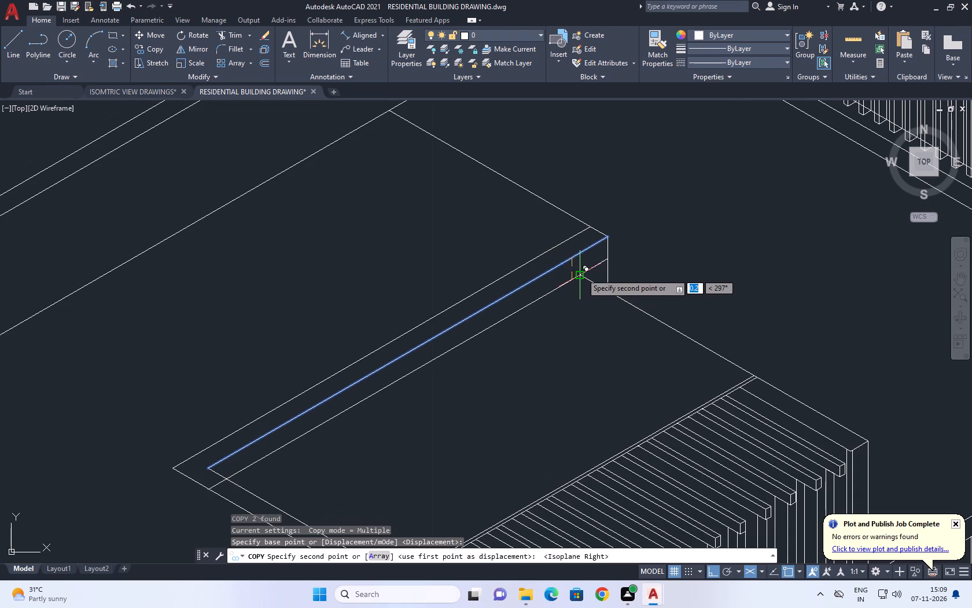
pyautogui.scroll(2, 581, 273)
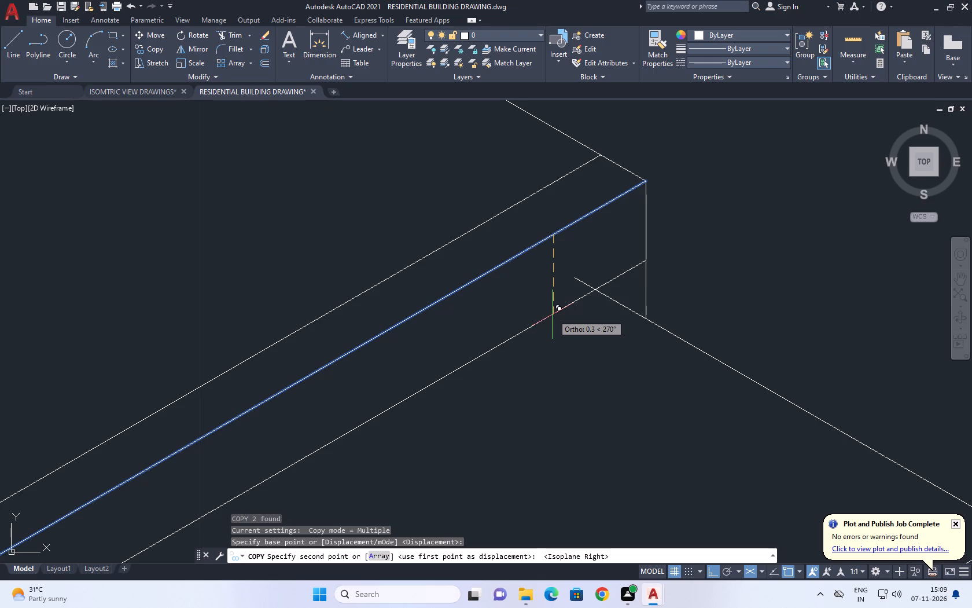
pyautogui.write('0.3')
pyautogui.press('Return')
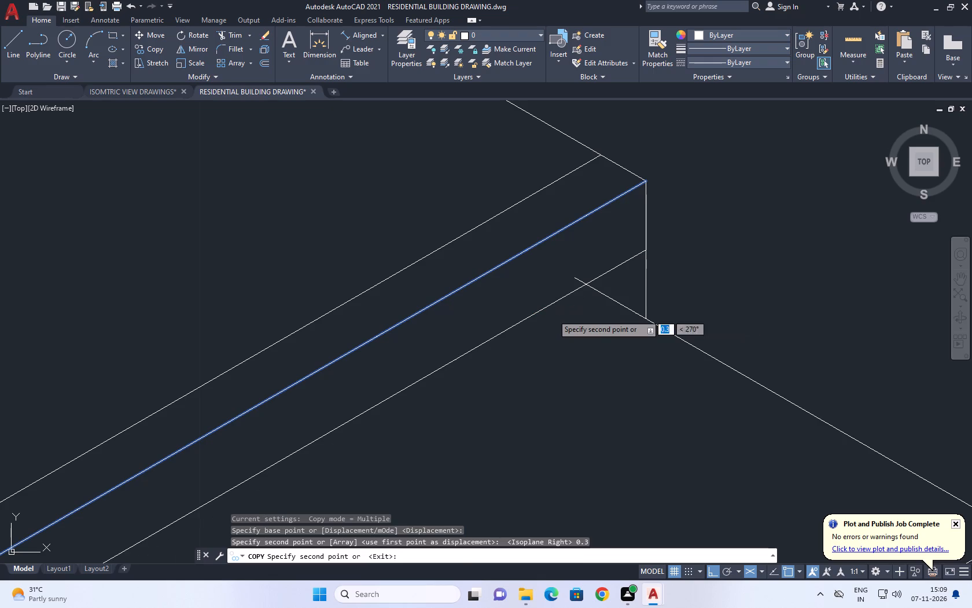
pyautogui.press('space')
# Trim the copied line and the pergola's diagonal wall line where they overshoot each other near the parapet's vertical corner edge.
pyautogui.write('TR')
pyautogui.press('space')
pyautogui.scroll(3, 568, 276)
pyautogui.click(591, 290)
pyautogui.click(706, 279)
pyautogui.scroll(-3, 622, 254)
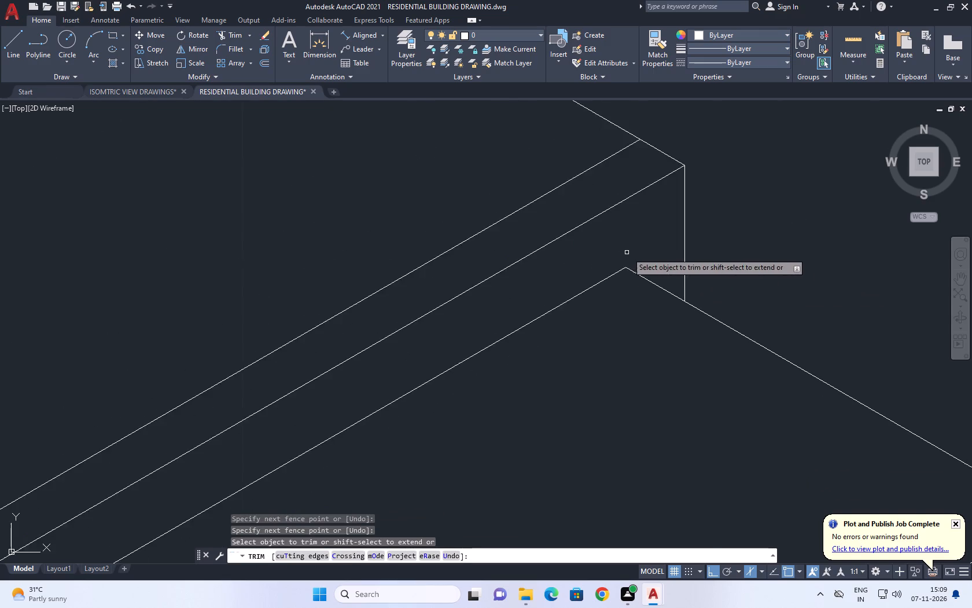
pyautogui.scroll(-4, 629, 252)
pyautogui.press('space')
# Trim the copied line's other end back to the inner front beam line, removing the leftover stub beyond the outer beam line.
pyautogui.scroll(5, 546, 352)
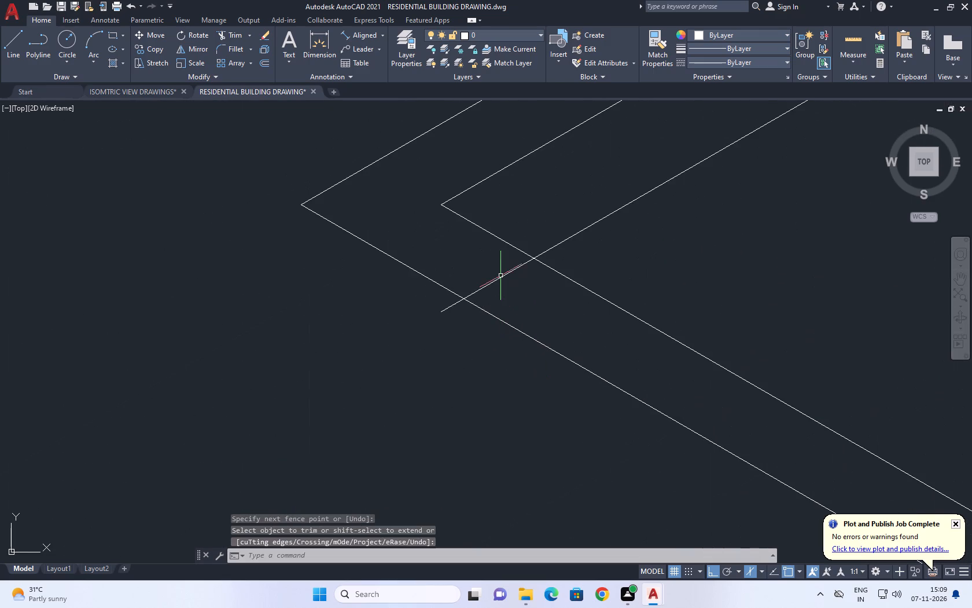
pyautogui.press('space')
pyautogui.click(511, 285)
pyautogui.click(457, 279)
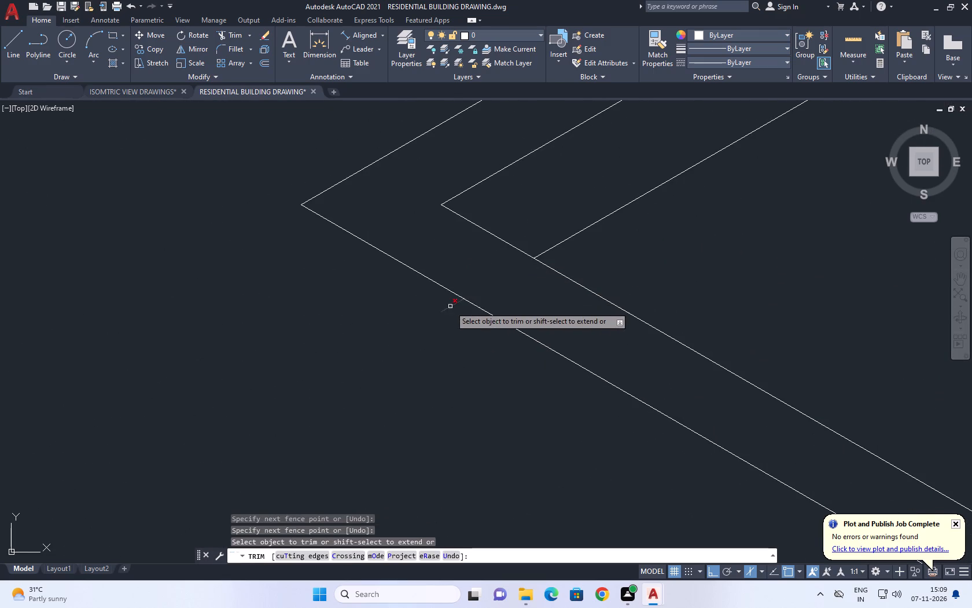
pyautogui.click(450, 306)
pyautogui.scroll(-5, 385, 291)
pyautogui.press('space')
# Extend the diagonal roof line across the inner parapet line to the outer line of the long rear parapet.
pyautogui.scroll(-1, 533, 272)
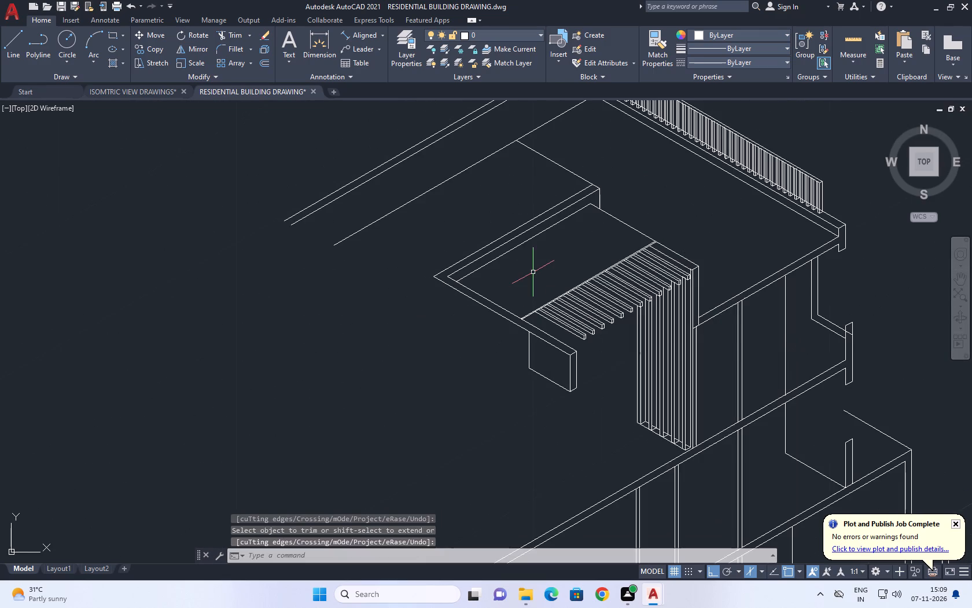
pyautogui.moveTo(505, 283); pyautogui.dragTo(488, 305, button='middle')
pyautogui.moveTo(526, 233); pyautogui.dragTo(526, 252, button='middle')
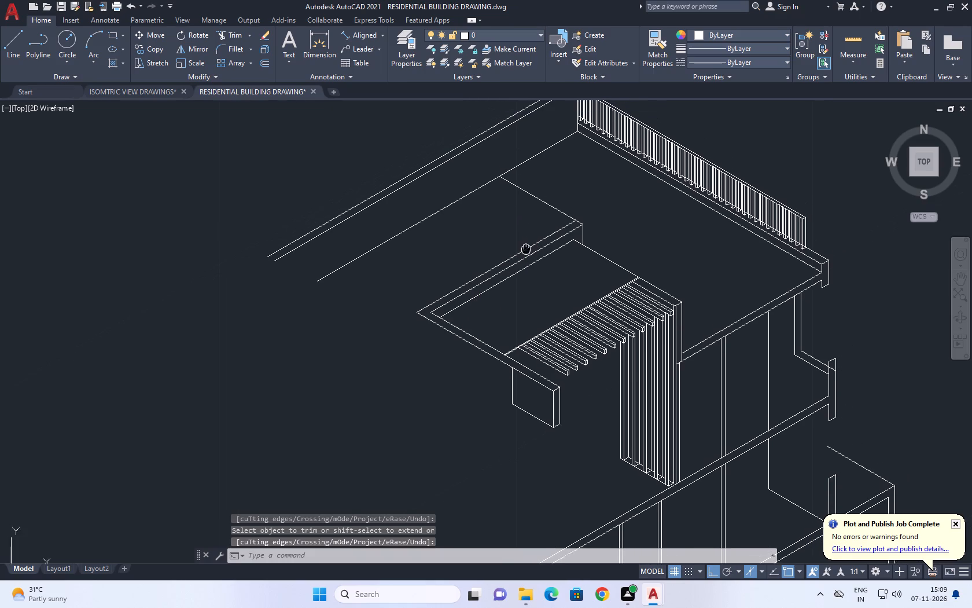
pyautogui.moveTo(526, 252); pyautogui.dragTo(536, 291, button='middle')
pyautogui.moveTo(557, 290); pyautogui.dragTo(558, 291, button='middle')
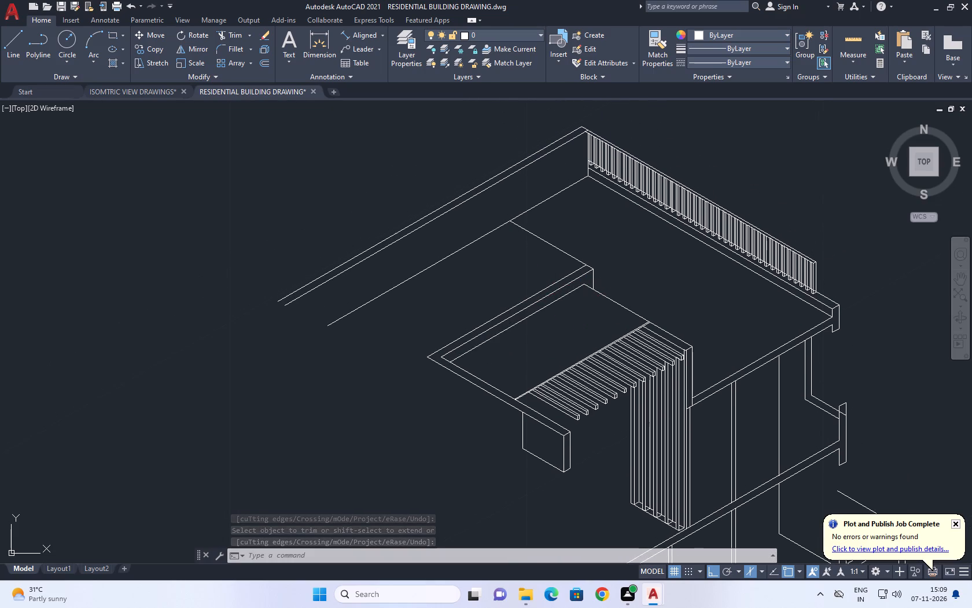
pyautogui.moveTo(558, 291); pyautogui.dragTo(580, 331, button='middle')
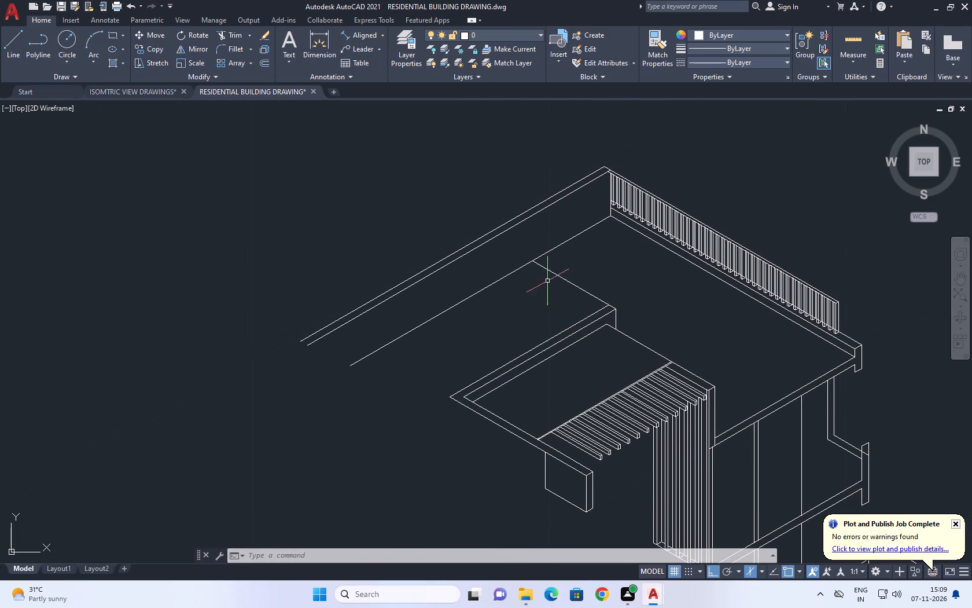
pyautogui.moveTo(513, 262); pyautogui.dragTo(553, 318, button='middle')
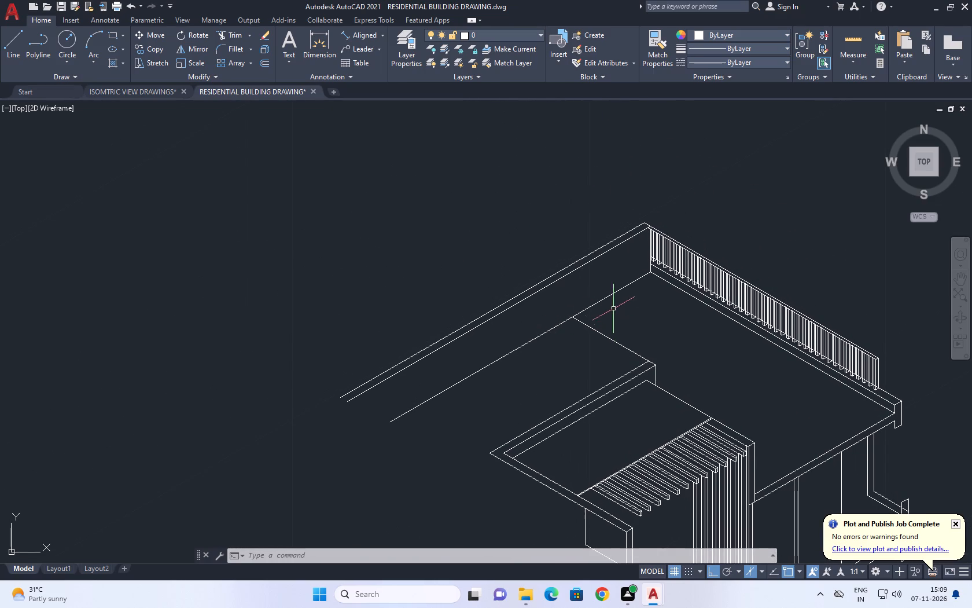
pyautogui.moveTo(567, 324); pyautogui.dragTo(576, 336, button='middle')
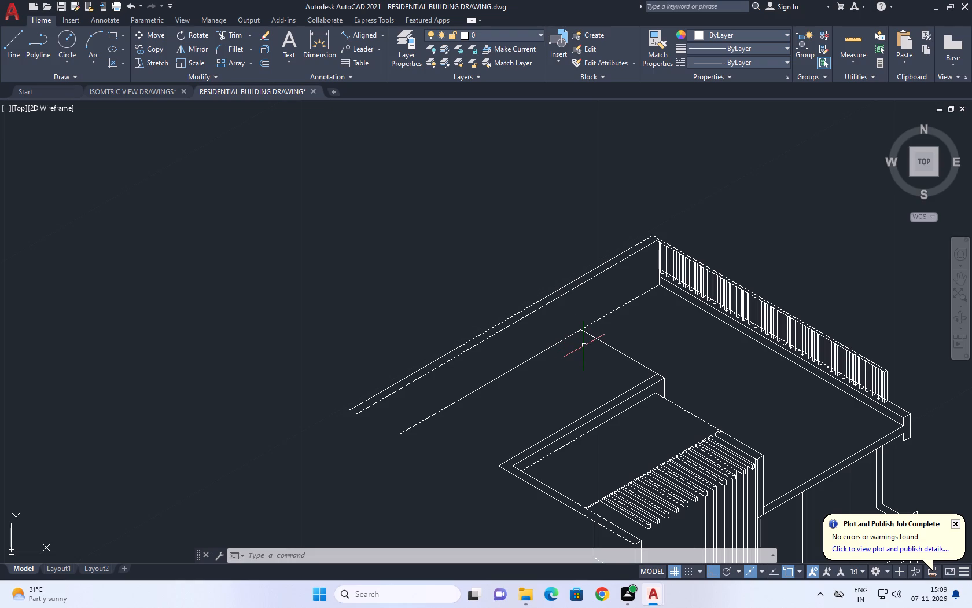
pyautogui.press('e')
pyautogui.press('x')
pyautogui.press('space')
pyautogui.click(623, 341)
pyautogui.click(590, 354)
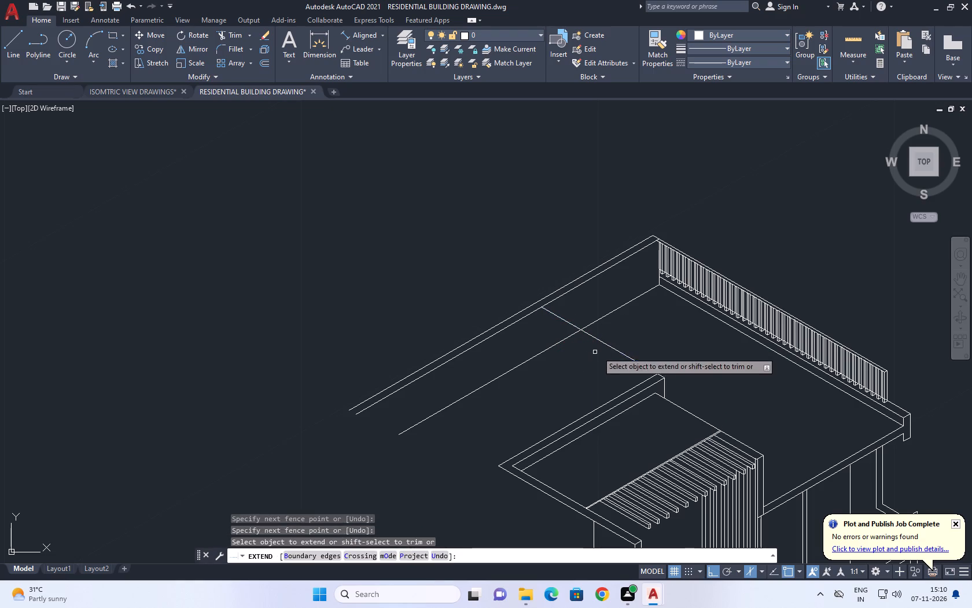
pyautogui.click(612, 346)
pyautogui.click(583, 350)
pyautogui.click(583, 312)
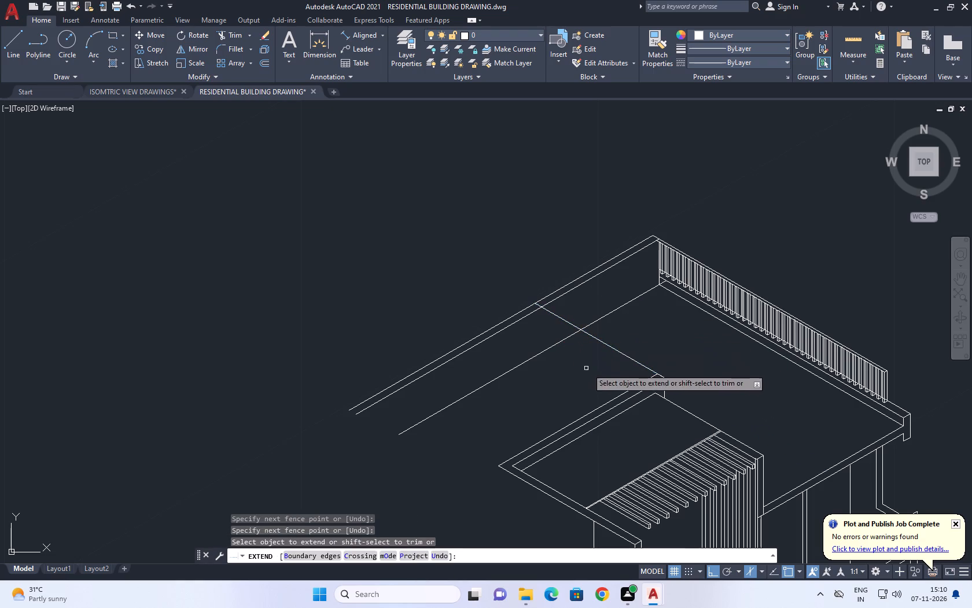
pyautogui.press('Escape')
# Trim the two long rear parapet lines and the roof edge line beyond the extended diagonal line.
pyautogui.write('TR')
pyautogui.press('space')
pyautogui.click(566, 372)
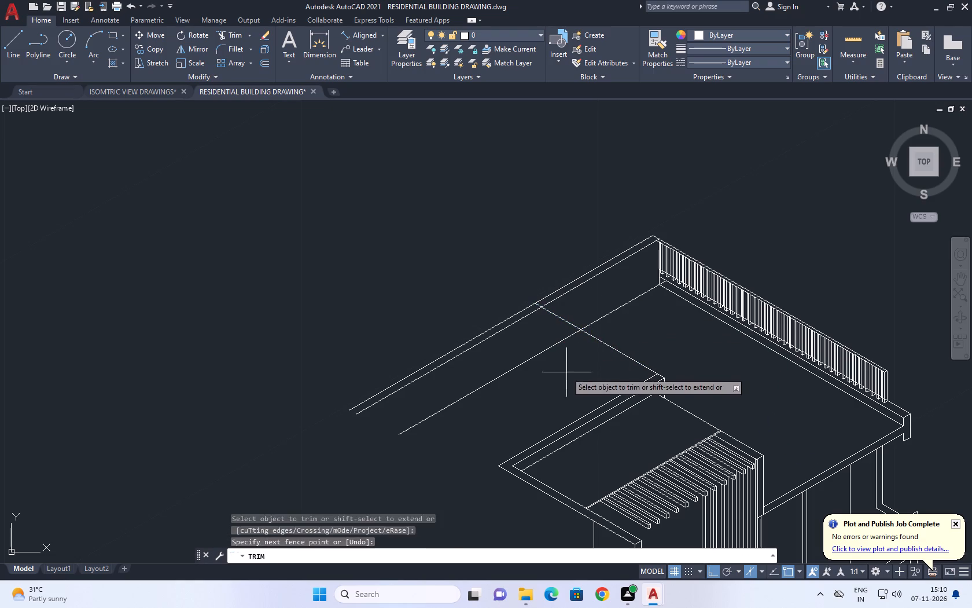
pyautogui.click(419, 285)
pyautogui.press('space')
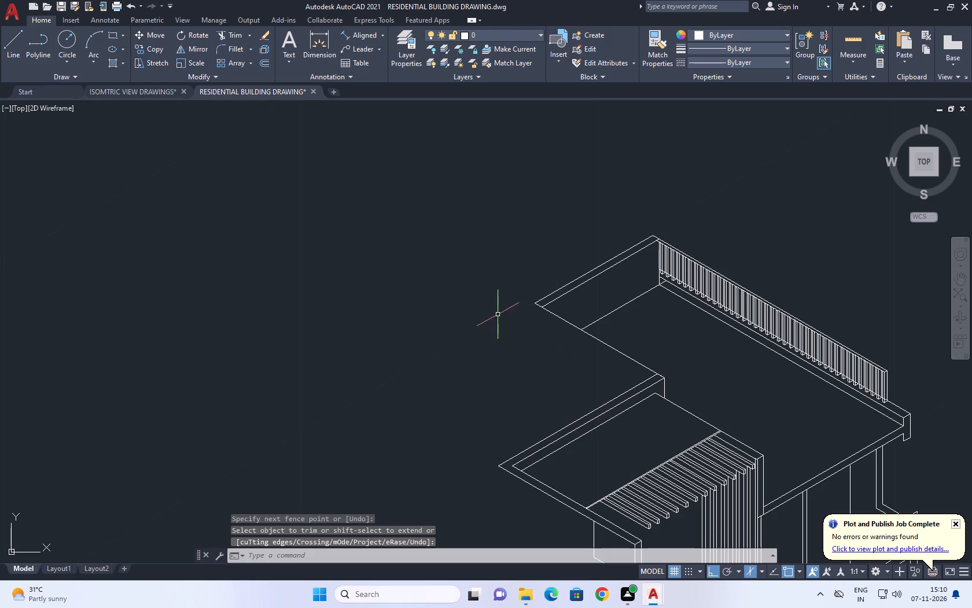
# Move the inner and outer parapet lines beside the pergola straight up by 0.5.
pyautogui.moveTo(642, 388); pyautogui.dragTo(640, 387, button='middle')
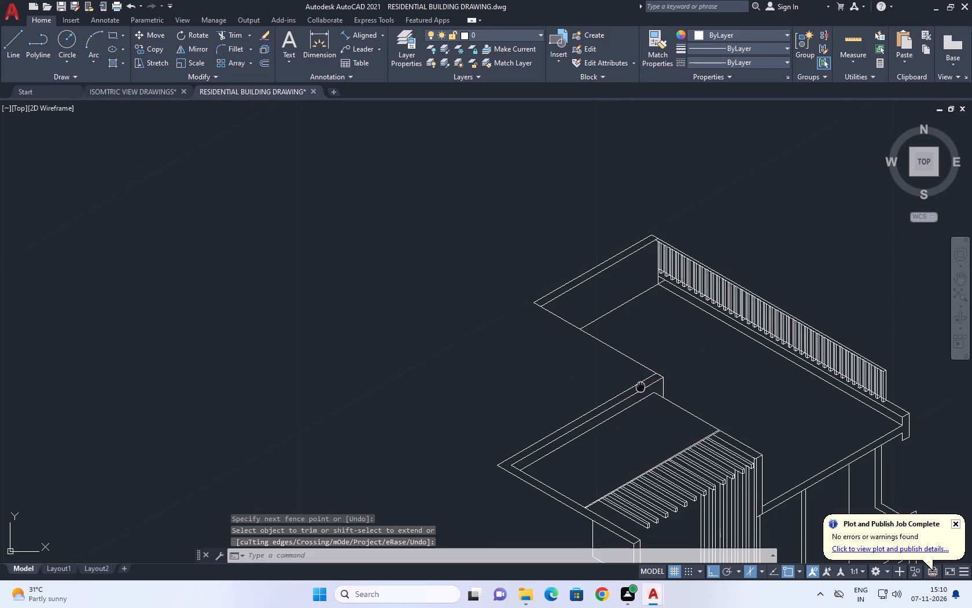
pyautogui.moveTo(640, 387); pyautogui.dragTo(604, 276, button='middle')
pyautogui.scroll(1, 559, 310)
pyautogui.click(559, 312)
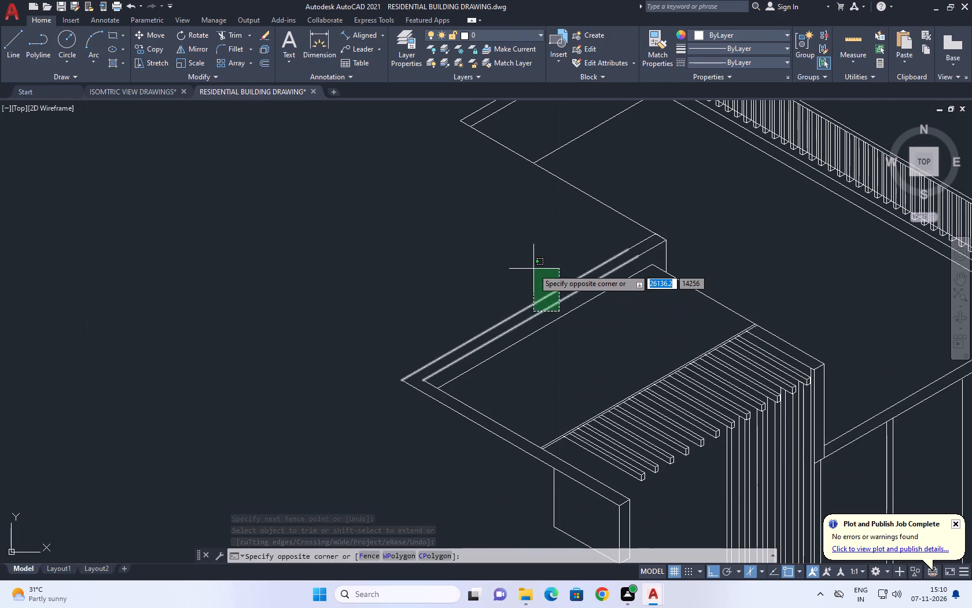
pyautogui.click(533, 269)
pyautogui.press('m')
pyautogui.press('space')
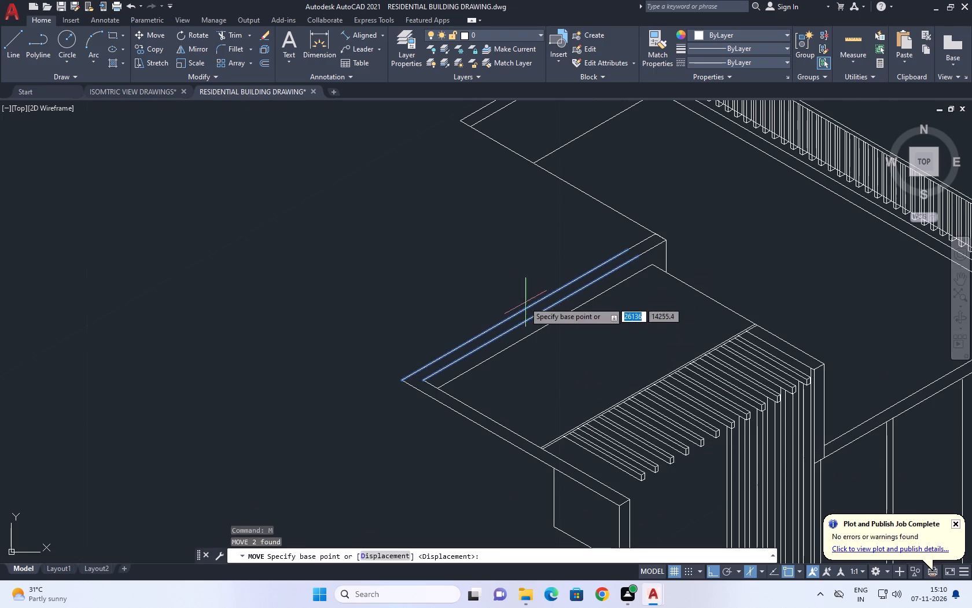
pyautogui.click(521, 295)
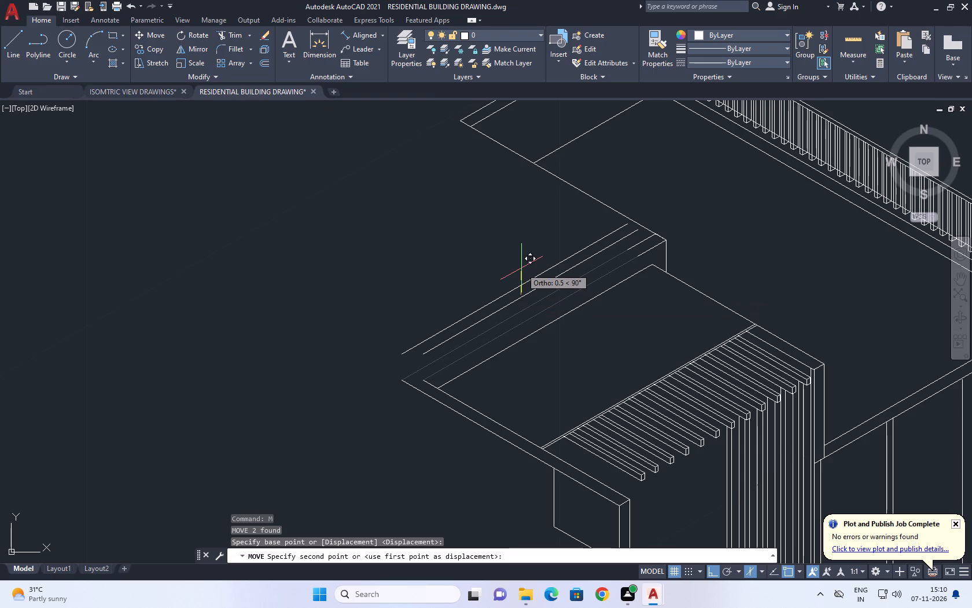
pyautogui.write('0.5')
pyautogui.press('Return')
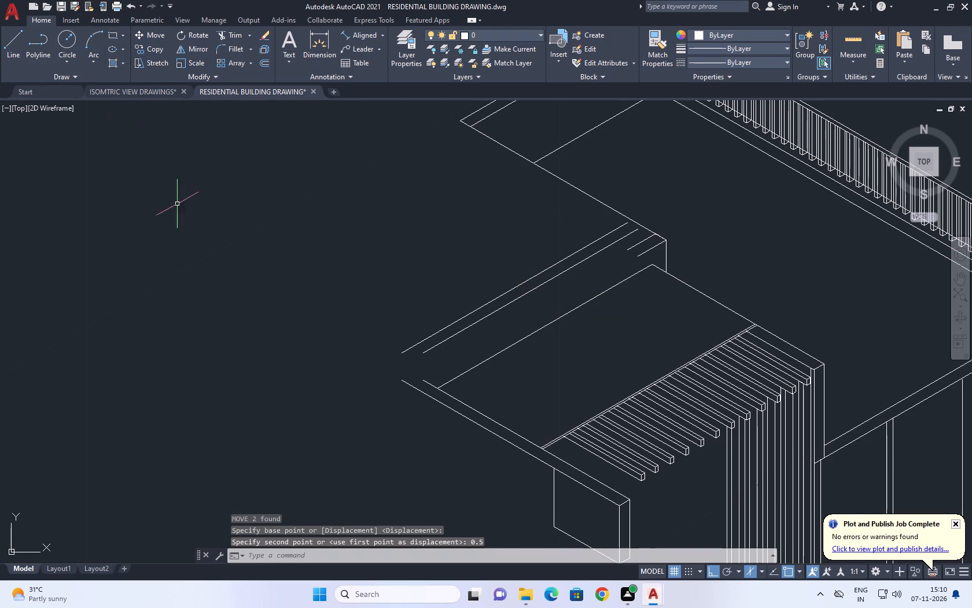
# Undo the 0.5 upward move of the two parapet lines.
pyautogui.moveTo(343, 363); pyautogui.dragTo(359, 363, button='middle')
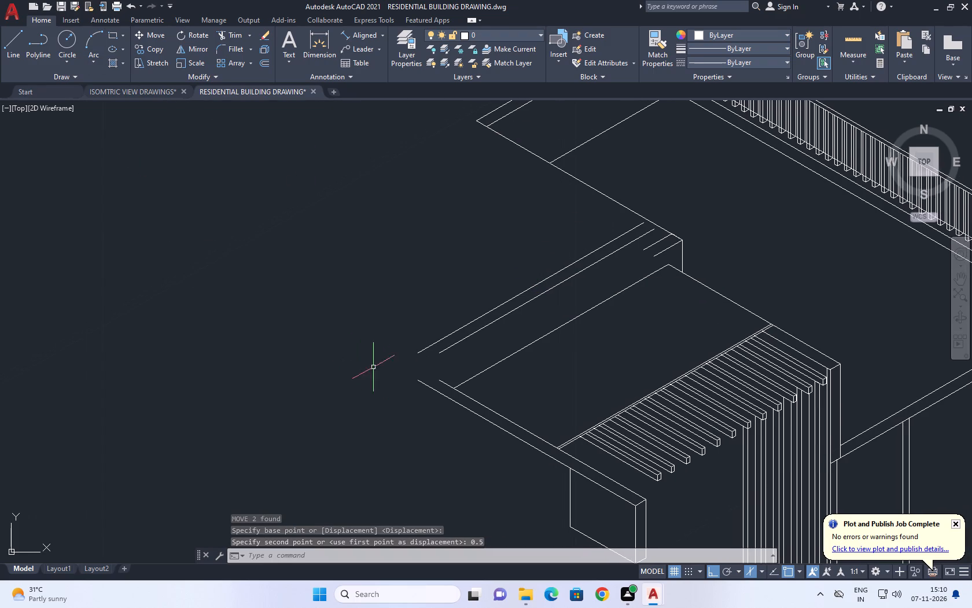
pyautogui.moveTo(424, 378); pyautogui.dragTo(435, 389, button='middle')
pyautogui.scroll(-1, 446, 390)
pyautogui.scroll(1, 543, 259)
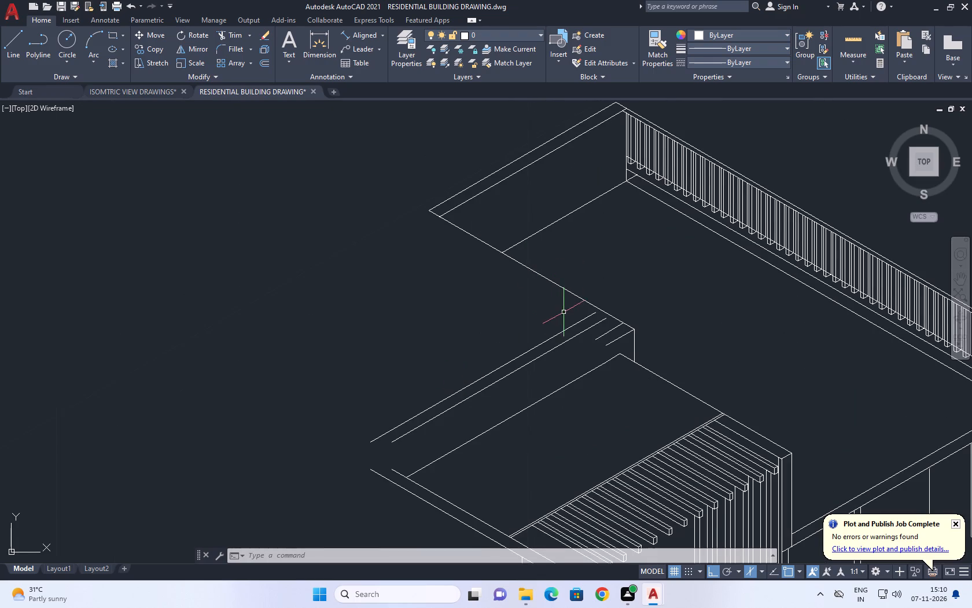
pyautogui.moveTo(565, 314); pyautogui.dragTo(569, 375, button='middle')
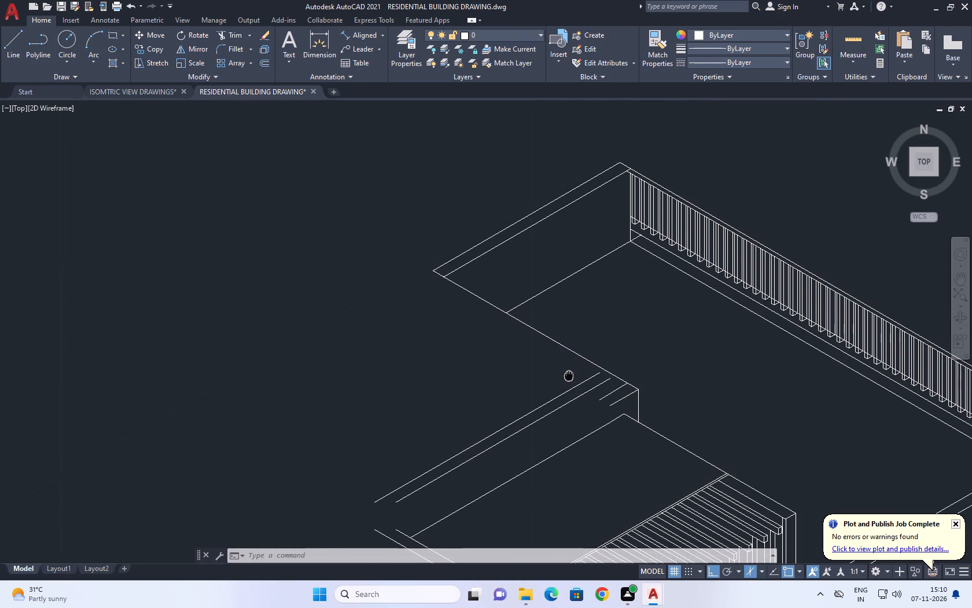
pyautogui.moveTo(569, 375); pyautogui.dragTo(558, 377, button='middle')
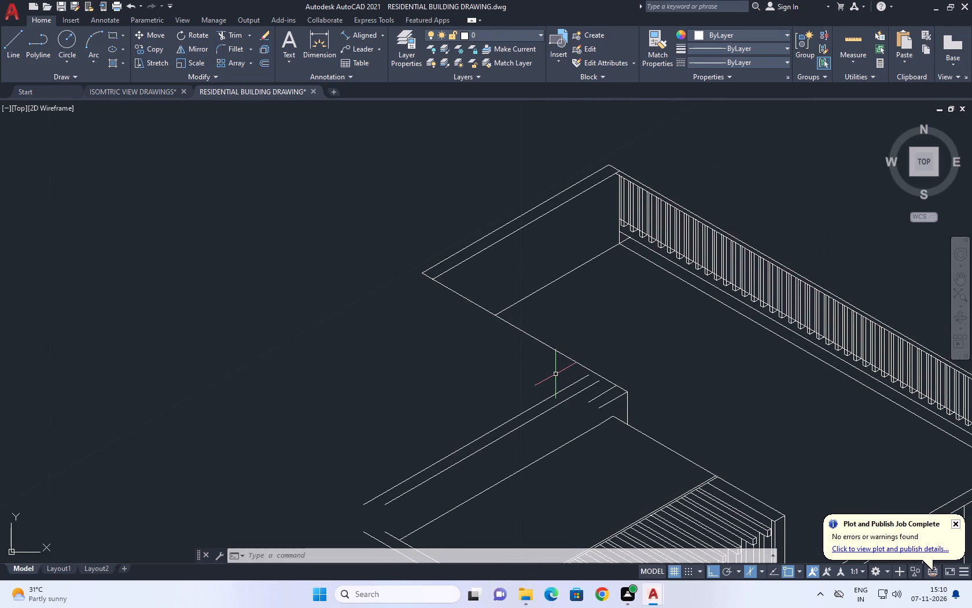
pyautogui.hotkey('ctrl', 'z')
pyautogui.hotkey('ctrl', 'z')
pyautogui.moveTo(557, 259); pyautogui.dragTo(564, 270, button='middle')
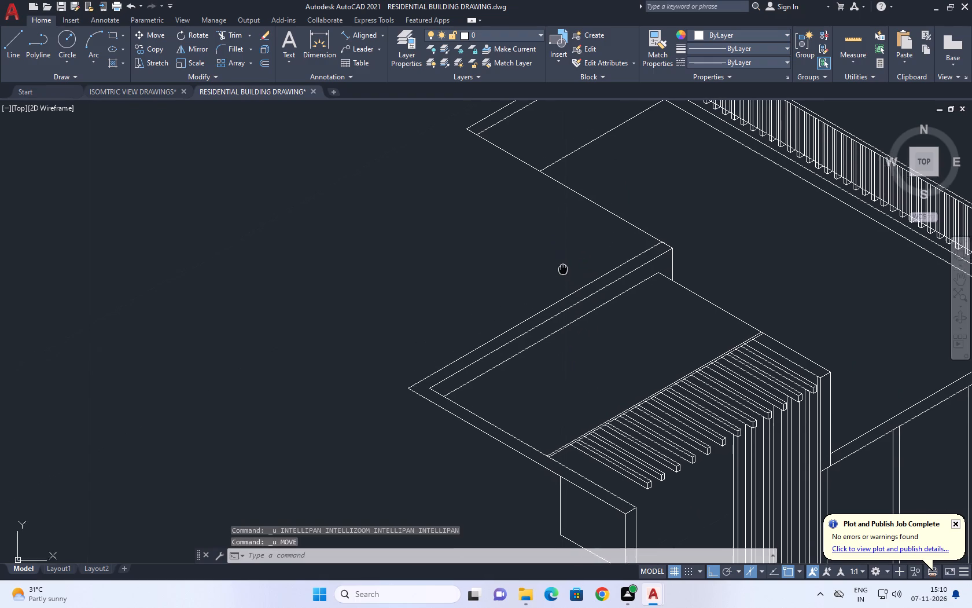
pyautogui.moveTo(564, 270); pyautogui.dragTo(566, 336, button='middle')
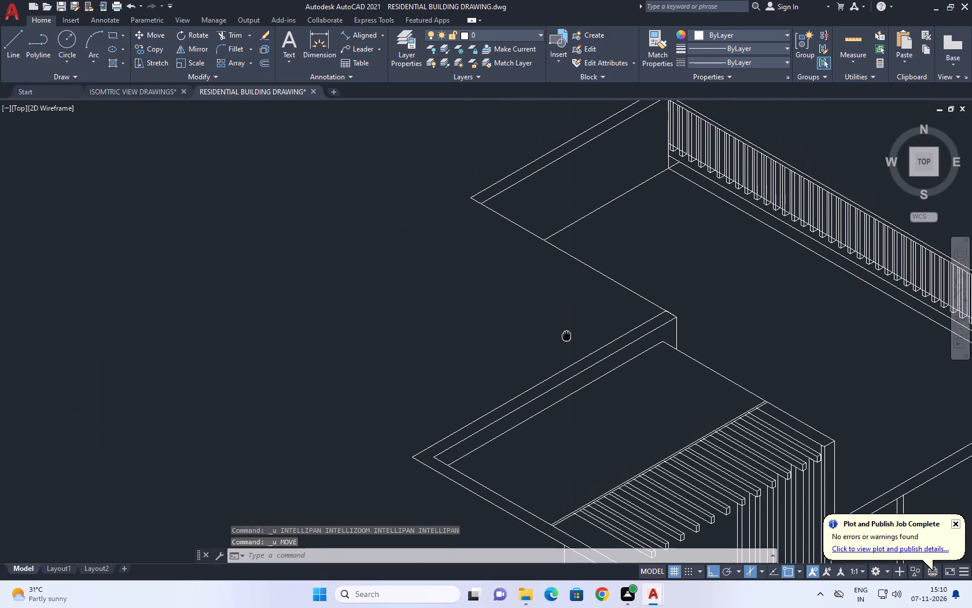
# Draw a long line at 210° from the point where the diagonal roof line meets the rear roof edge, continuing that diagonal outward.
pyautogui.moveTo(566, 336); pyautogui.dragTo(562, 338, button='middle')
pyautogui.scroll(-1, 562, 338)
pyautogui.moveTo(586, 292); pyautogui.dragTo(573, 302, button='middle')
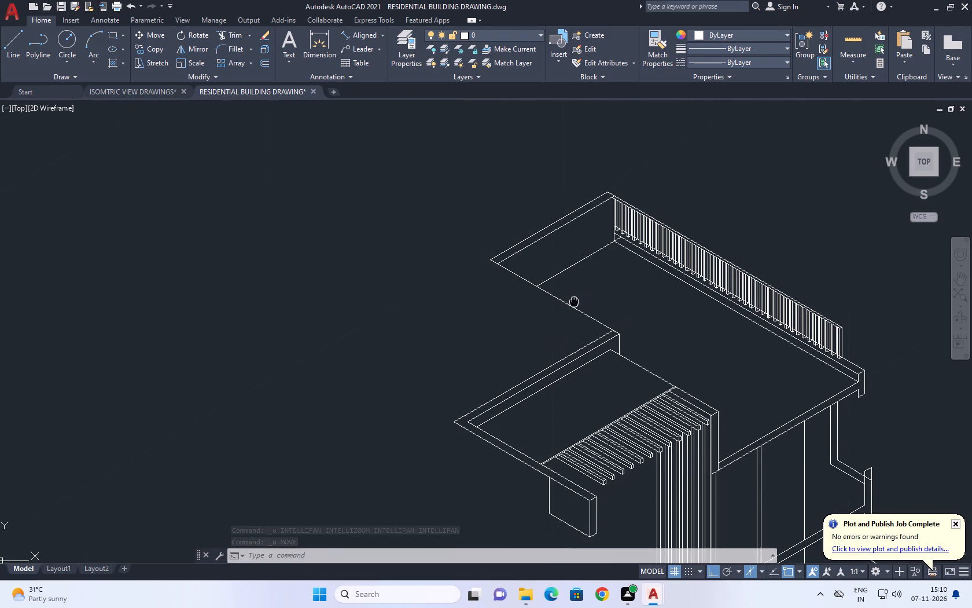
pyautogui.moveTo(573, 302); pyautogui.dragTo(554, 316, button='middle')
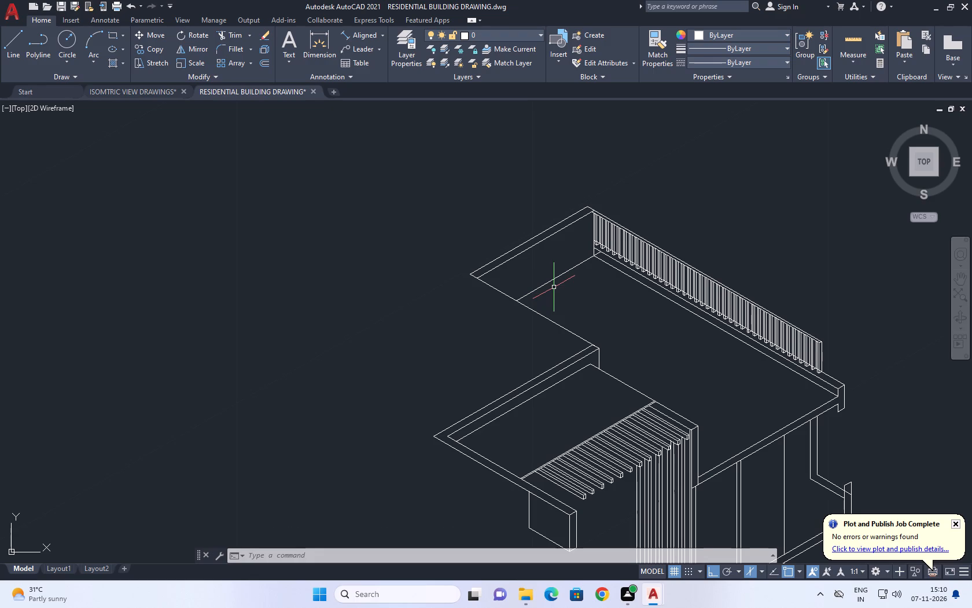
pyautogui.write('L')
pyautogui.press('space')
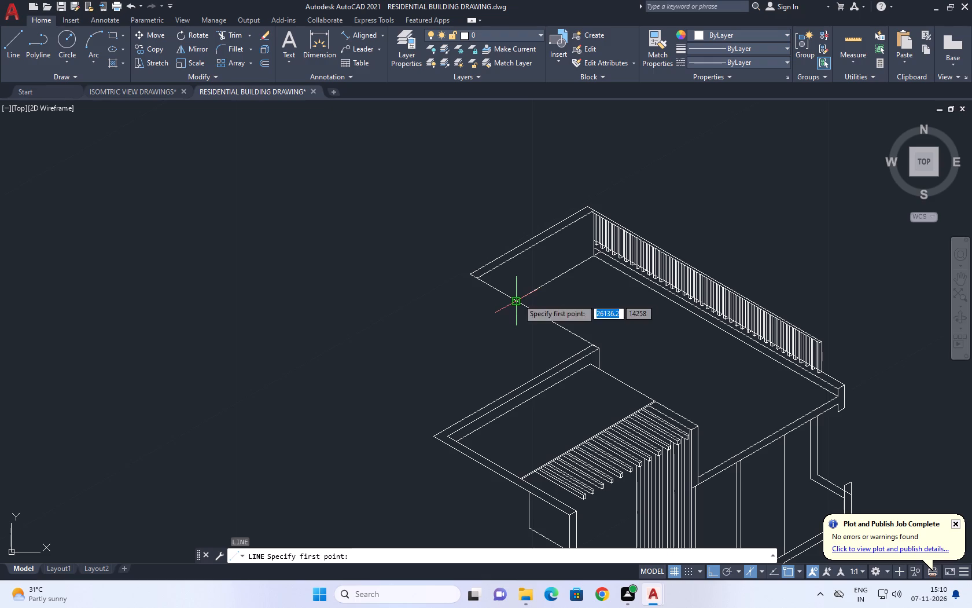
pyautogui.click(519, 298)
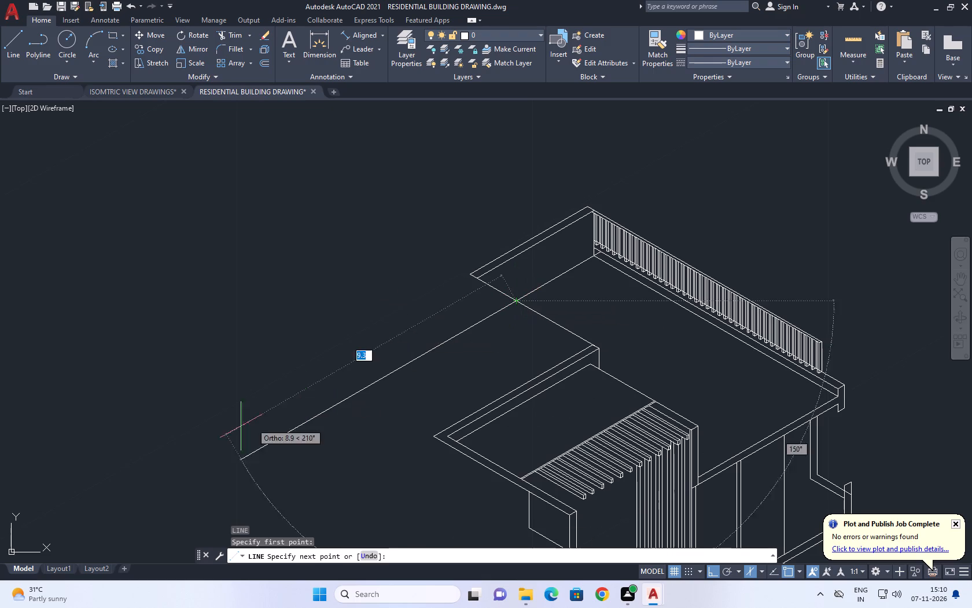
pyautogui.click(218, 441)
pyautogui.press('space')
pyautogui.moveTo(521, 303); pyautogui.dragTo(324, 347, button='middle')
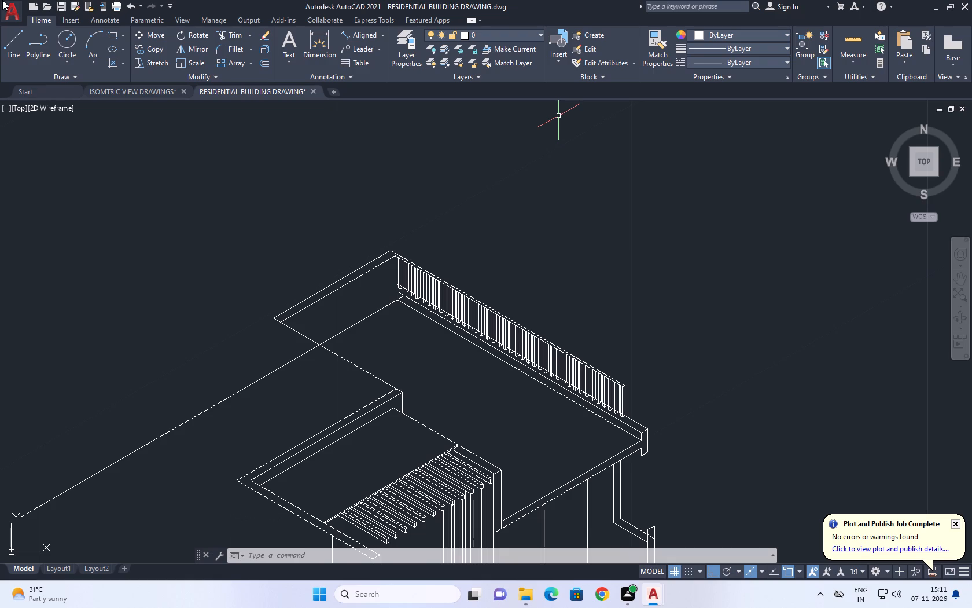
pyautogui.moveTo(25, 122); pyautogui.dragTo(40, 131, button='middle')
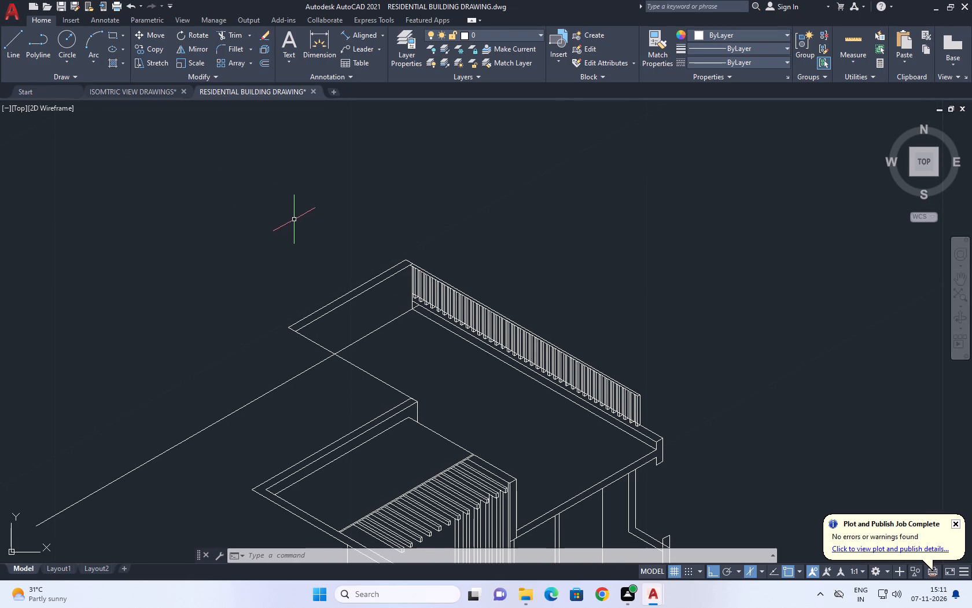
pyautogui.click(8, 46)
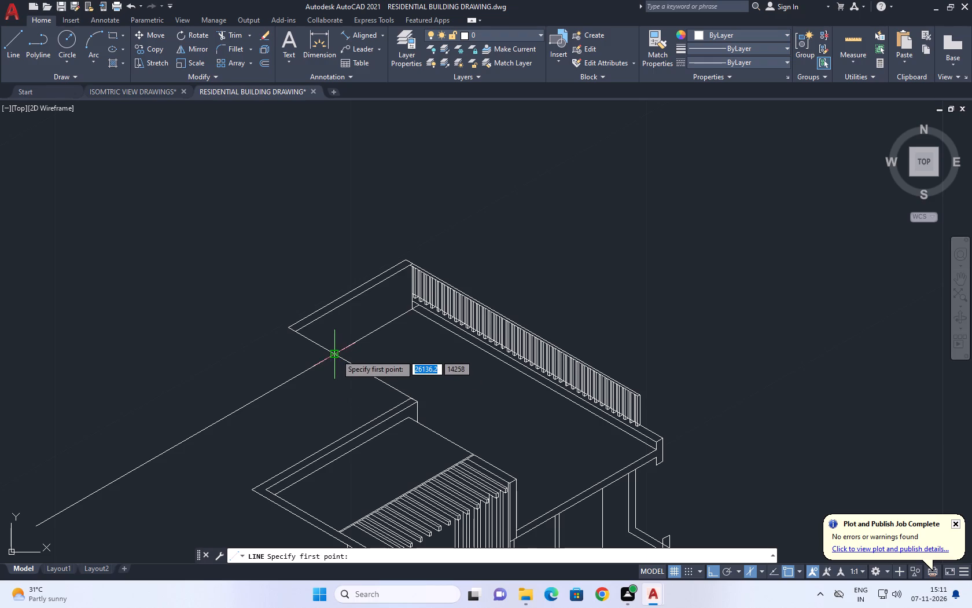
pyautogui.press('Escape')
# Move the two short rear parapet lines and the adjacent slats from the parapet end's midpoint to the diagonal line's intersection with the roof edge.
pyautogui.moveTo(412, 299); pyautogui.dragTo(396, 312, button='middle')
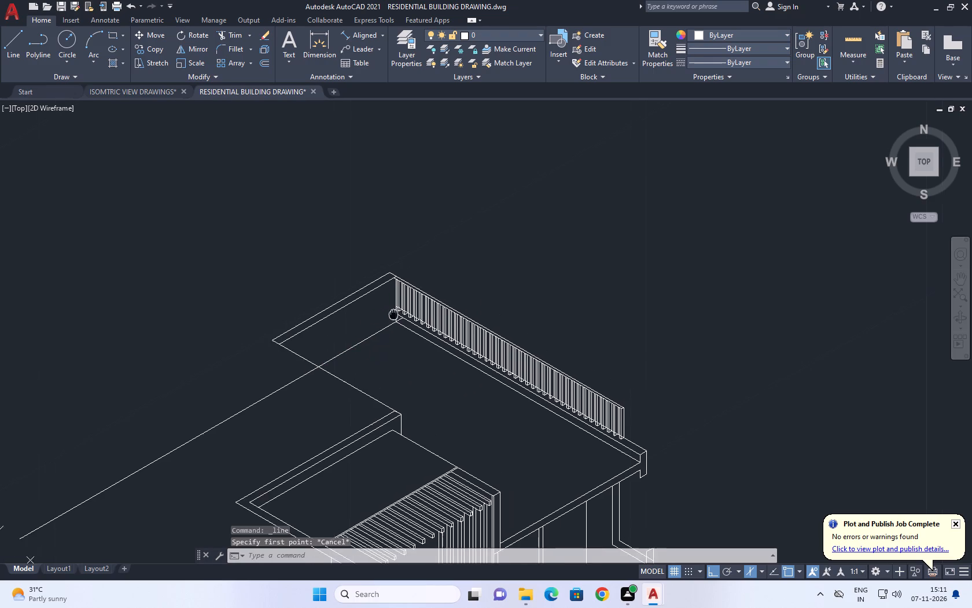
pyautogui.scroll(2, 308, 324)
pyautogui.moveTo(319, 338); pyautogui.dragTo(316, 330)
pyautogui.click(286, 278)
pyautogui.moveTo(616, 307); pyautogui.dragTo(590, 335, button='middle')
pyautogui.click(463, 169)
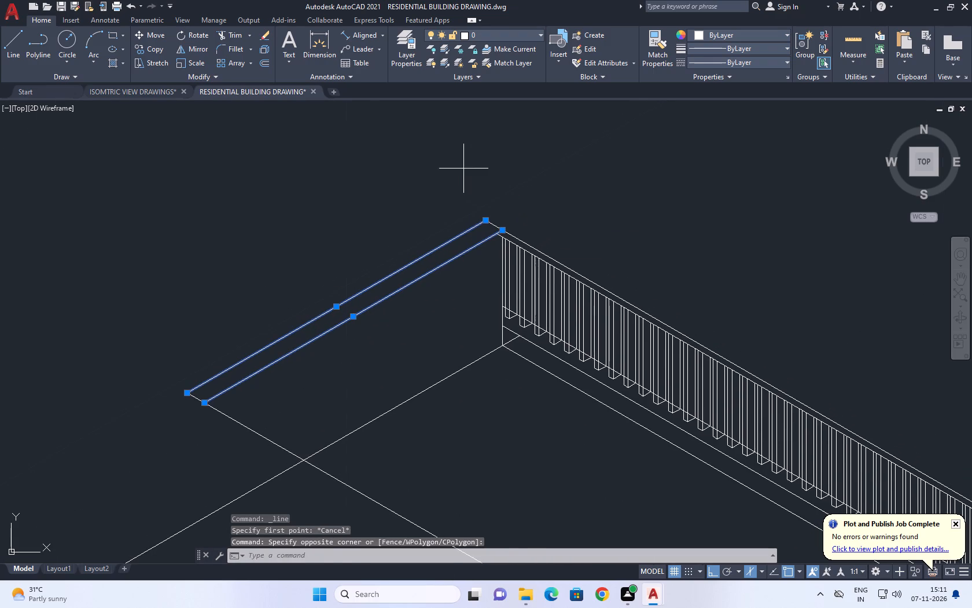
pyautogui.scroll(-1, 653, 439)
pyautogui.click(699, 467)
pyautogui.moveTo(642, 442); pyautogui.dragTo(607, 413, button='middle')
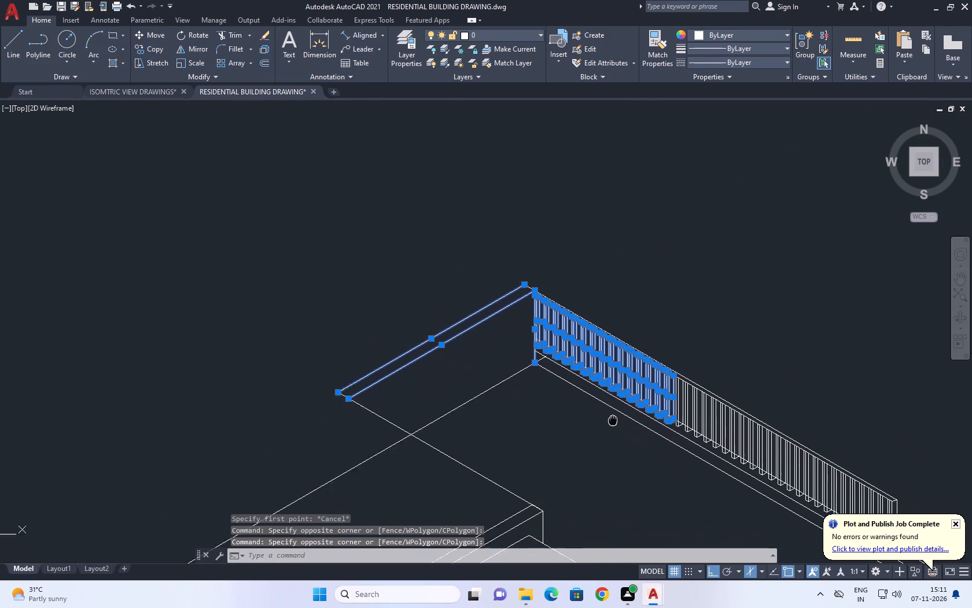
pyautogui.moveTo(607, 413); pyautogui.dragTo(570, 353, button='middle')
pyautogui.press('m')
pyautogui.press('space')
pyautogui.scroll(2, 294, 325)
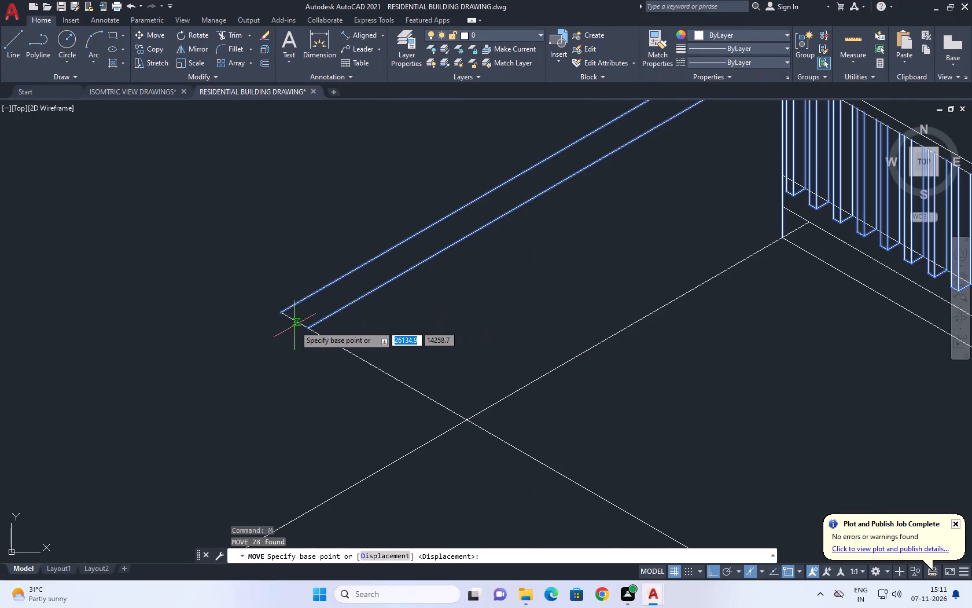
pyautogui.click(296, 324)
pyautogui.click(467, 420)
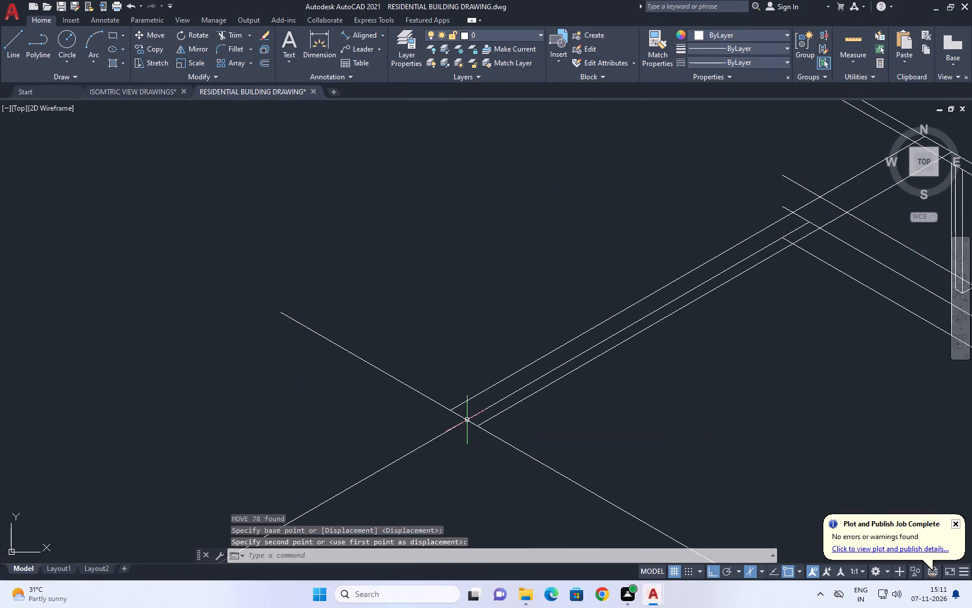
# Erase the four duplicate lines overlapping the first doubled slat where the moved and original railing slats meet.
pyautogui.scroll(-2, 462, 379)
pyautogui.moveTo(612, 387); pyautogui.dragTo(492, 336, button='middle')
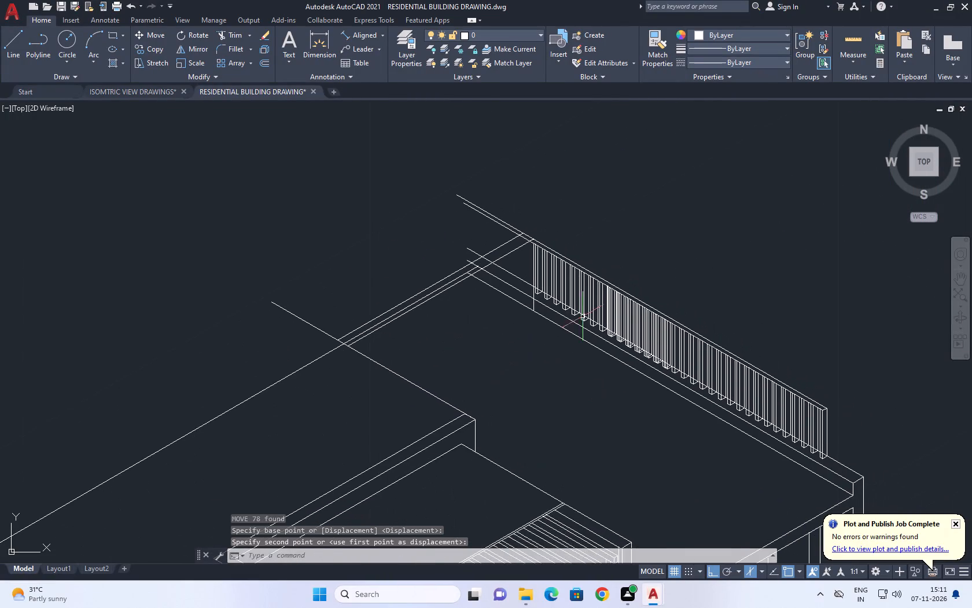
pyautogui.scroll(3, 589, 300)
pyautogui.scroll(4, 632, 397)
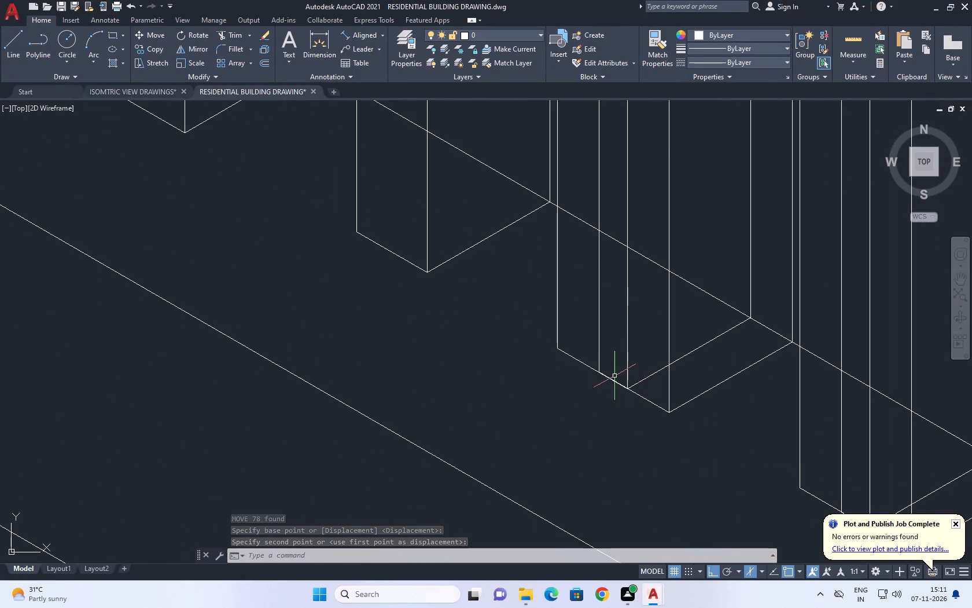
pyautogui.click(580, 352)
pyautogui.click(546, 318)
pyautogui.moveTo(569, 329); pyautogui.dragTo(544, 340, button='middle')
pyautogui.press('Delete')
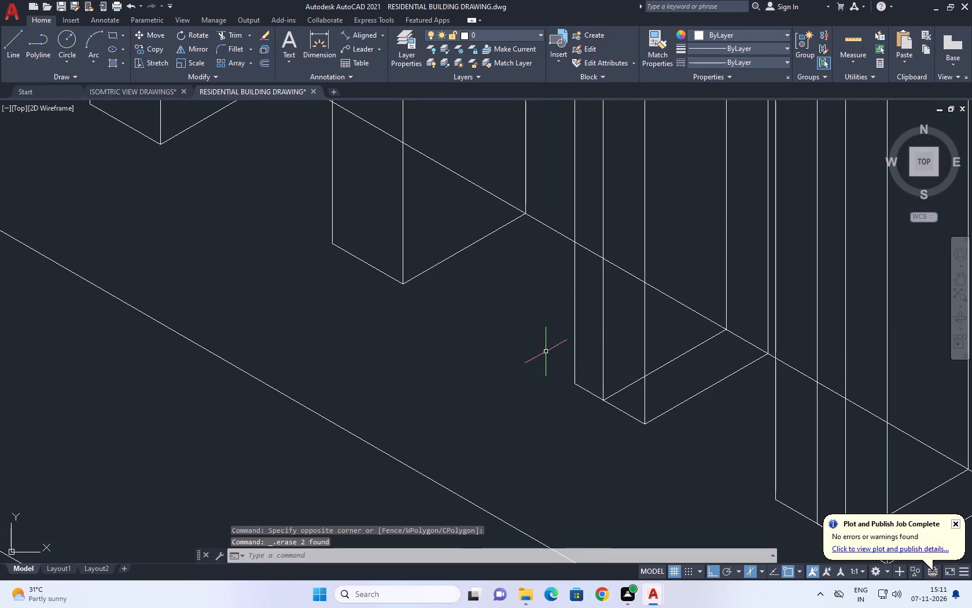
pyautogui.click(617, 393)
pyautogui.click(605, 376)
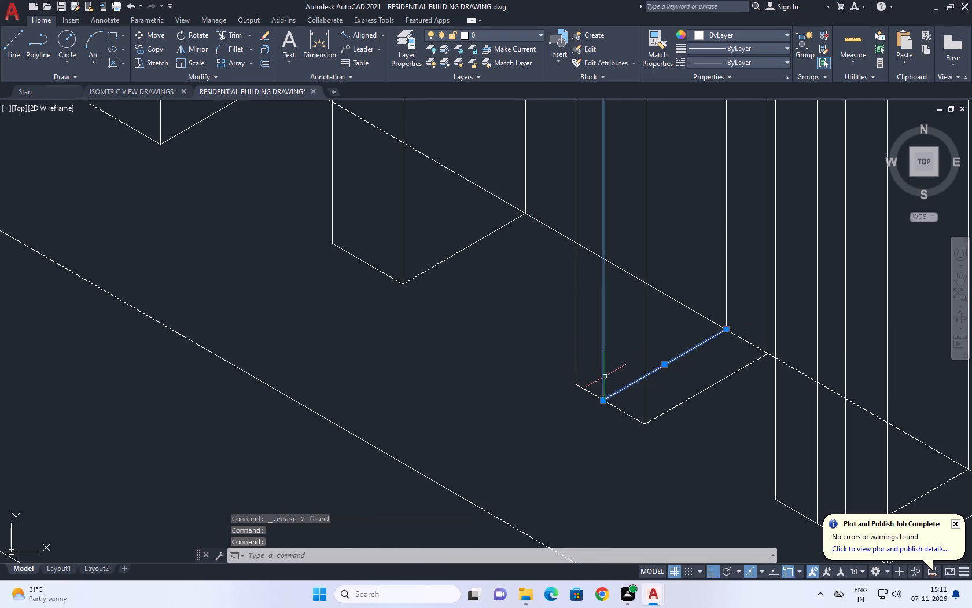
pyautogui.press('Delete')
# Erase the duplicate vertical, bottom and end edges of the second doubled slat further down the railing.
pyautogui.scroll(-3, 532, 372)
pyautogui.scroll(4, 619, 395)
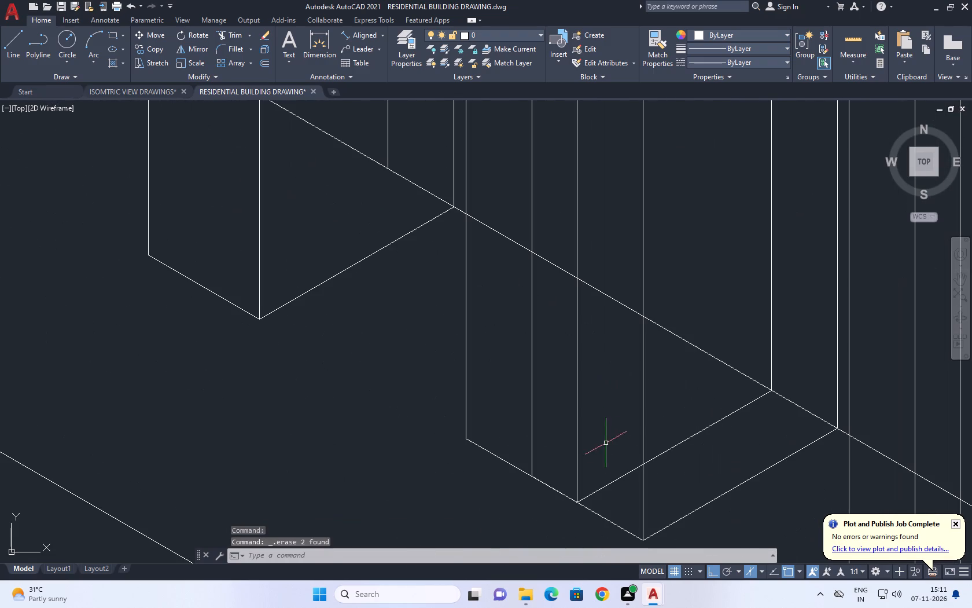
pyautogui.click(618, 475)
pyautogui.click(575, 430)
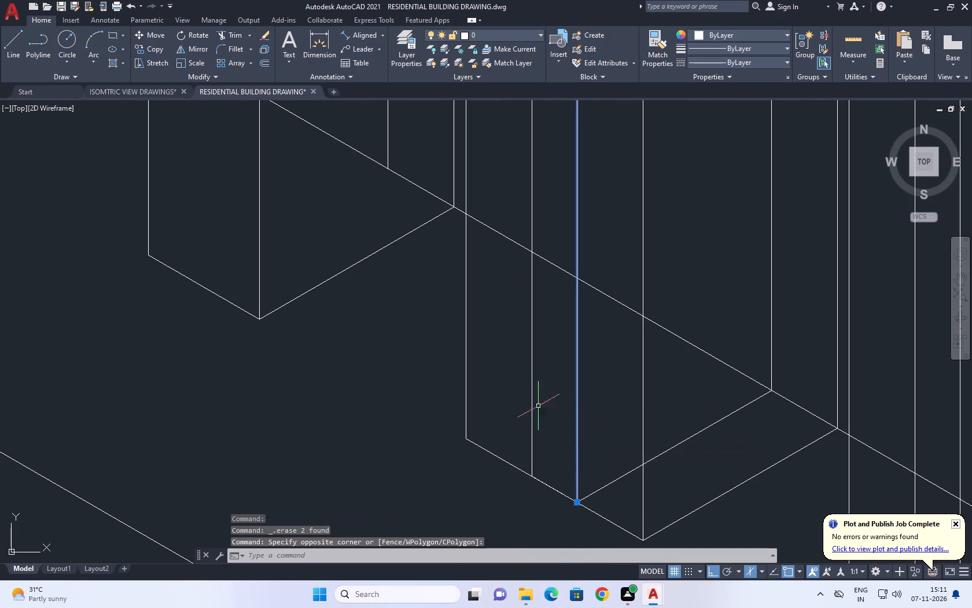
pyautogui.click(496, 371)
pyautogui.click(443, 345)
pyautogui.press('Delete')
pyautogui.scroll(-1, 561, 426)
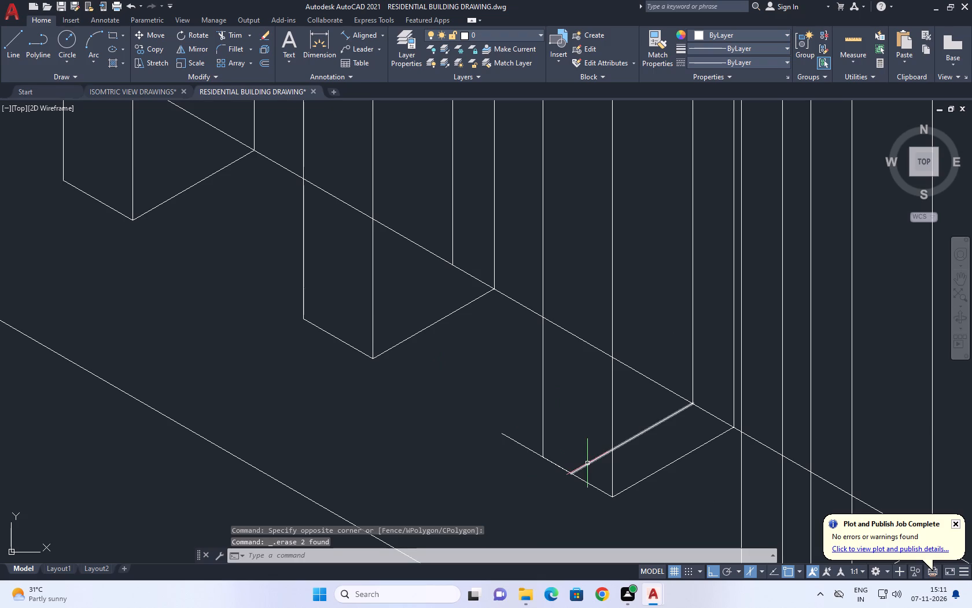
pyautogui.click(587, 464)
pyautogui.click(521, 441)
pyautogui.click(506, 438)
pyautogui.press('Delete')
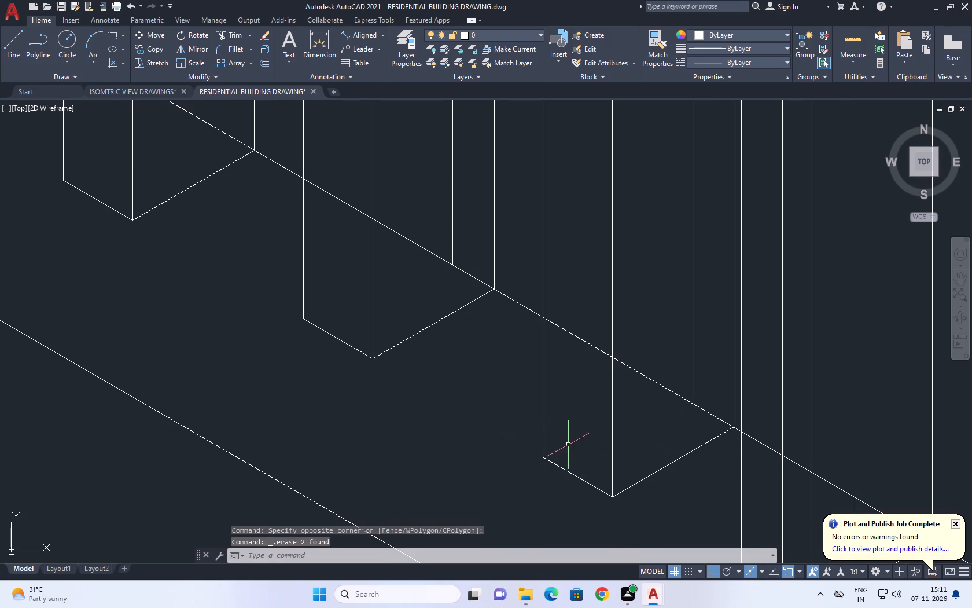
# Erase the duplicate vertical, bottom and end edges of the third doubled slat along the railing.
pyautogui.scroll(-2, 575, 446)
pyautogui.moveTo(641, 381); pyautogui.dragTo(599, 373, button='middle')
pyautogui.scroll(2, 627, 501)
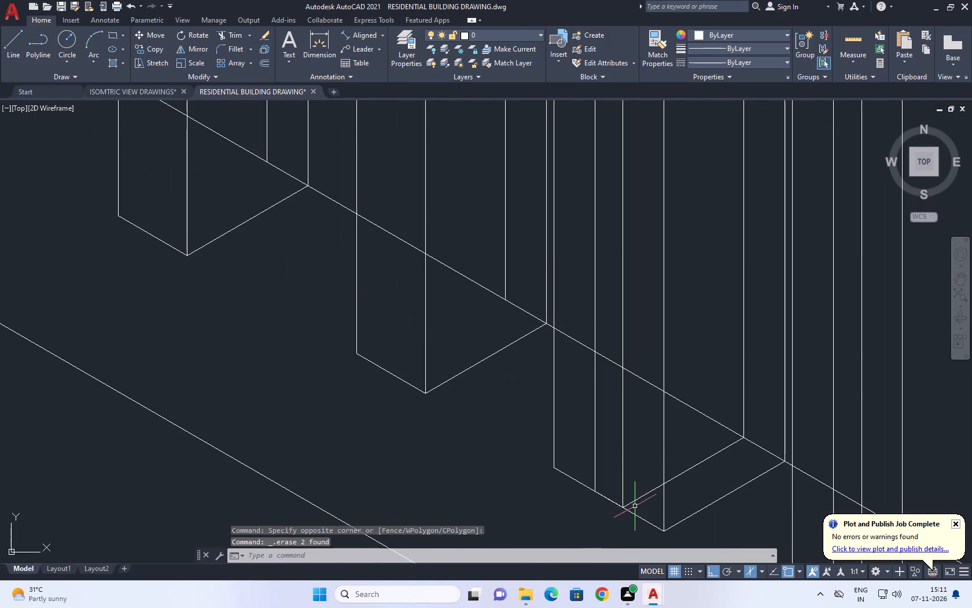
pyautogui.click(635, 506)
pyautogui.doubleClick(625, 473)
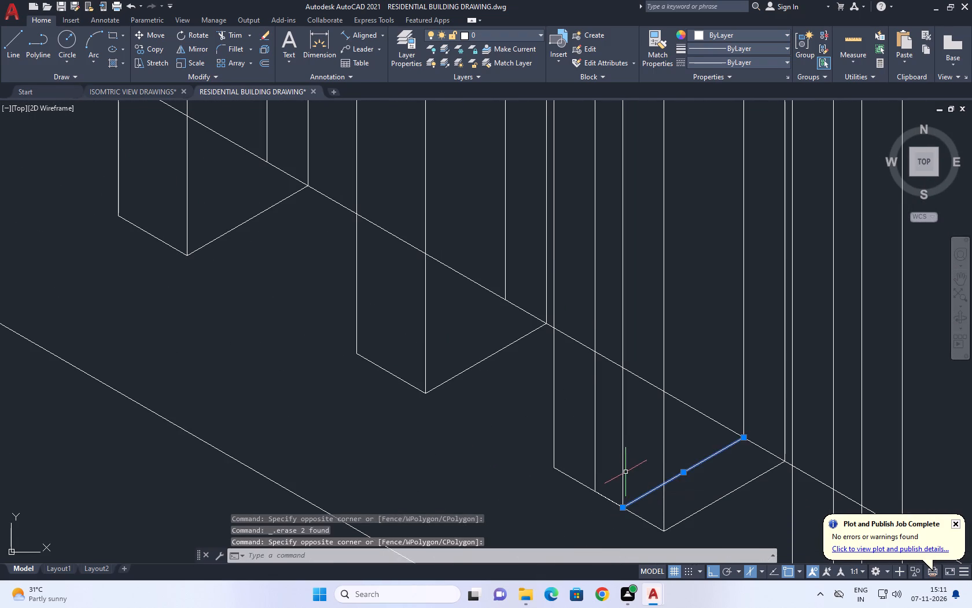
pyautogui.click(620, 456)
pyautogui.press('Delete')
pyautogui.moveTo(576, 441); pyautogui.dragTo(572, 446)
pyautogui.moveTo(547, 467); pyautogui.dragTo(536, 479)
pyautogui.press('Delete')
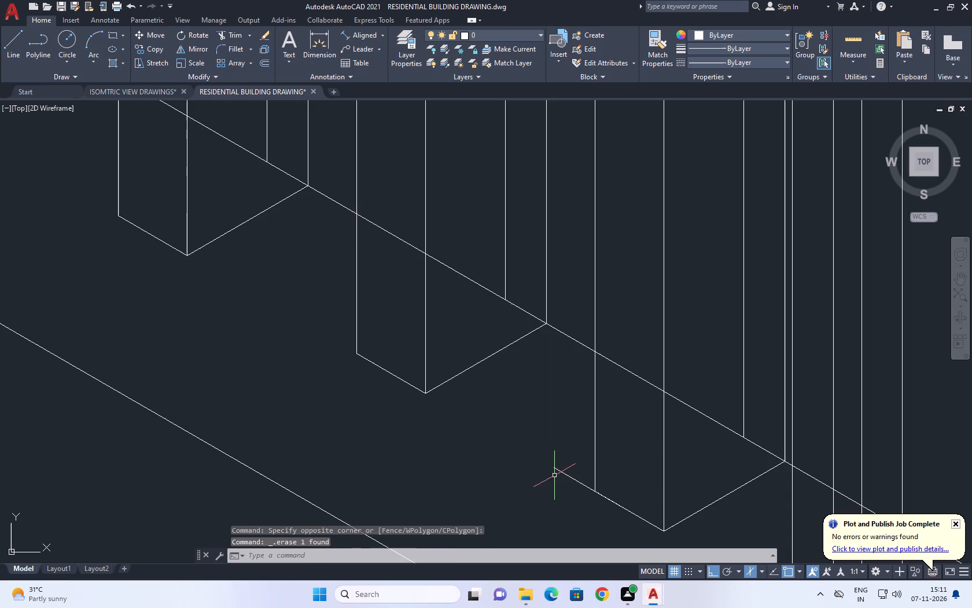
pyautogui.click(561, 476)
pyautogui.click(559, 468)
pyautogui.press('Delete')
# Erase the duplicate vertical, bottom and end edges of the fourth doubled slat along the railing.
pyautogui.scroll(-2, 559, 467)
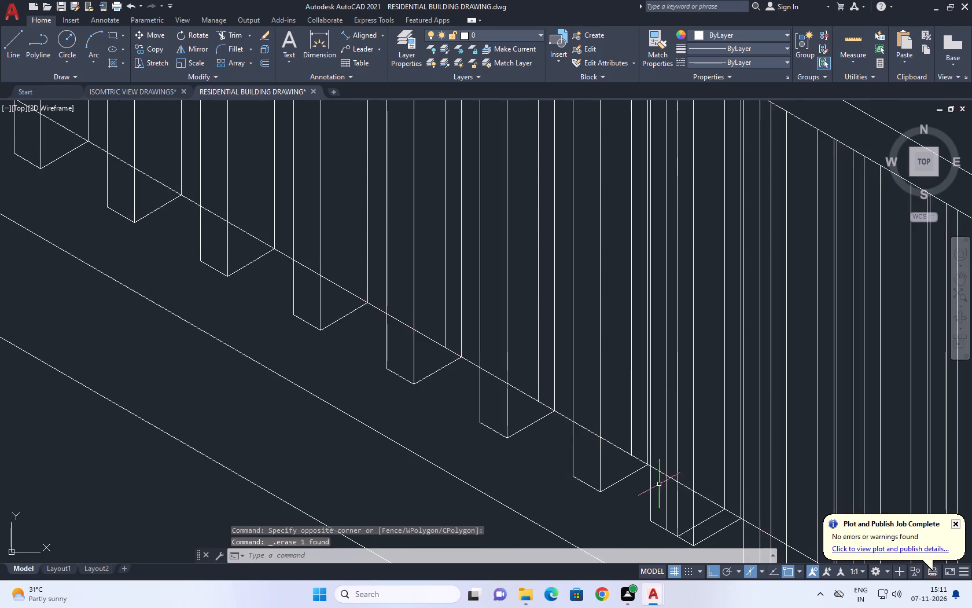
pyautogui.moveTo(659, 484); pyautogui.dragTo(598, 372, button='middle')
pyautogui.scroll(3, 591, 420)
pyautogui.click(645, 431)
pyautogui.click(633, 421)
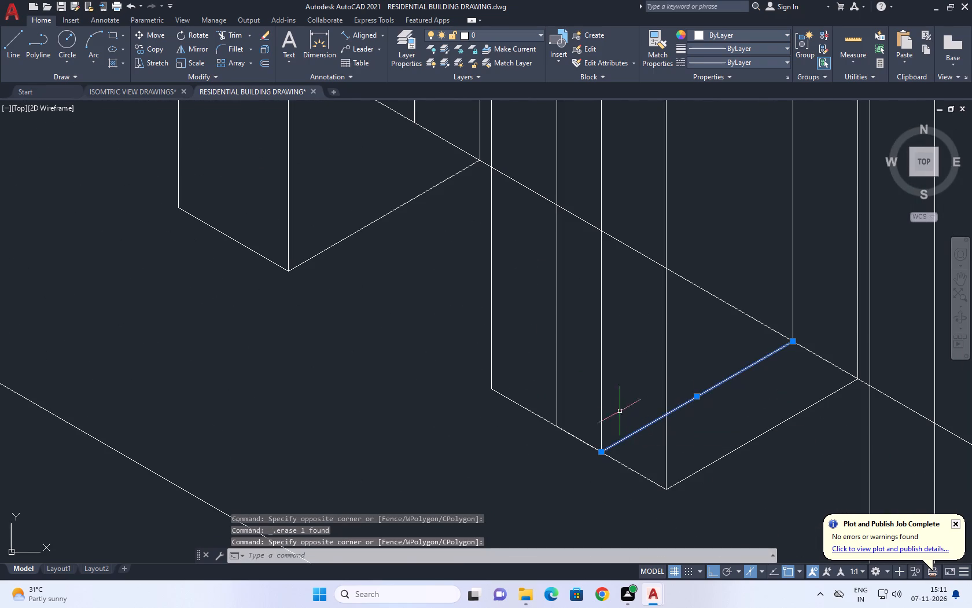
pyautogui.click(616, 406)
pyautogui.click(598, 384)
pyautogui.press('Delete')
pyautogui.click(521, 383)
pyautogui.moveTo(470, 394); pyautogui.dragTo(448, 394)
pyautogui.press('Delete')
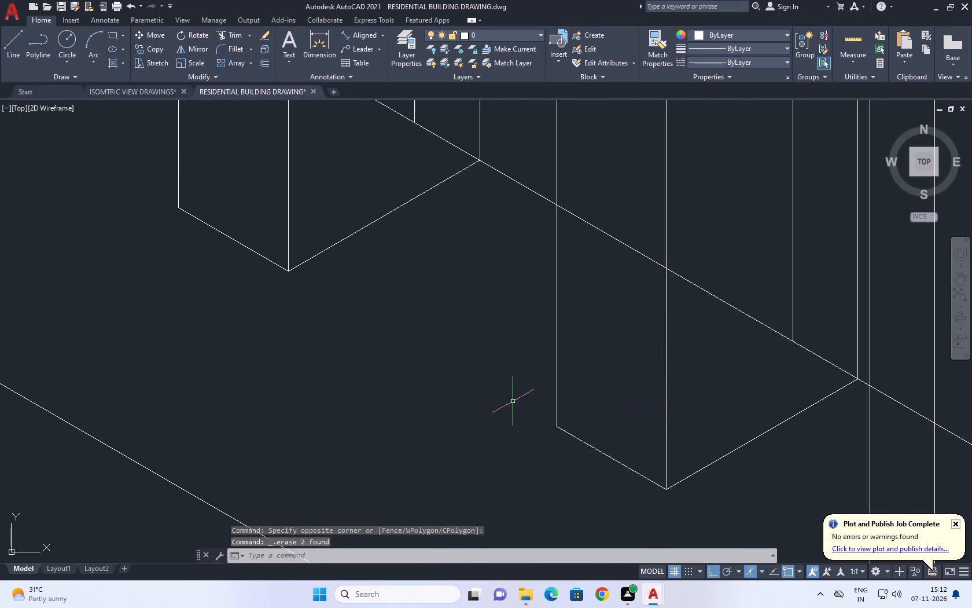
# Erase the duplicate vertical, bottom and end edges of the fifth doubled slat along the railing.
pyautogui.scroll(-3, 514, 403)
pyautogui.scroll(4, 620, 464)
pyautogui.click(535, 353)
pyautogui.moveTo(466, 413); pyautogui.dragTo(461, 424)
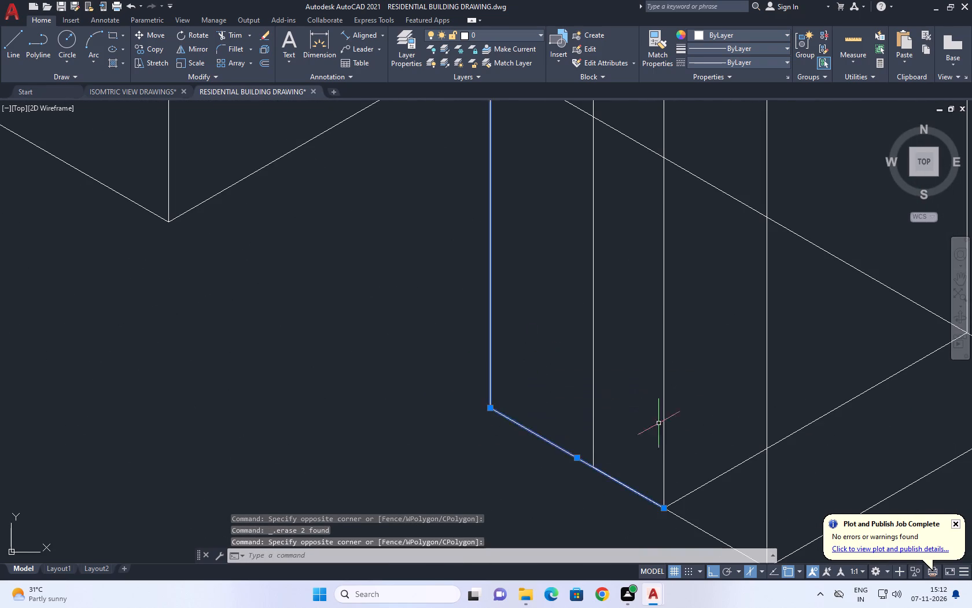
pyautogui.press('Delete')
pyautogui.click(705, 484)
pyautogui.click(669, 427)
pyautogui.click(650, 405)
pyautogui.press('Delete')
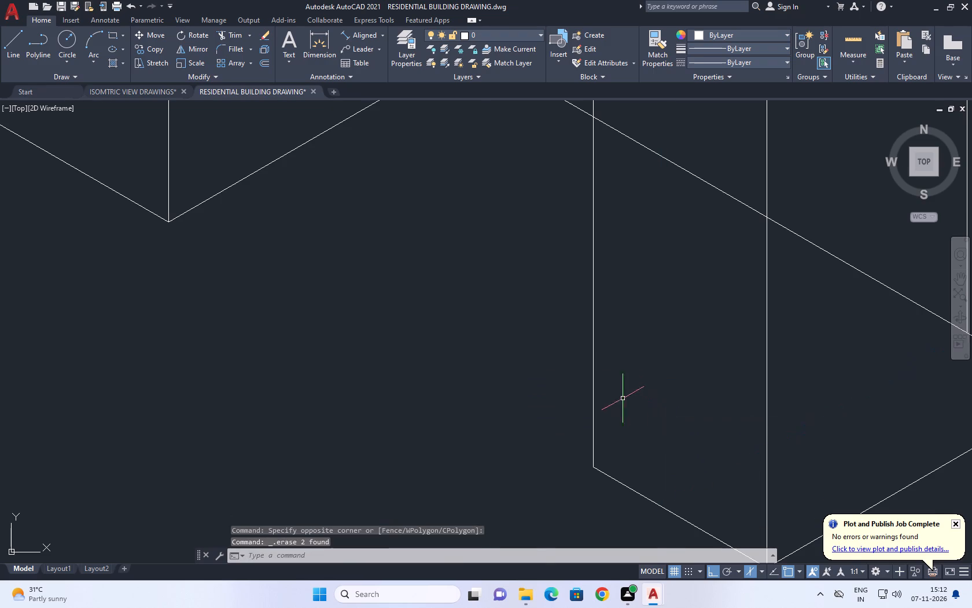
# Erase the duplicate vertical, bottom and end edges of the sixth doubled slat along the railing.
pyautogui.scroll(-3, 614, 393)
pyautogui.moveTo(672, 461); pyautogui.dragTo(558, 305, button='middle')
pyautogui.scroll(-1, 672, 461)
pyautogui.scroll(5, 623, 324)
pyautogui.moveTo(643, 375); pyautogui.dragTo(638, 369)
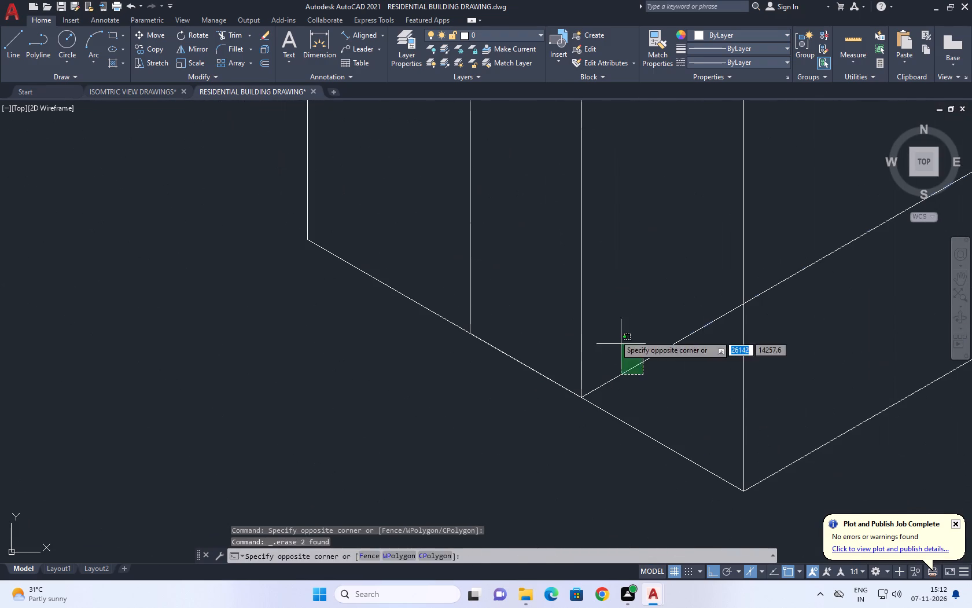
pyautogui.click(609, 329)
pyautogui.click(592, 318)
pyautogui.click(567, 311)
pyautogui.press('Delete')
pyautogui.scroll(1, 483, 307)
pyautogui.moveTo(483, 307); pyautogui.dragTo(576, 431, button='middle')
pyautogui.moveTo(415, 302); pyautogui.dragTo(410, 305)
pyautogui.moveTo(296, 321); pyautogui.dragTo(247, 350)
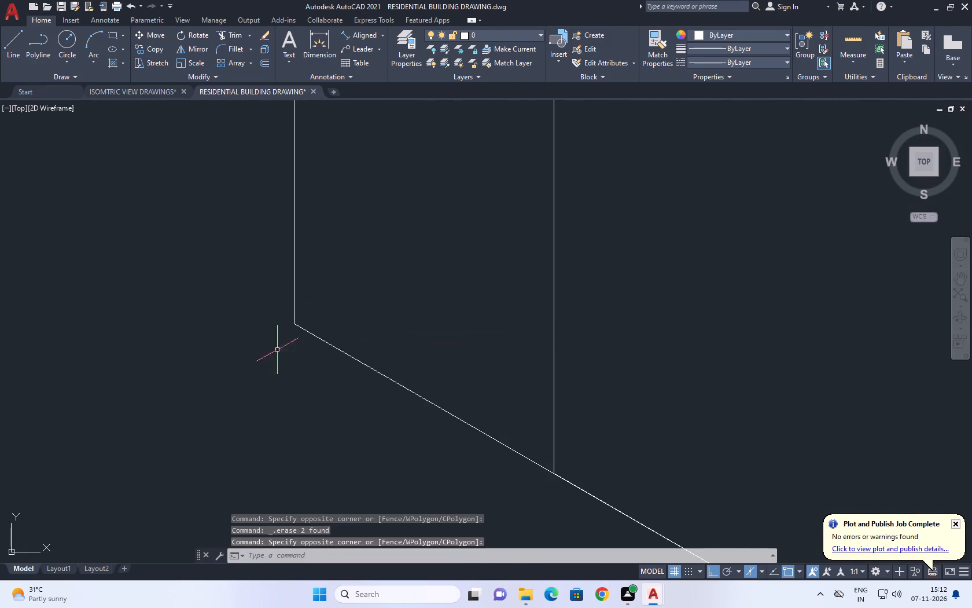
pyautogui.click(347, 296)
pyautogui.moveTo(230, 322); pyautogui.dragTo(230, 345)
pyautogui.scroll(-4, 397, 320)
pyautogui.press('Delete')
pyautogui.click(400, 331)
pyautogui.click(373, 338)
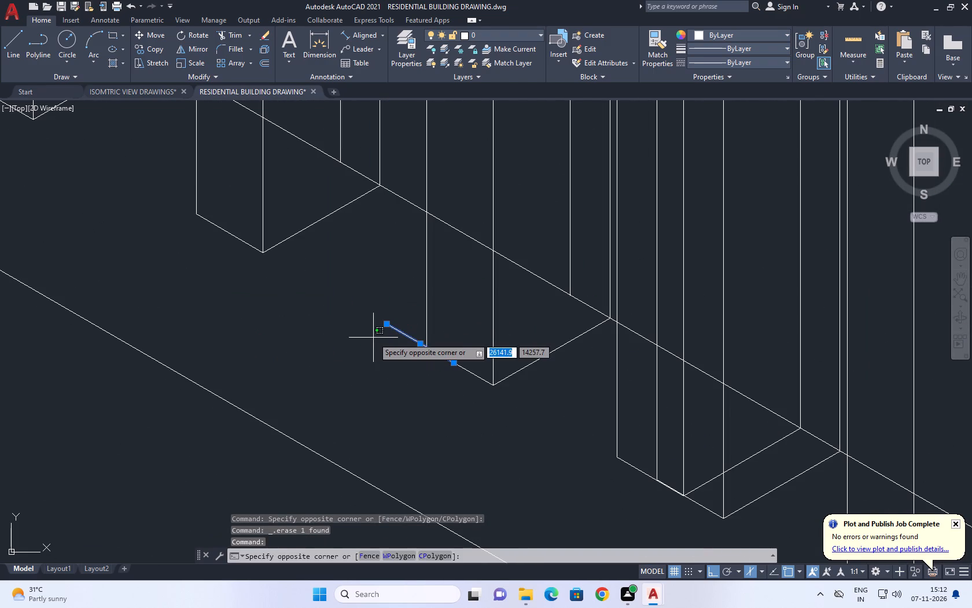
pyautogui.press('Delete')
pyautogui.click(426, 386)
pyautogui.press('Delete')
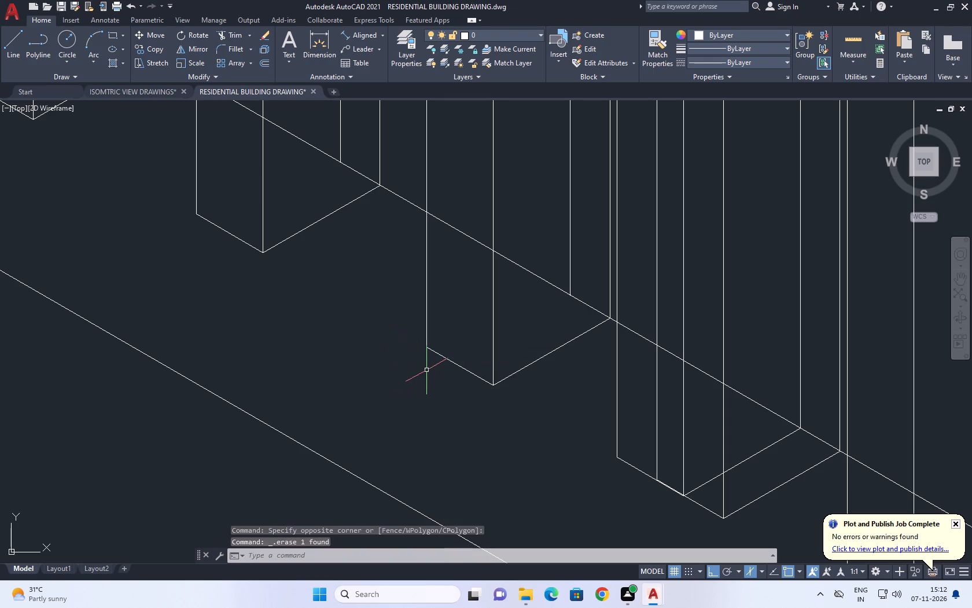
# Erase the duplicate vertical, bottom and end edges of the seventh doubled slat along the railing.
pyautogui.scroll(2, 659, 473)
pyautogui.moveTo(724, 522); pyautogui.dragTo(724, 505)
pyautogui.click(712, 459)
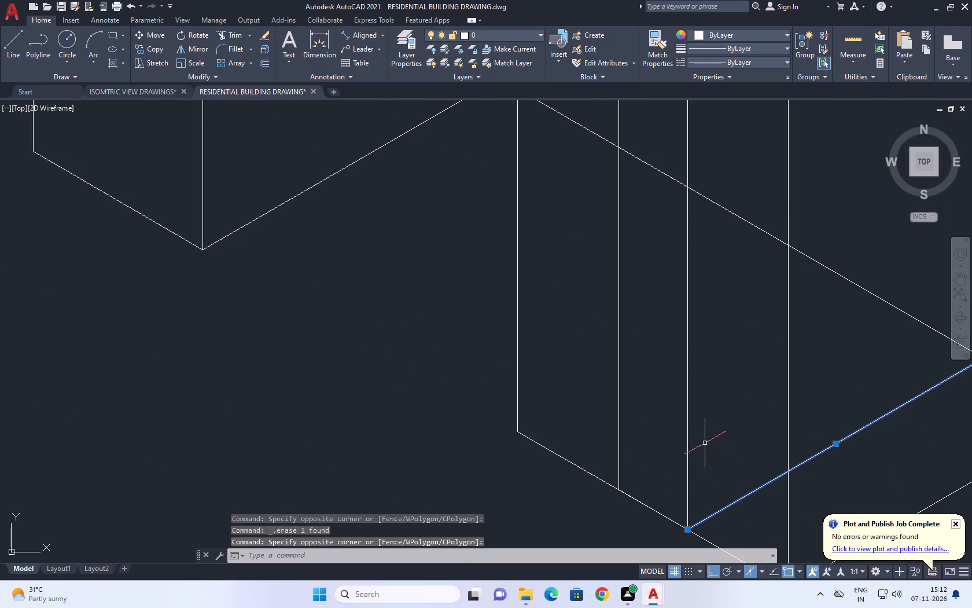
pyautogui.moveTo(703, 433); pyautogui.dragTo(690, 424)
pyautogui.click(675, 411)
pyautogui.rightClick(655, 384)
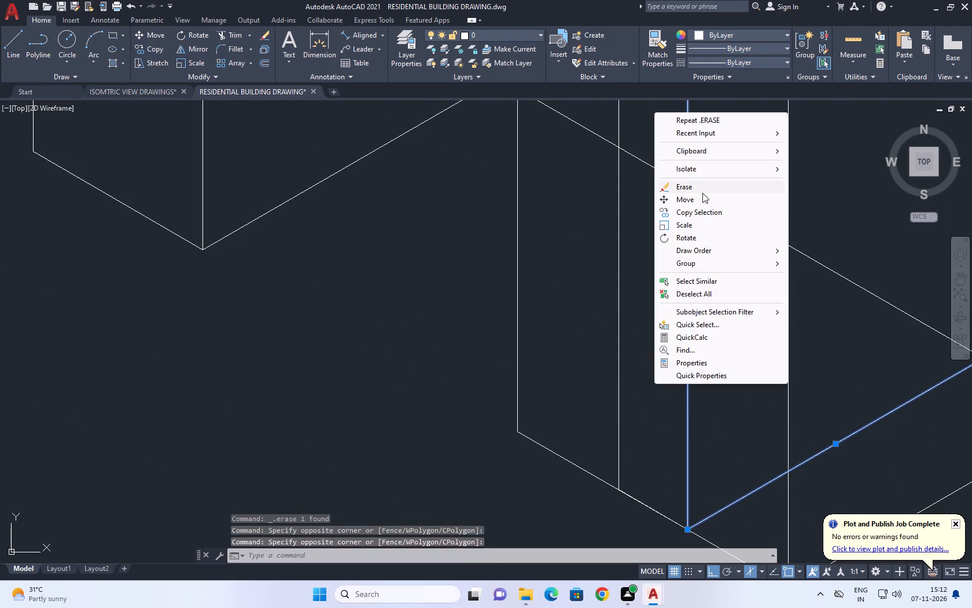
pyautogui.click(703, 189)
pyautogui.click(542, 423)
pyautogui.click(500, 364)
pyautogui.scroll(-2, 520, 369)
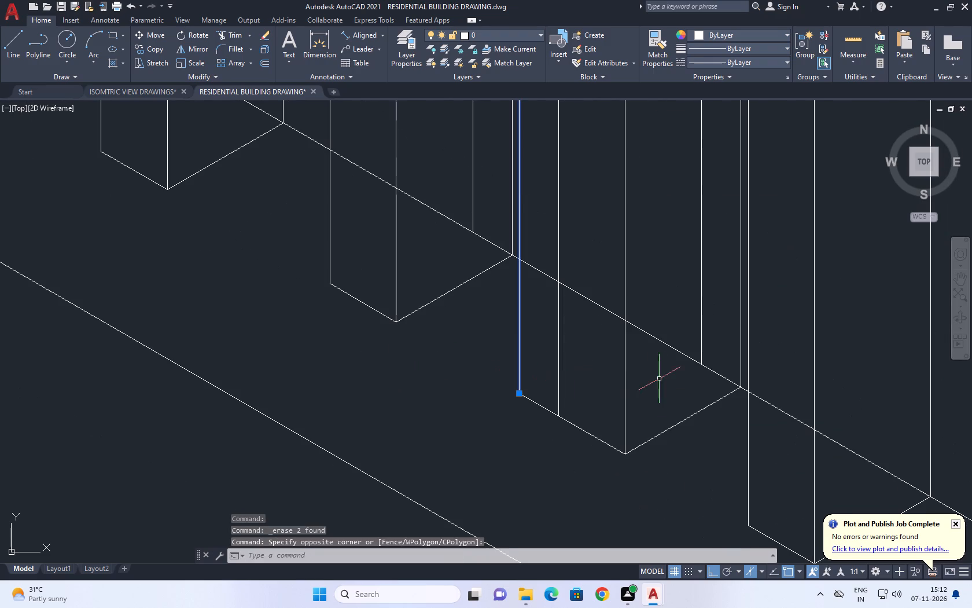
pyautogui.click(533, 401)
pyautogui.rightClick(524, 356)
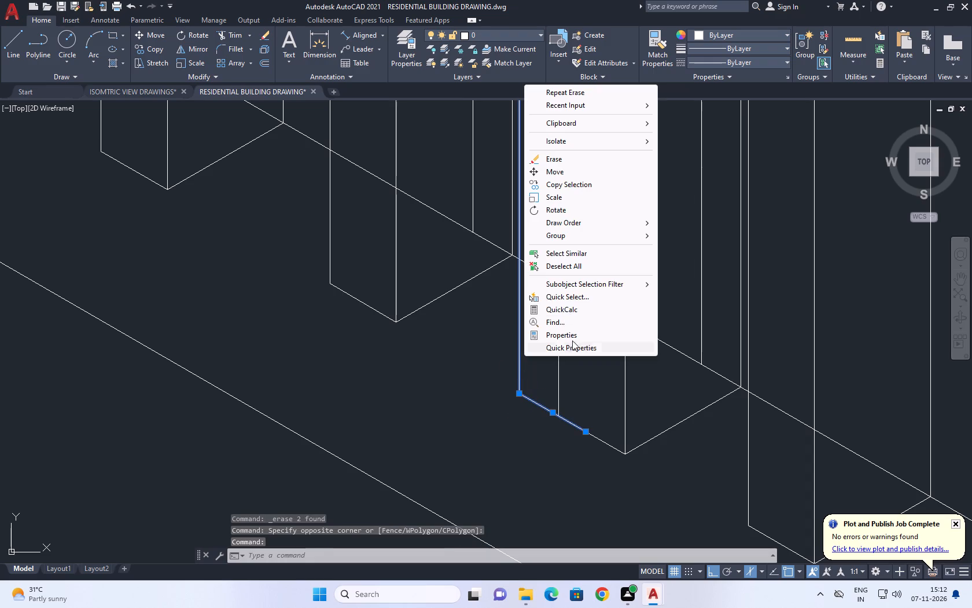
pyautogui.click(562, 158)
pyautogui.scroll(-2, 520, 359)
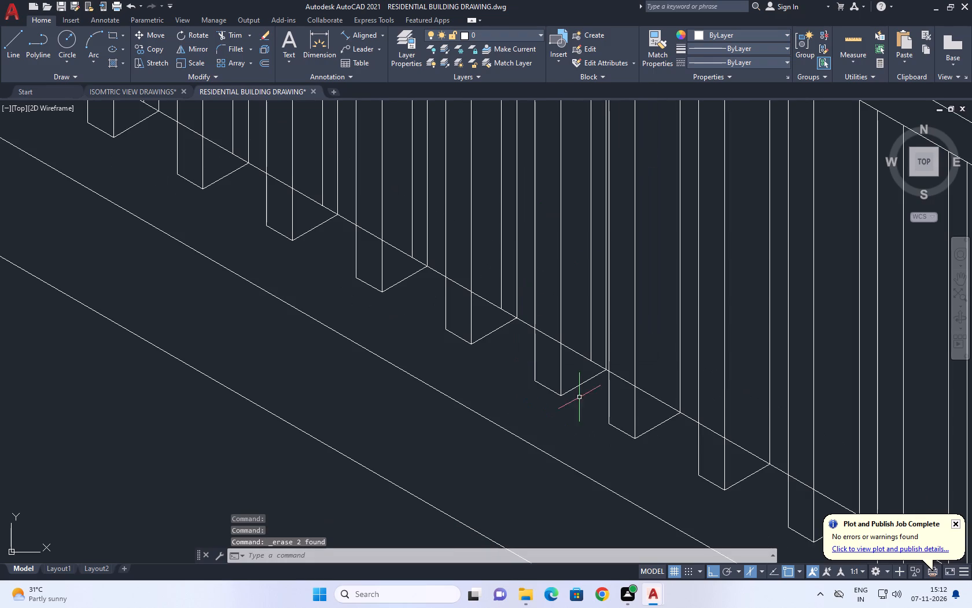
# Erase the stray vertical line running close beside a slat edge in the middle of the railing.
pyautogui.moveTo(696, 418); pyautogui.dragTo(715, 452, button='middle')
pyautogui.moveTo(598, 346); pyautogui.dragTo(658, 430, button='middle')
pyautogui.scroll(-1, 662, 435)
pyautogui.scroll(2, 664, 250)
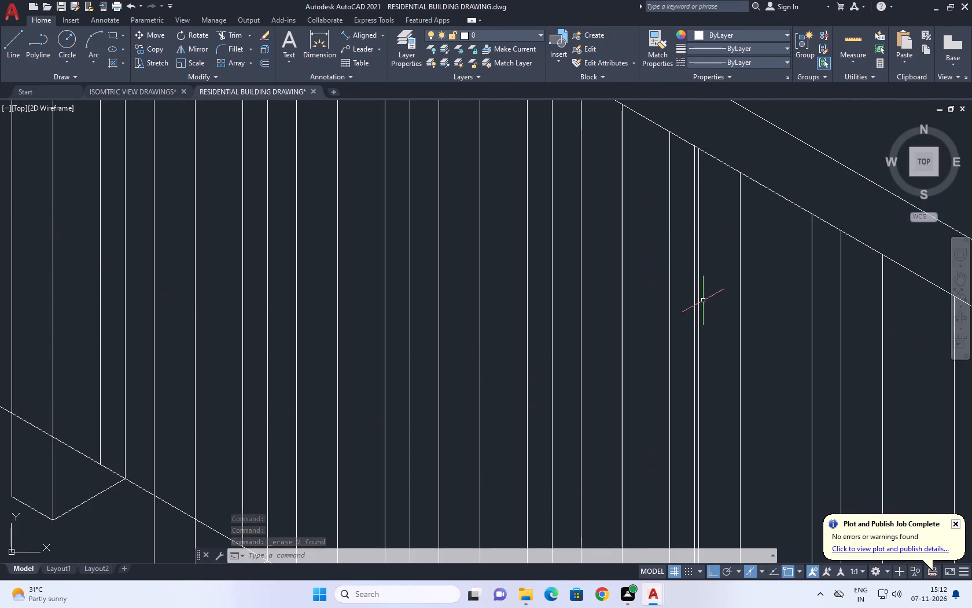
pyautogui.click(696, 275)
pyautogui.click(692, 270)
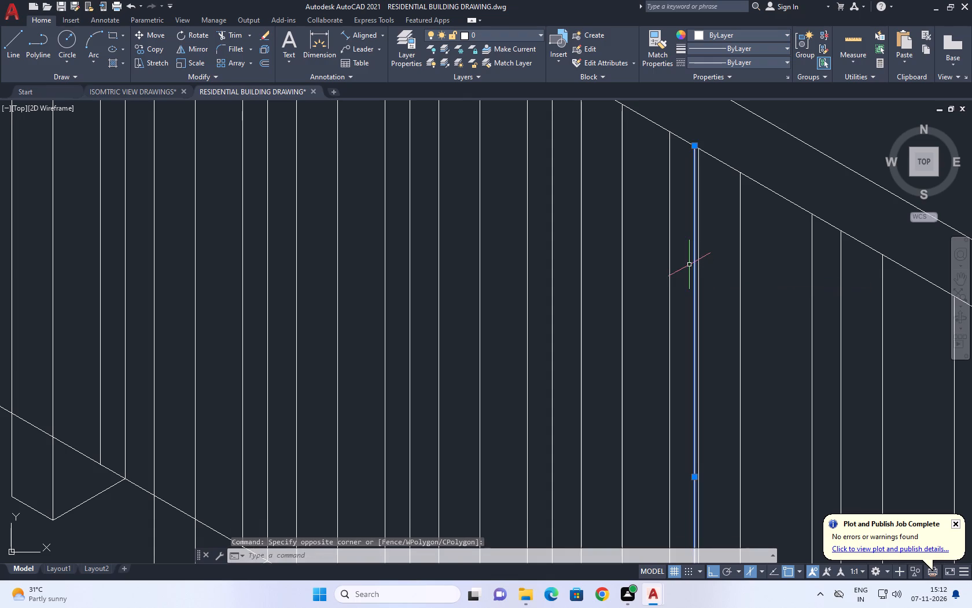
pyautogui.rightClick(689, 263)
pyautogui.click(742, 336)
# Trim the three sloping lines below the railing back to the inner line of the adjoining parapet band, removing the leftover stubs.
pyautogui.scroll(-3, 651, 299)
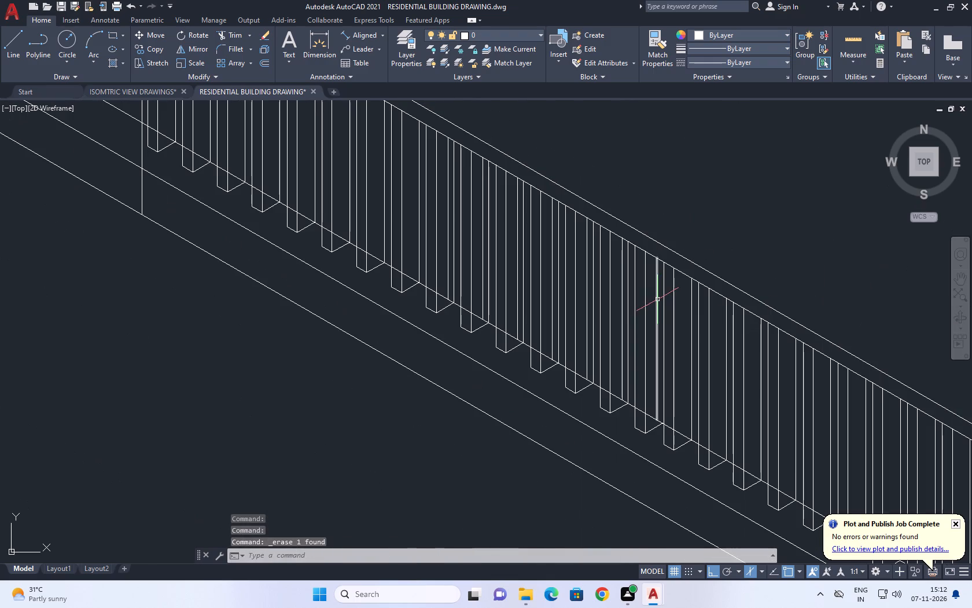
pyautogui.moveTo(394, 263); pyautogui.dragTo(484, 359, button='middle')
pyautogui.scroll(-1, 484, 359)
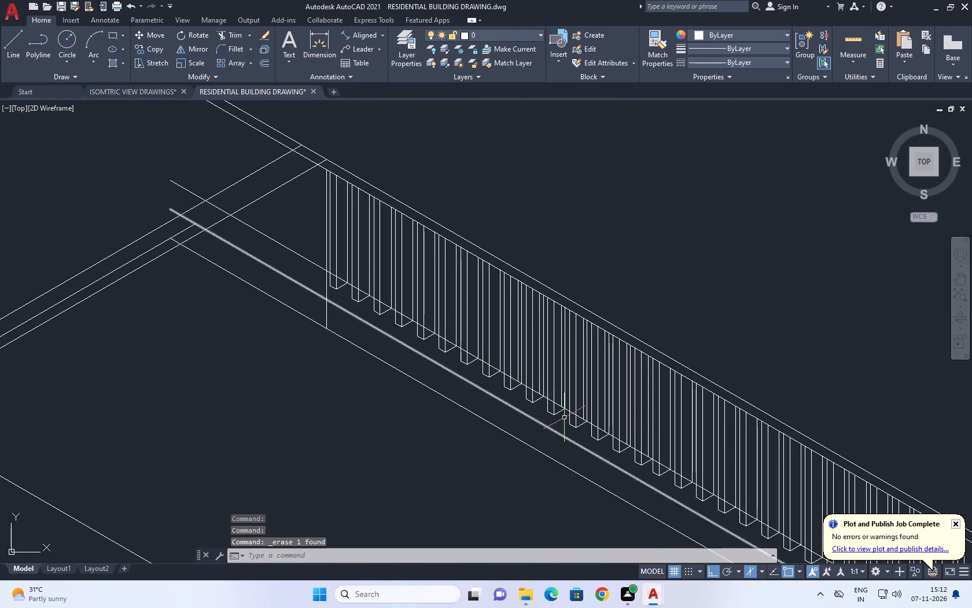
pyautogui.moveTo(275, 268); pyautogui.dragTo(460, 258, button='middle')
pyautogui.moveTo(495, 207); pyautogui.dragTo(502, 280, button='middle')
pyautogui.click(238, 36)
pyautogui.scroll(2, 371, 275)
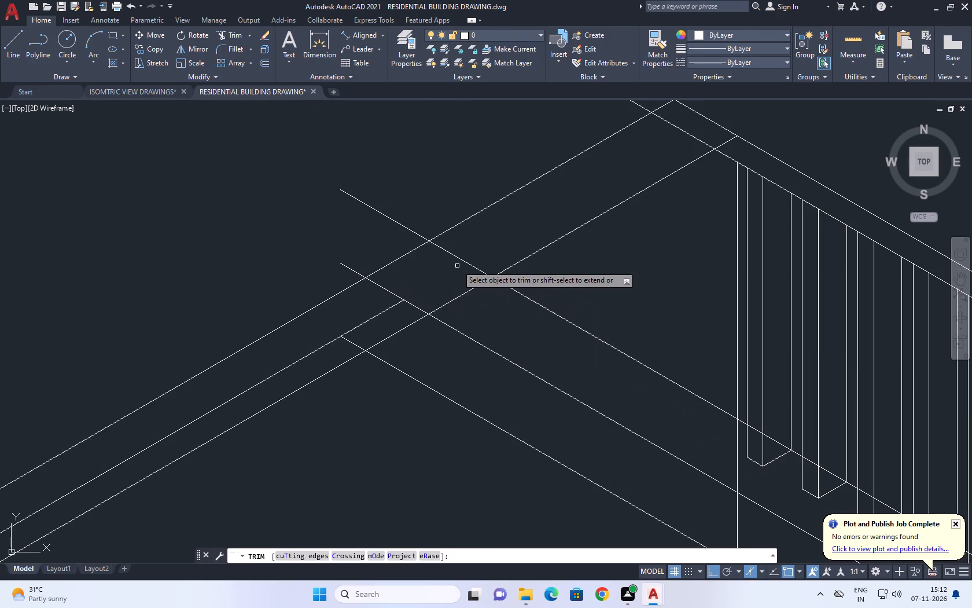
pyautogui.click(469, 252)
pyautogui.click(400, 315)
pyautogui.click(446, 250)
pyautogui.moveTo(350, 320); pyautogui.dragTo(352, 325)
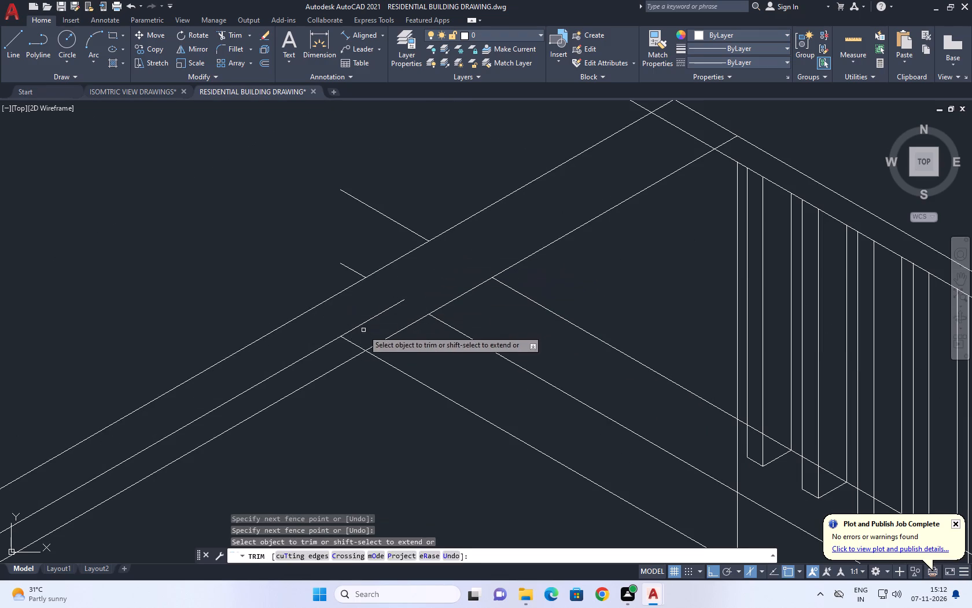
pyautogui.moveTo(349, 339); pyautogui.dragTo(358, 331)
pyautogui.click(377, 309)
pyautogui.click(354, 343)
pyautogui.click(341, 343)
pyautogui.click(327, 337)
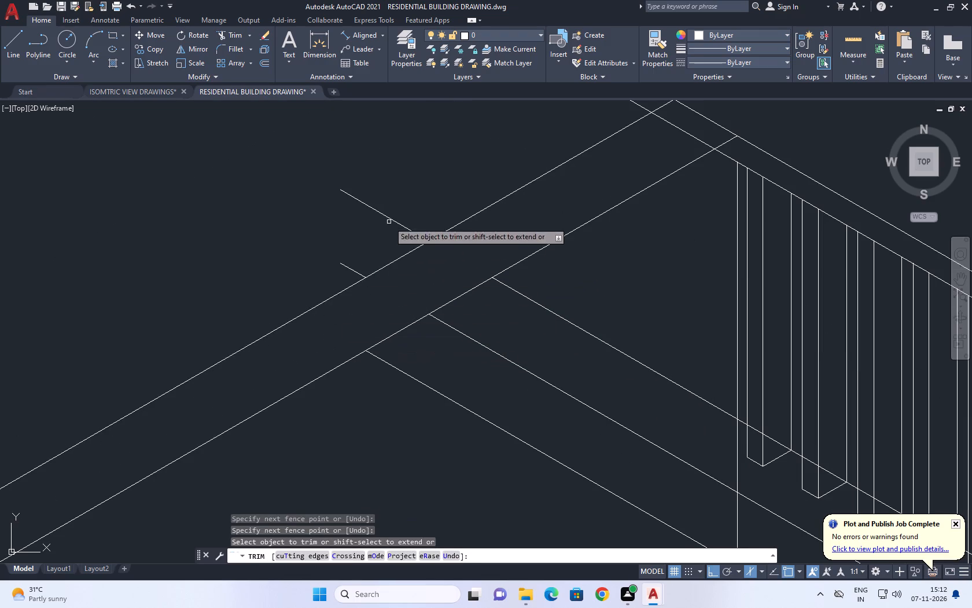
pyautogui.click(390, 215)
pyautogui.click(343, 280)
# Trim the two parallel lines along the railing's top where they overshoot the rear roof corner.
pyautogui.scroll(-2, 392, 255)
pyautogui.moveTo(475, 213); pyautogui.dragTo(483, 277, button='middle')
pyautogui.click(512, 215)
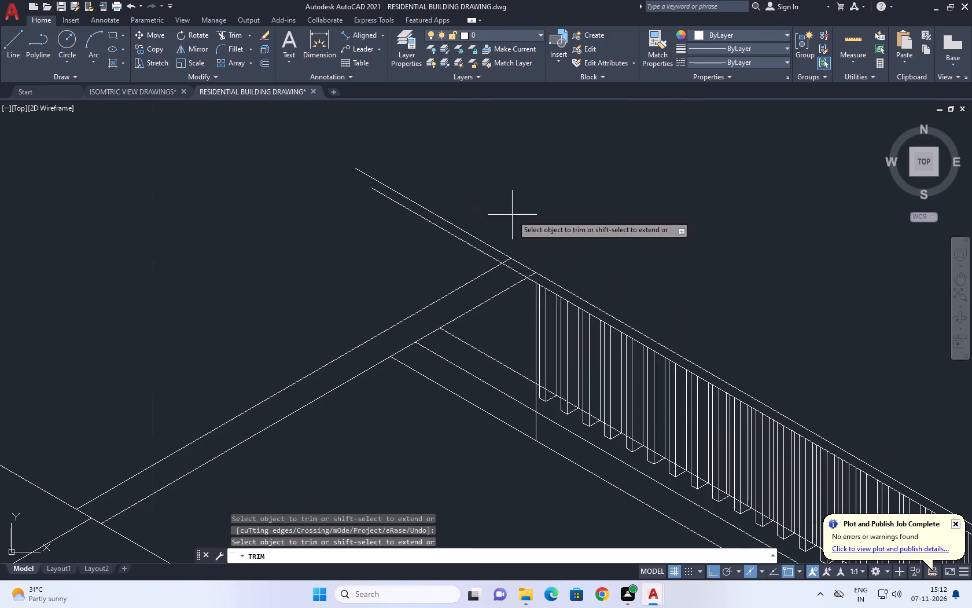
pyautogui.moveTo(422, 257); pyautogui.dragTo(418, 262)
pyautogui.scroll(-2, 535, 265)
# Trim the roof step line where it overshoots the outer edge of the parapet band.
pyautogui.moveTo(446, 353); pyautogui.dragTo(462, 264, button='middle')
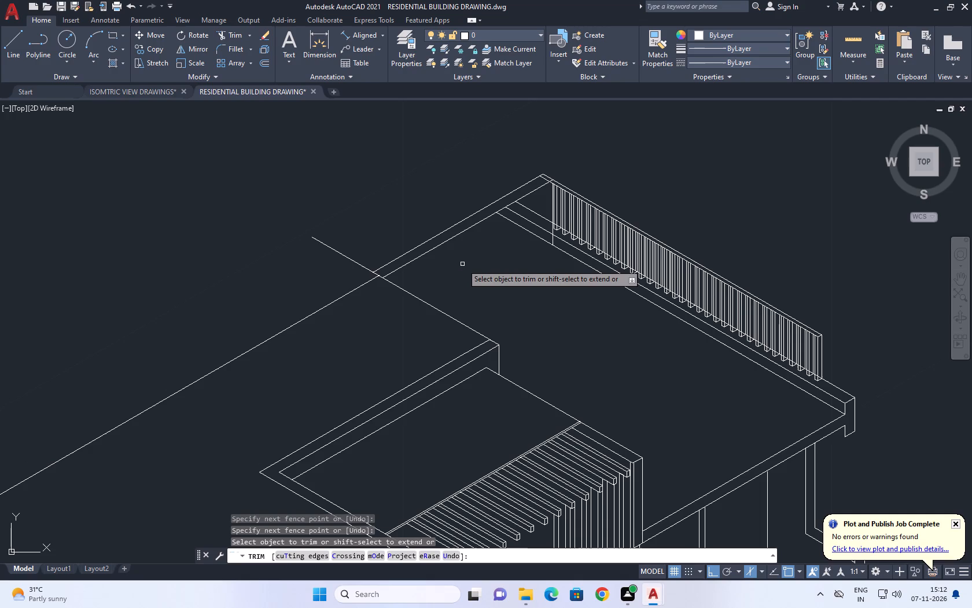
pyautogui.scroll(1, 500, 376)
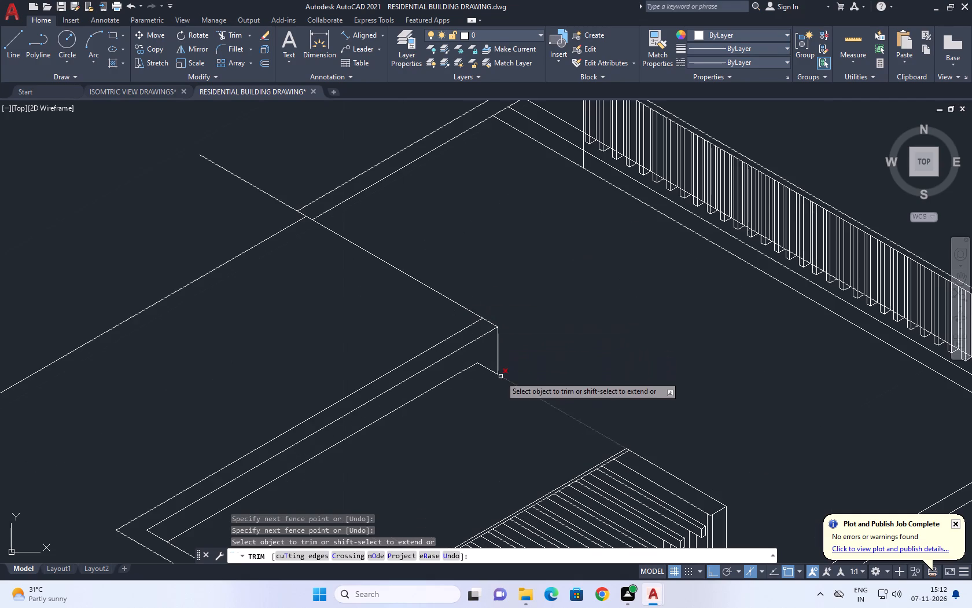
pyautogui.click(288, 160)
pyautogui.click(230, 205)
pyautogui.scroll(-3, 354, 211)
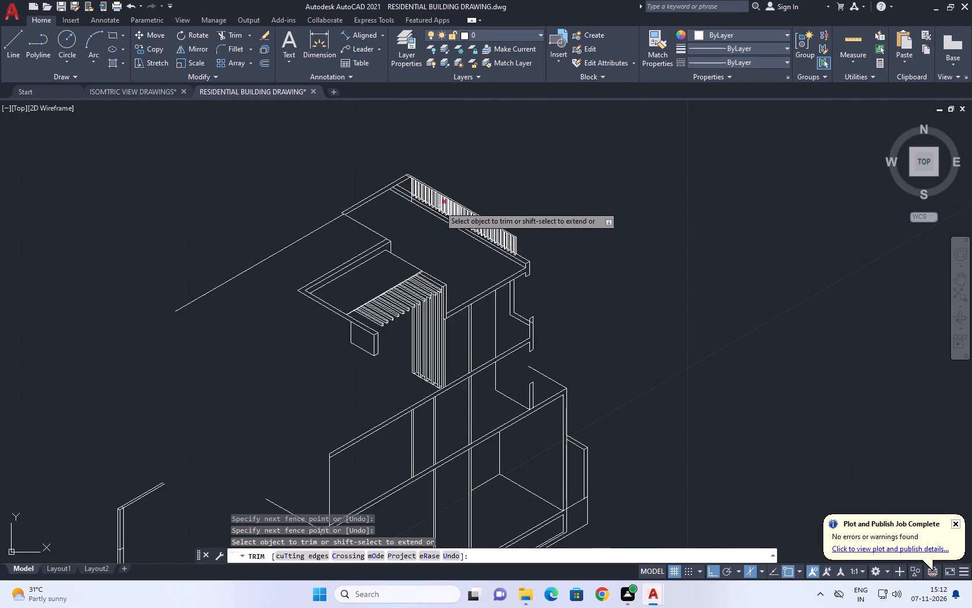
# Trim the railing's three lower sloping lines back to the vertical line at the railing's rear end.
pyautogui.moveTo(439, 204); pyautogui.dragTo(459, 257, button='middle')
pyautogui.scroll(1, 420, 252)
pyautogui.moveTo(420, 252); pyautogui.dragTo(446, 301, button='middle')
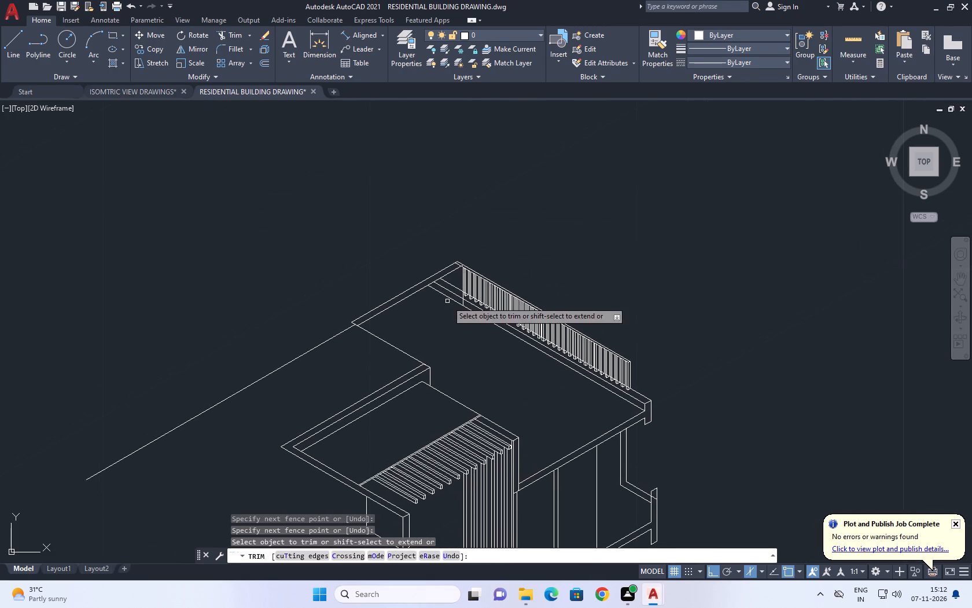
pyautogui.scroll(2, 443, 298)
pyautogui.click(464, 257)
pyautogui.click(440, 312)
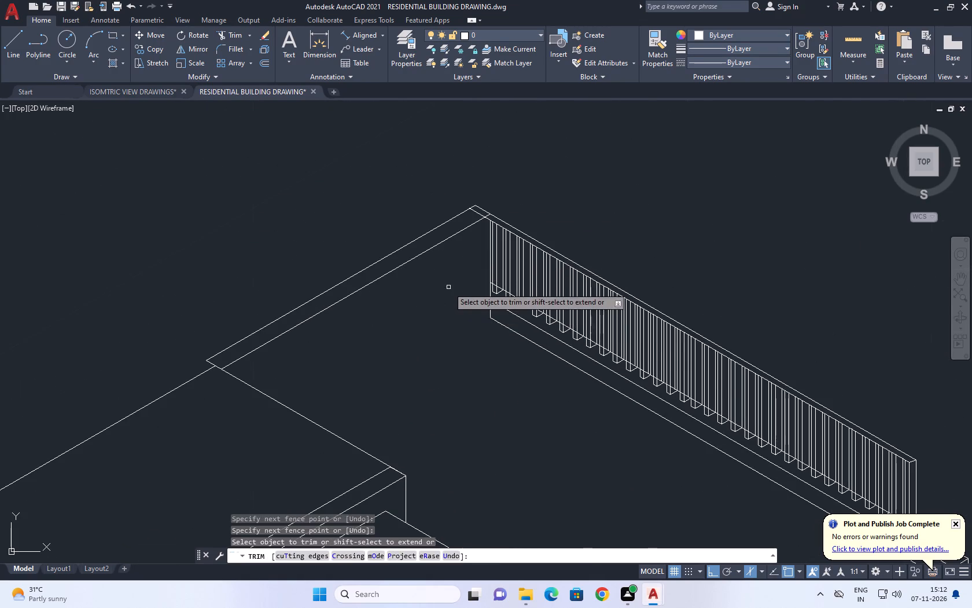
pyautogui.scroll(-1, 450, 287)
pyautogui.rightClick(499, 215)
pyautogui.click(525, 229)
# Move the vertical line at the railing's rear end onto the intersection of the inner parapet line and the railing's top line.
pyautogui.scroll(2, 445, 297)
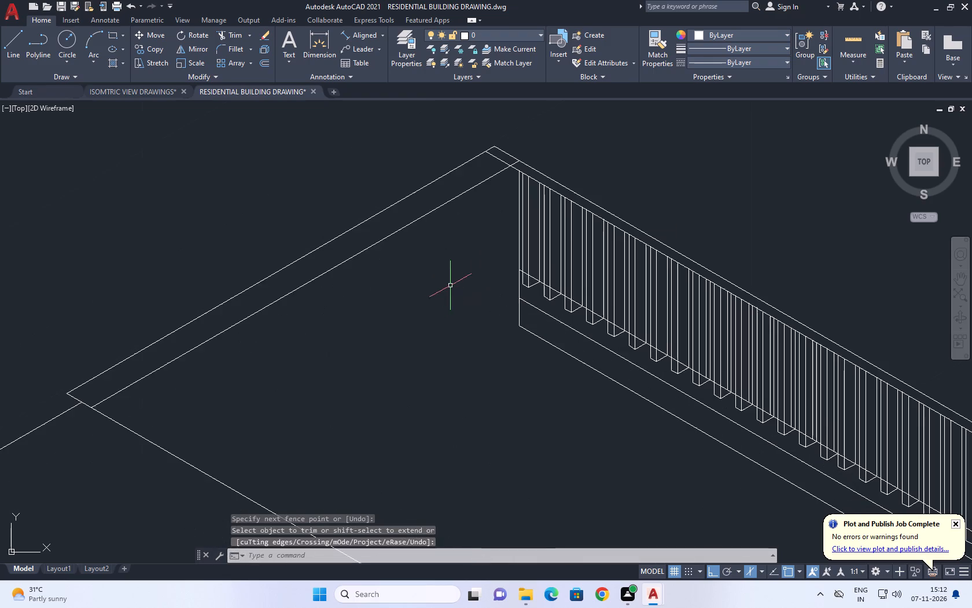
pyautogui.moveTo(459, 276); pyautogui.dragTo(466, 284, button='middle')
pyautogui.scroll(2, 532, 320)
pyautogui.click(532, 324)
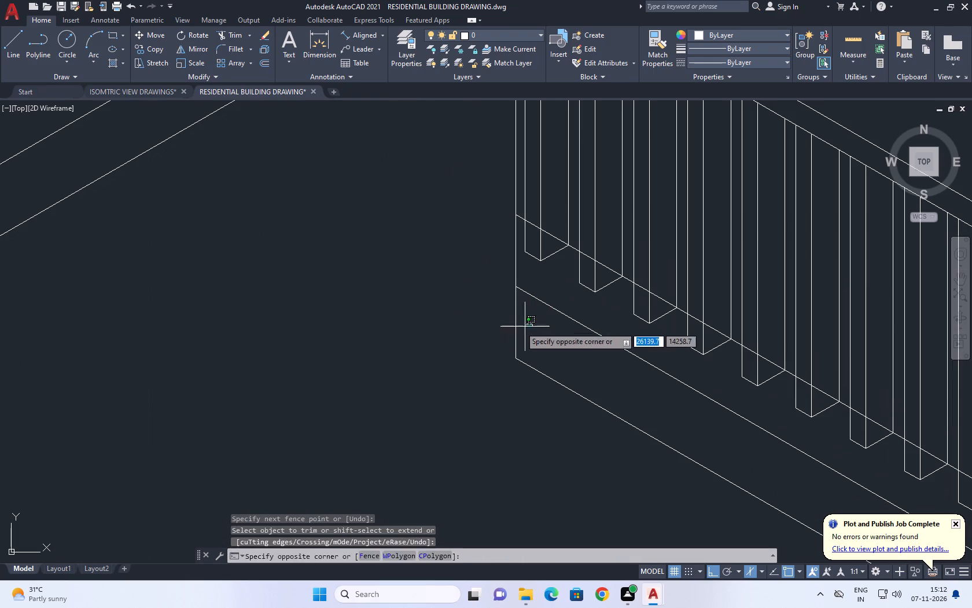
pyautogui.click(495, 320)
pyautogui.scroll(-1, 506, 311)
pyautogui.moveTo(510, 270); pyautogui.dragTo(533, 328, button='middle')
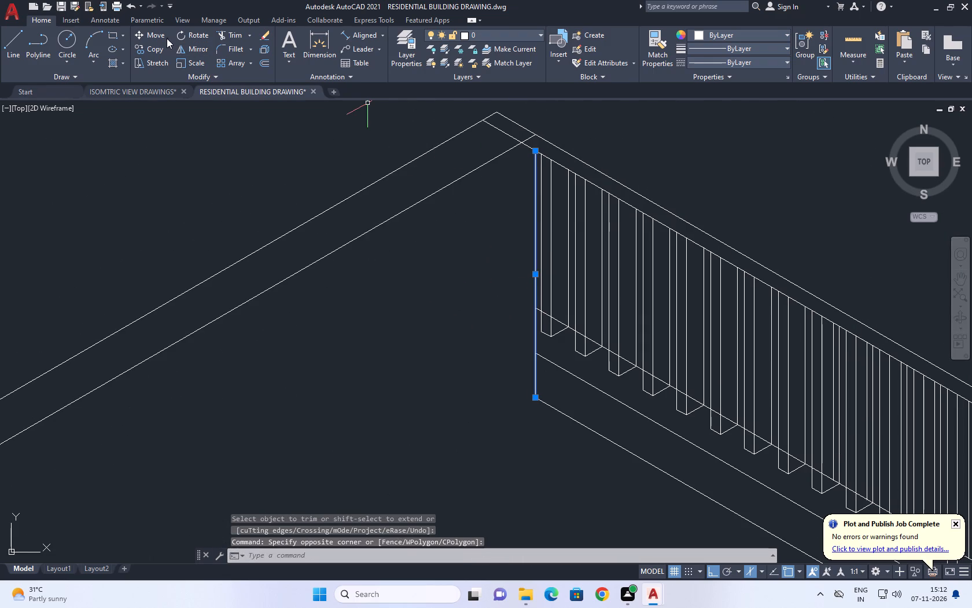
pyautogui.click(161, 34)
pyautogui.click(533, 149)
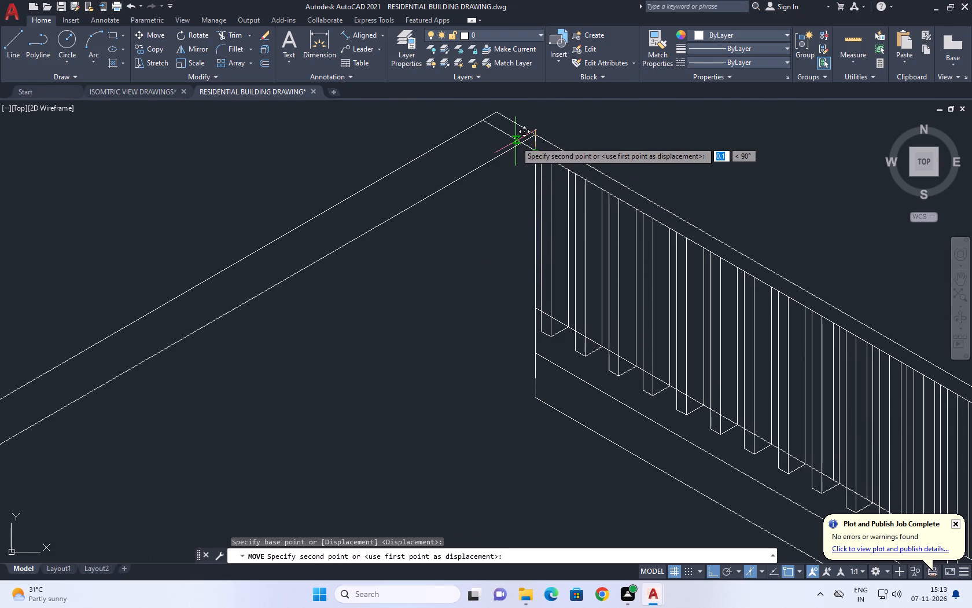
pyautogui.click(520, 143)
pyautogui.scroll(-1, 534, 225)
pyautogui.moveTo(536, 230); pyautogui.dragTo(536, 204, button='middle')
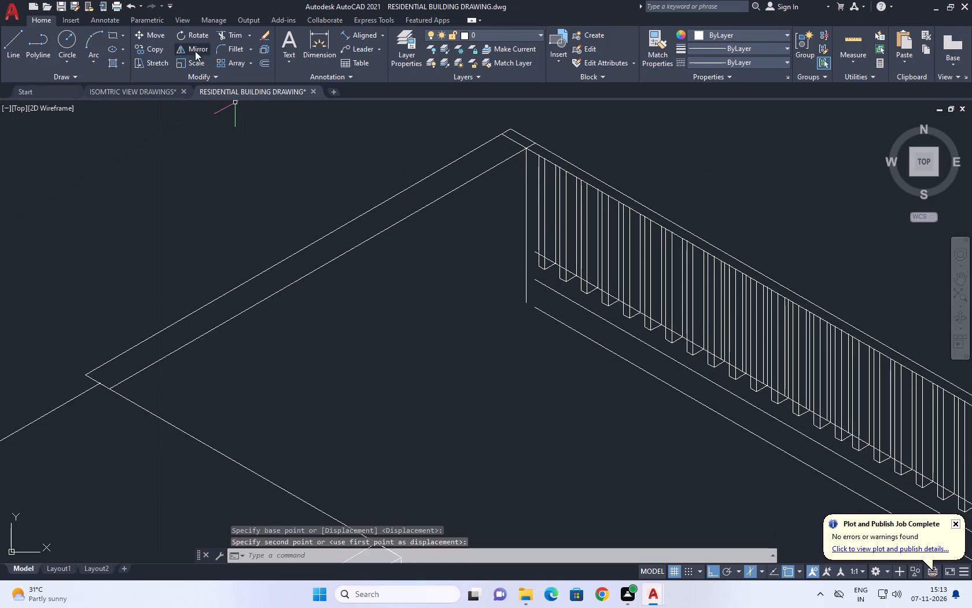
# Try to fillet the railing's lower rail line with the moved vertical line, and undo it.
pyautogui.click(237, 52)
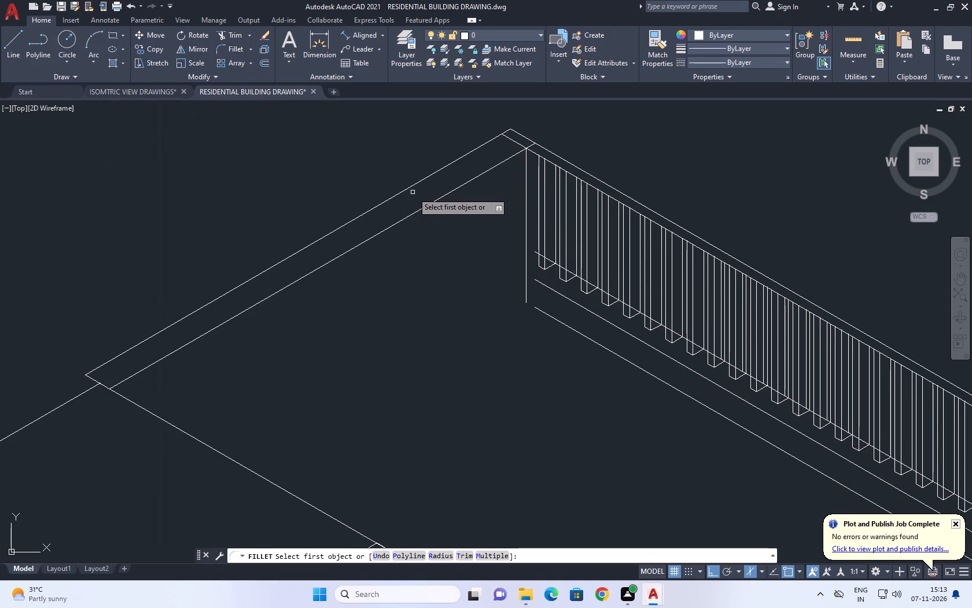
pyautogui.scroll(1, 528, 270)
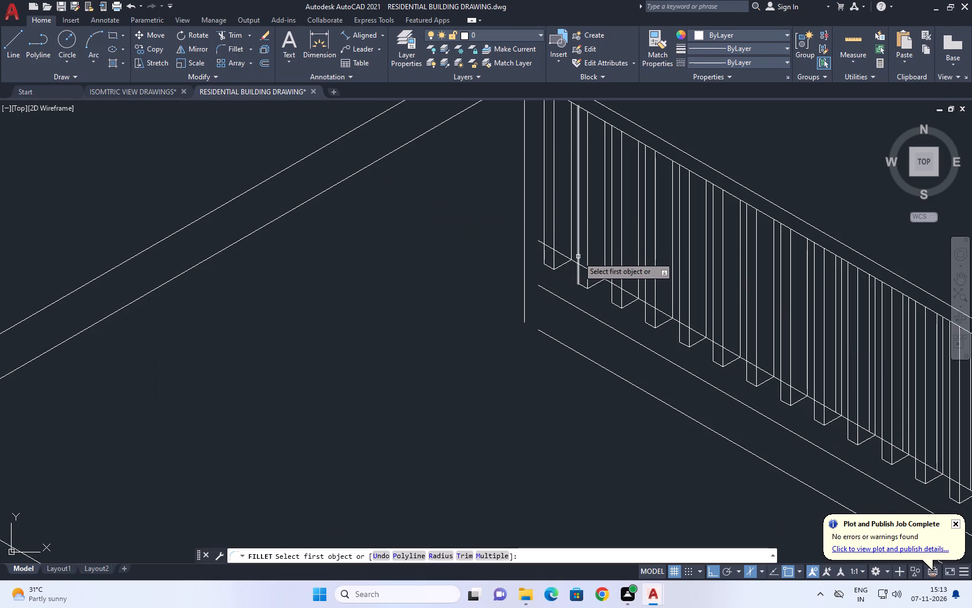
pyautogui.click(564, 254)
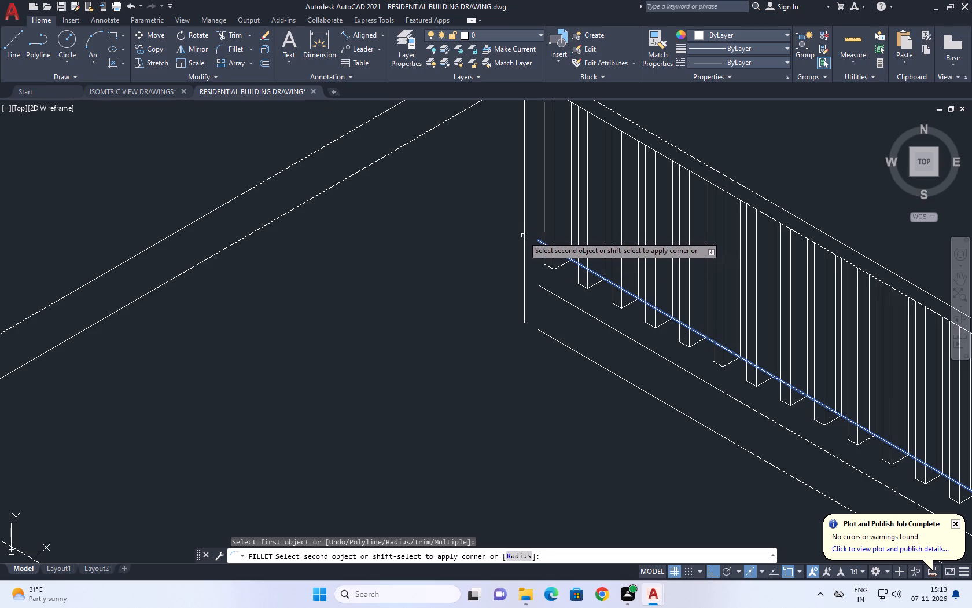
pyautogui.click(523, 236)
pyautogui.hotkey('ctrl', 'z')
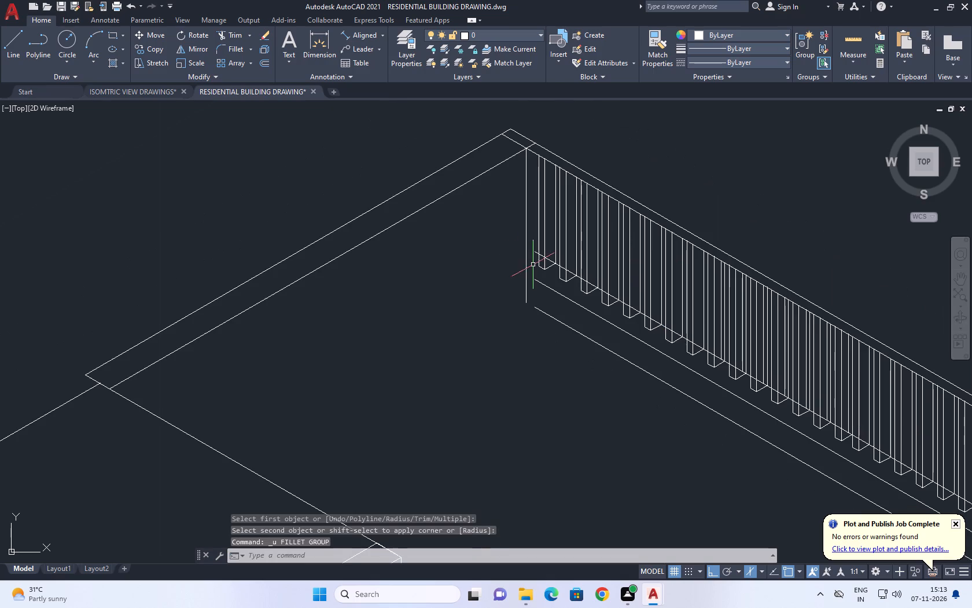
# Extend the railing's three lower sloping lines to the moved vertical line at its rear end.
pyautogui.press('e')
pyautogui.press('x')
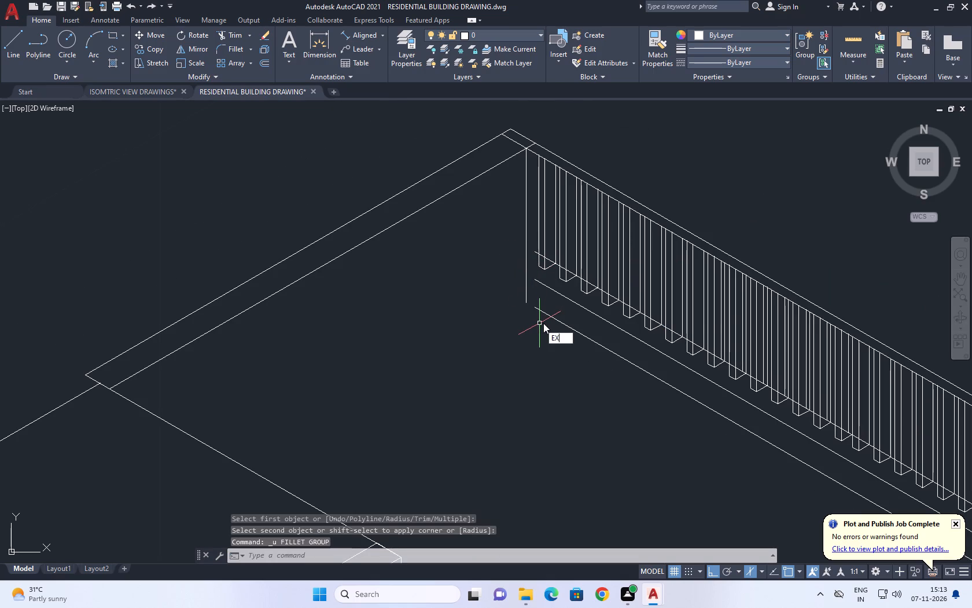
pyautogui.press('space')
pyautogui.click(568, 293)
pyautogui.click(548, 336)
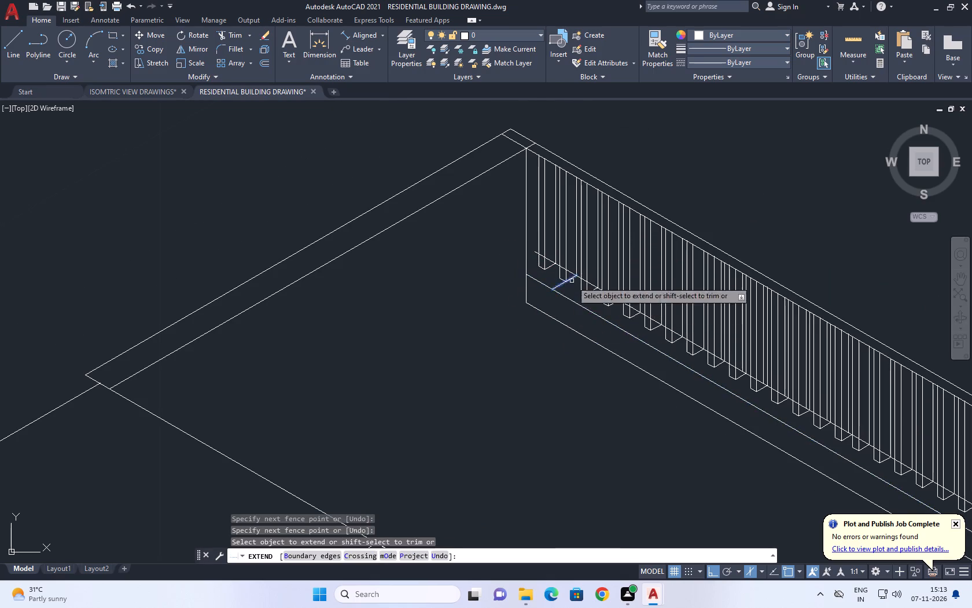
pyautogui.scroll(2, 576, 265)
pyautogui.click(558, 280)
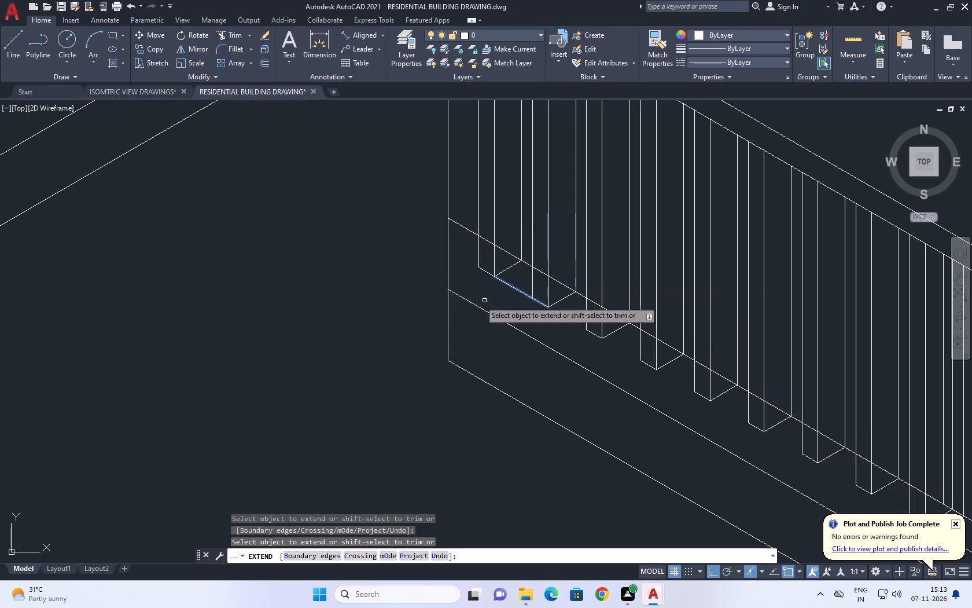
pyautogui.press('space')
# Trim the short piece of the railing's inner top line that crosses the parapet band at the rear corner.
pyautogui.scroll(-3, 427, 314)
pyautogui.moveTo(373, 311); pyautogui.dragTo(496, 324, button='middle')
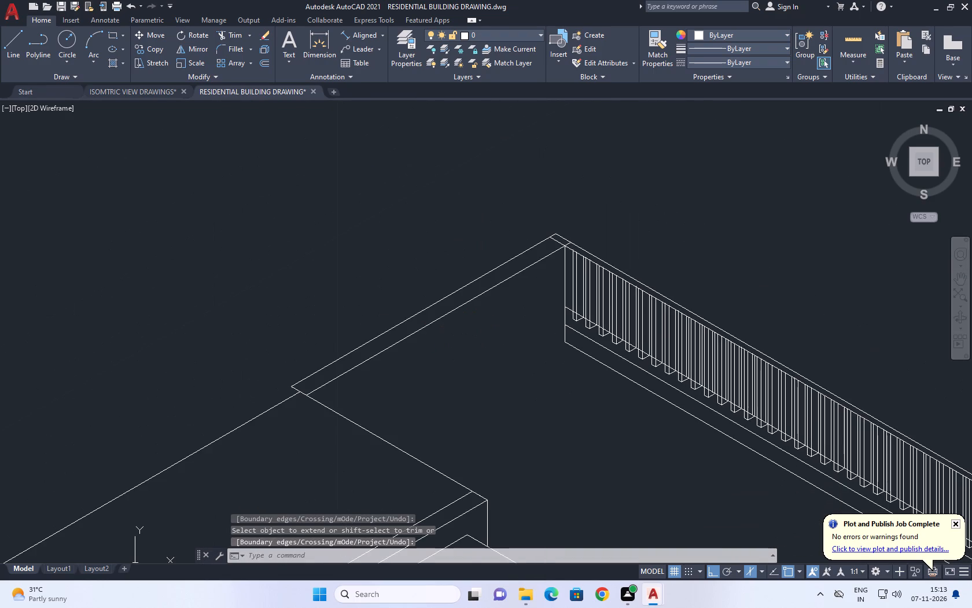
pyautogui.moveTo(565, 279); pyautogui.dragTo(585, 309, button='middle')
pyautogui.click(242, 36)
pyautogui.scroll(3, 573, 281)
pyautogui.click(577, 258)
pyautogui.click(603, 246)
pyautogui.scroll(-1, 568, 329)
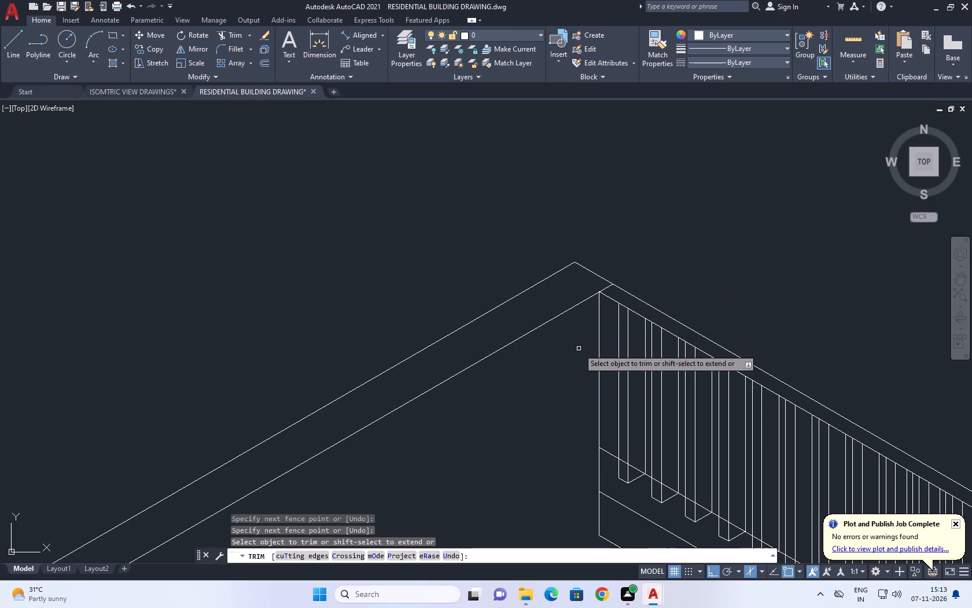
pyautogui.press('space')
# Copy the inner parapet line at the roof's rear from the railing's top rear corner down to its lower rail at the rear end.
pyautogui.moveTo(590, 353); pyautogui.dragTo(591, 330, button='middle')
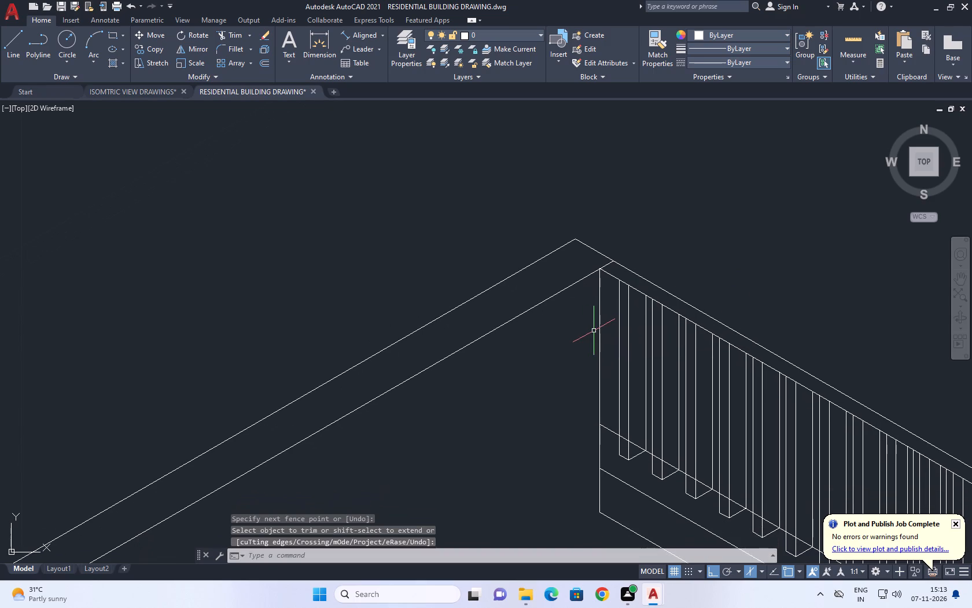
pyautogui.scroll(-2, 546, 367)
pyautogui.moveTo(513, 424); pyautogui.dragTo(565, 216, button='middle')
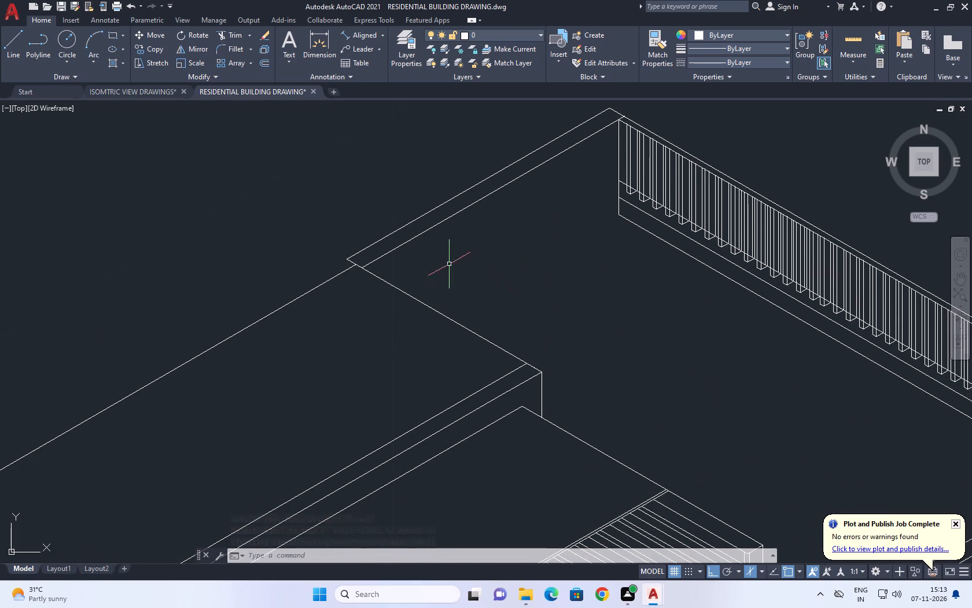
pyautogui.click(570, 163)
pyautogui.click(558, 149)
pyautogui.moveTo(575, 170); pyautogui.dragTo(580, 211, button='middle')
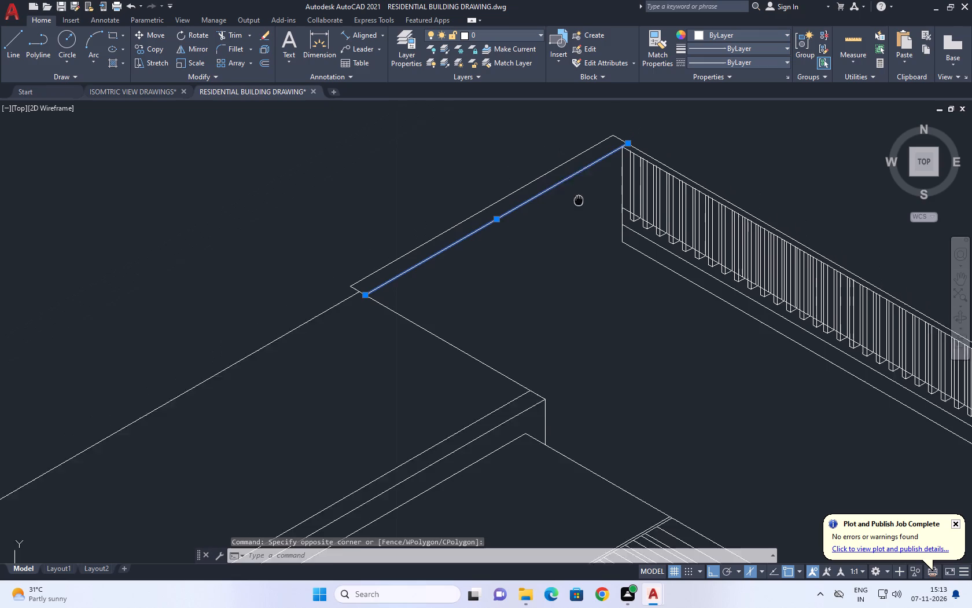
pyautogui.moveTo(580, 211); pyautogui.dragTo(580, 217, button='middle')
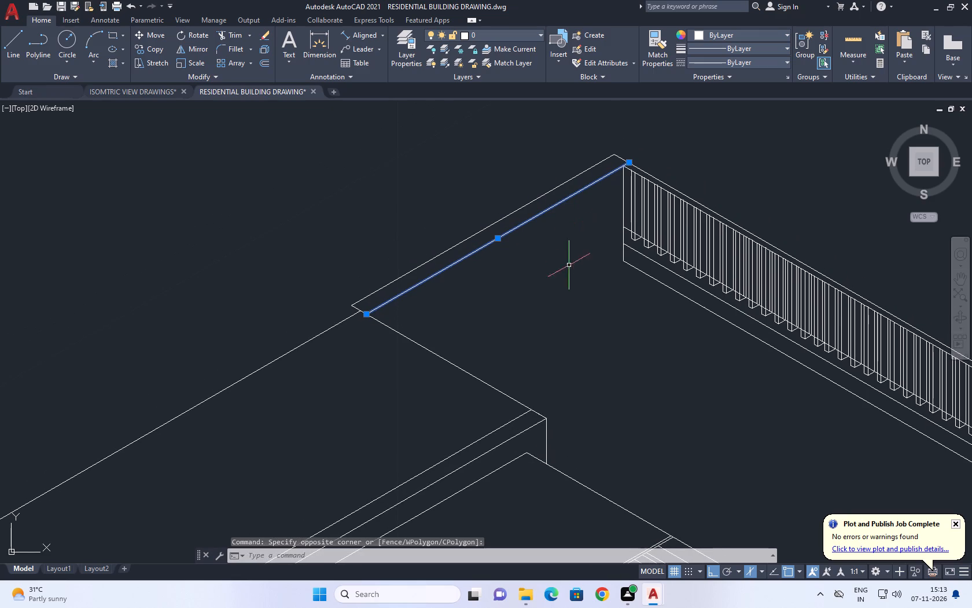
pyautogui.moveTo(645, 300); pyautogui.dragTo(429, 188, button='middle')
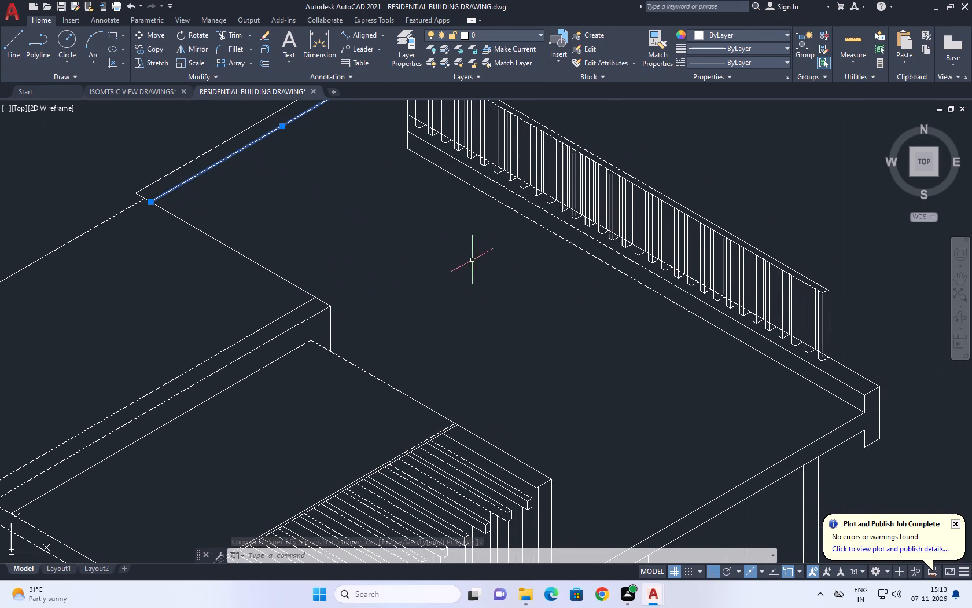
pyautogui.moveTo(188, 200); pyautogui.dragTo(252, 299, button='middle')
pyautogui.press('c')
pyautogui.press('o')
pyautogui.press('space')
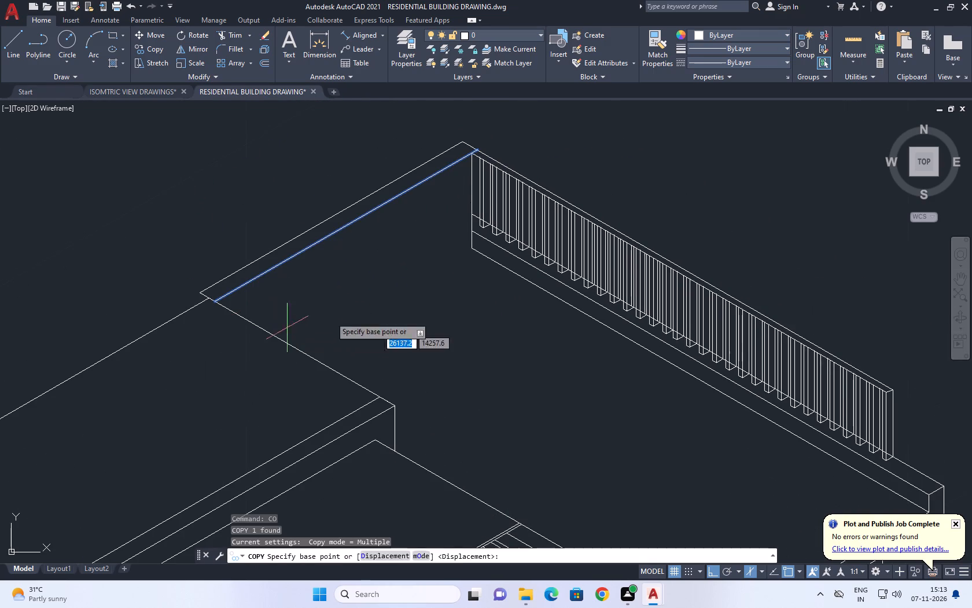
pyautogui.click(468, 152)
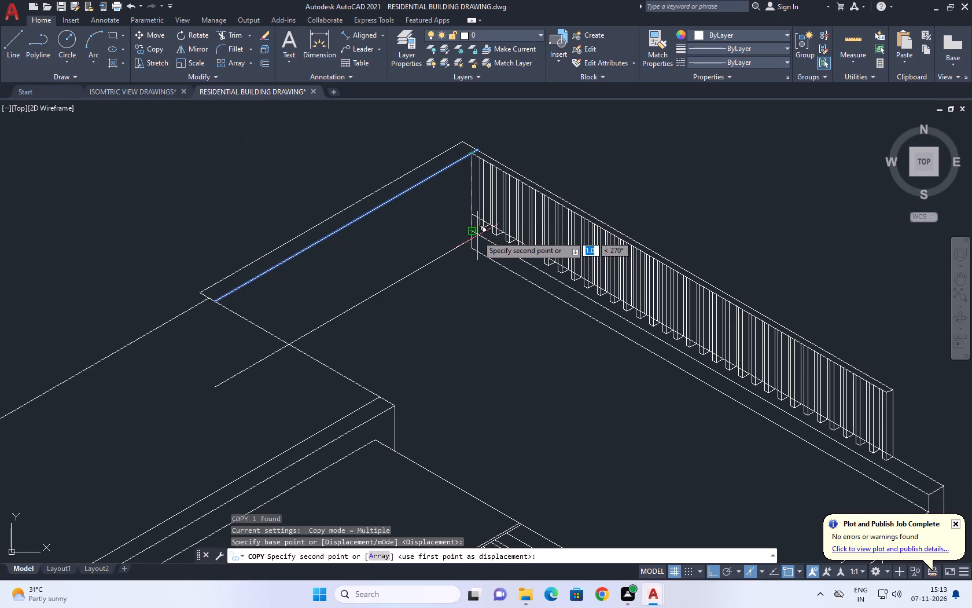
pyautogui.click(471, 234)
pyautogui.press('space')
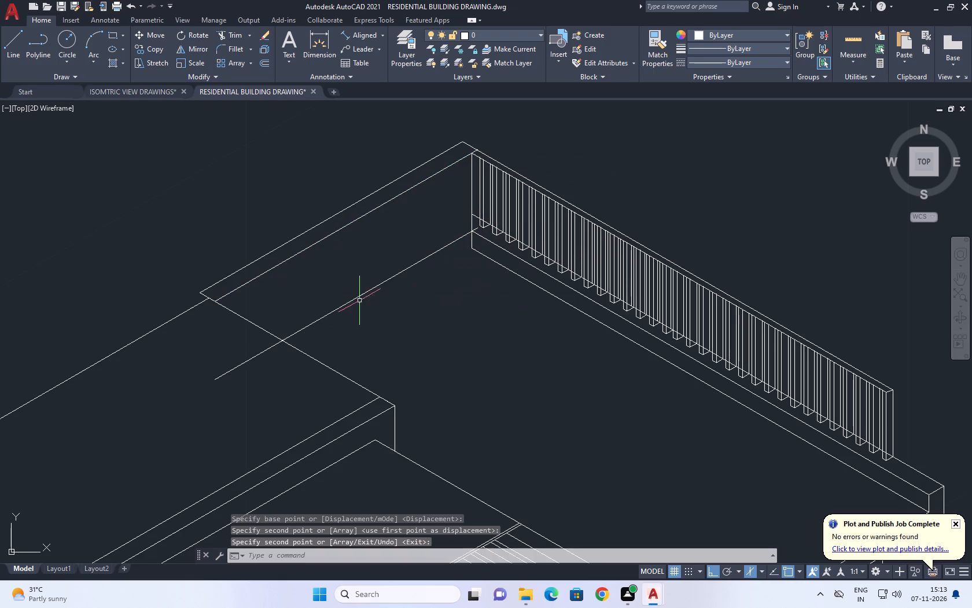
# Trim the copied line's front end where it runs past the sloping roof edge line.
pyautogui.write('TR')
pyautogui.press('space')
pyautogui.moveTo(282, 364); pyautogui.dragTo(277, 362)
pyautogui.moveTo(210, 335); pyautogui.dragTo(239, 354)
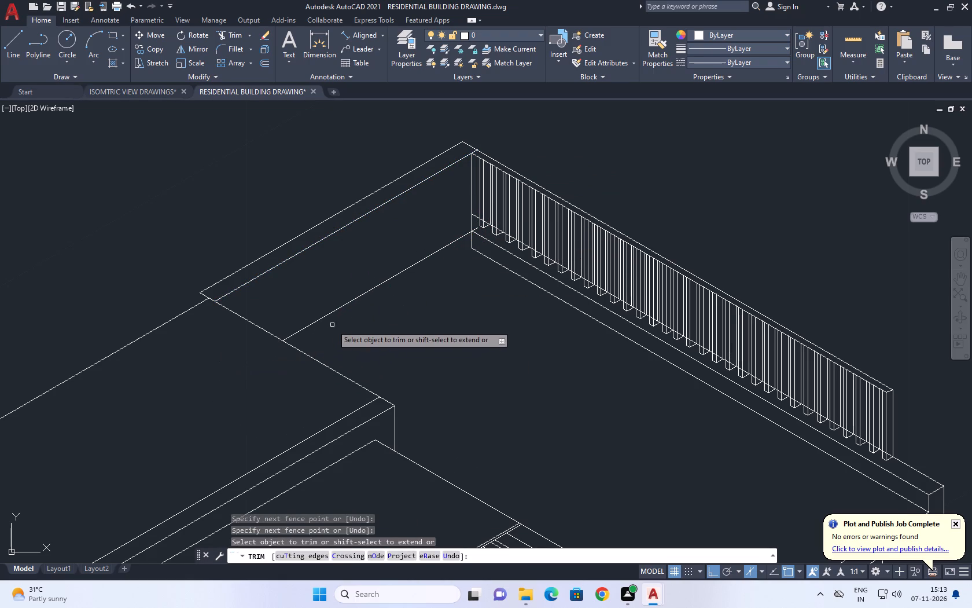
pyautogui.scroll(-1, 346, 320)
pyautogui.press('space')
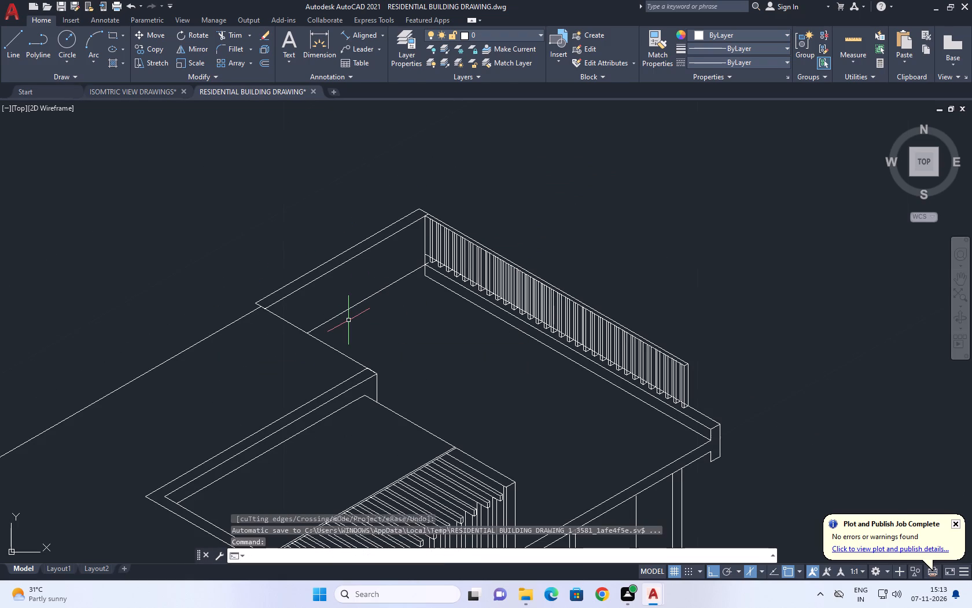
# Examine the roof outline around the rear parapet, the slatted railing and the adjoining lower roof.
pyautogui.moveTo(252, 342); pyautogui.dragTo(400, 282, button='middle')
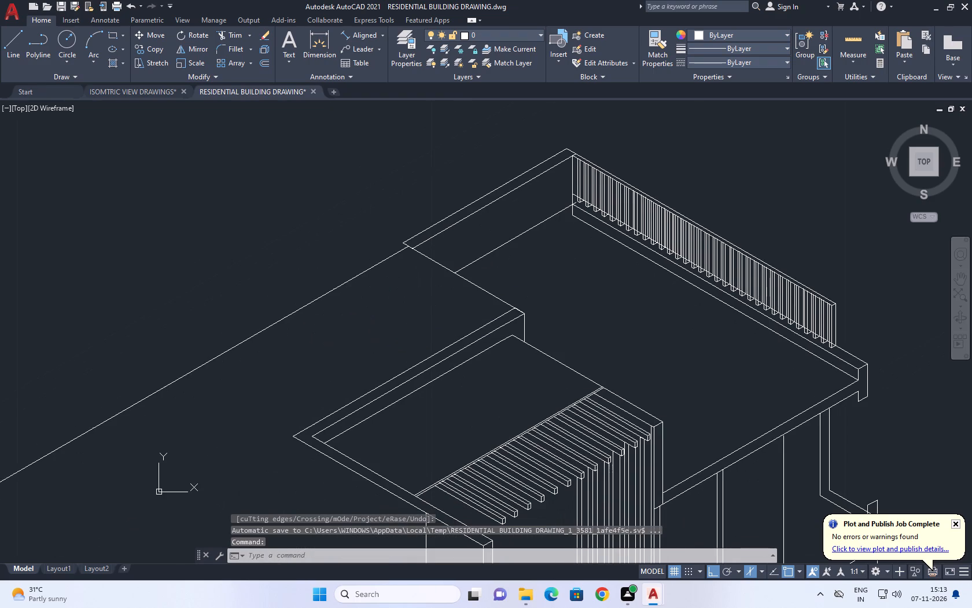
pyautogui.moveTo(403, 290); pyautogui.dragTo(445, 291, button='middle')
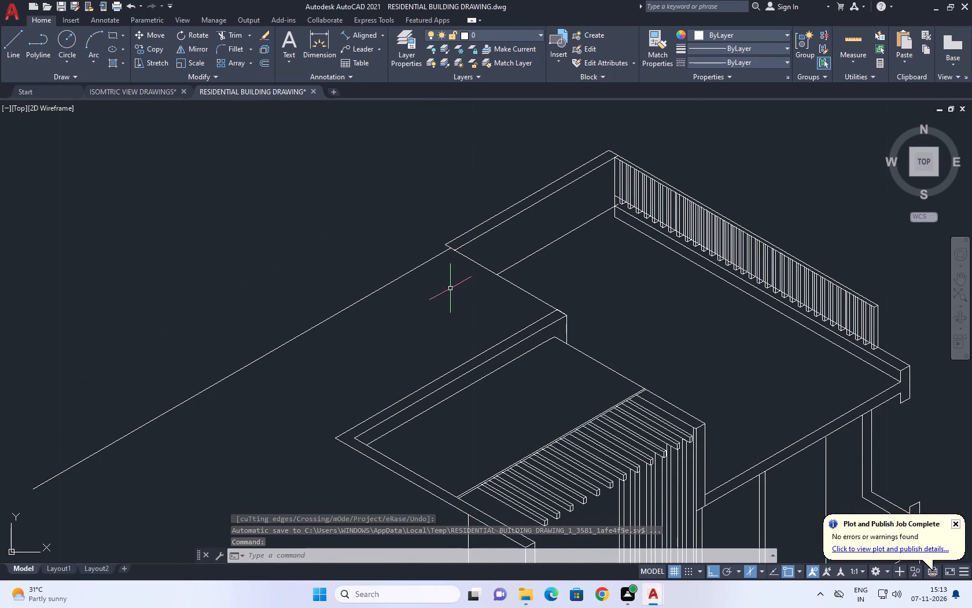
pyautogui.moveTo(455, 332); pyautogui.dragTo(478, 341, button='middle')
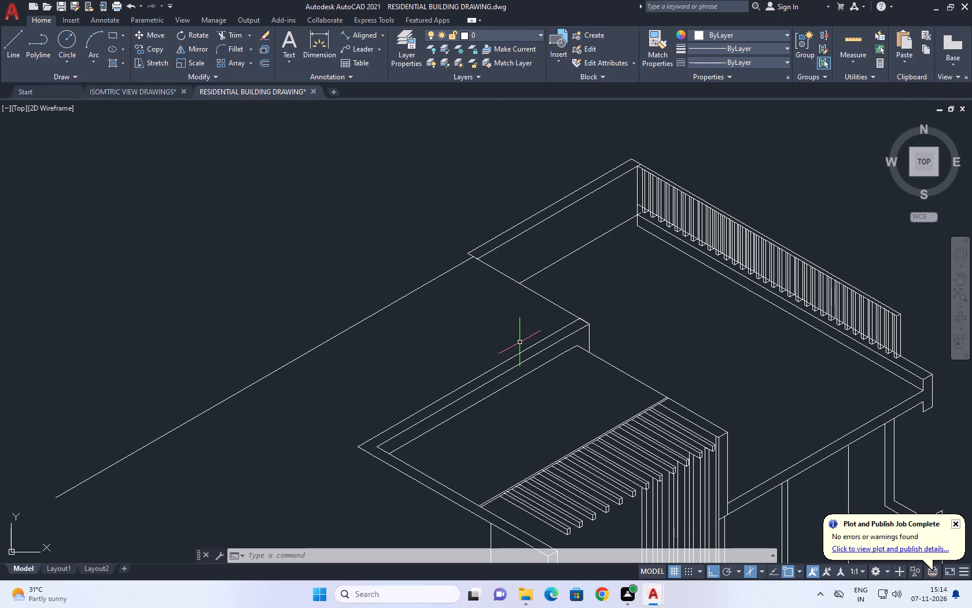
pyautogui.moveTo(531, 356); pyautogui.dragTo(559, 358, button='middle')
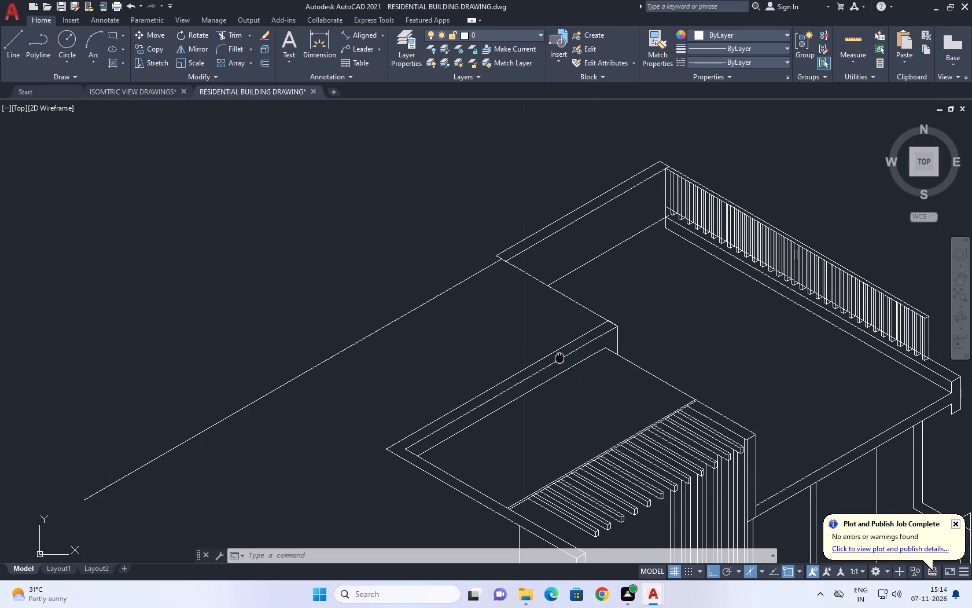
pyautogui.moveTo(559, 358); pyautogui.dragTo(563, 357, button='middle')
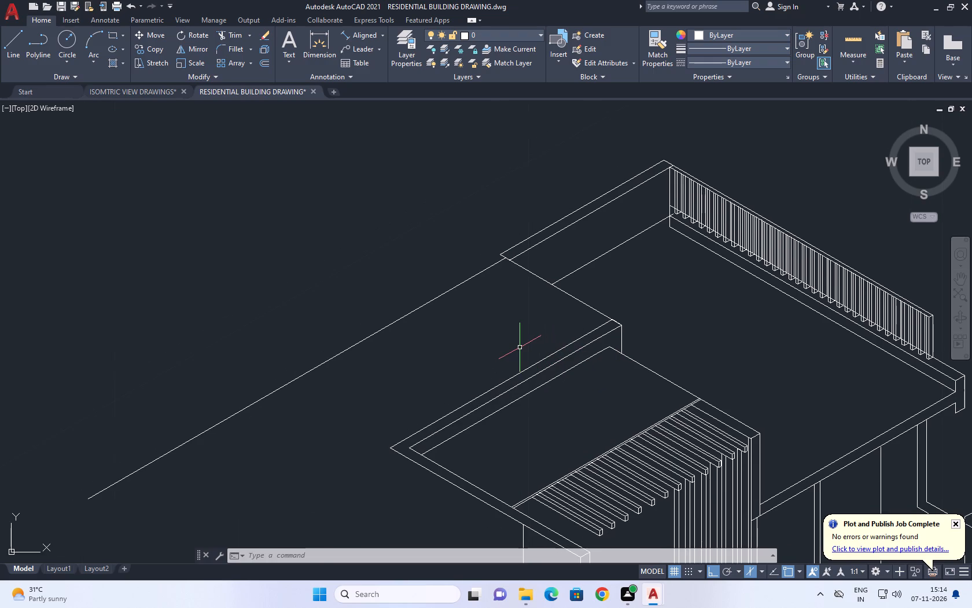
pyautogui.moveTo(462, 320); pyautogui.dragTo(475, 340, button='middle')
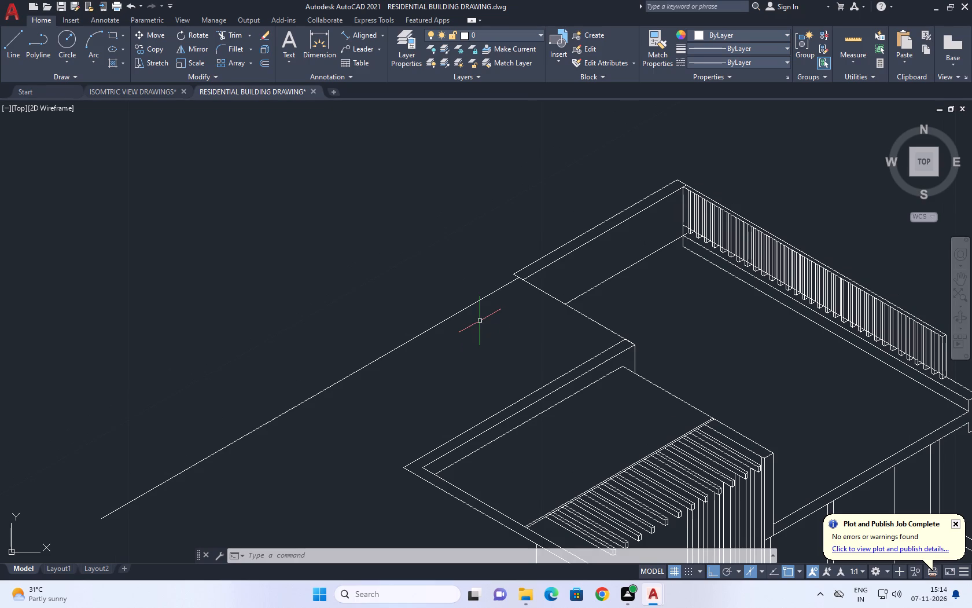
pyautogui.moveTo(656, 310); pyautogui.dragTo(599, 301, button='middle')
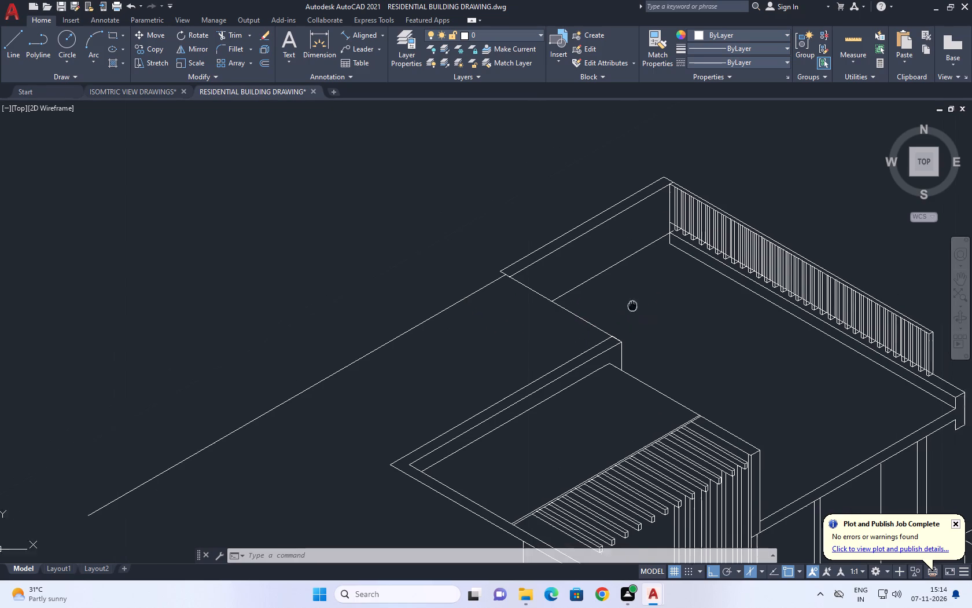
pyautogui.moveTo(599, 301); pyautogui.dragTo(546, 279, button='middle')
pyautogui.scroll(1, 557, 287)
pyautogui.scroll(-2, 533, 271)
pyautogui.moveTo(654, 315); pyautogui.dragTo(586, 299, button='middle')
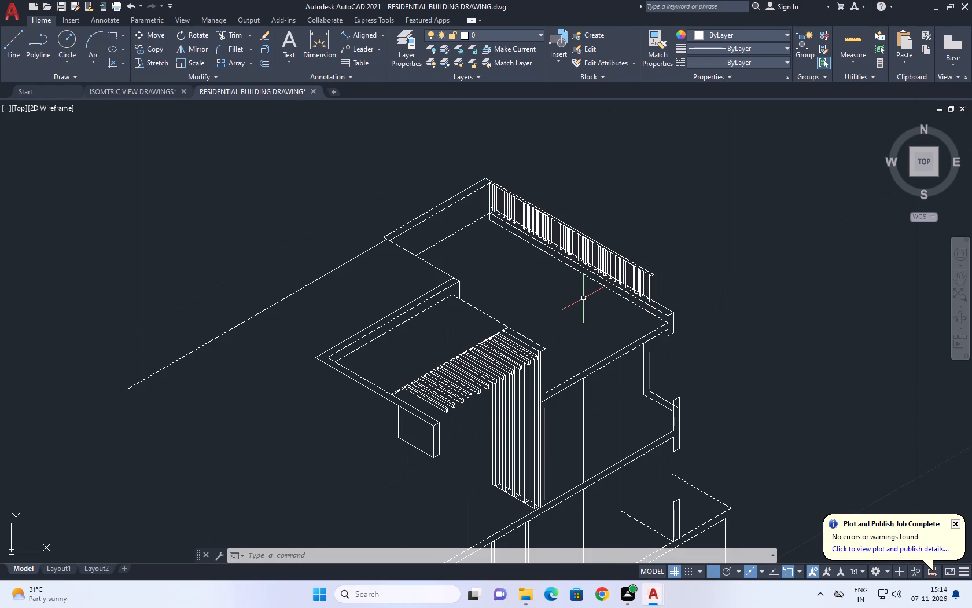
# Draw a line parallel to the copied line, from the sloping roof edge through the railing's bottom rear corner and past its top.
pyautogui.press('l')
pyautogui.press('space')
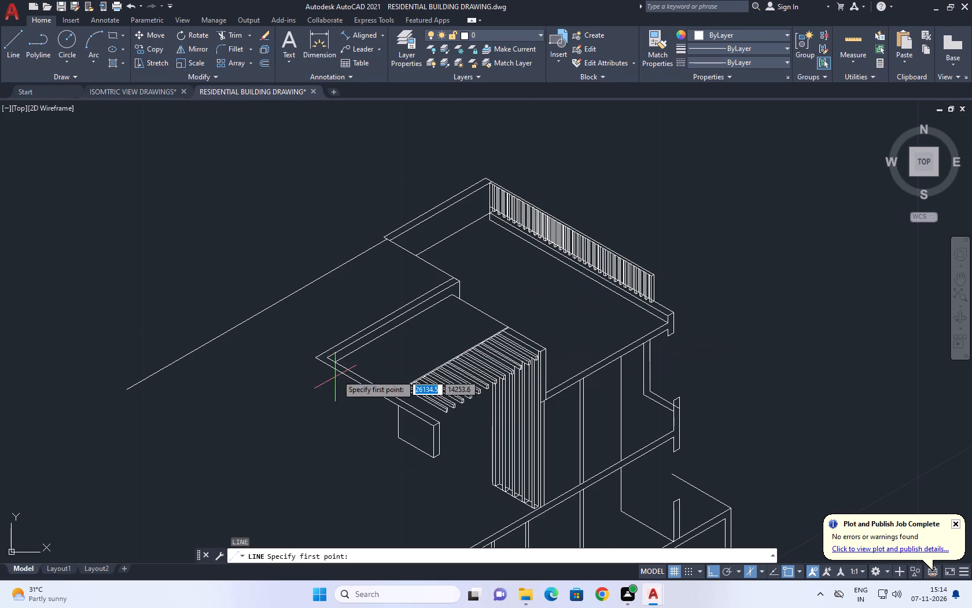
pyautogui.click(423, 263)
pyautogui.scroll(2, 507, 227)
pyautogui.click(614, 130)
pyautogui.press('space')
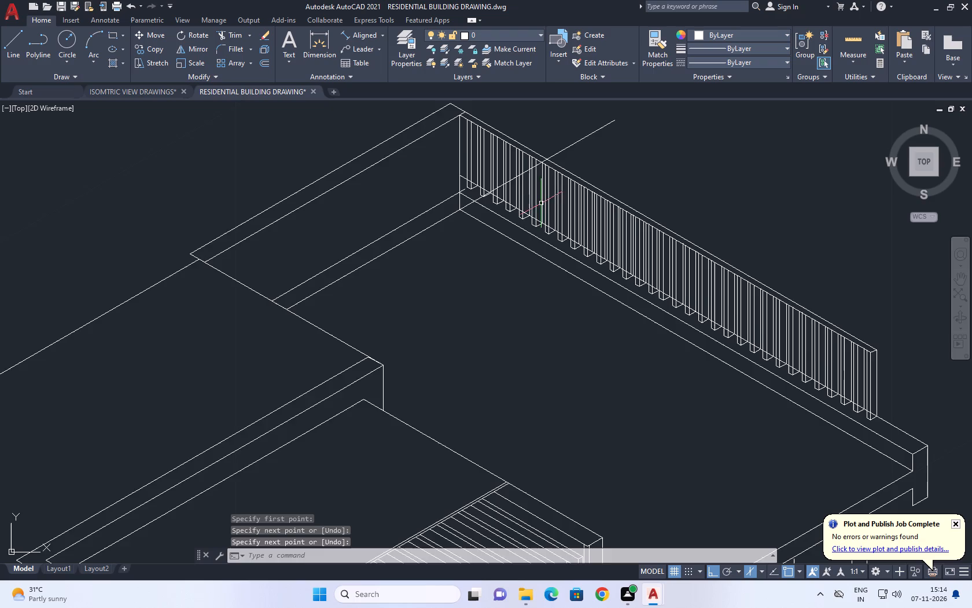
# Trim the upper parts of the rear slats and the railing's outer top line behind the new line.
pyautogui.moveTo(525, 196); pyautogui.dragTo(558, 294, button='middle')
pyautogui.scroll(-1, 558, 293)
pyautogui.press('t')
pyautogui.press('r')
pyautogui.press('space')
pyautogui.click(561, 234)
pyautogui.click(507, 281)
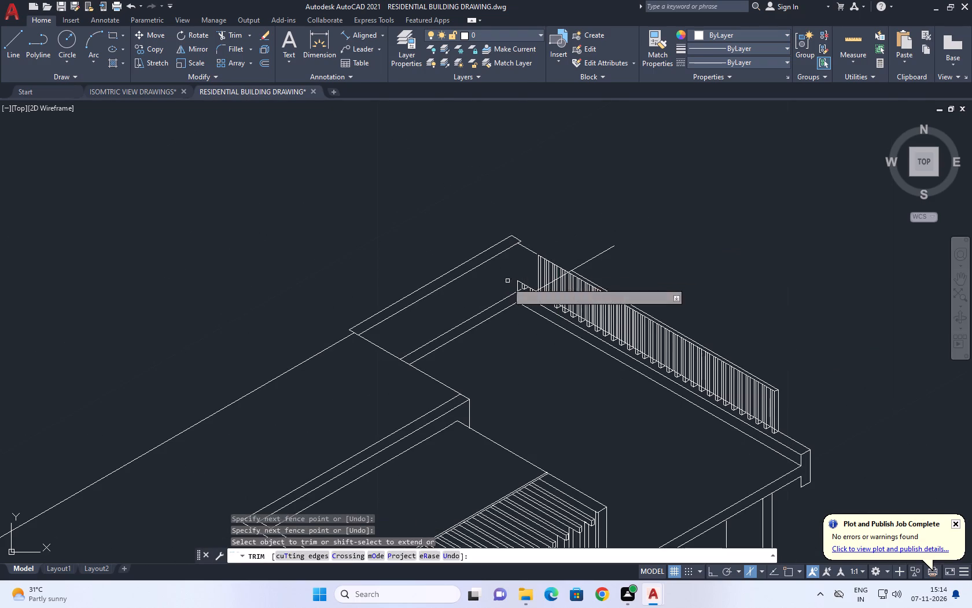
pyautogui.scroll(2, 553, 258)
pyautogui.click(572, 254)
pyautogui.moveTo(494, 323); pyautogui.dragTo(484, 329)
pyautogui.click(605, 267)
pyautogui.click(534, 299)
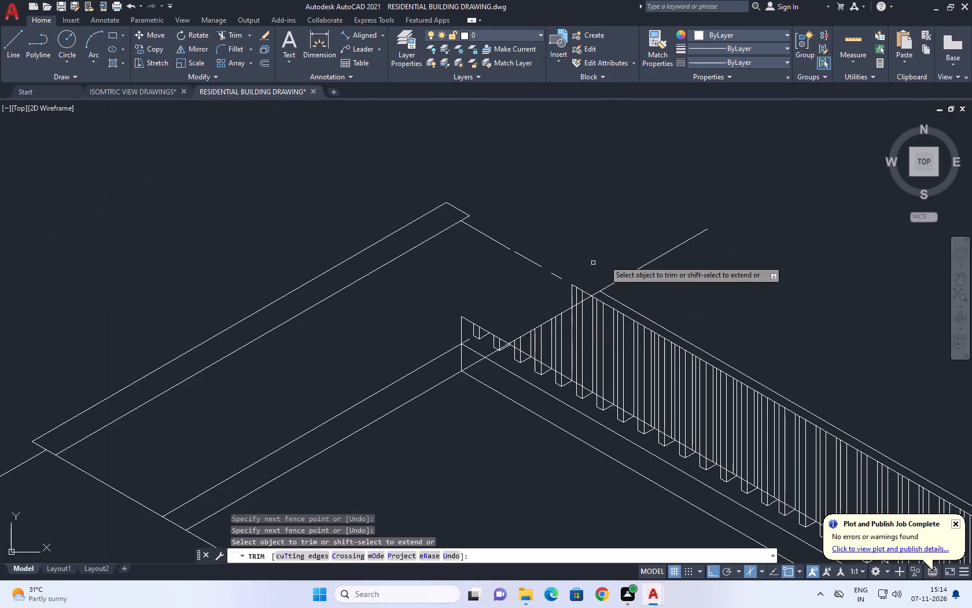
# Trim away the leftover pieces of the railing's inner top line and slat tops behind the new line.
pyautogui.moveTo(631, 251); pyautogui.dragTo(590, 268)
pyautogui.click(502, 271)
pyautogui.click(542, 273)
pyautogui.moveTo(582, 267); pyautogui.dragTo(576, 270)
pyautogui.moveTo(532, 277); pyautogui.dragTo(539, 280)
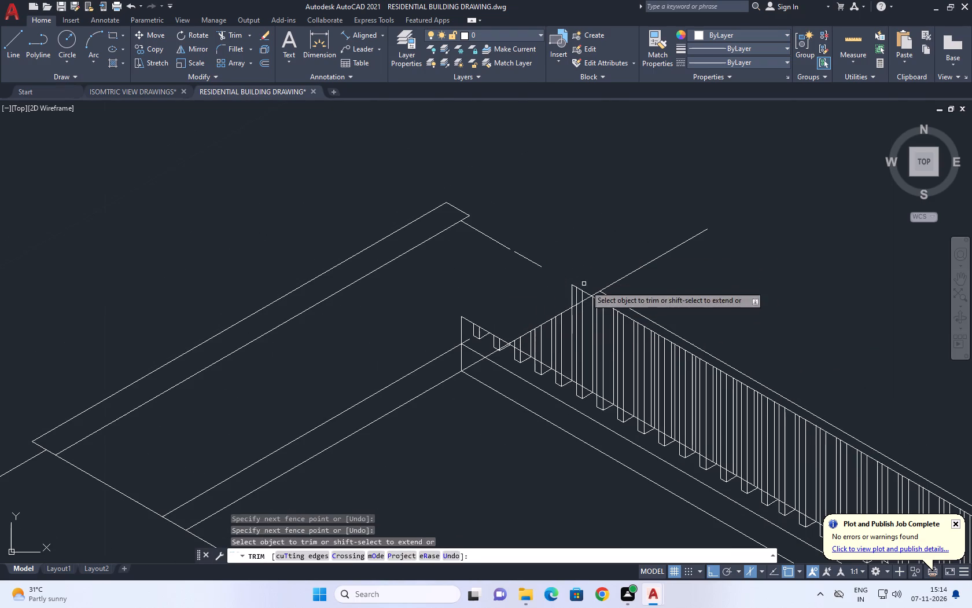
pyautogui.click(605, 283)
pyautogui.click(559, 298)
pyautogui.scroll(2, 587, 292)
pyautogui.click(588, 289)
pyautogui.click(555, 306)
pyautogui.click(558, 271)
pyautogui.click(544, 288)
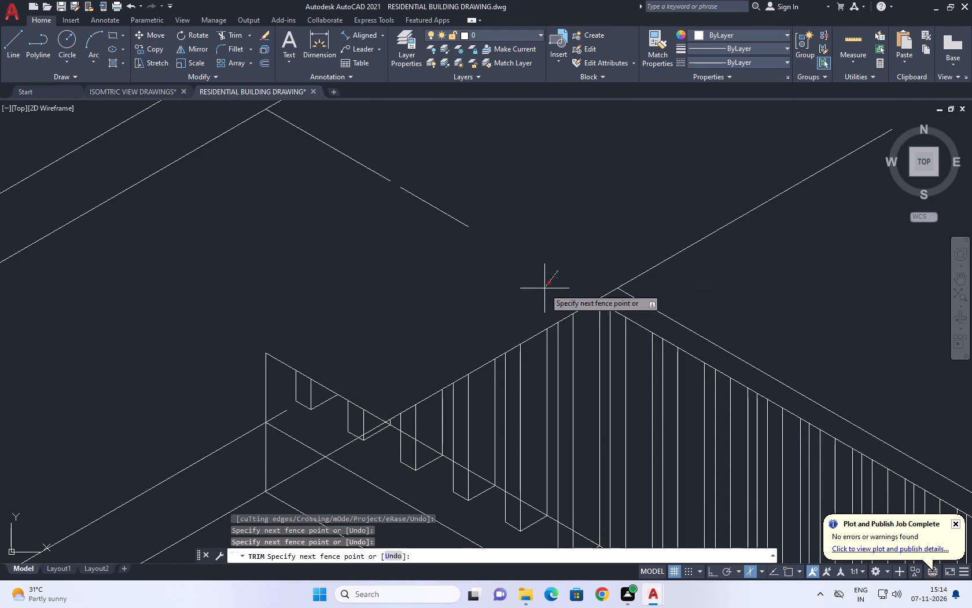
pyautogui.scroll(-2, 564, 250)
pyautogui.click(499, 207)
pyautogui.click(480, 257)
pyautogui.click(515, 229)
pyautogui.moveTo(498, 248); pyautogui.dragTo(498, 254)
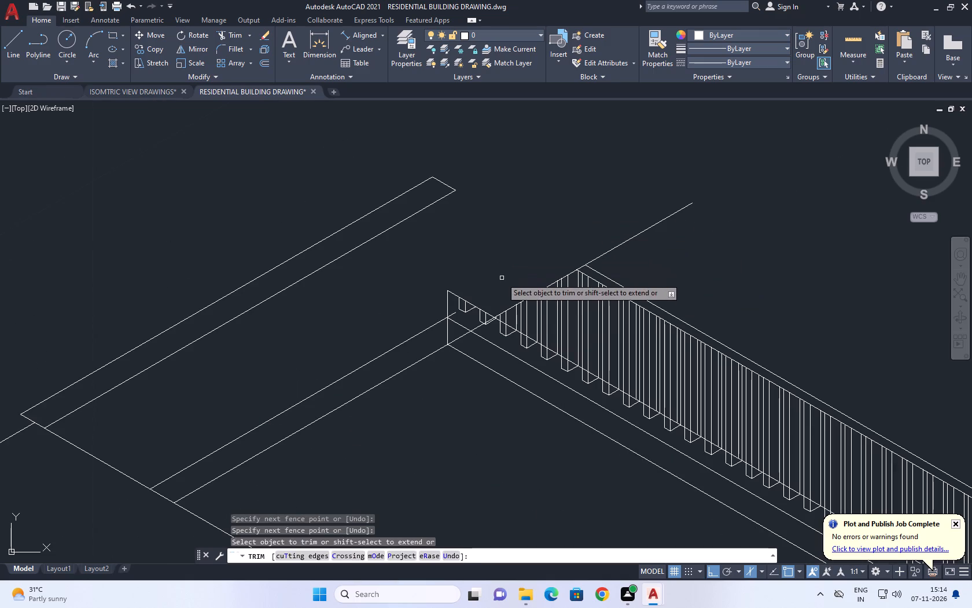
# Trim away the rear vertical line, lower rail pieces and slat-bottom fragments behind the new line at the railing's rear end.
pyautogui.click(502, 278)
pyautogui.click(438, 331)
pyautogui.click(483, 306)
pyautogui.click(476, 321)
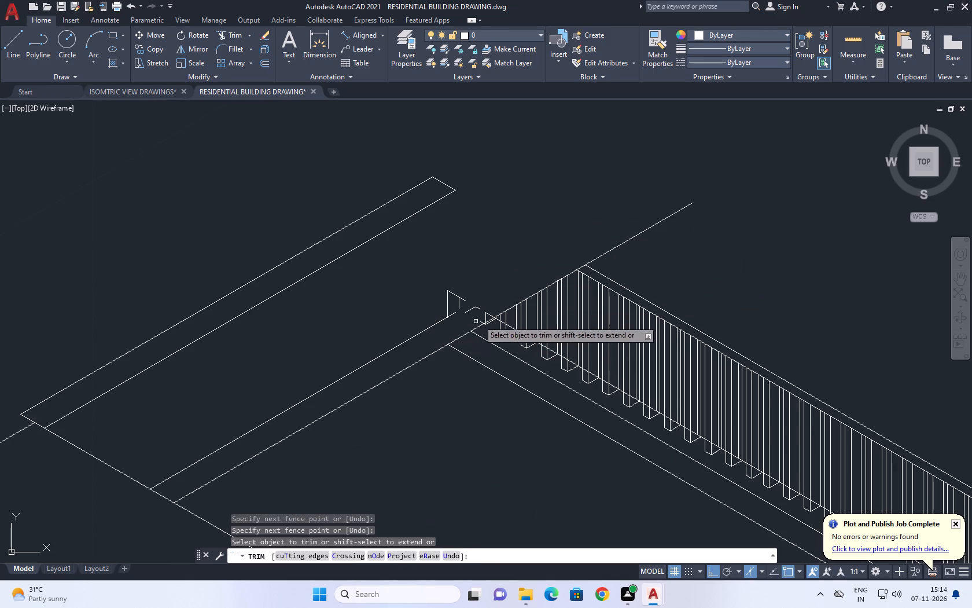
pyautogui.scroll(3, 512, 312)
pyautogui.click(429, 313)
pyautogui.click(382, 345)
pyautogui.click(384, 350)
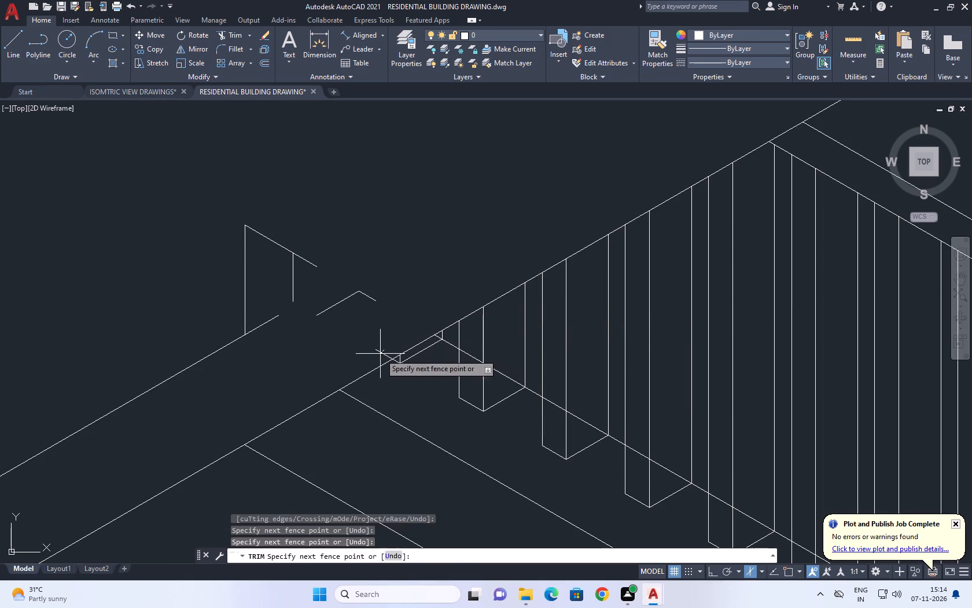
pyautogui.click(377, 357)
pyautogui.moveTo(378, 314); pyautogui.dragTo(375, 306)
pyautogui.click(348, 279)
pyautogui.click(350, 304)
pyautogui.click(319, 272)
pyautogui.moveTo(331, 277); pyautogui.dragTo(307, 269)
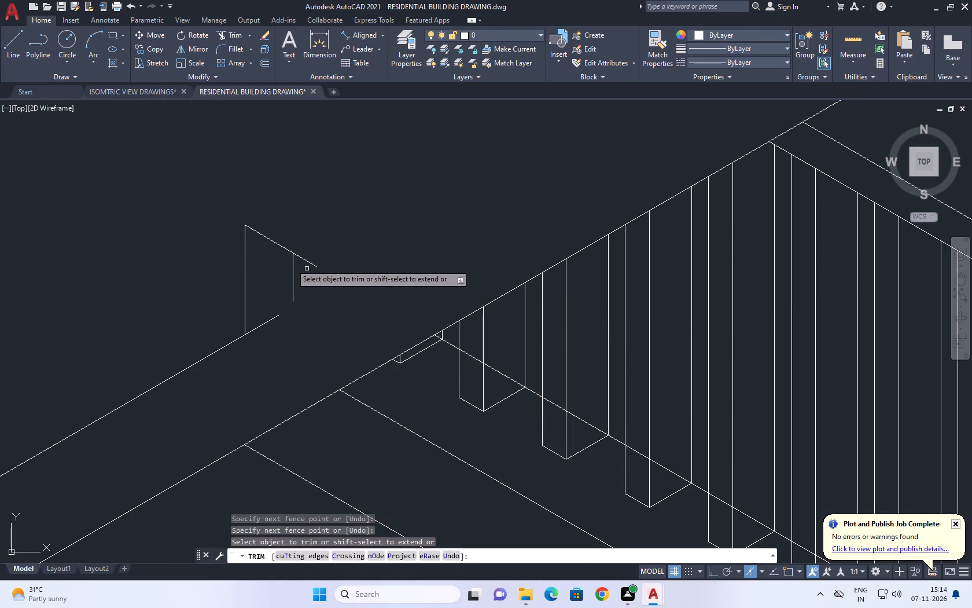
pyautogui.click(268, 258)
pyautogui.click(311, 257)
pyautogui.moveTo(290, 250); pyautogui.dragTo(285, 250)
pyautogui.moveTo(229, 264); pyautogui.dragTo(240, 266)
pyautogui.scroll(-3, 349, 259)
pyautogui.moveTo(277, 220); pyautogui.dragTo(484, 306, button='middle')
pyautogui.scroll(-2, 513, 305)
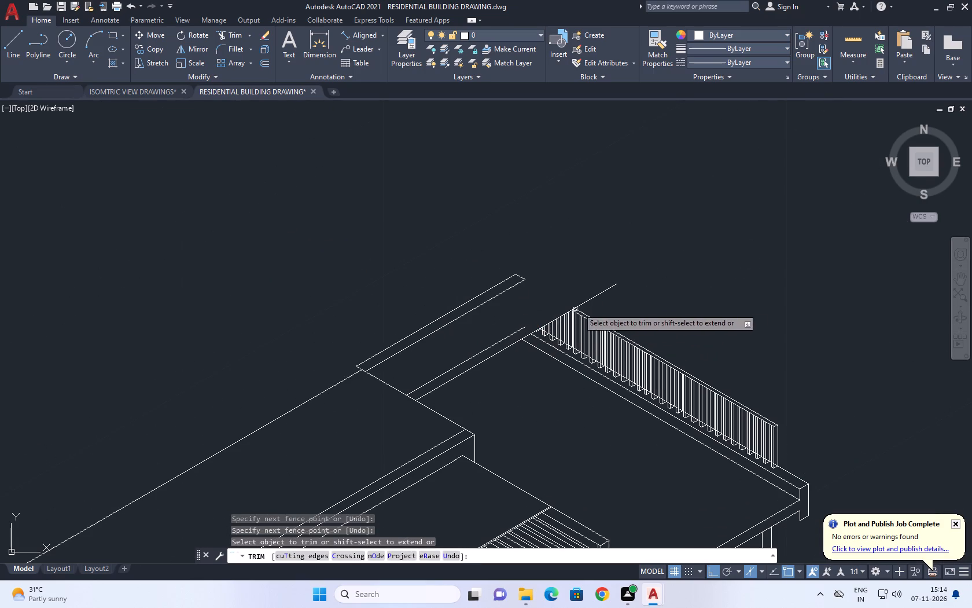
# Trim the new line's overhanging end beyond the railing's outer top line.
pyautogui.moveTo(624, 298); pyautogui.dragTo(622, 293)
pyautogui.click(606, 280)
pyautogui.moveTo(703, 307); pyautogui.dragTo(663, 289, button='middle')
pyautogui.press('space')
# Stretch the rear end of the copied parapet line along its direction past the railing's trimmed top corner.
pyautogui.scroll(1, 465, 320)
pyautogui.click(465, 320)
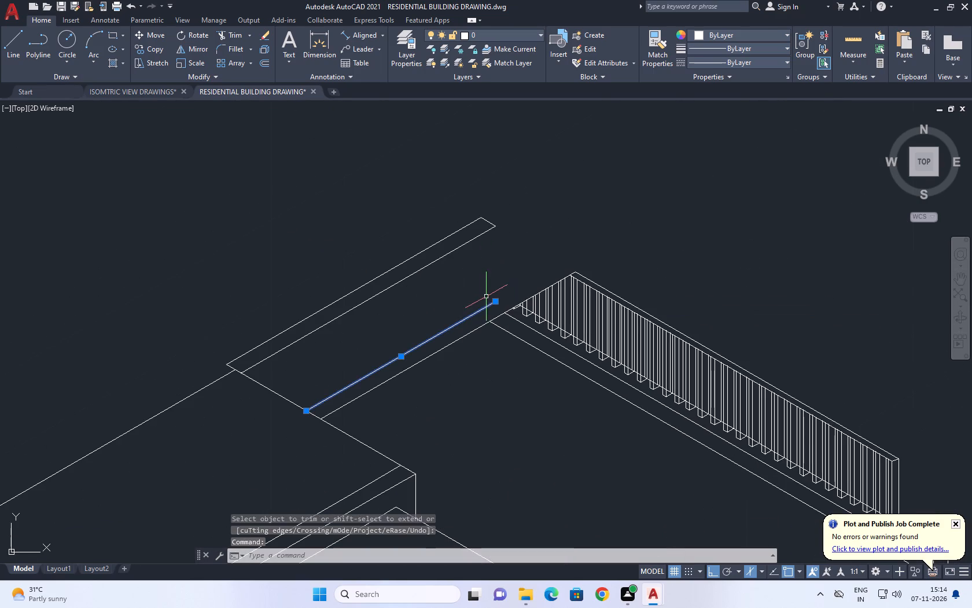
pyautogui.click(496, 302)
pyautogui.click(581, 252)
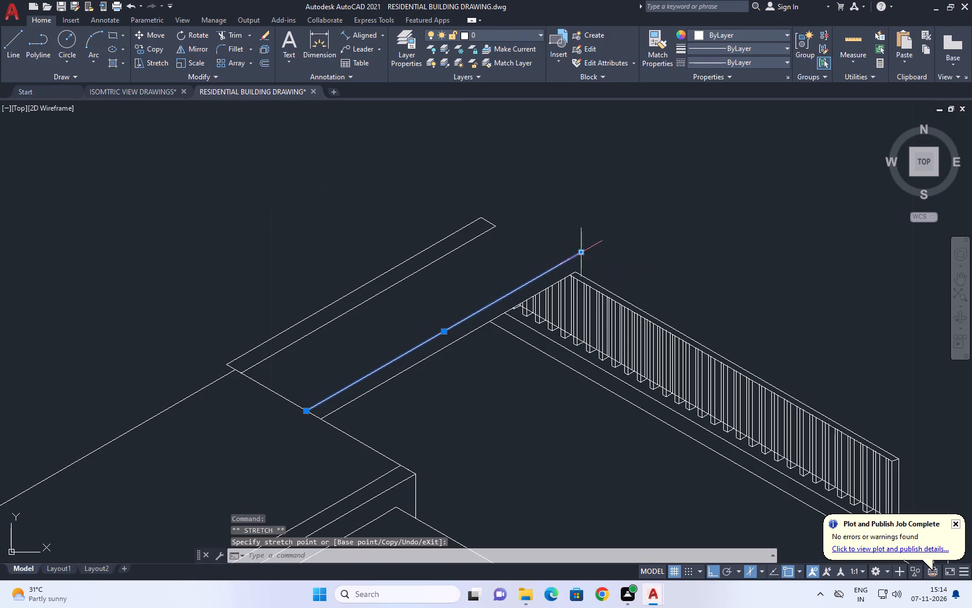
pyautogui.press('space')
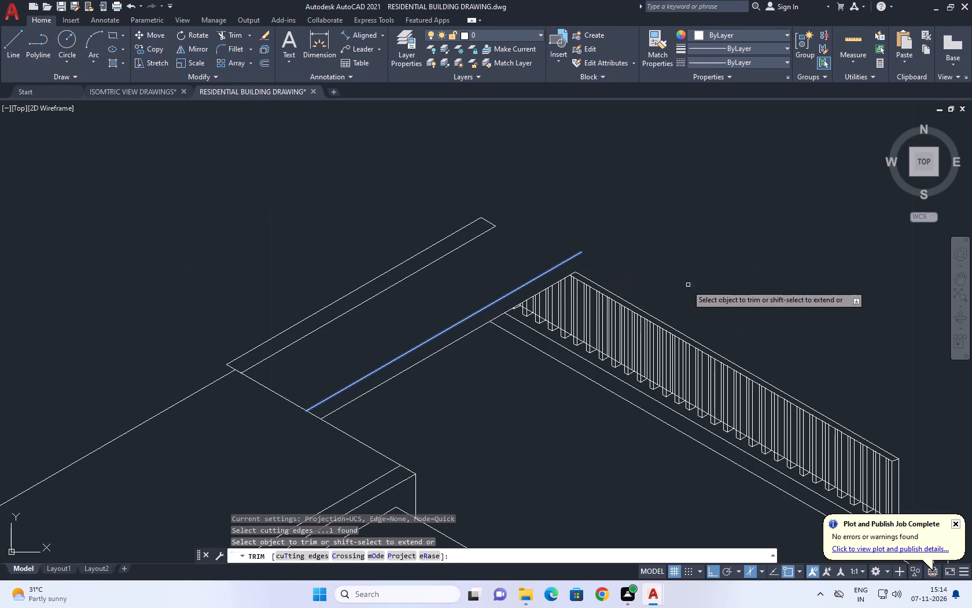
pyautogui.press('Escape')
pyautogui.press('Escape')
pyautogui.press('Escape')
pyautogui.press('Escape')
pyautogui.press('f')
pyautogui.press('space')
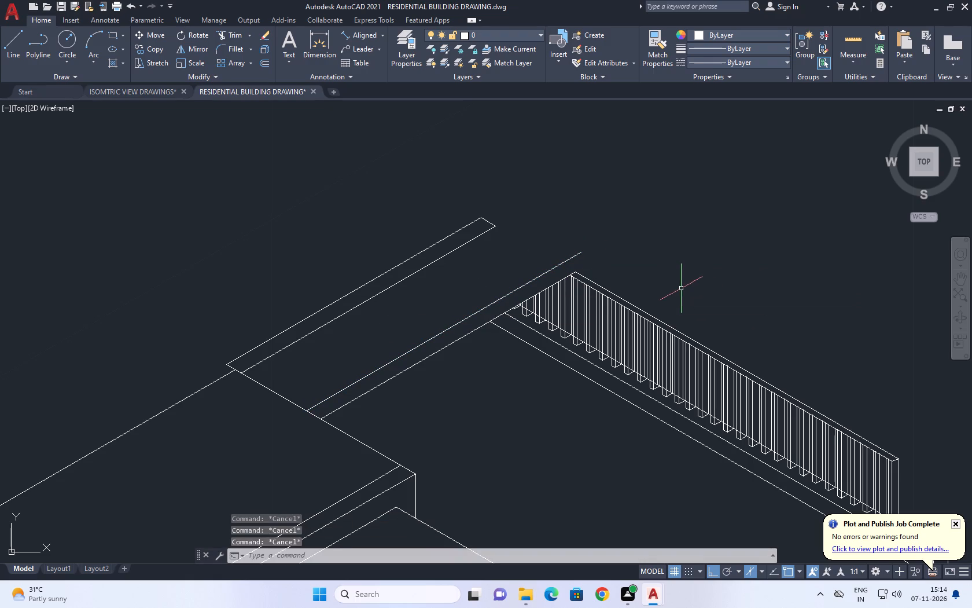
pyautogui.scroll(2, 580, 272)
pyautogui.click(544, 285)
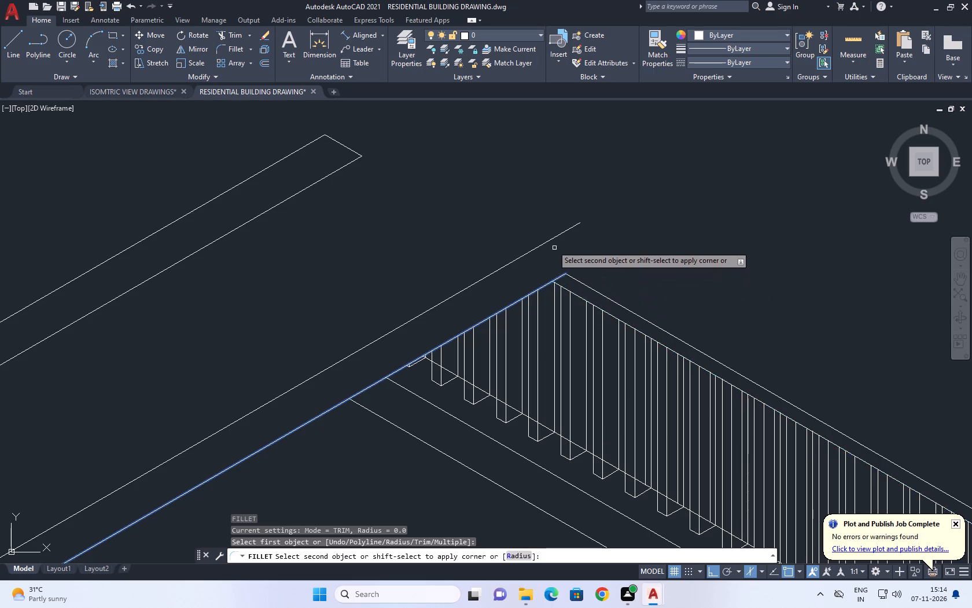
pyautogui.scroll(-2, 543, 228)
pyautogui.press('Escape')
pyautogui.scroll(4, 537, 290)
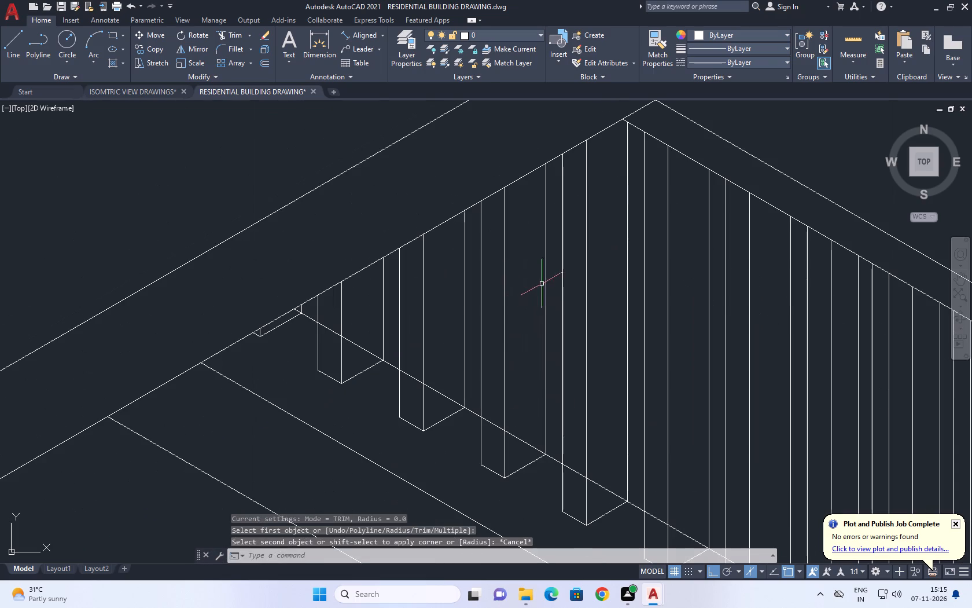
# Erase the vertical lines of the two leftover slats behind the railing's shortened rear end.
pyautogui.click(593, 250)
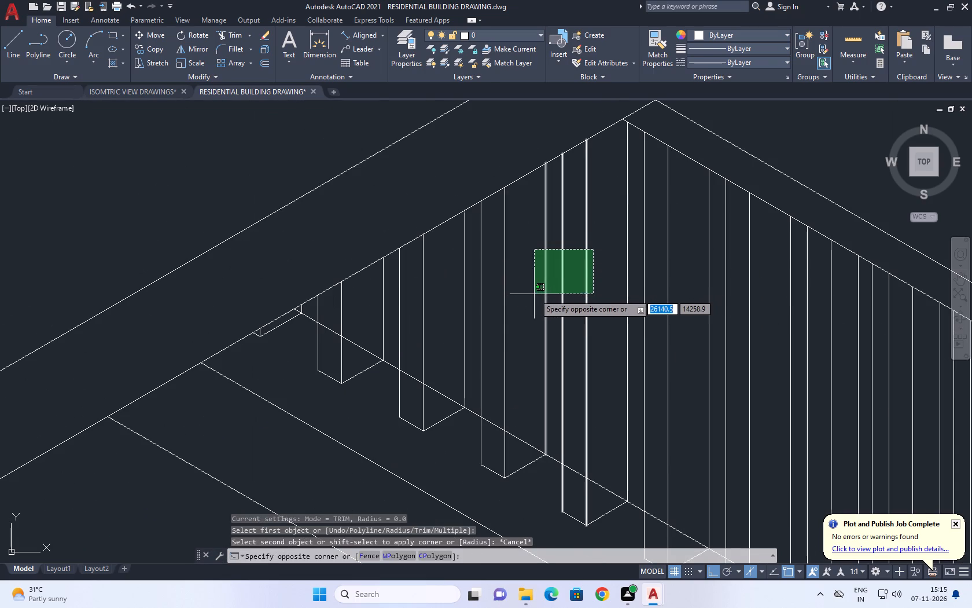
pyautogui.click(459, 308)
pyautogui.press('Delete')
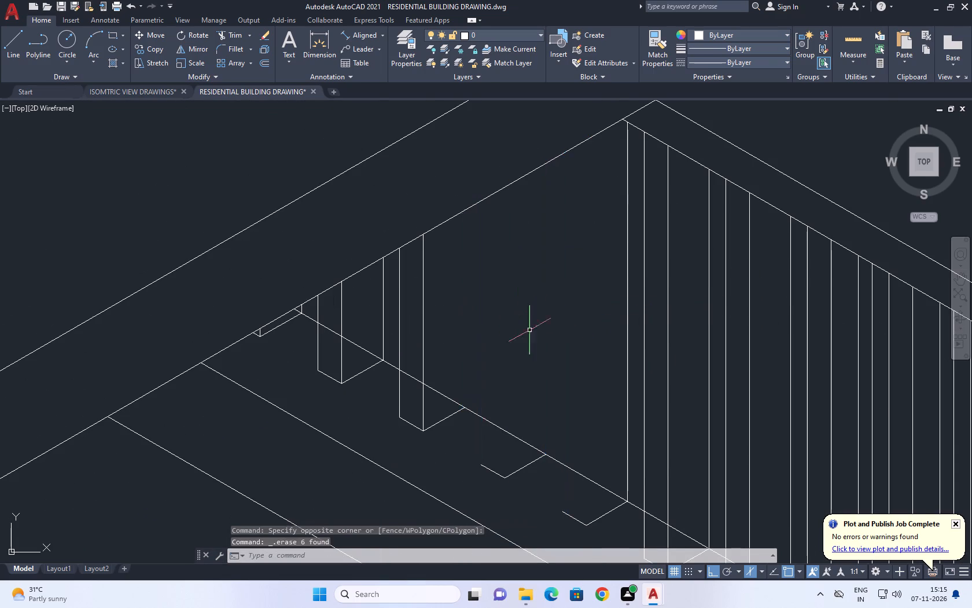
# Erase the sloped bottom-edge fragments of those two removed slats along the base line.
pyautogui.moveTo(539, 354); pyautogui.dragTo(542, 241, button='middle')
pyautogui.click(499, 269)
pyautogui.click(625, 448)
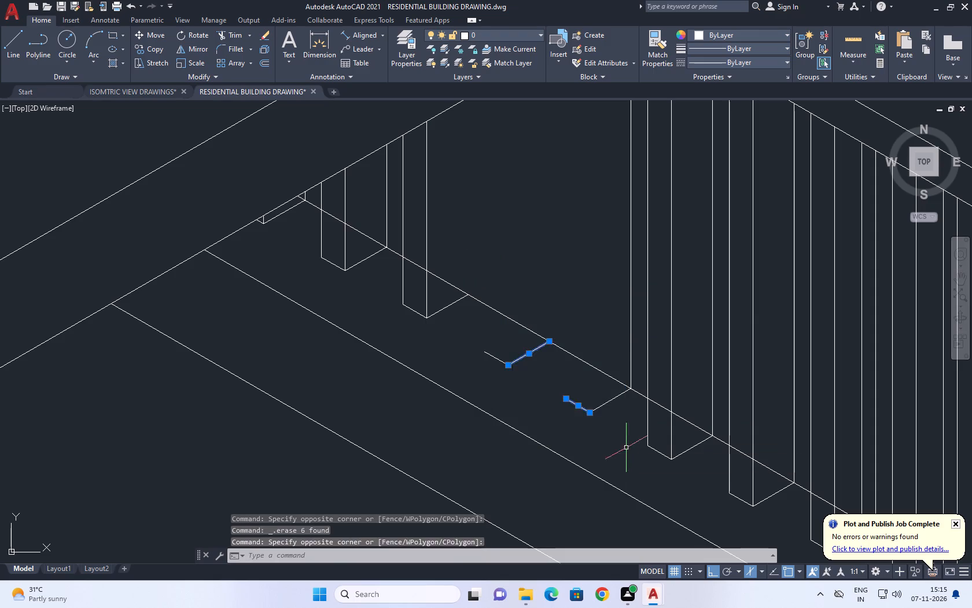
pyautogui.press('Delete')
pyautogui.click(607, 419)
pyautogui.click(594, 404)
pyautogui.press('Delete')
pyautogui.click(535, 390)
pyautogui.click(496, 365)
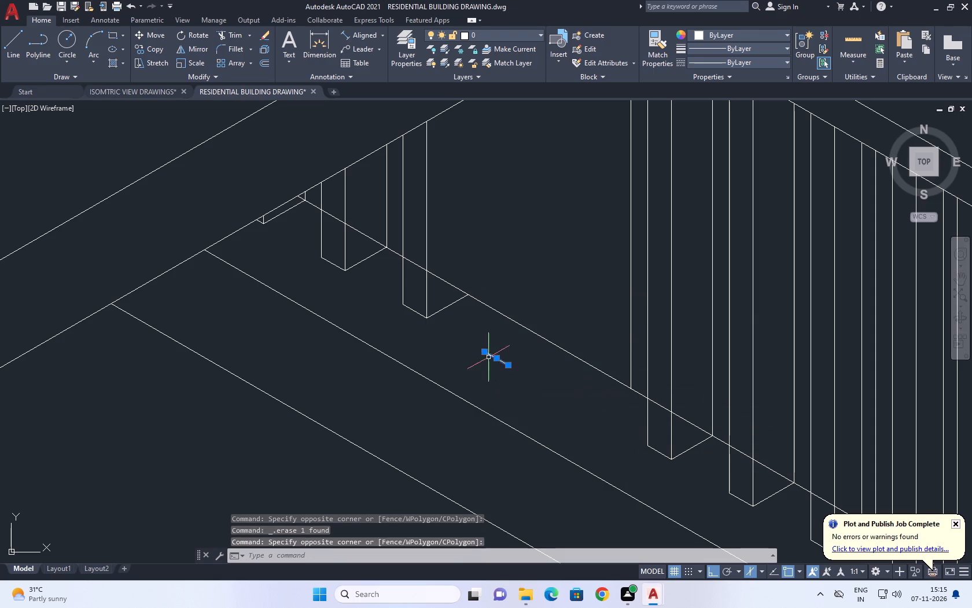
pyautogui.press('Delete')
# Erase the vertical and bottom lines of the next leftover slat toward the parapet.
pyautogui.moveTo(439, 299); pyautogui.dragTo(432, 298)
pyautogui.click(406, 299)
pyautogui.press('Delete')
pyautogui.click(439, 317)
pyautogui.click(407, 307)
pyautogui.press('Delete')
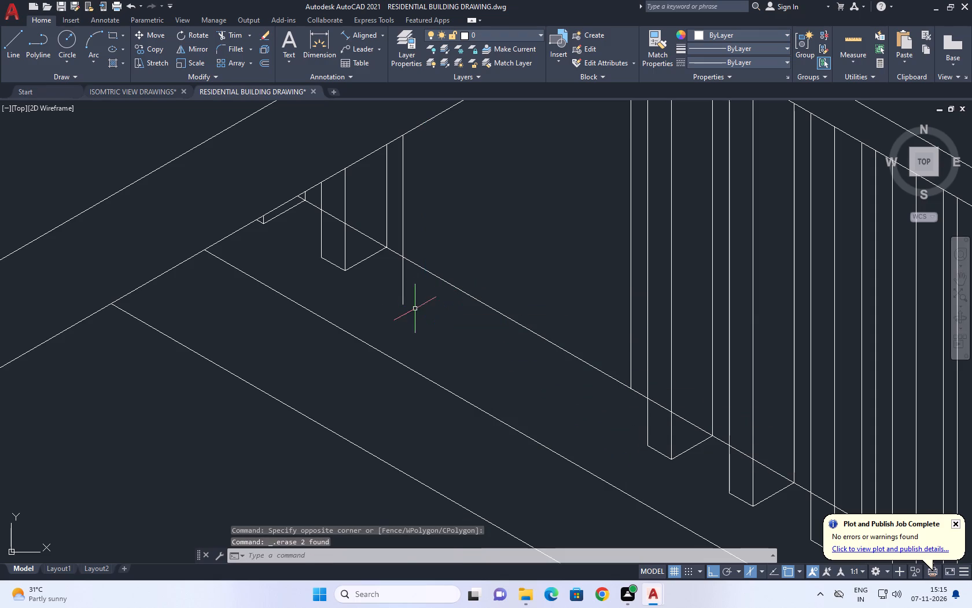
pyautogui.moveTo(408, 297); pyautogui.dragTo(387, 292)
pyautogui.click(380, 292)
pyautogui.press('Delete')
# Erase the vertical and bottom lines of the last full leftover slat beside the parapet line.
pyautogui.moveTo(369, 270); pyautogui.dragTo(349, 262)
pyautogui.click(327, 255)
pyautogui.press('Delete')
pyautogui.moveTo(330, 256); pyautogui.dragTo(330, 255)
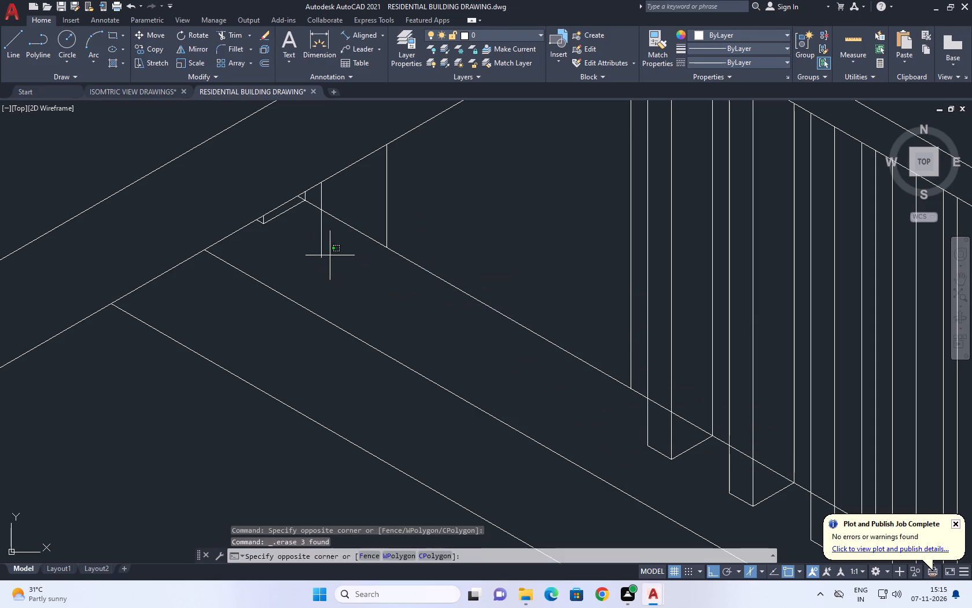
pyautogui.moveTo(330, 255); pyautogui.dragTo(325, 255)
pyautogui.click(310, 253)
pyautogui.press('Delete')
pyautogui.click(391, 208)
pyautogui.click(373, 200)
pyautogui.press('Delete')
# Erase the small slat fragments at the junction of the railing's base line and the parapet line.
pyautogui.moveTo(240, 164); pyautogui.dragTo(245, 170)
pyautogui.click(362, 255)
pyautogui.press('Delete')
# Erase the single vertical line behind the first complete slat at the railing's rear end.
pyautogui.scroll(-3, 338, 250)
pyautogui.moveTo(491, 218); pyautogui.dragTo(520, 258, button='middle')
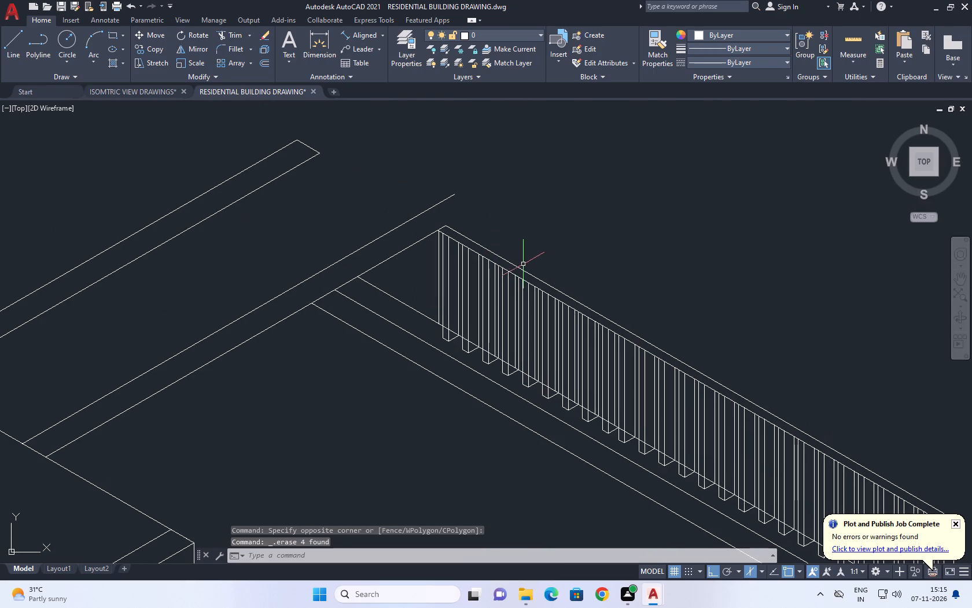
pyautogui.scroll(2, 434, 315)
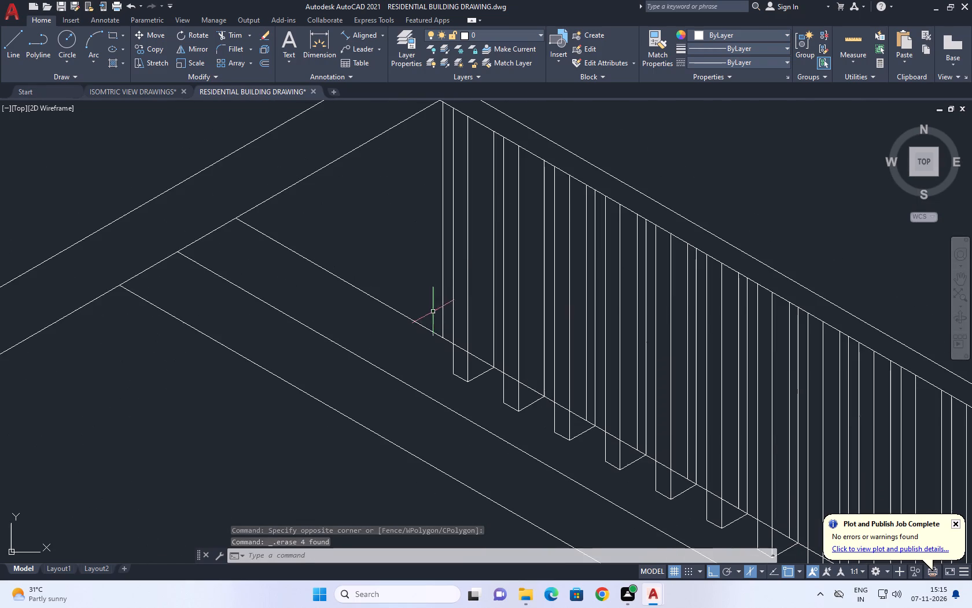
pyautogui.click(445, 312)
pyautogui.click(423, 294)
pyautogui.rightClick(438, 296)
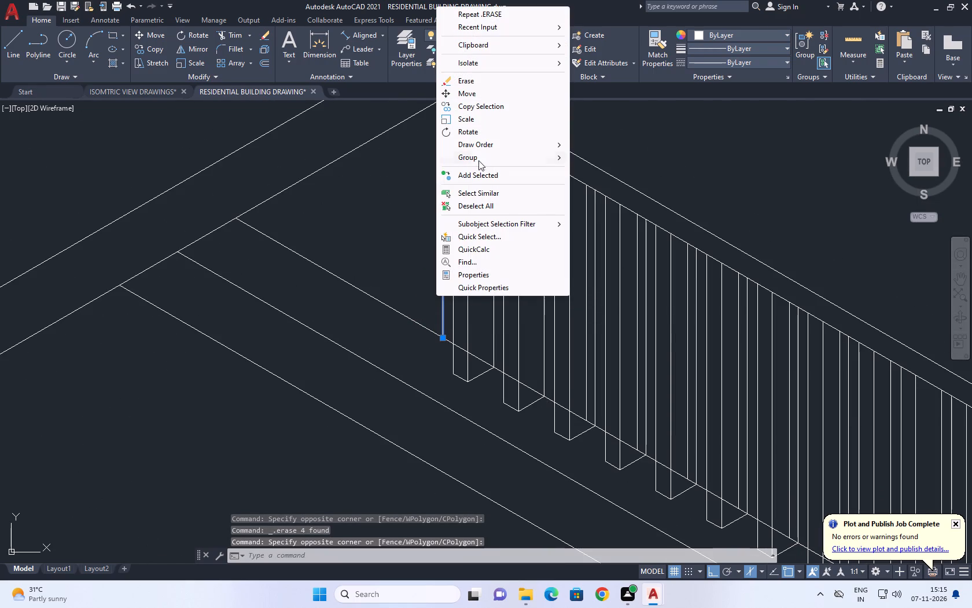
pyautogui.click(477, 81)
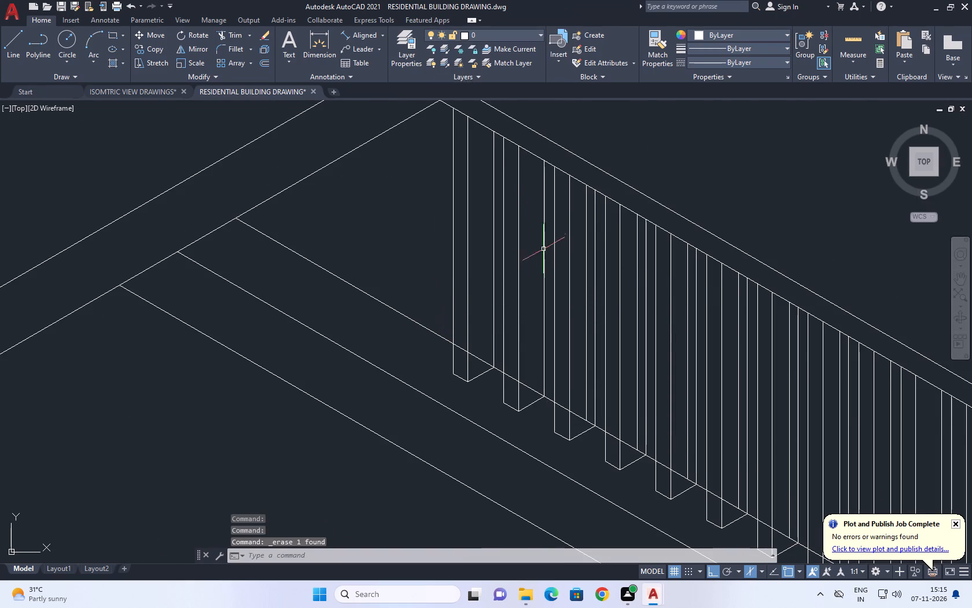
# Draw a vertical line from the railing's rear outer top corner down past the slat bottoms.
pyautogui.scroll(-1, 543, 253)
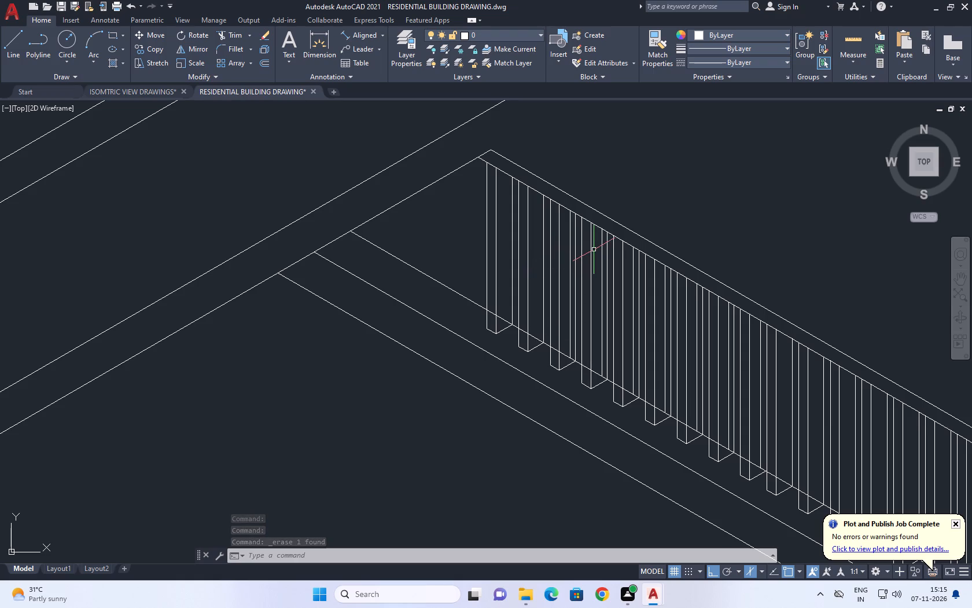
pyautogui.click(14, 58)
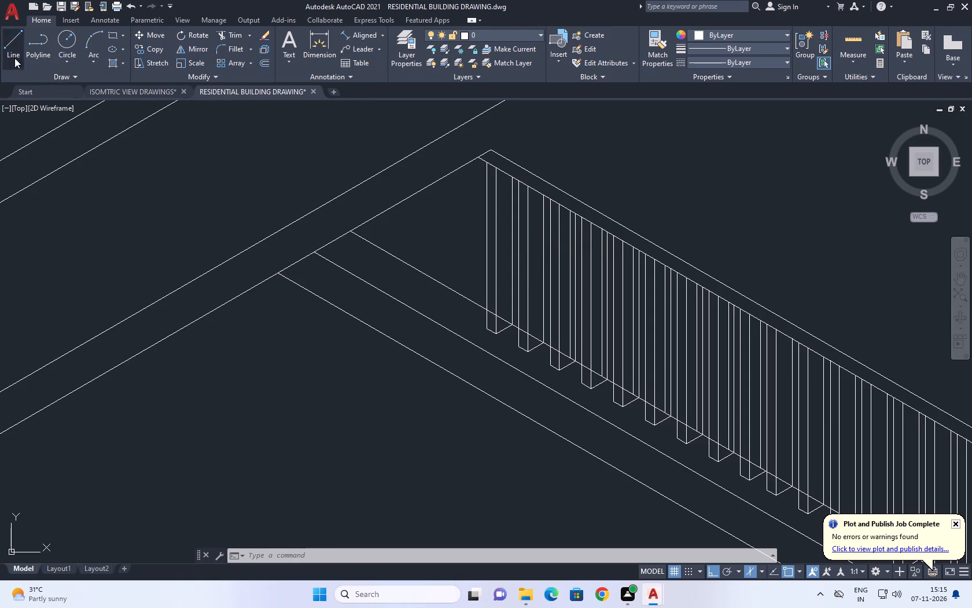
pyautogui.scroll(2, 466, 176)
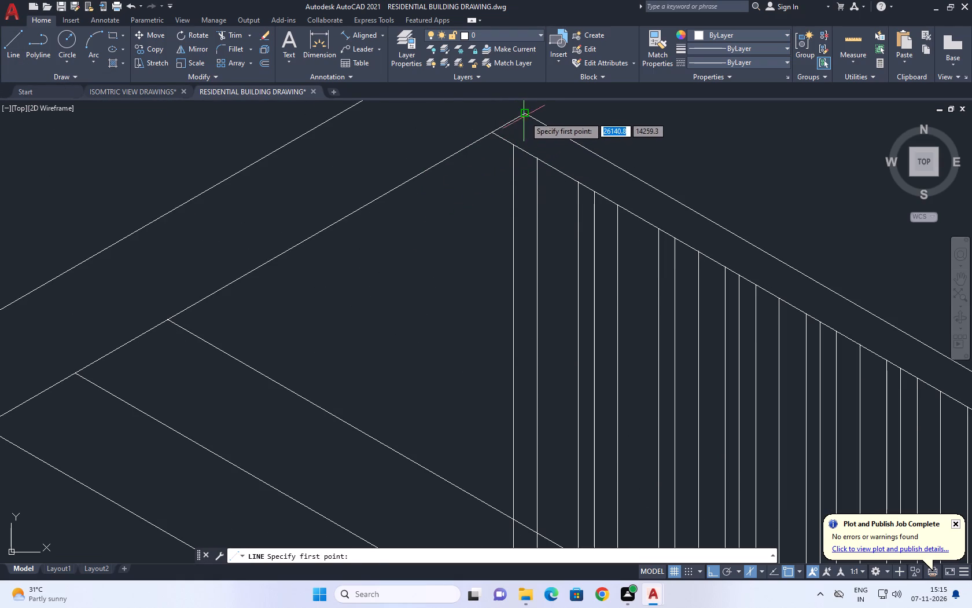
pyautogui.click(527, 114)
pyautogui.scroll(-3, 526, 217)
pyautogui.scroll(3, 526, 357)
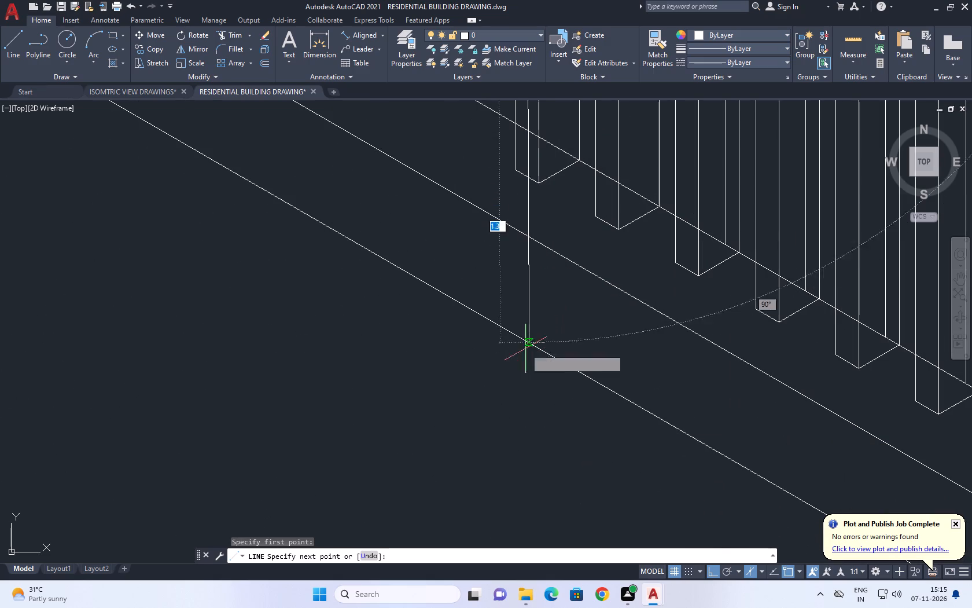
pyautogui.click(512, 278)
pyautogui.rightClick(550, 268)
pyautogui.click(589, 297)
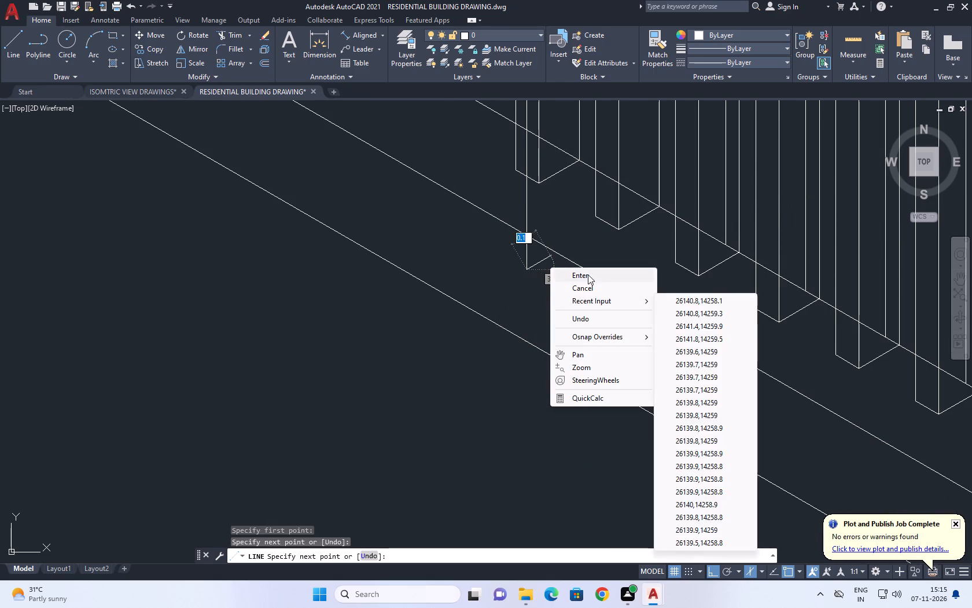
pyautogui.click(586, 281)
# Move the railing's rearmost slat so its rear edge aligns with the new vertical line at the inner top line.
pyautogui.scroll(-4, 586, 287)
pyautogui.moveTo(580, 254); pyautogui.dragTo(593, 334, button='middle')
pyautogui.scroll(3, 587, 310)
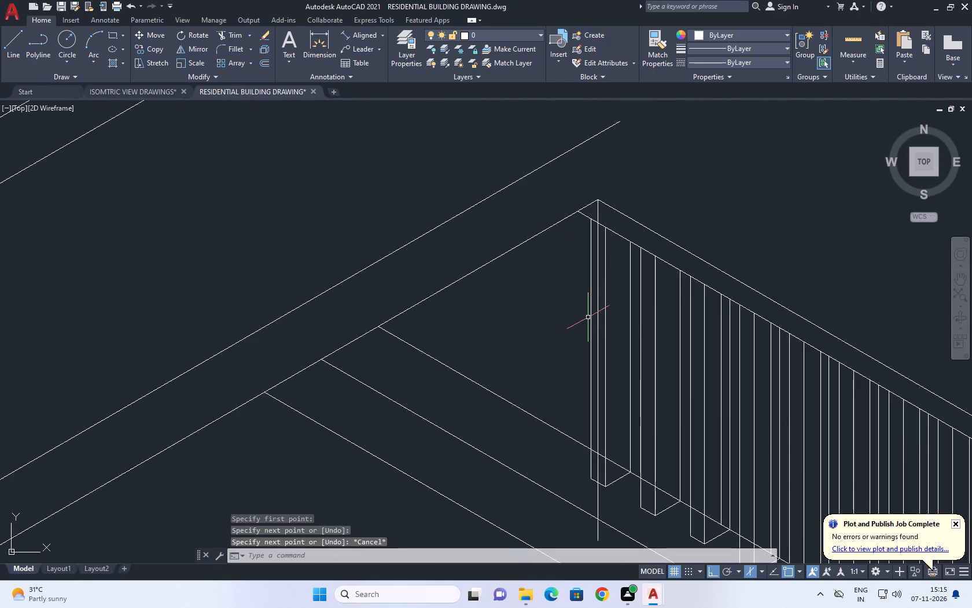
pyautogui.click(590, 316)
pyautogui.click(606, 348)
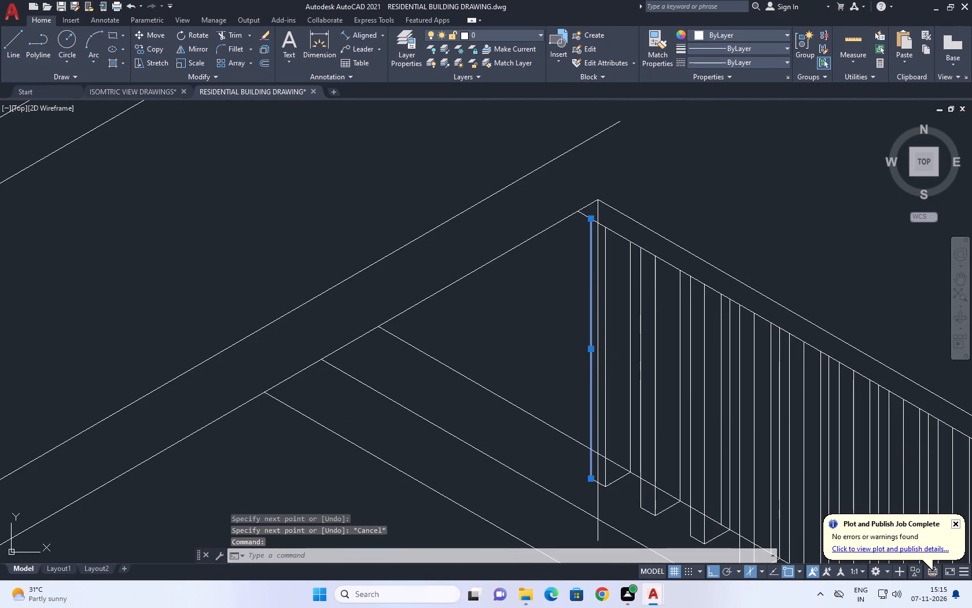
pyautogui.moveTo(609, 430); pyautogui.dragTo(567, 324, button='middle')
pyautogui.click(519, 331)
pyautogui.click(589, 403)
pyautogui.scroll(2, 564, 374)
pyautogui.click(623, 317)
pyautogui.moveTo(548, 297); pyautogui.dragTo(600, 404, button='middle')
pyautogui.scroll(-3, 601, 405)
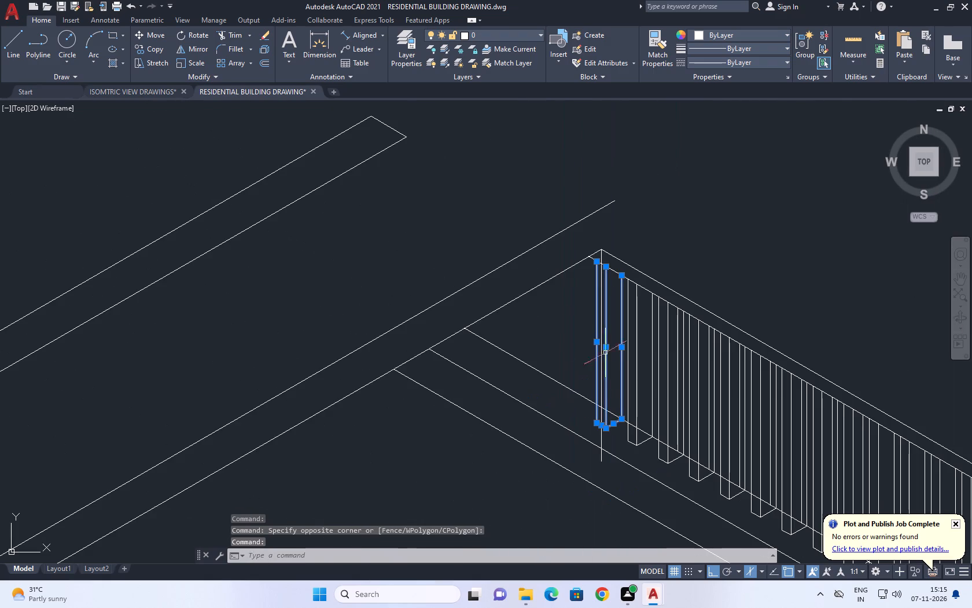
pyautogui.click(153, 36)
pyautogui.scroll(3, 599, 275)
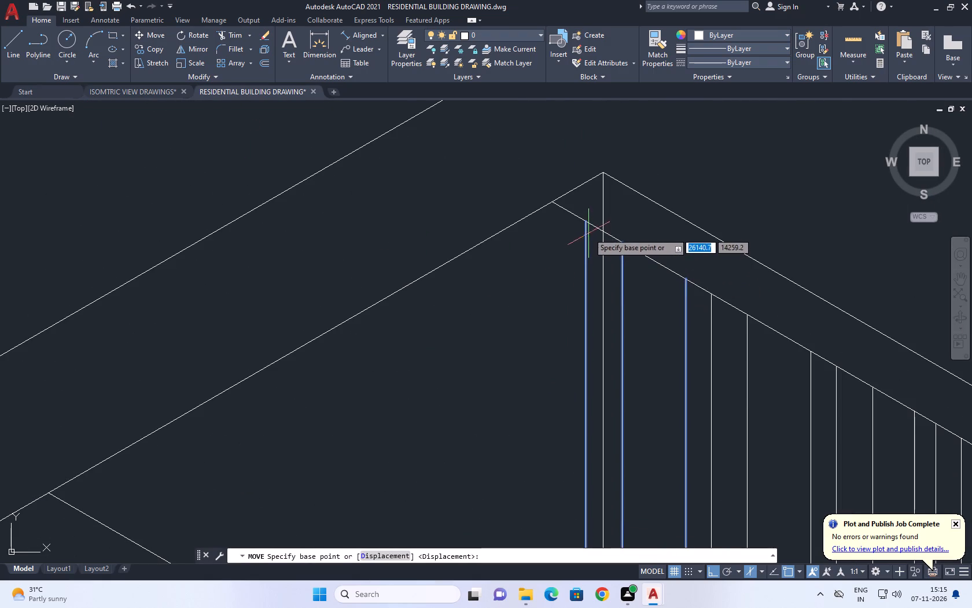
pyautogui.click(588, 224)
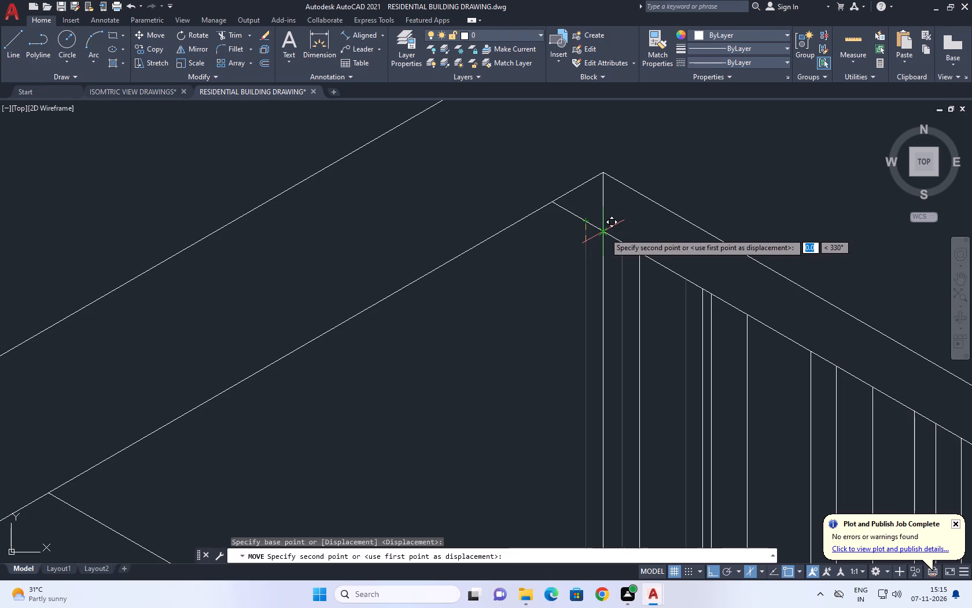
pyautogui.click(604, 233)
# Trim the railing's inner top line where it overhangs behind the new vertical line.
pyautogui.scroll(-2, 661, 246)
pyautogui.moveTo(645, 427); pyautogui.dragTo(654, 324, button='middle')
pyautogui.moveTo(654, 324); pyautogui.dragTo(616, 342, button='middle')
pyautogui.scroll(1, 637, 351)
pyautogui.click(240, 29)
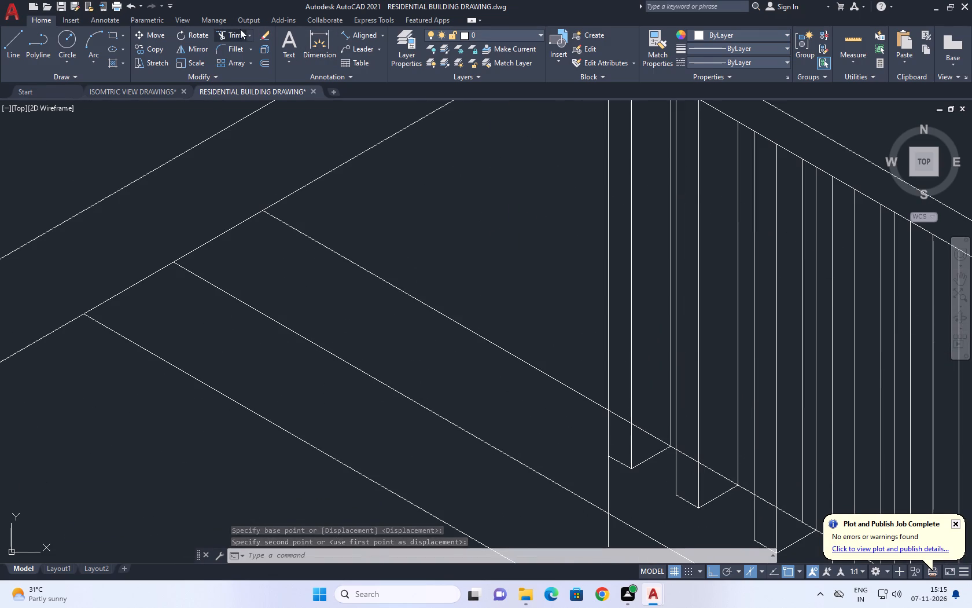
pyautogui.moveTo(761, 255); pyautogui.dragTo(705, 430, button='middle')
pyautogui.moveTo(541, 212); pyautogui.dragTo(531, 219)
pyautogui.moveTo(519, 231); pyautogui.dragTo(519, 239)
pyautogui.rightClick(514, 250)
pyautogui.click(531, 269)
# Erase the vertical guide line running below the railing's rear slat.
pyautogui.scroll(-3, 535, 269)
pyautogui.moveTo(572, 386); pyautogui.dragTo(571, 375, button='middle')
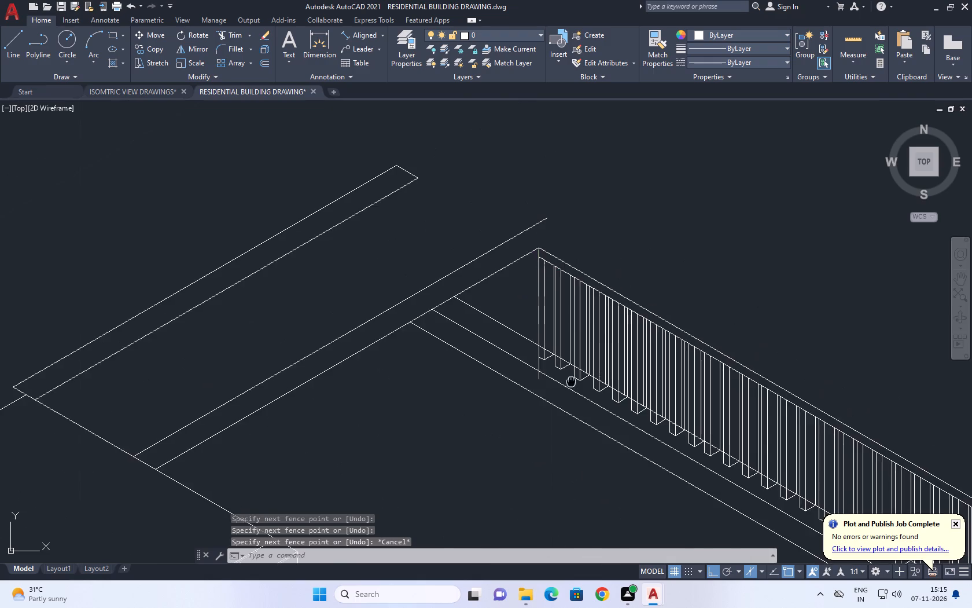
pyautogui.moveTo(571, 375); pyautogui.dragTo(565, 330, button='middle')
pyautogui.scroll(3, 555, 317)
pyautogui.moveTo(480, 304); pyautogui.dragTo(473, 298)
pyautogui.click(459, 285)
pyautogui.rightClick(420, 287)
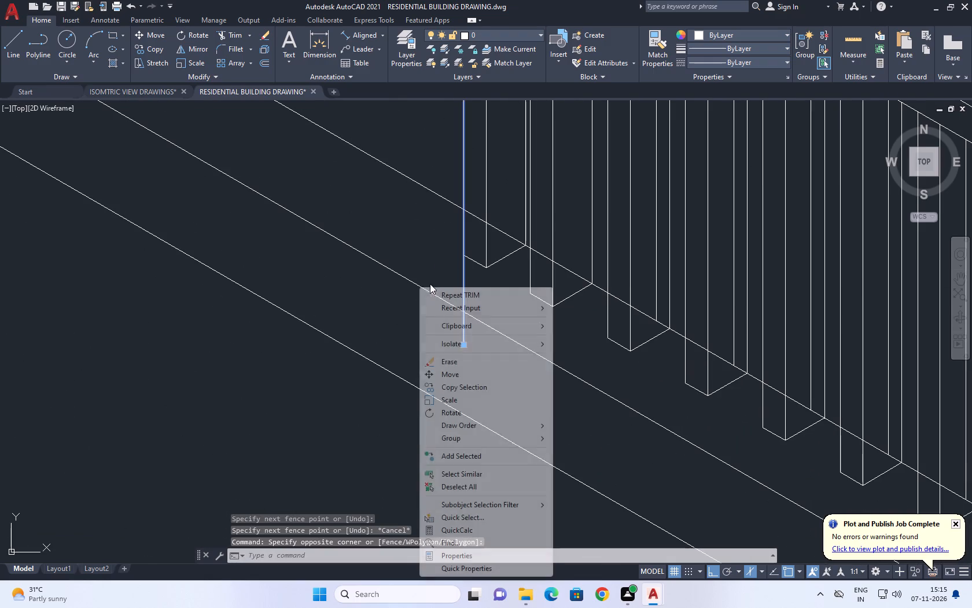
pyautogui.click(459, 361)
# Extend the rearmost slat's rear edge up to the railing's outer top corner.
pyautogui.scroll(-2, 491, 379)
pyautogui.moveTo(512, 262); pyautogui.dragTo(534, 315, button='middle')
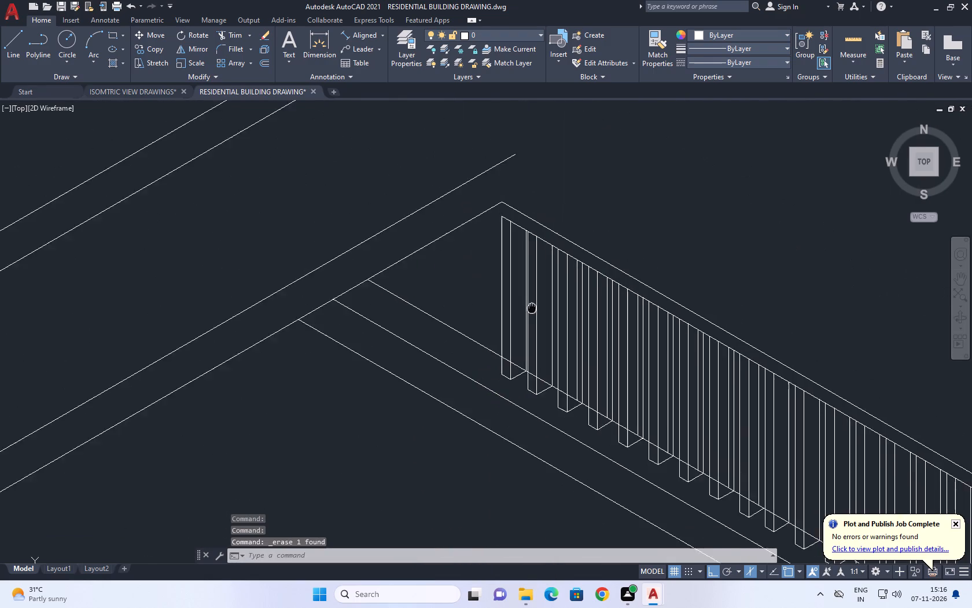
pyautogui.moveTo(534, 315); pyautogui.dragTo(539, 328, button='middle')
pyautogui.moveTo(511, 221); pyautogui.dragTo(531, 243, button='middle')
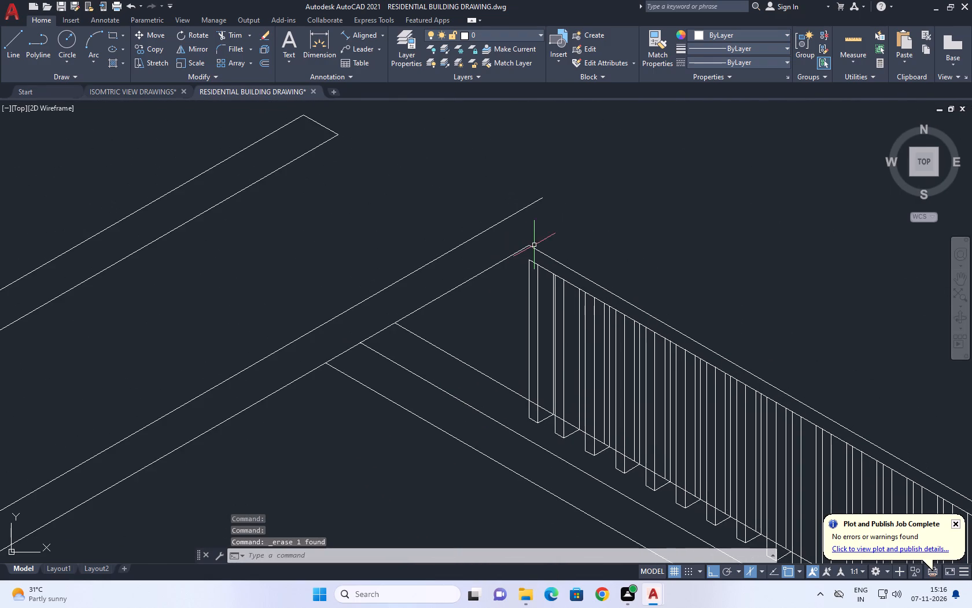
pyautogui.press('e')
pyautogui.press('x')
pyautogui.press('space')
pyautogui.scroll(1, 537, 289)
pyautogui.doubleClick(524, 257)
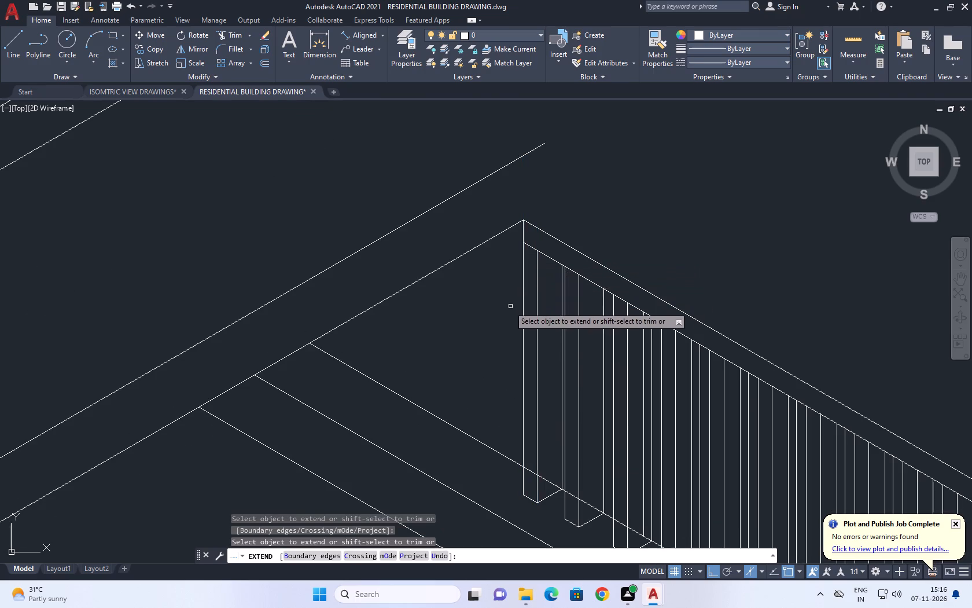
pyautogui.press('space')
# Extend the same rear vertical edge further up to the copied parapet line.
pyautogui.scroll(-2, 515, 290)
pyautogui.moveTo(552, 291); pyautogui.dragTo(556, 299, button='middle')
pyautogui.scroll(-1, 576, 302)
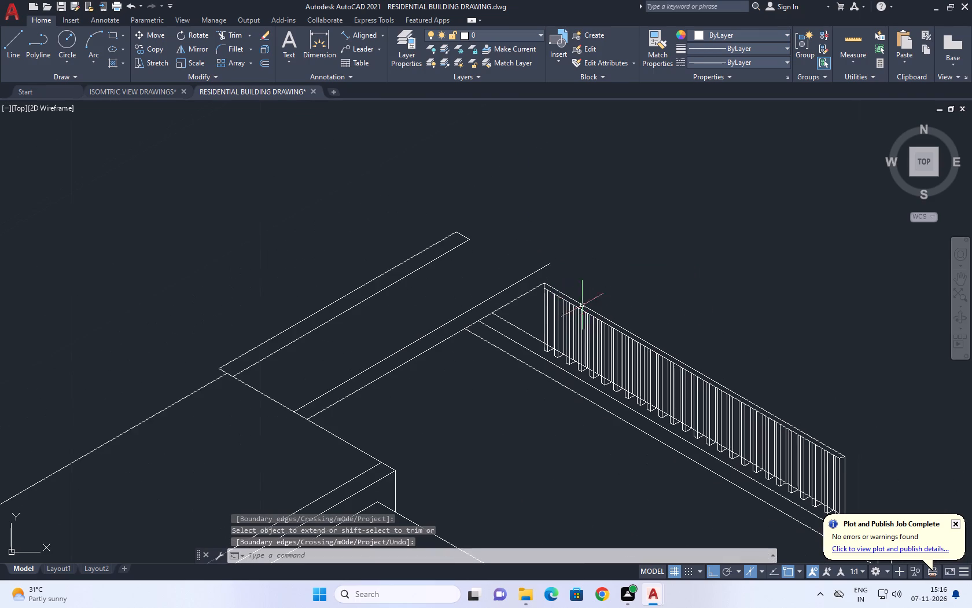
pyautogui.moveTo(539, 313); pyautogui.dragTo(564, 339, button='middle')
pyautogui.scroll(2, 565, 328)
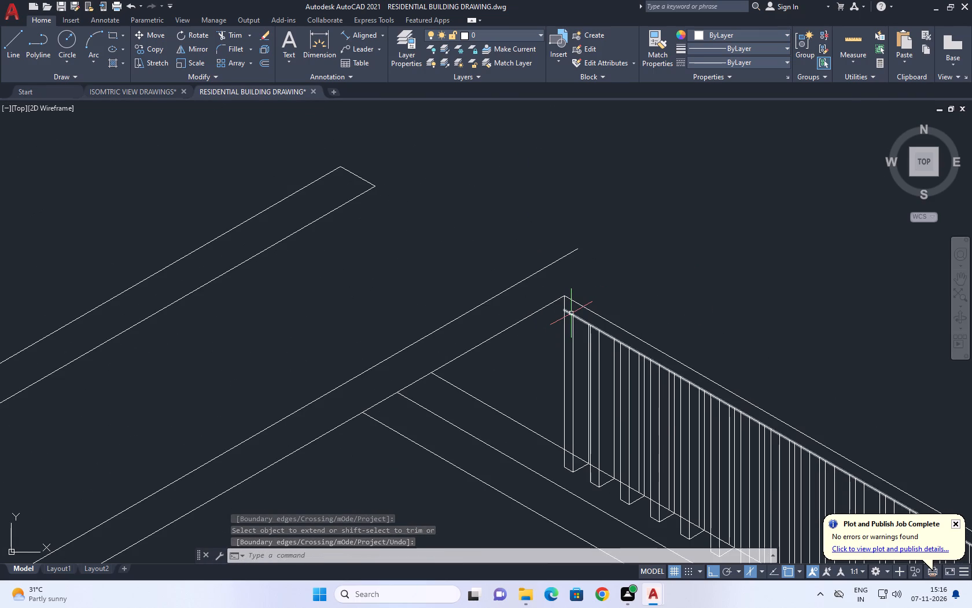
pyautogui.write('EX')
pyautogui.press('space')
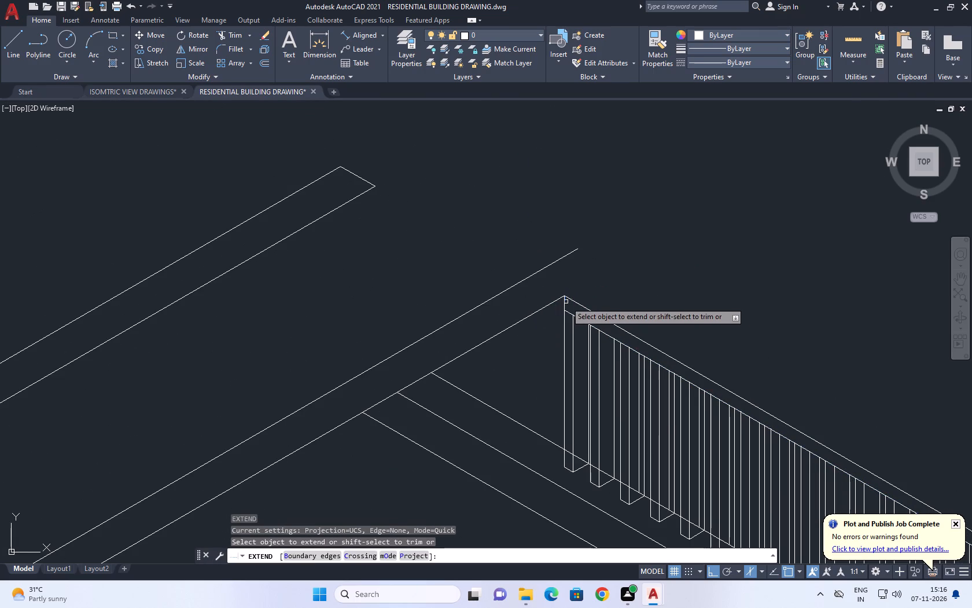
pyautogui.click(566, 302)
pyautogui.press('space')
# Trim the copied parapet line's overhanging end beyond the extended vertical edge.
pyautogui.moveTo(576, 259); pyautogui.dragTo(585, 277, button='middle')
pyautogui.scroll(1, 583, 276)
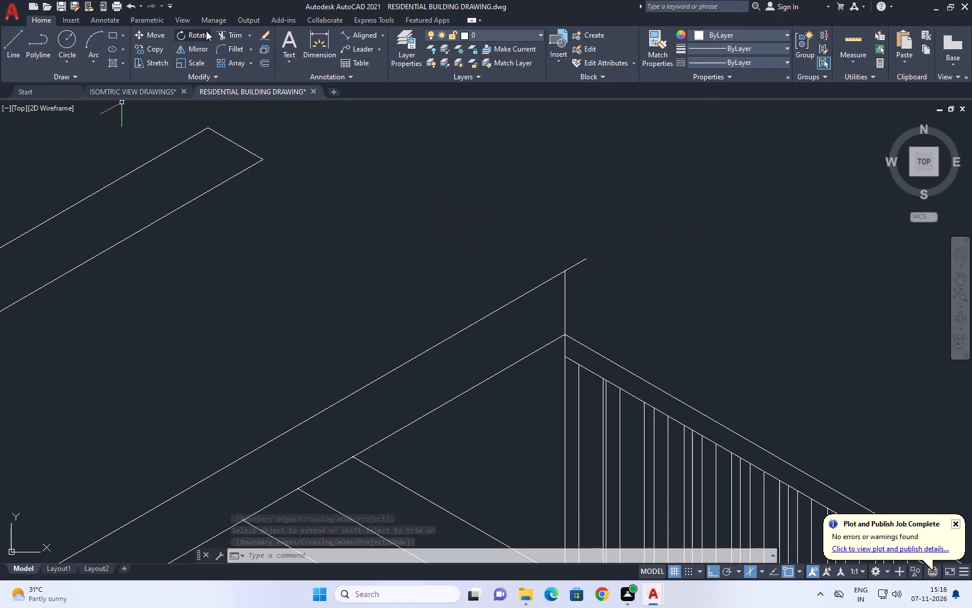
pyautogui.click(237, 33)
pyautogui.click(573, 246)
pyautogui.click(579, 272)
pyautogui.rightClick(594, 218)
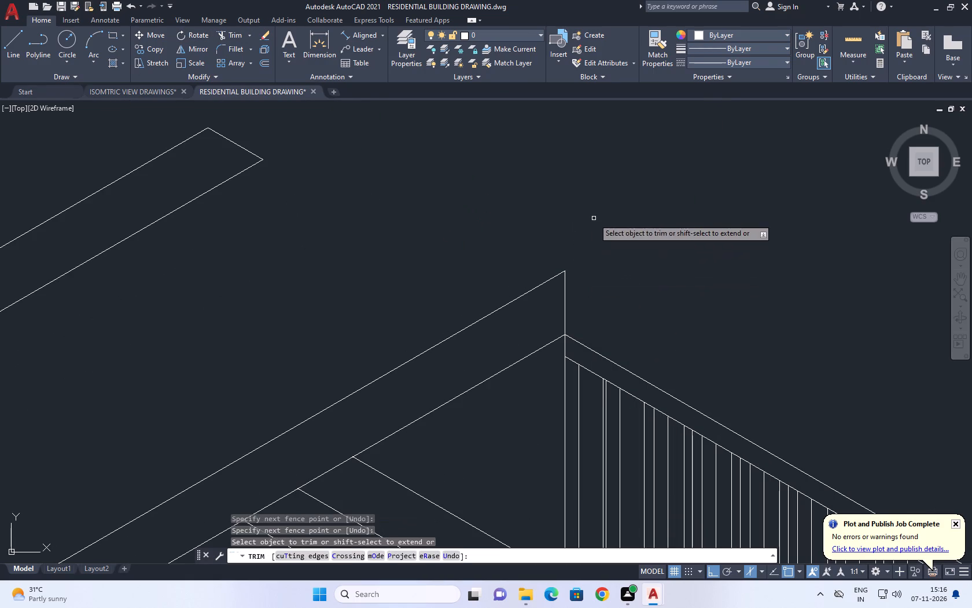
pyautogui.click(620, 237)
# Extend the railing's outer top line past the rear corner to the copied parapet line.
pyautogui.scroll(-3, 598, 243)
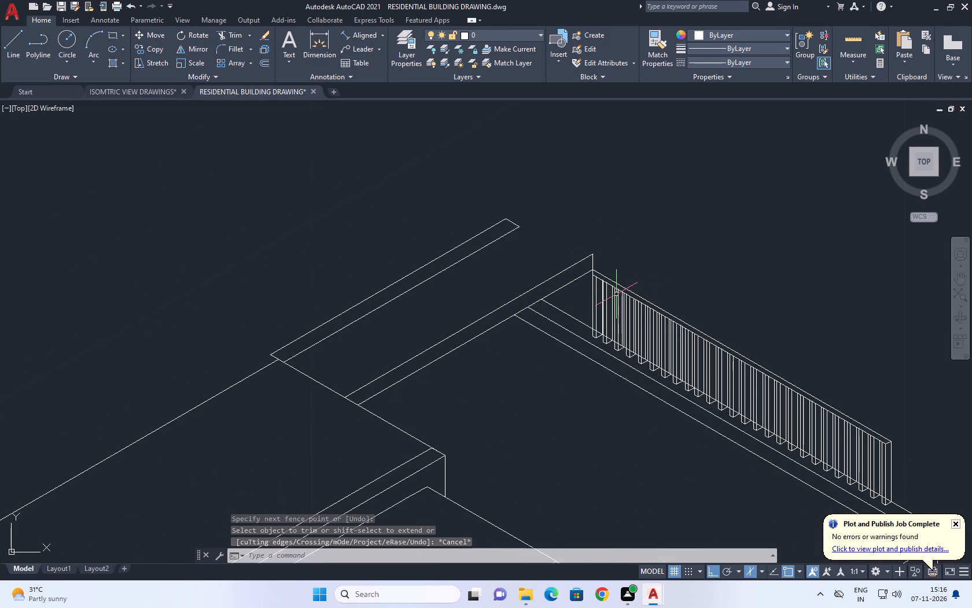
pyautogui.scroll(-2, 675, 306)
pyautogui.scroll(3, 662, 296)
pyautogui.scroll(1, 620, 261)
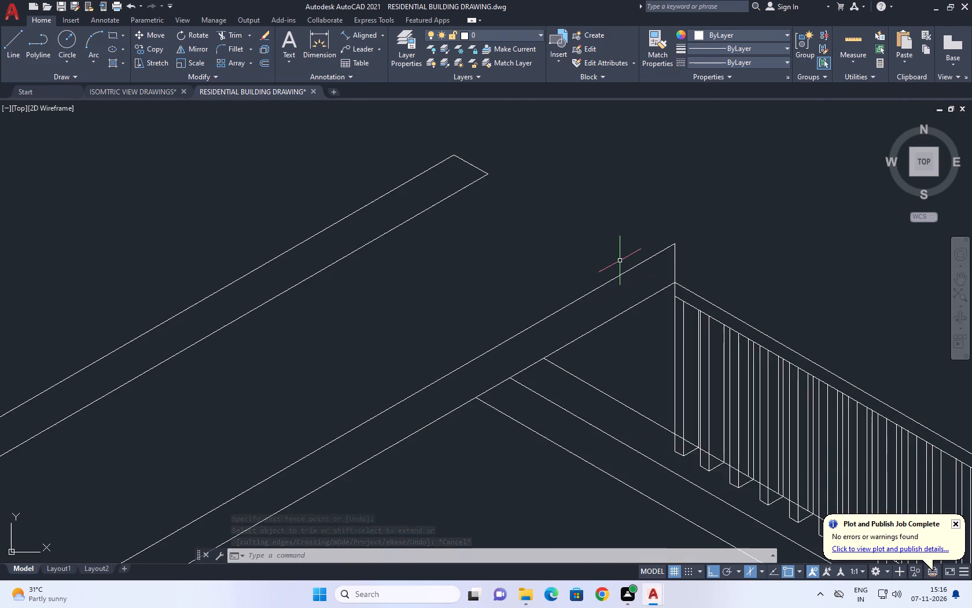
pyautogui.scroll(1, 680, 279)
pyautogui.moveTo(680, 277); pyautogui.dragTo(669, 290, button='middle')
pyautogui.scroll(1, 664, 290)
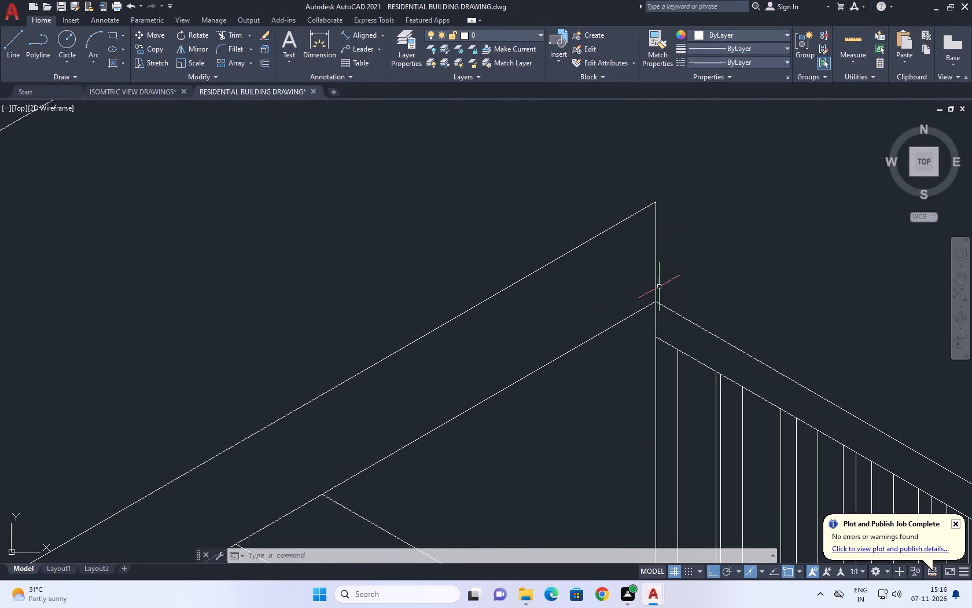
pyautogui.write('EX')
pyautogui.scroll(1, 660, 287)
pyautogui.press('space')
pyautogui.click(665, 318)
pyautogui.press('space')
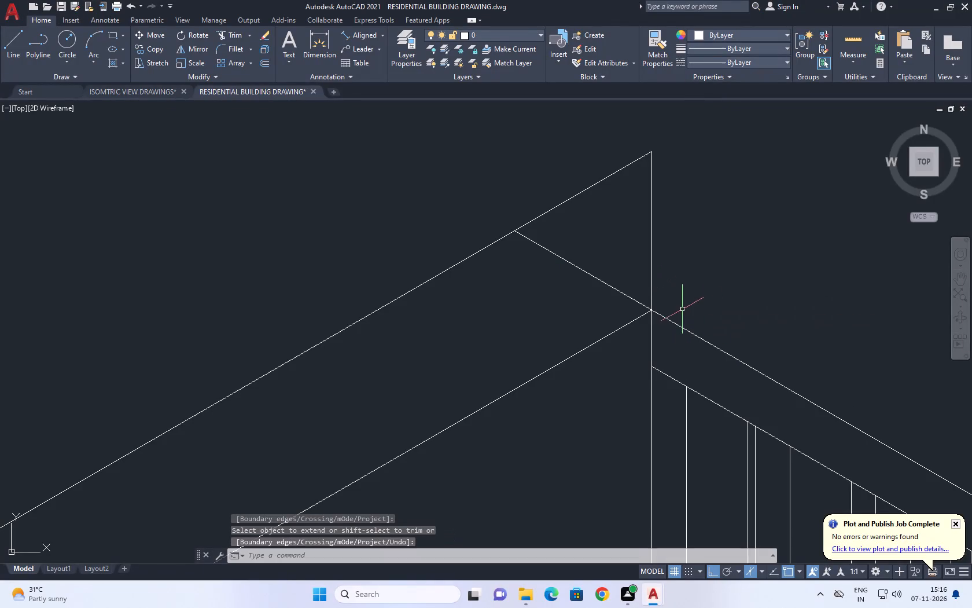
# Trim the railing's vertical edge above the outer top line and the copied parapet line's overhang past that line's rear end.
pyautogui.write('TR')
pyautogui.press('space')
pyautogui.moveTo(704, 283); pyautogui.dragTo(687, 263)
pyautogui.moveTo(576, 178); pyautogui.dragTo(561, 168)
pyautogui.moveTo(631, 206); pyautogui.dragTo(695, 254)
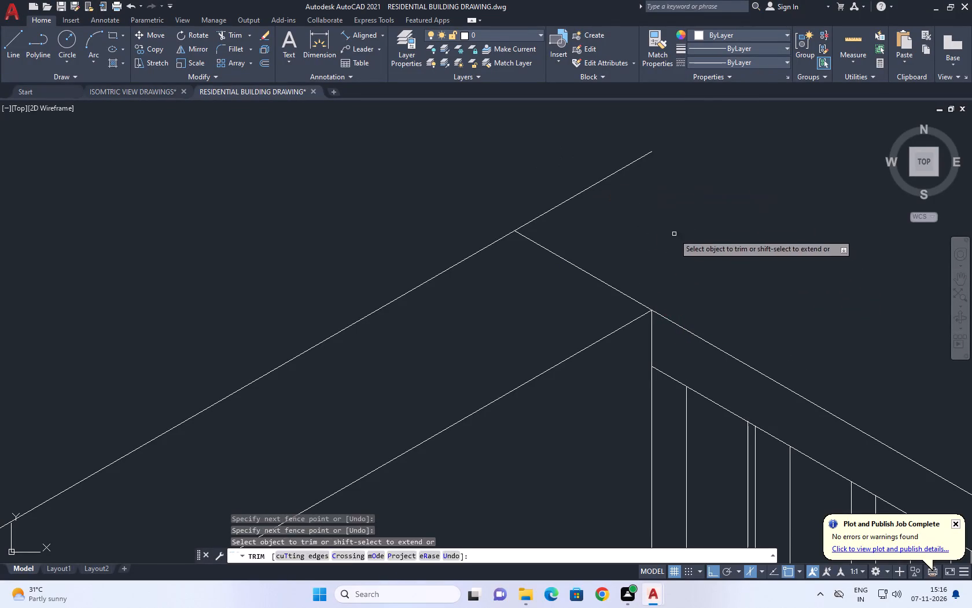
pyautogui.moveTo(650, 222); pyautogui.dragTo(617, 210)
pyautogui.moveTo(580, 182); pyautogui.dragTo(558, 169)
pyautogui.moveTo(607, 194); pyautogui.dragTo(620, 200)
pyautogui.moveTo(548, 158); pyautogui.dragTo(525, 152)
pyautogui.moveTo(644, 215); pyautogui.dragTo(686, 235)
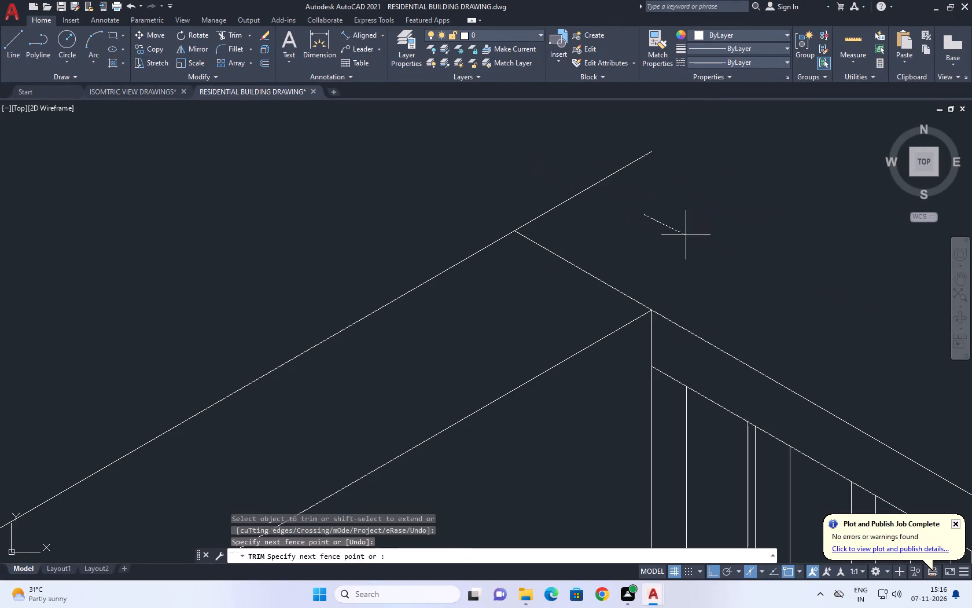
pyautogui.moveTo(686, 235); pyautogui.dragTo(667, 213)
pyautogui.click(567, 177)
pyautogui.click(646, 212)
pyautogui.scroll(-5, 612, 202)
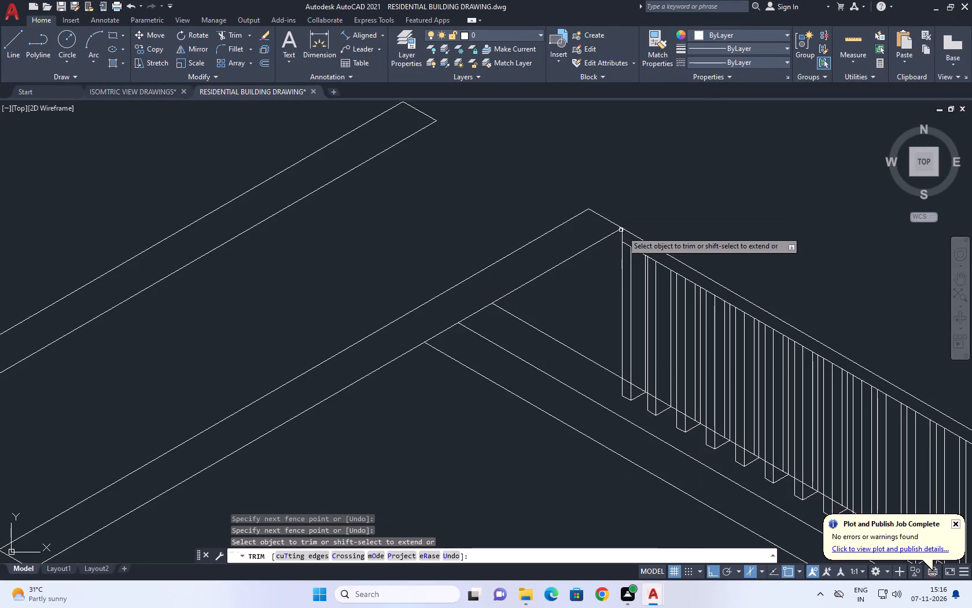
pyautogui.press('space')
# Move the two parallel parapet lines so the outer line's upper end meets the railing's rear top corner.
pyautogui.scroll(-1, 611, 261)
pyautogui.moveTo(612, 259); pyautogui.dragTo(592, 174, button='middle')
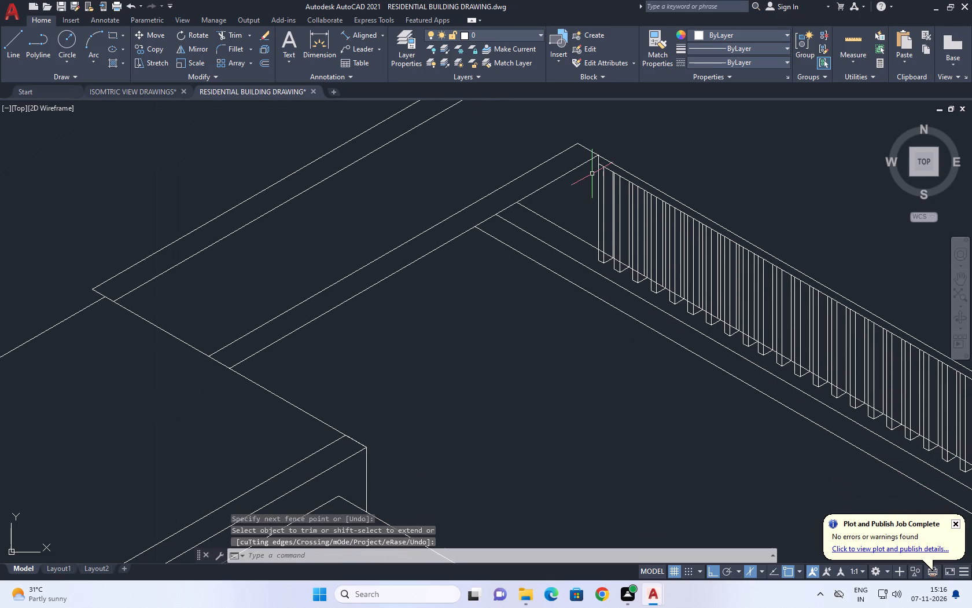
pyautogui.scroll(-1, 555, 276)
pyautogui.moveTo(646, 300); pyautogui.dragTo(639, 300, button='middle')
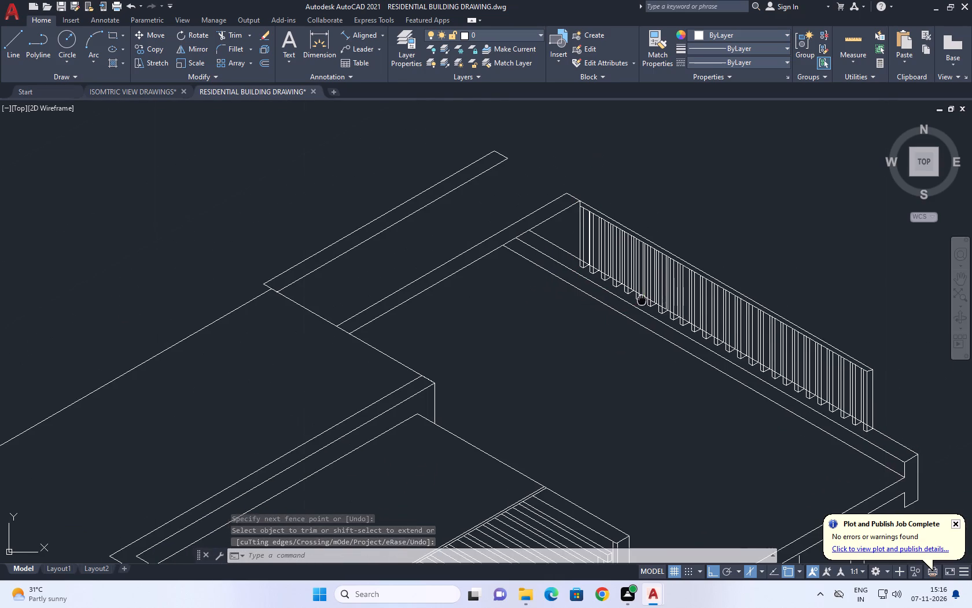
pyautogui.moveTo(639, 300); pyautogui.dragTo(553, 300, button='middle')
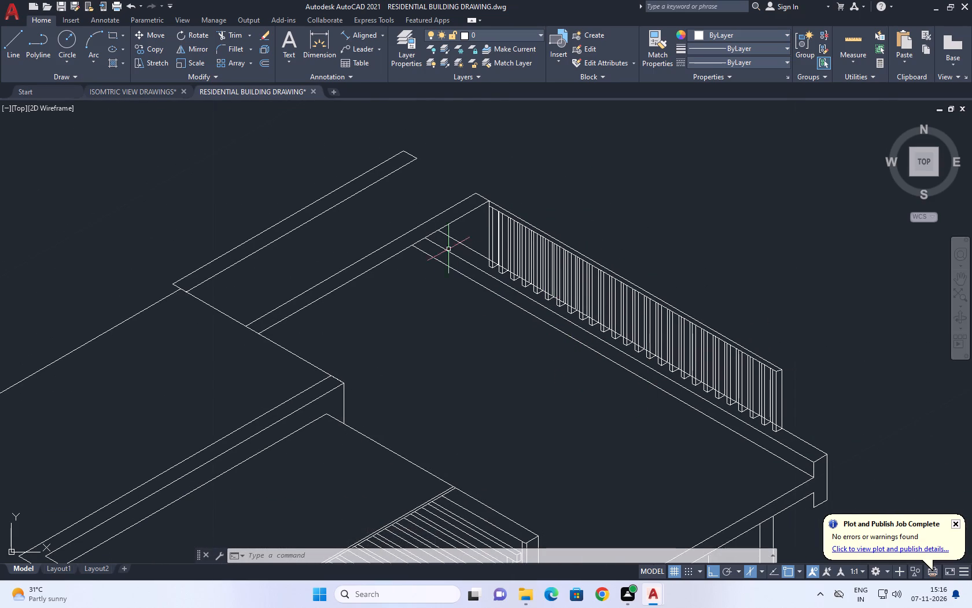
pyautogui.scroll(1, 468, 354)
pyautogui.moveTo(468, 226); pyautogui.dragTo(488, 283, button='middle')
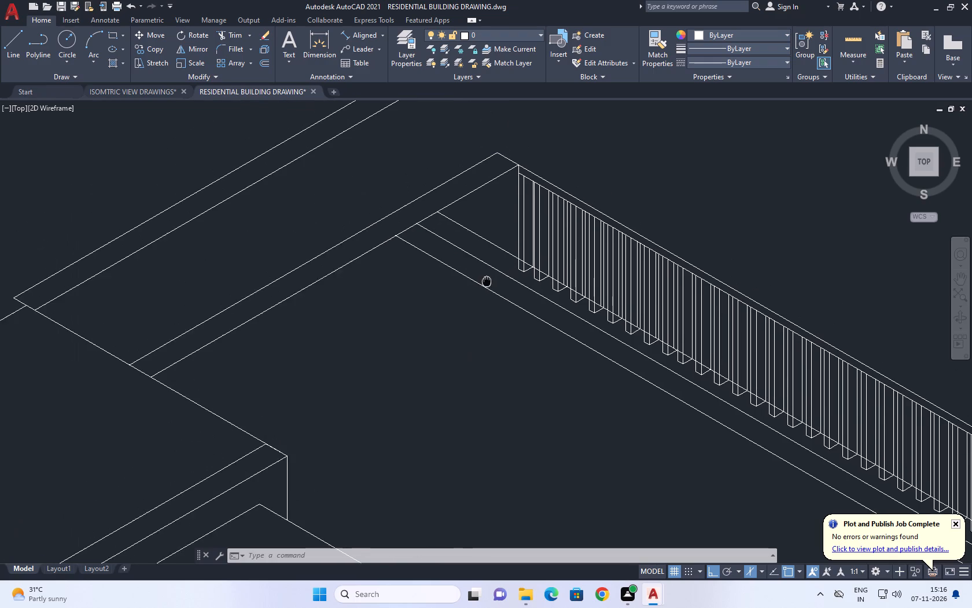
pyautogui.moveTo(488, 283); pyautogui.dragTo(489, 285, button='middle')
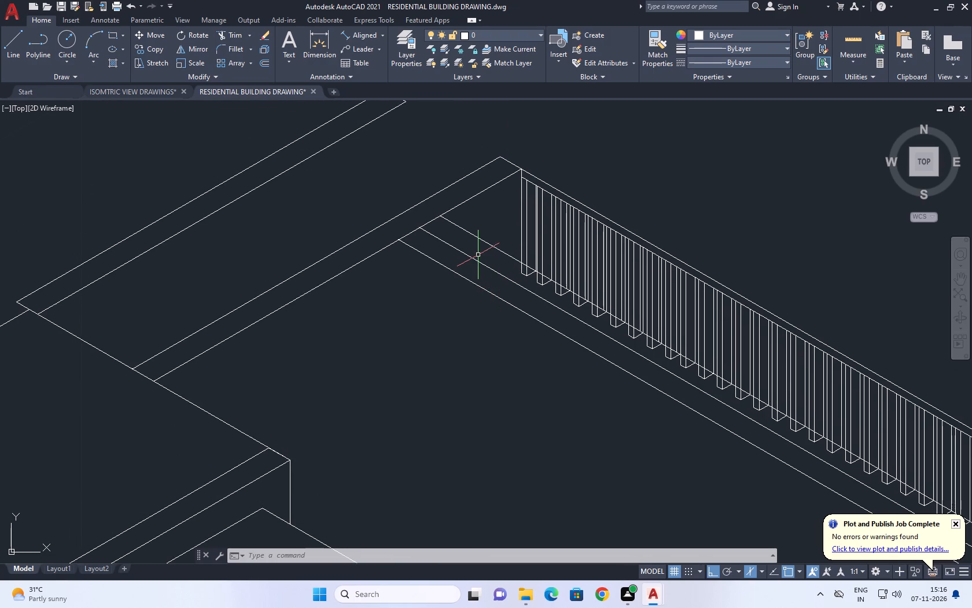
pyautogui.moveTo(478, 255); pyautogui.dragTo(495, 283, button='middle')
pyautogui.moveTo(440, 261); pyautogui.dragTo(463, 286, button='middle')
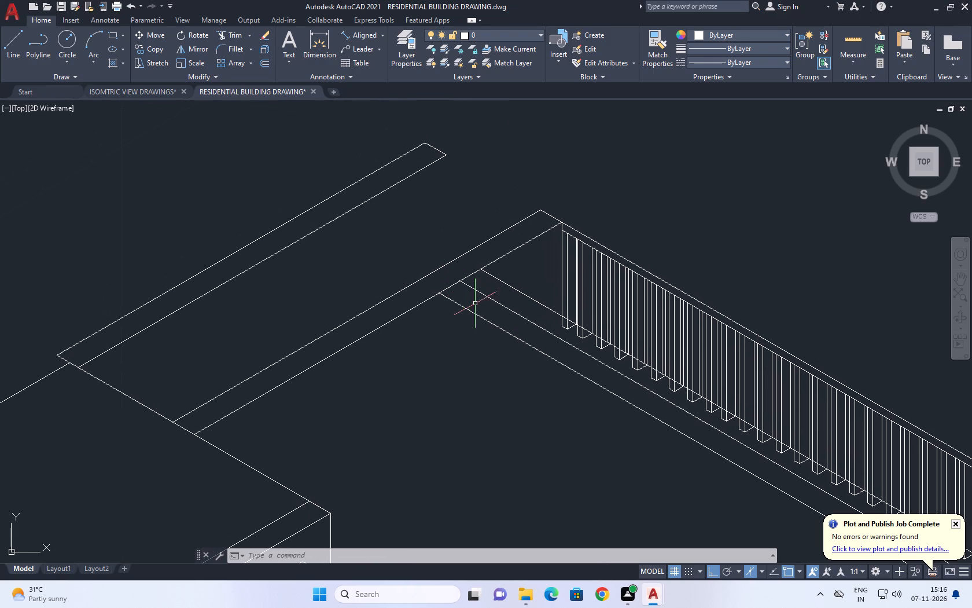
pyautogui.moveTo(437, 350); pyautogui.dragTo(413, 325)
pyautogui.click(391, 296)
pyautogui.moveTo(411, 296); pyautogui.dragTo(422, 324, button='middle')
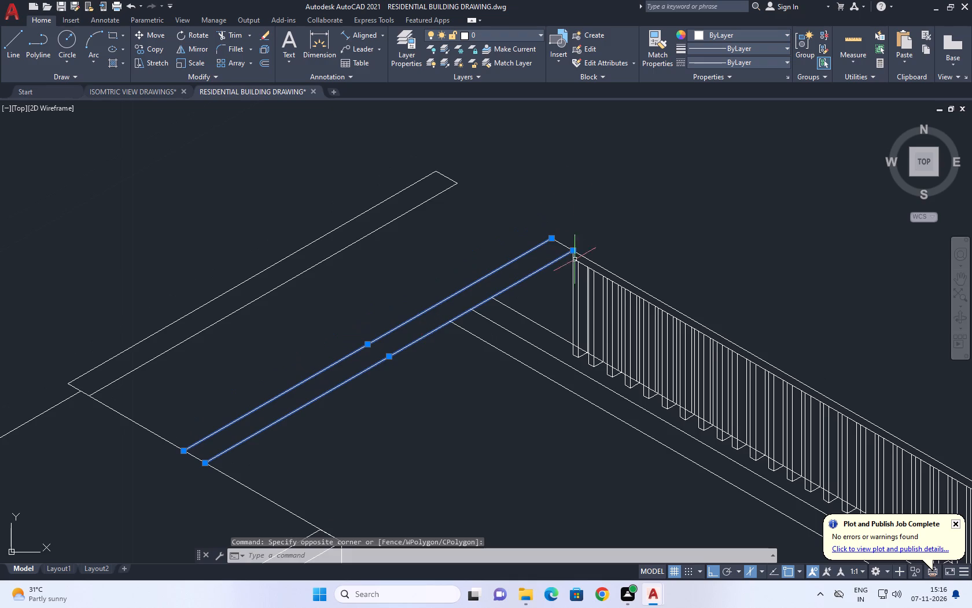
pyautogui.scroll(1, 561, 236)
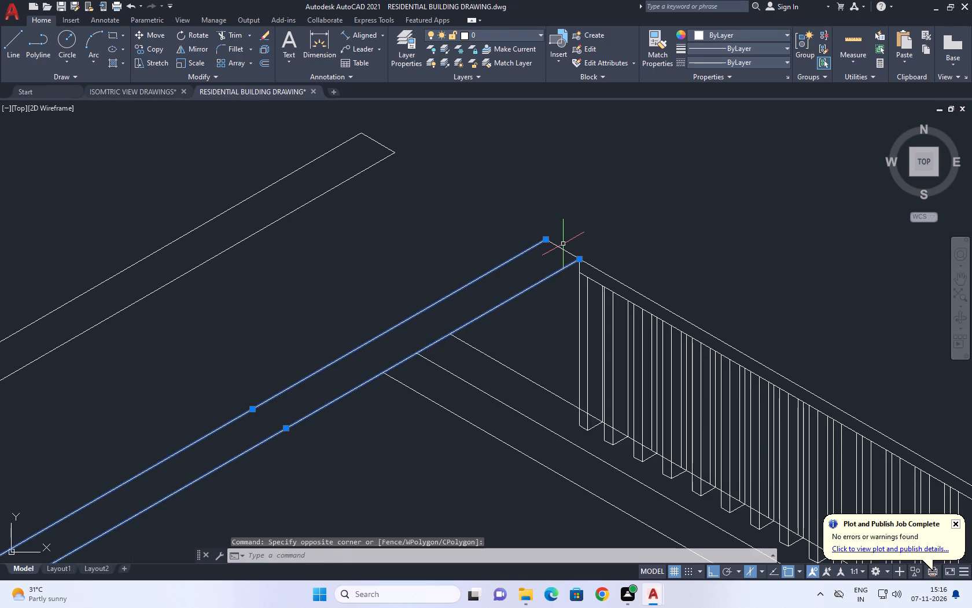
pyautogui.write('M')
pyautogui.press('space')
pyautogui.click(546, 237)
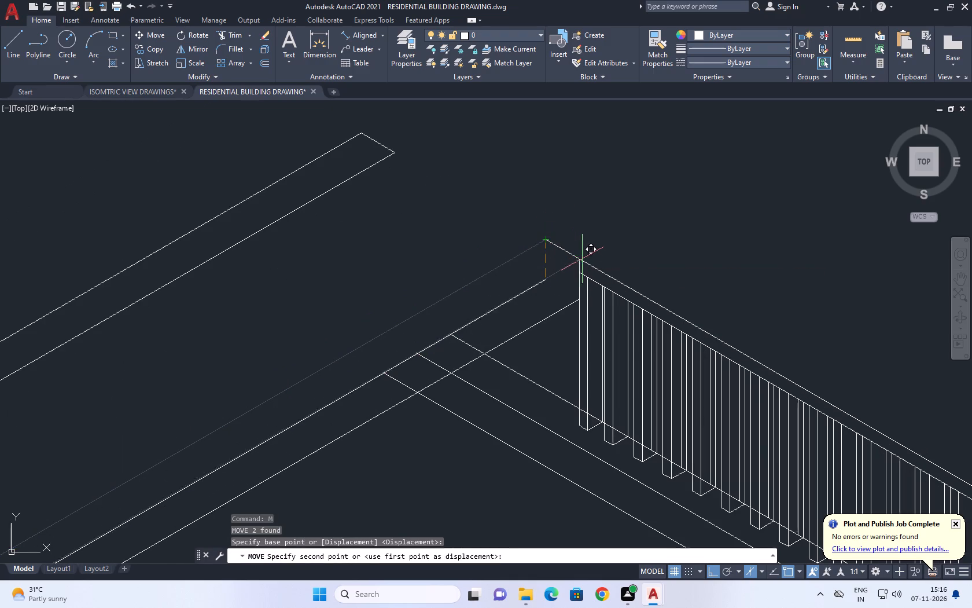
pyautogui.click(577, 259)
# Trim the three roof edge lines where they run between the two moved parapet lines.
pyautogui.moveTo(560, 320); pyautogui.dragTo(572, 219, button='middle')
pyautogui.write('TR')
pyautogui.press('space')
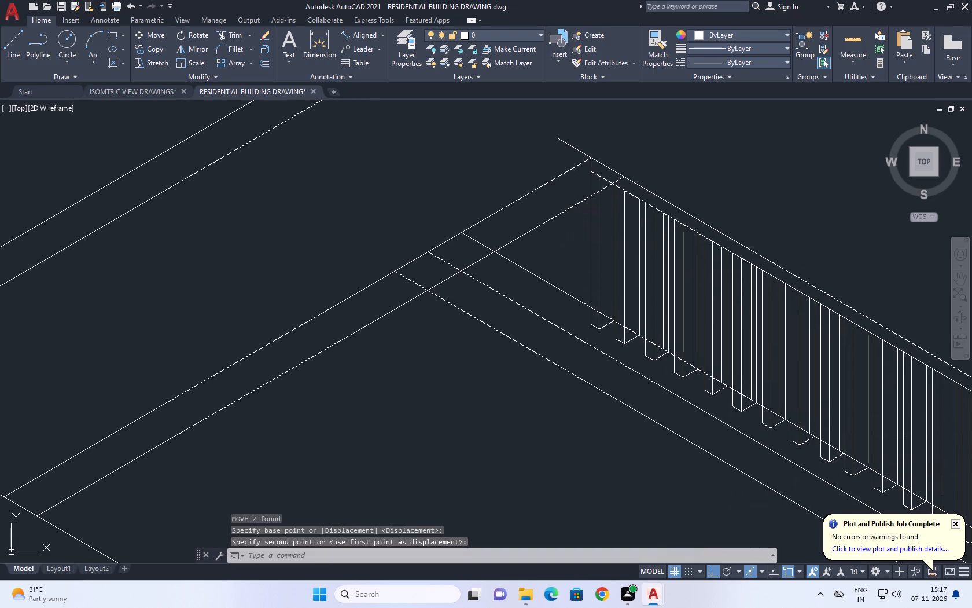
pyautogui.click(498, 228)
pyautogui.moveTo(383, 296); pyautogui.dragTo(388, 296)
pyautogui.moveTo(562, 268); pyautogui.dragTo(583, 138, button='middle')
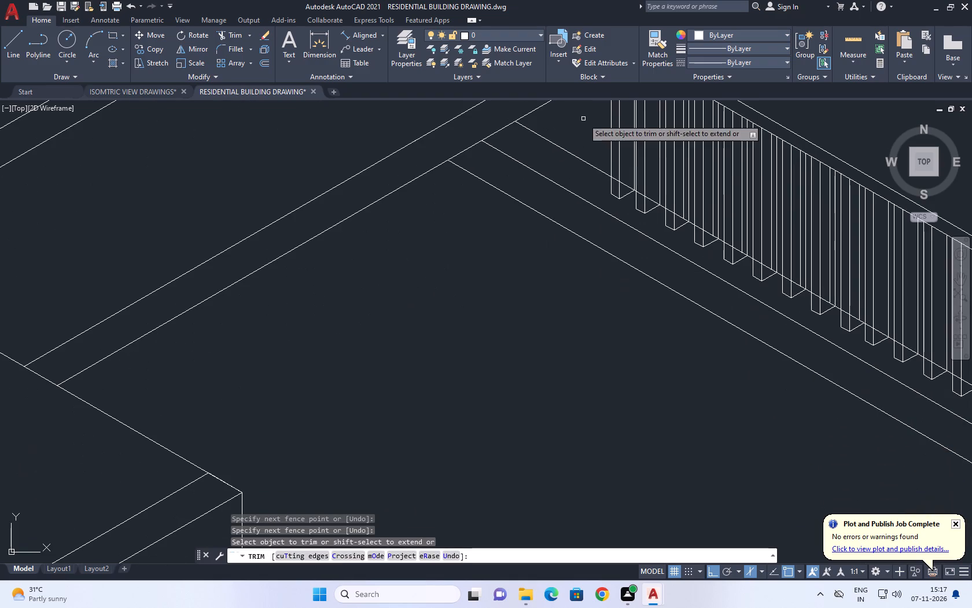
pyautogui.press('space')
# Trim the railing's outer top line beyond the rear corner and the inner parapet line's end inside the top rail.
pyautogui.scroll(-3, 564, 226)
pyautogui.scroll(1, 583, 173)
pyautogui.write('TR')
pyautogui.press('space')
pyautogui.scroll(2, 617, 153)
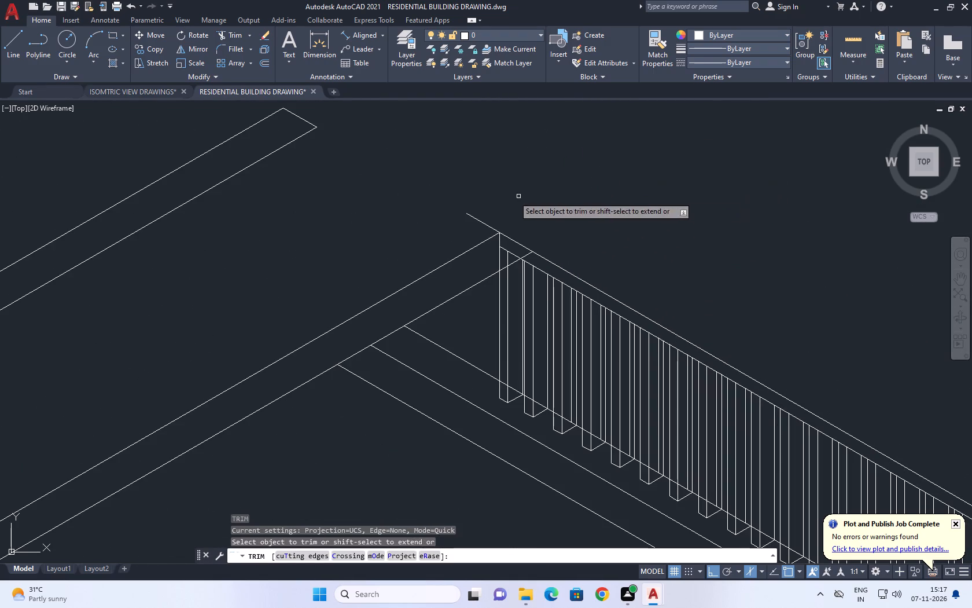
pyautogui.click(503, 203)
pyautogui.click(441, 228)
pyautogui.click(526, 256)
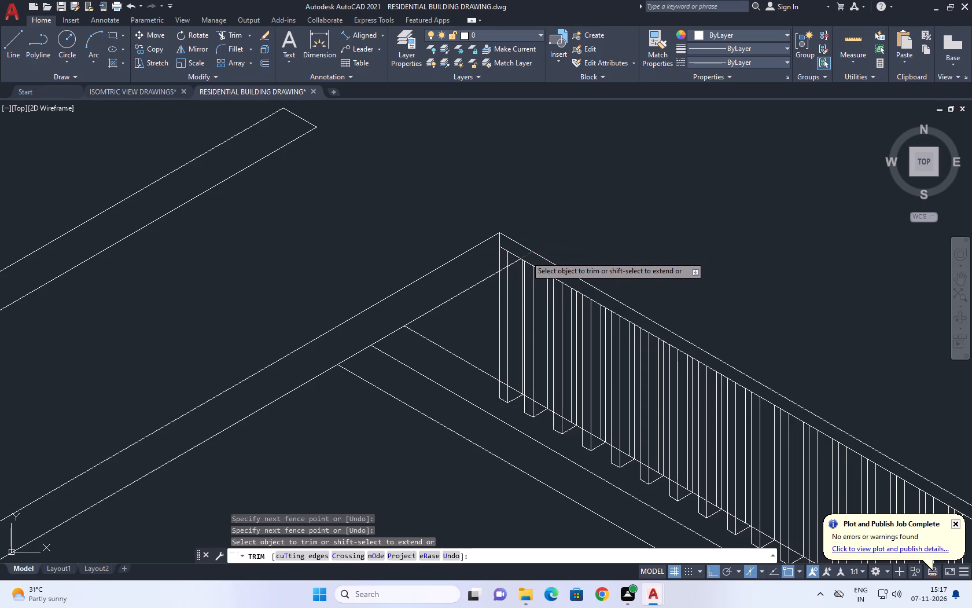
pyautogui.scroll(-2, 531, 225)
pyautogui.press('space')
# Draw a line from the rearmost slat's base across the kerb top, continuing about 0.3 straight down its inner face.
pyautogui.moveTo(642, 255); pyautogui.dragTo(607, 234, button='middle')
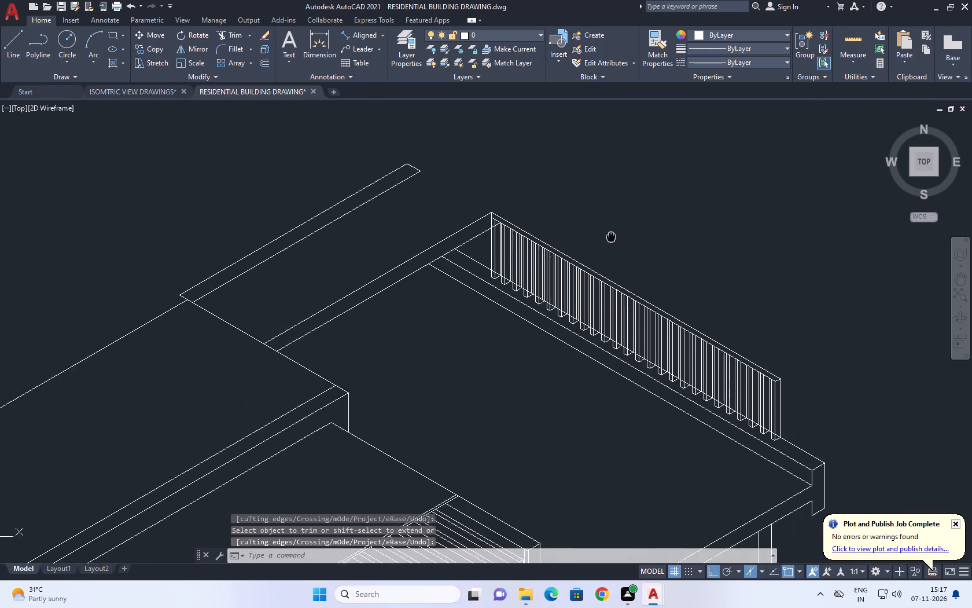
pyautogui.moveTo(607, 234); pyautogui.dragTo(599, 222, button='middle')
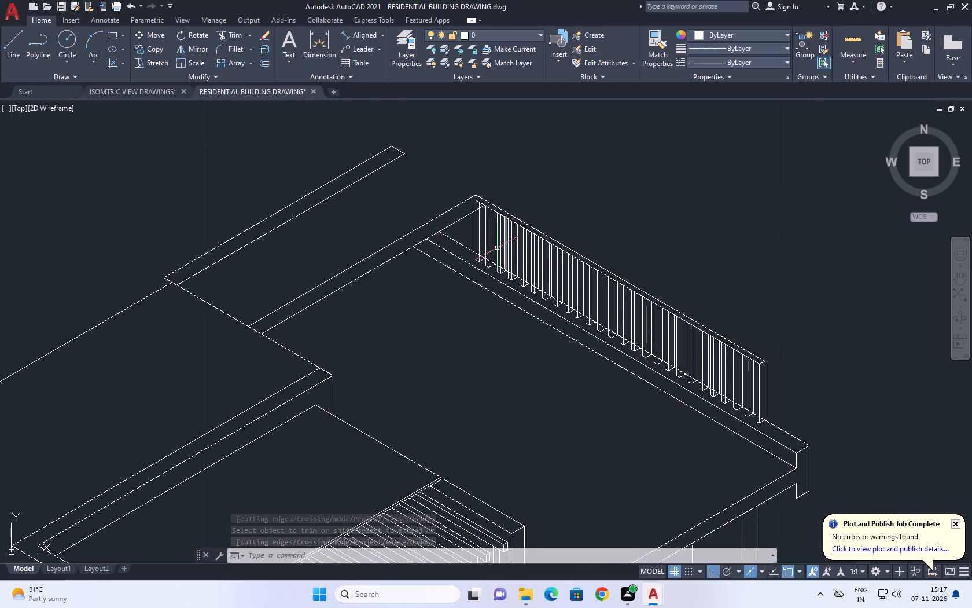
pyautogui.scroll(1, 488, 253)
pyautogui.moveTo(435, 251); pyautogui.dragTo(452, 285, button='middle')
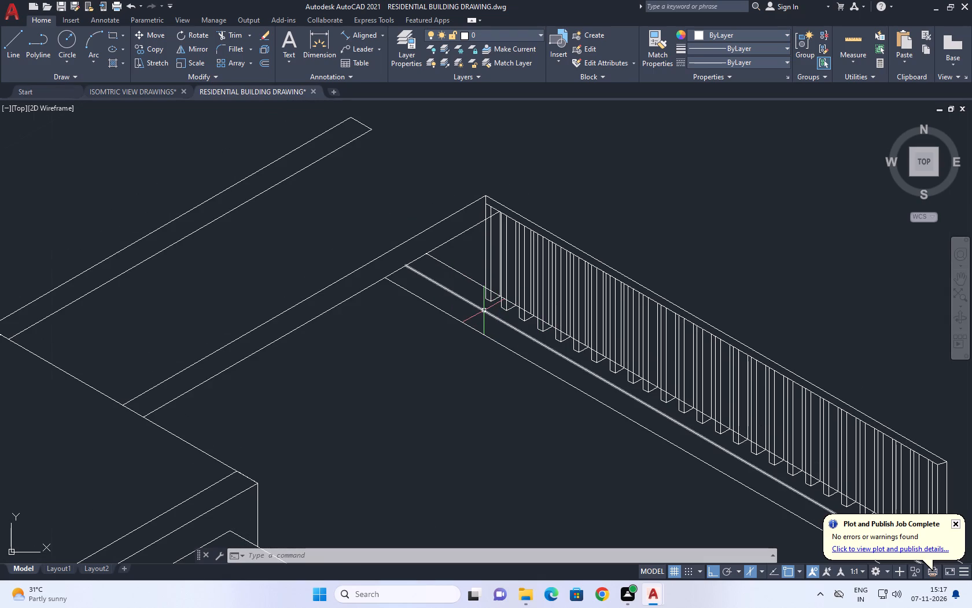
pyautogui.press('l')
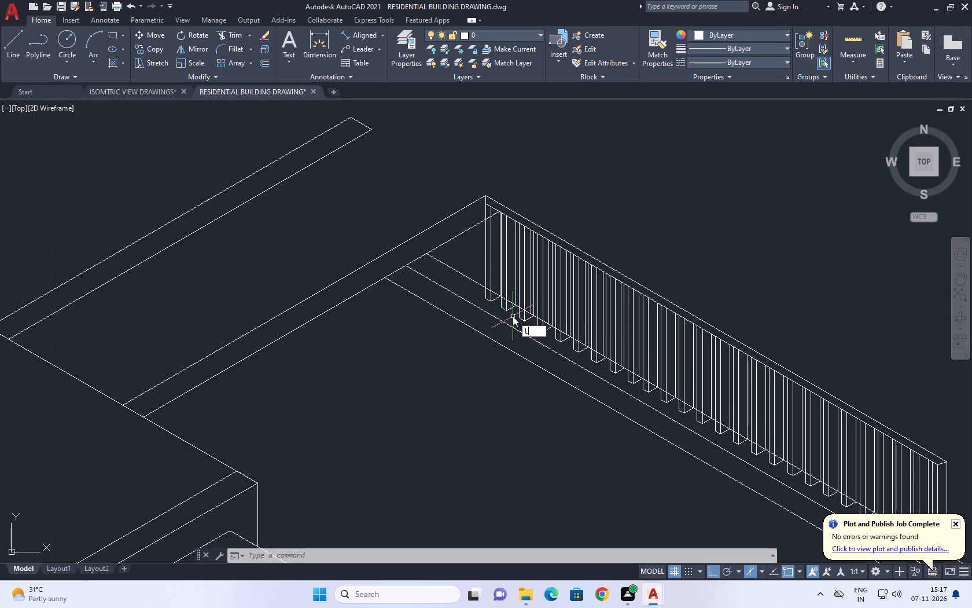
pyautogui.press('space')
pyautogui.scroll(2, 493, 294)
pyautogui.click(474, 284)
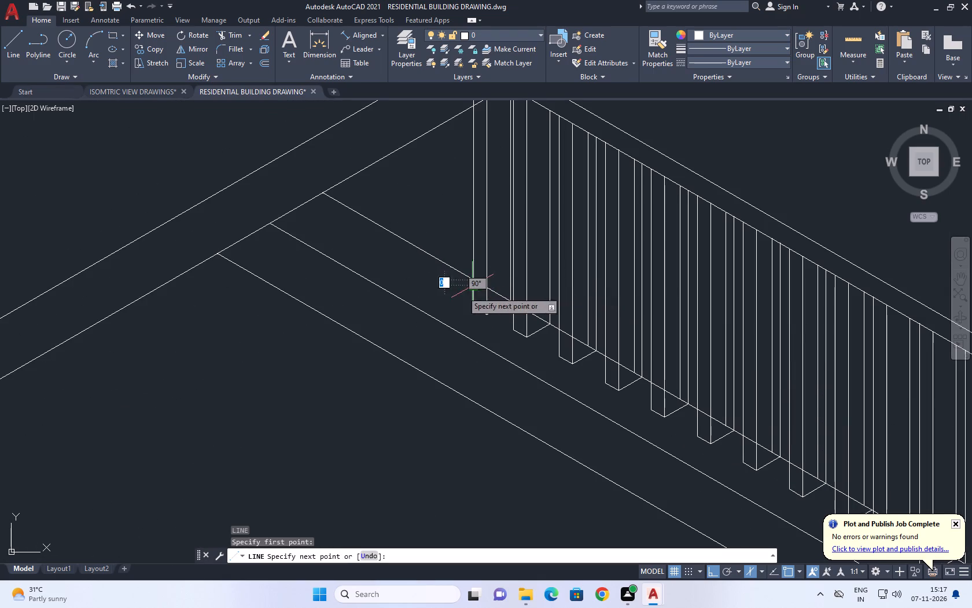
pyautogui.click(423, 313)
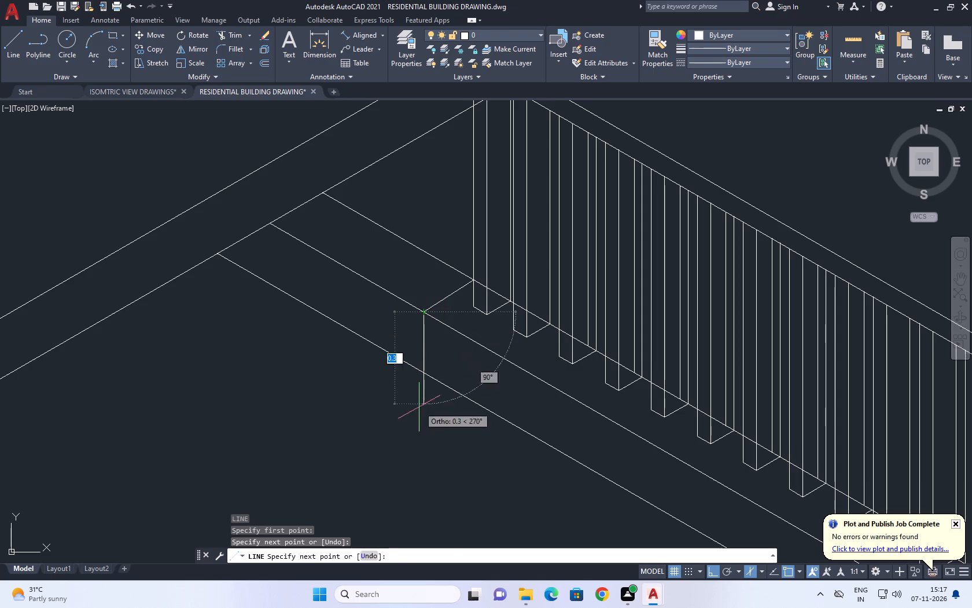
pyautogui.click(419, 413)
pyautogui.press('space')
# Trim the three kerb lines behind the new end edge and the vertical line's overhang below the kerb.
pyautogui.press('t')
pyautogui.press('r')
pyautogui.press('space')
pyautogui.click(436, 212)
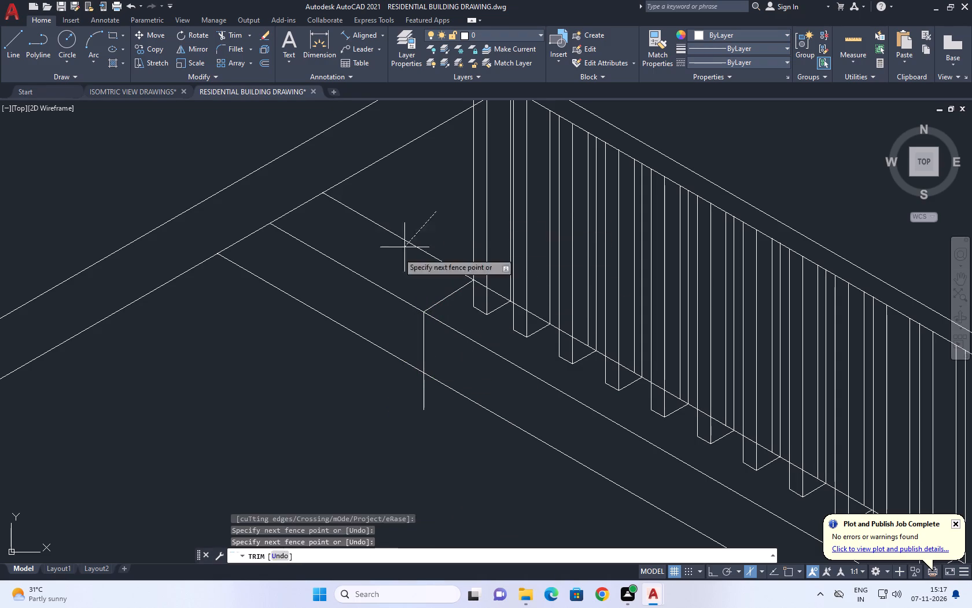
pyautogui.moveTo(325, 330); pyautogui.dragTo(318, 351)
pyautogui.click(400, 370)
pyautogui.click(444, 409)
pyautogui.scroll(-3, 424, 378)
pyautogui.press('space')
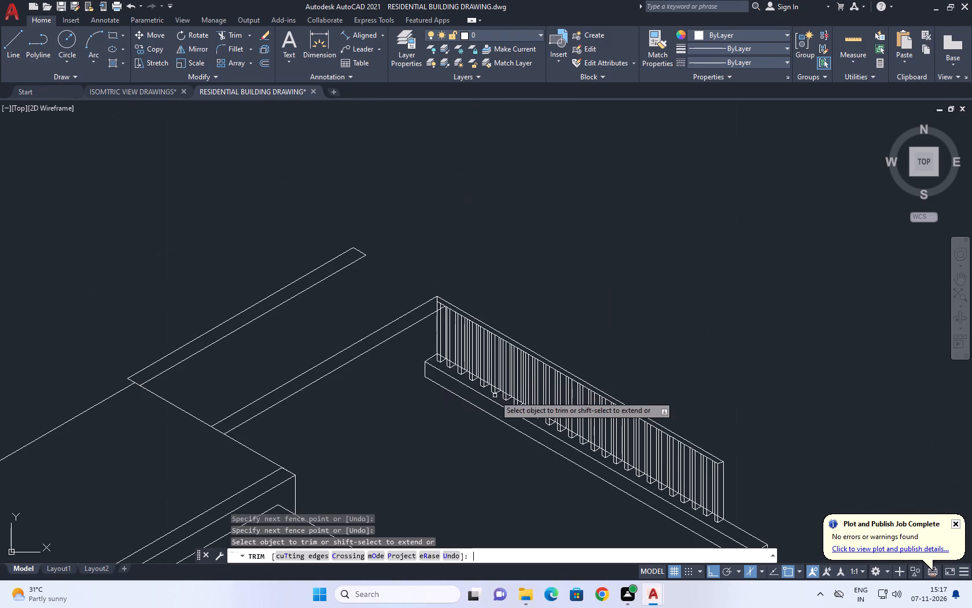
# Draw a line from the kerb's rear bottom corner, parallel to the parapet lines, past the adjoining roof's edge.
pyautogui.moveTo(413, 347); pyautogui.dragTo(468, 211, button='middle')
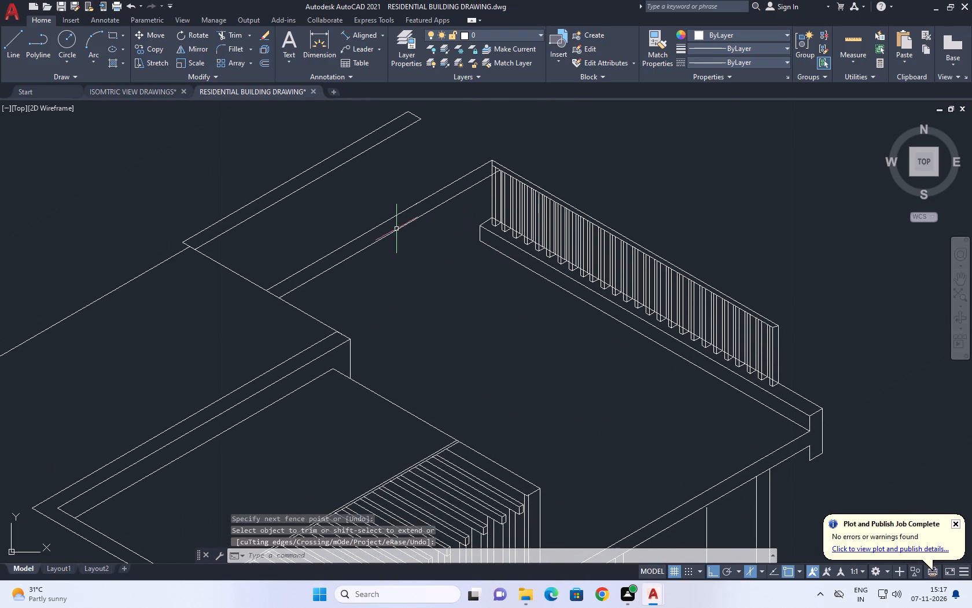
pyautogui.moveTo(396, 229); pyautogui.dragTo(513, 222, button='middle')
pyautogui.moveTo(580, 270); pyautogui.dragTo(584, 296, button='middle')
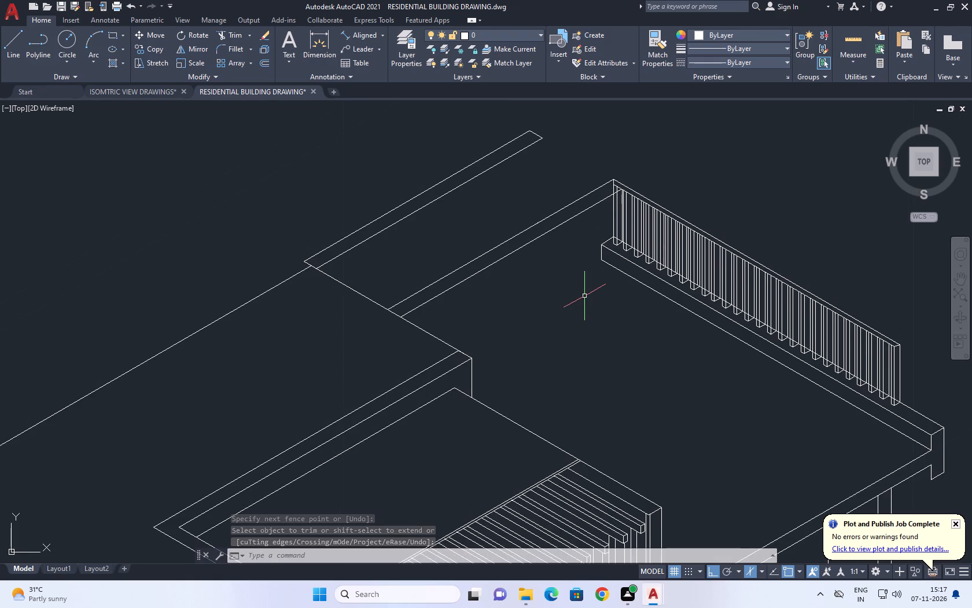
pyautogui.write('L')
pyautogui.press('space')
pyautogui.scroll(1, 583, 296)
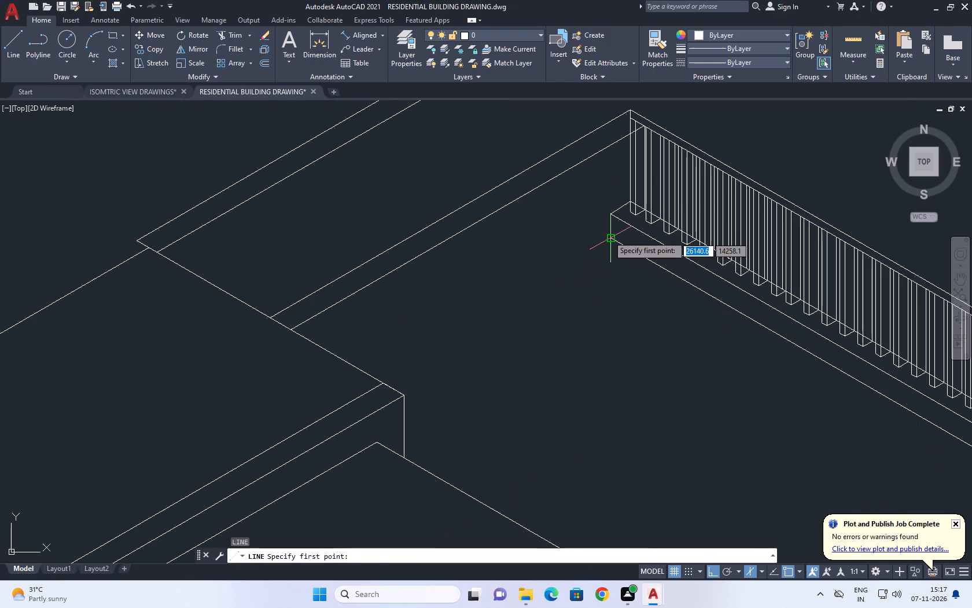
pyautogui.click(609, 236)
pyautogui.click(286, 374)
pyautogui.press('space')
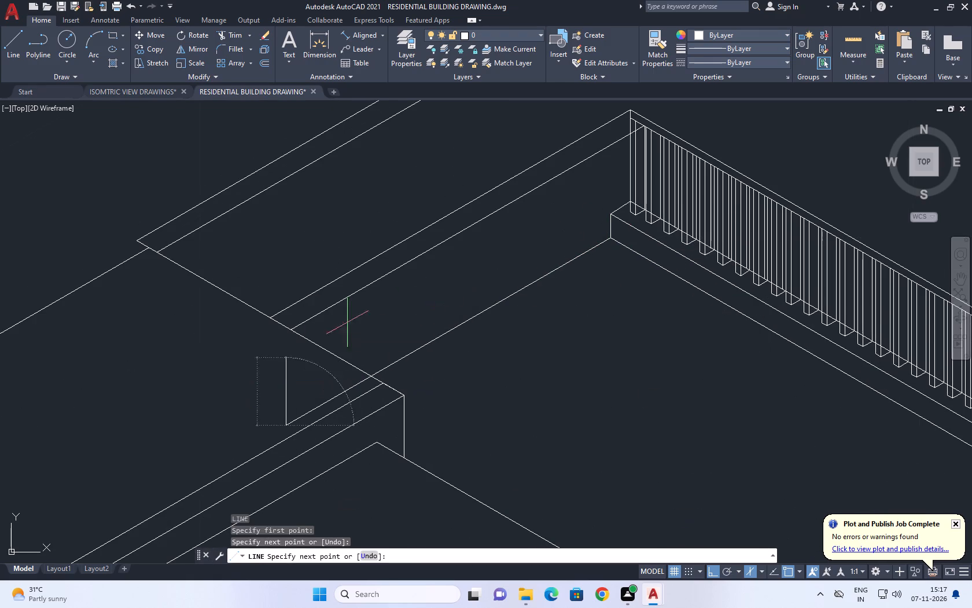
# Trim the new line's overhang beyond the adjoining roof's edge.
pyautogui.press('t')
pyautogui.press('r')
pyautogui.press('space')
pyautogui.click(337, 387)
pyautogui.click(348, 401)
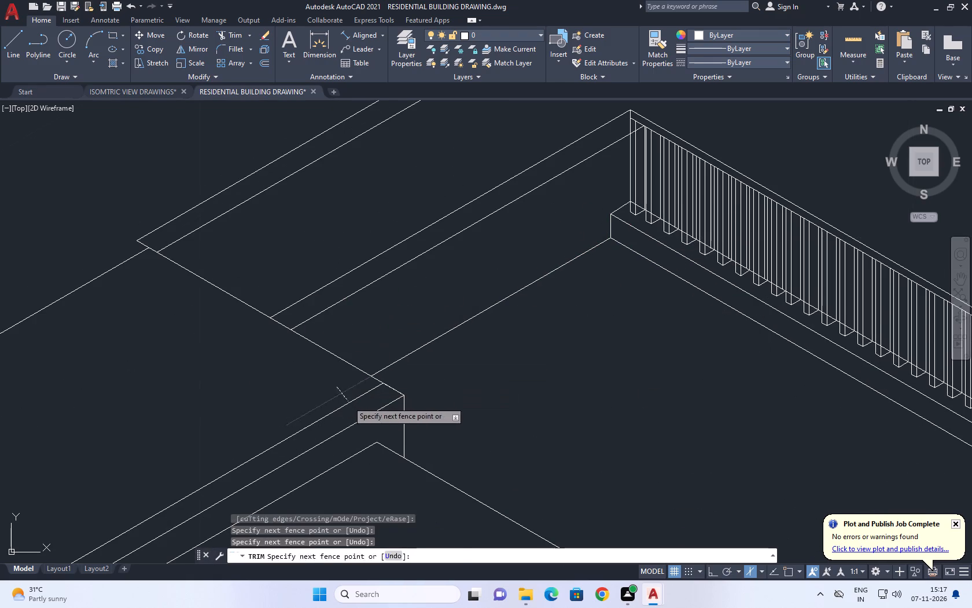
pyautogui.scroll(-1, 444, 349)
pyautogui.press('space')
# Delete the leftover pair of parallel lines behind the roof and the short line closing their upper end.
pyautogui.moveTo(451, 320); pyautogui.dragTo(472, 357, button='middle')
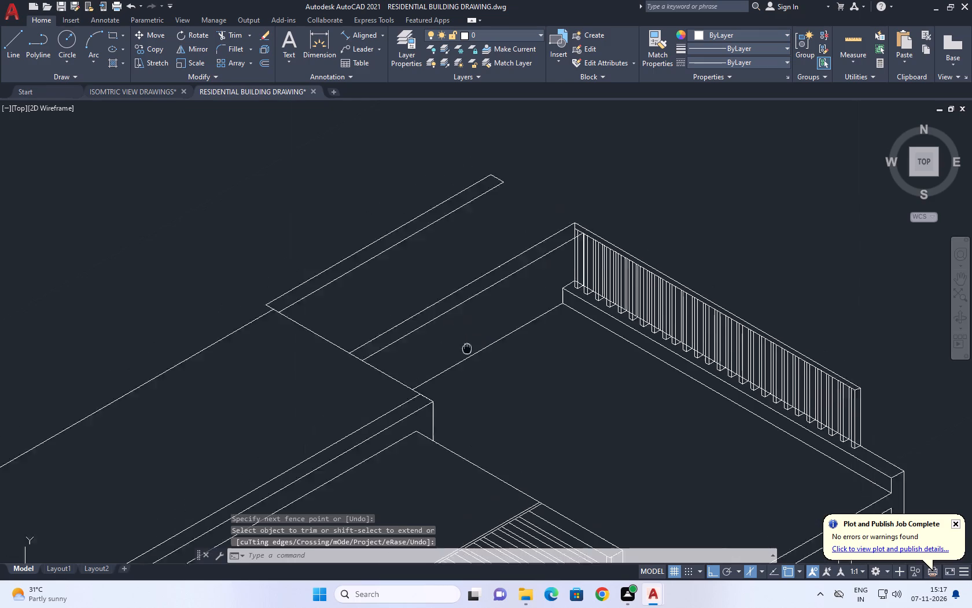
pyautogui.moveTo(472, 357); pyautogui.dragTo(509, 415, button='middle')
pyautogui.click(444, 329)
pyautogui.click(375, 247)
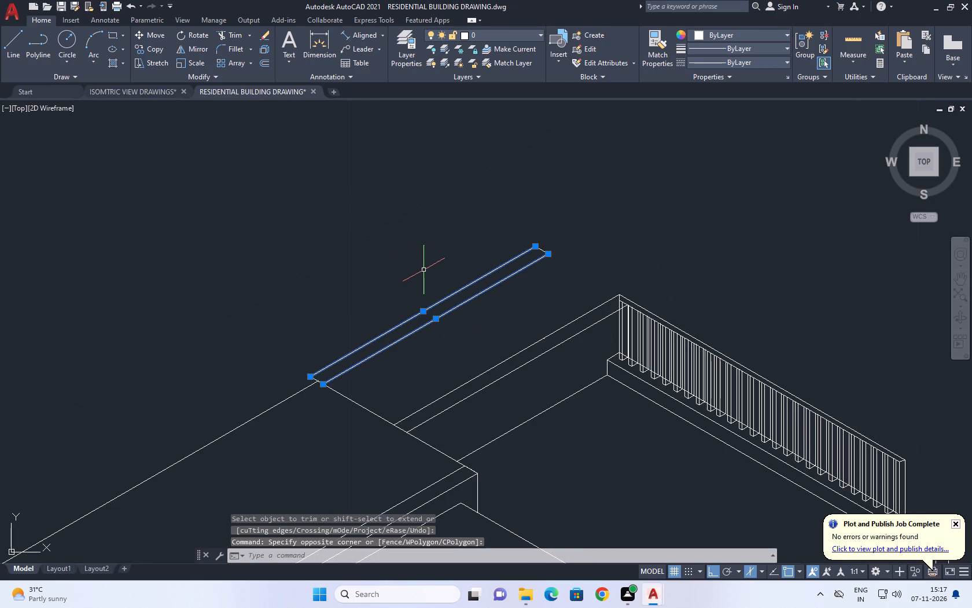
pyautogui.press('Delete')
pyautogui.click(550, 295)
pyautogui.click(532, 211)
pyautogui.press('Delete')
# Trim the short stub of the roof edge line overhanging the adjoining roof's rear corner.
pyautogui.click(289, 343)
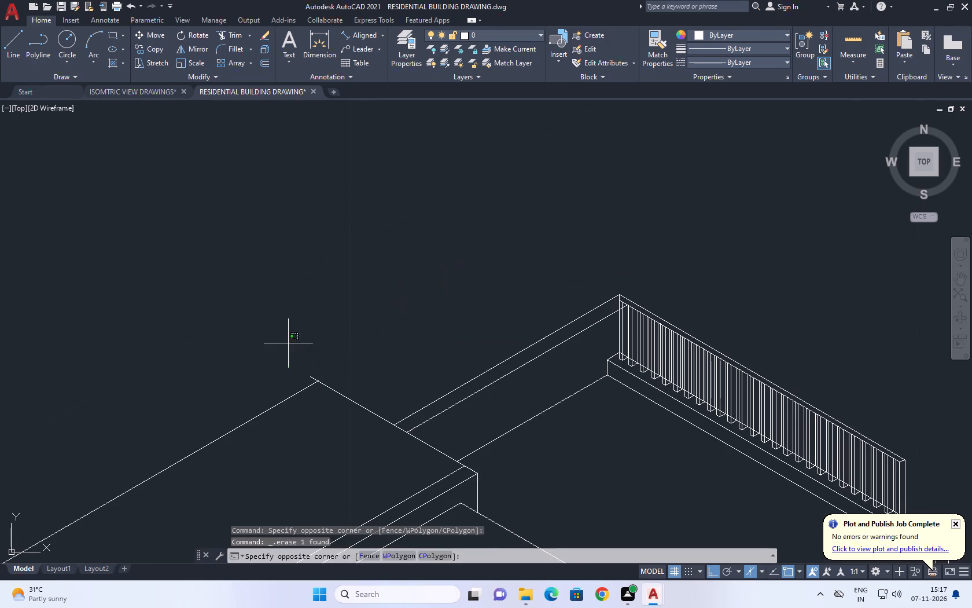
pyautogui.moveTo(387, 437); pyautogui.dragTo(399, 440)
pyautogui.press('Delete')
pyautogui.scroll(3, 321, 365)
pyautogui.moveTo(308, 381); pyautogui.dragTo(344, 336, button='middle')
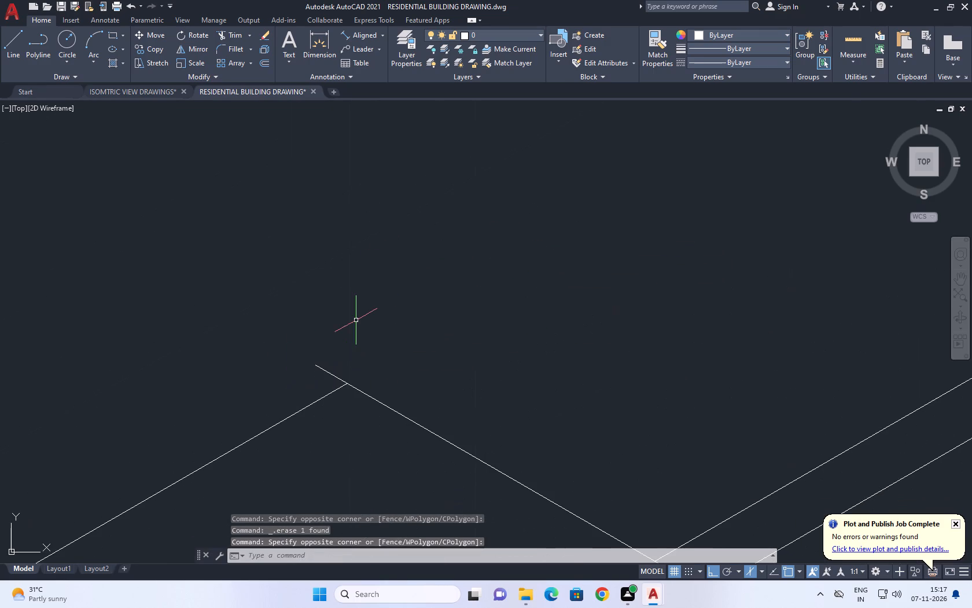
pyautogui.write('TR')
pyautogui.press('space')
pyautogui.click(317, 378)
pyautogui.click(410, 349)
pyautogui.scroll(-4, 417, 342)
pyautogui.press('space')
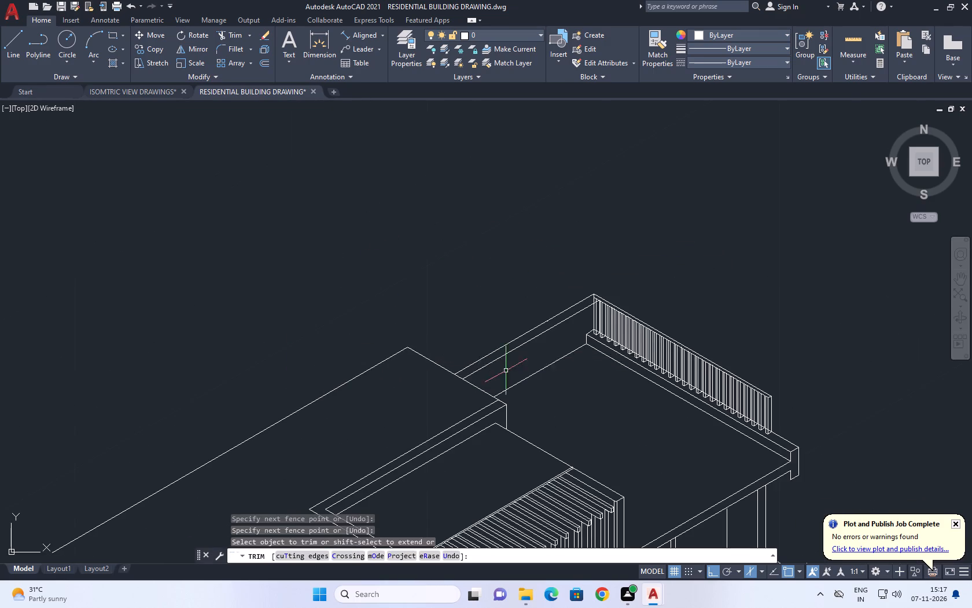
pyautogui.moveTo(555, 387); pyautogui.dragTo(537, 276, button='middle')
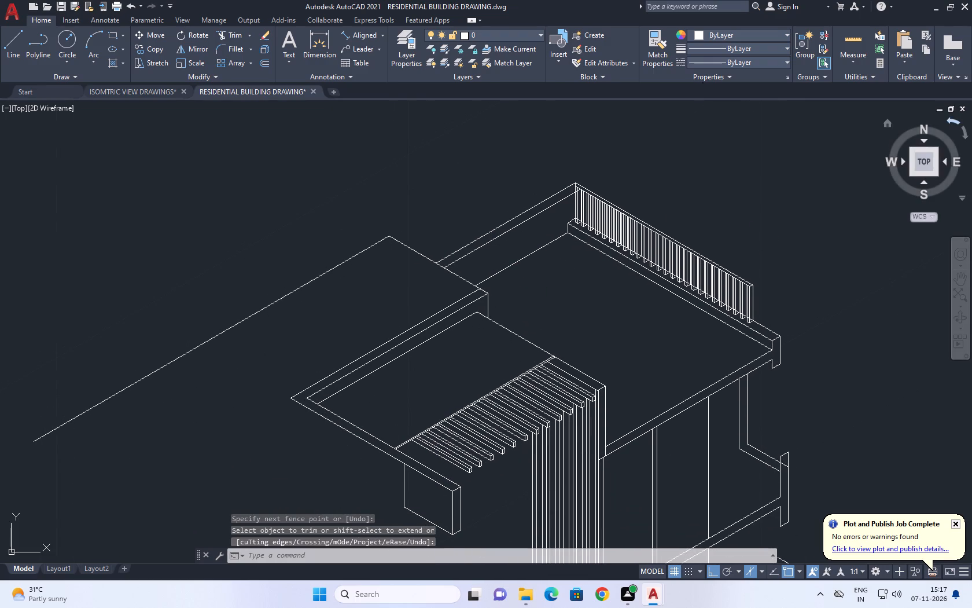
# Delete the tiny stray segment lying on the rear parapet's upper line.
pyautogui.moveTo(650, 307); pyautogui.dragTo(582, 293, button='middle')
pyautogui.scroll(1, 582, 293)
pyautogui.moveTo(498, 259); pyautogui.dragTo(562, 387, button='middle')
pyautogui.click(441, 231)
pyautogui.moveTo(492, 323); pyautogui.dragTo(495, 329)
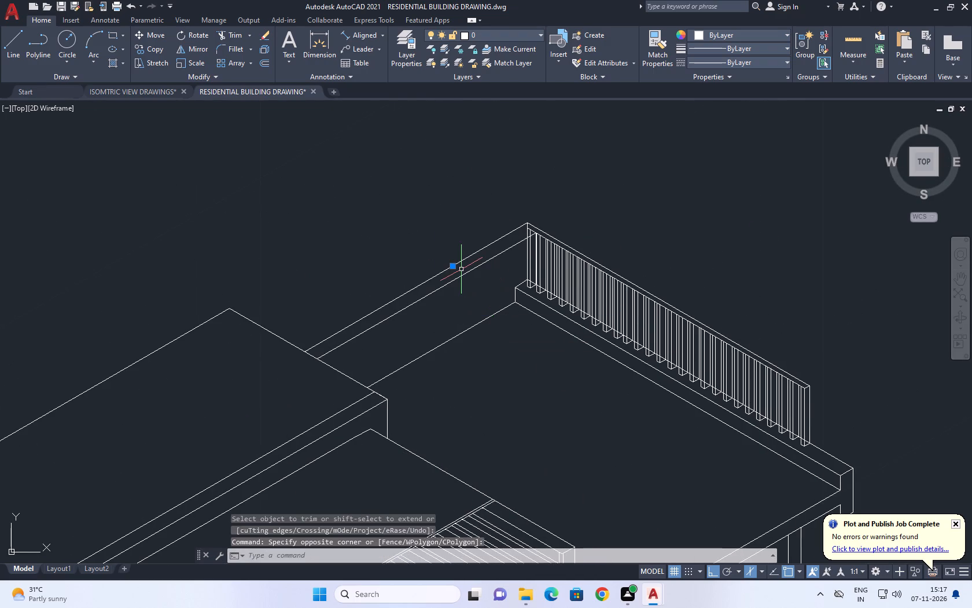
pyautogui.press('Delete')
# Delete the six extra vertical lines within the railing's slats near the rear corner.
pyautogui.moveTo(465, 317); pyautogui.dragTo(422, 253, button='middle')
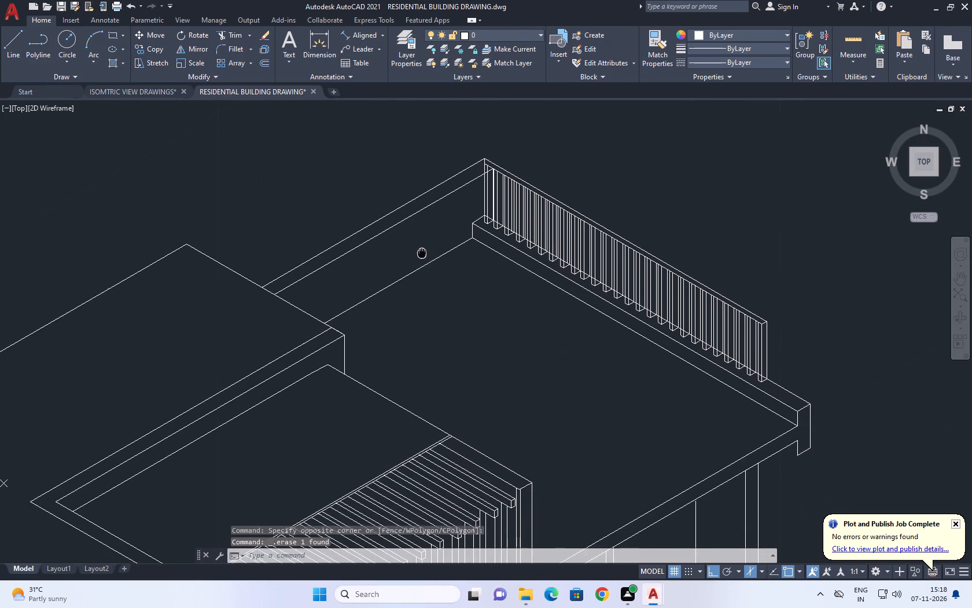
pyautogui.moveTo(422, 253); pyautogui.dragTo(423, 262, button='middle')
pyautogui.scroll(-2, 424, 265)
pyautogui.moveTo(307, 336); pyautogui.dragTo(381, 338, button='middle')
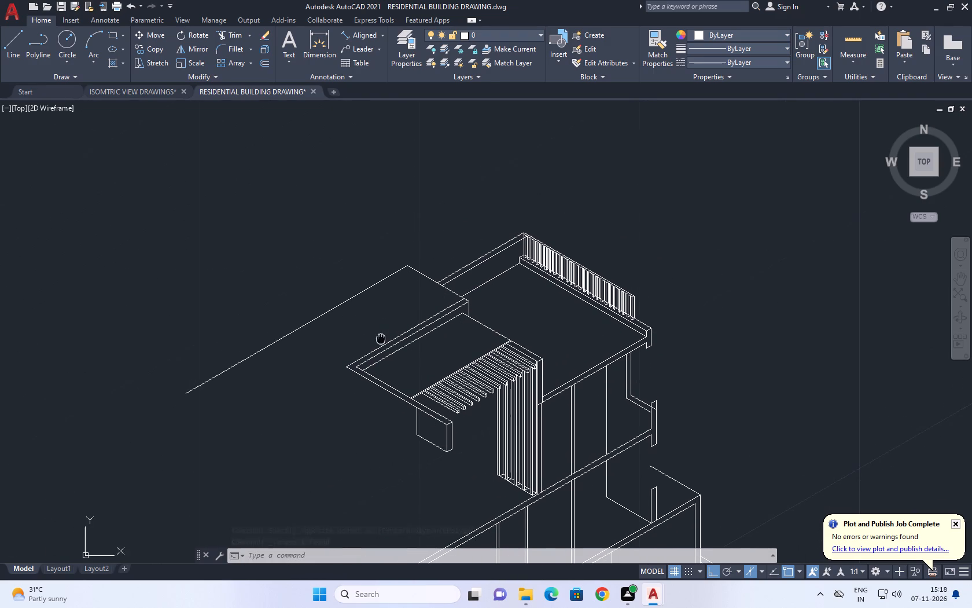
pyautogui.moveTo(381, 338); pyautogui.dragTo(381, 337, button='middle')
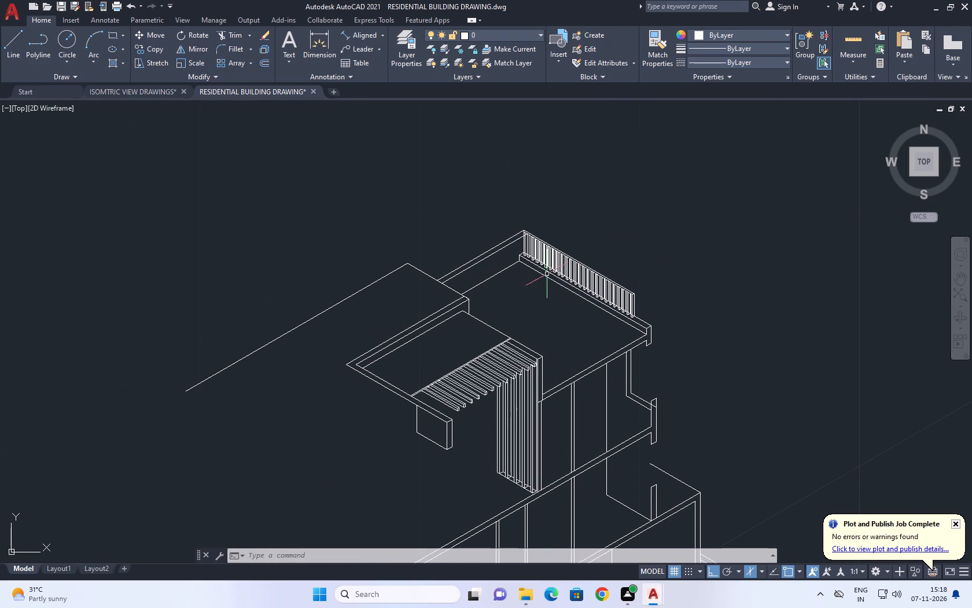
pyautogui.moveTo(547, 274); pyautogui.dragTo(516, 293, button='middle')
pyautogui.scroll(3, 522, 274)
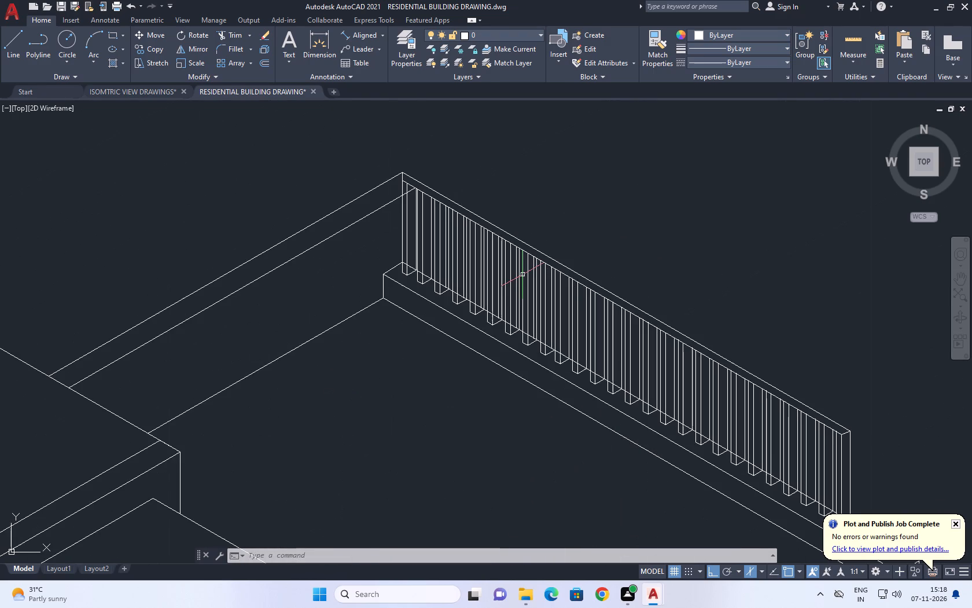
pyautogui.scroll(3, 513, 304)
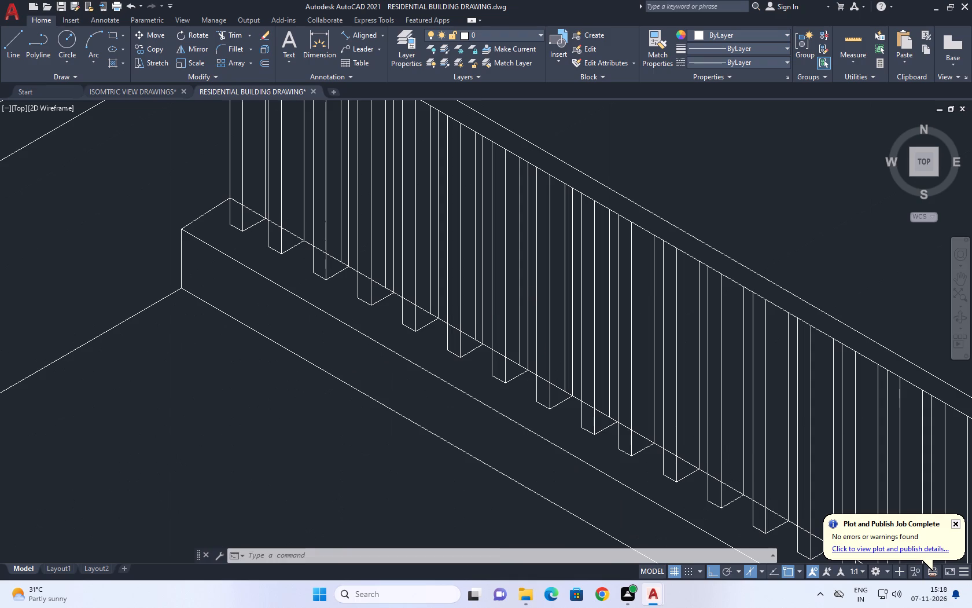
pyautogui.scroll(-1, 513, 304)
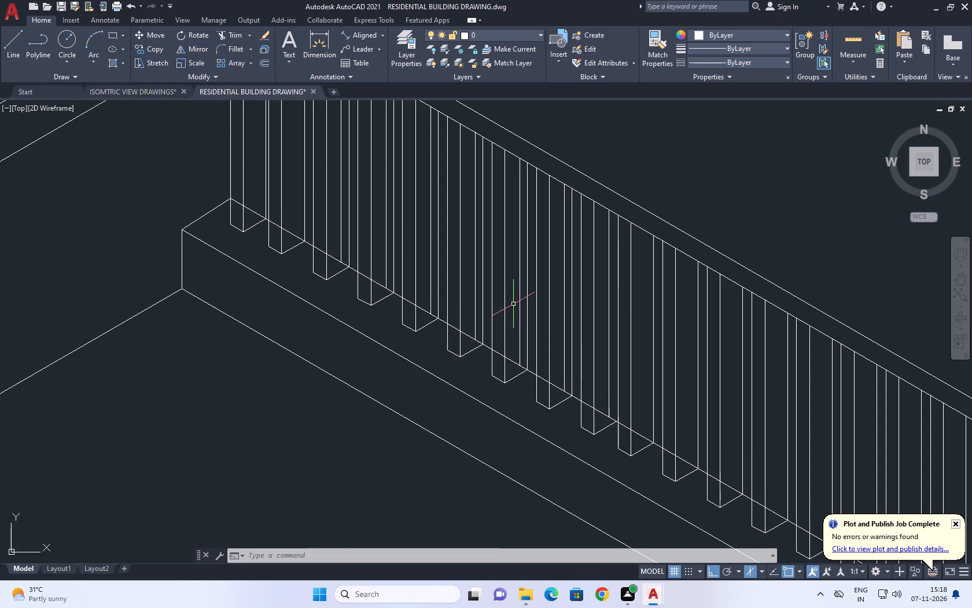
pyautogui.scroll(2, 561, 384)
pyautogui.click(567, 374)
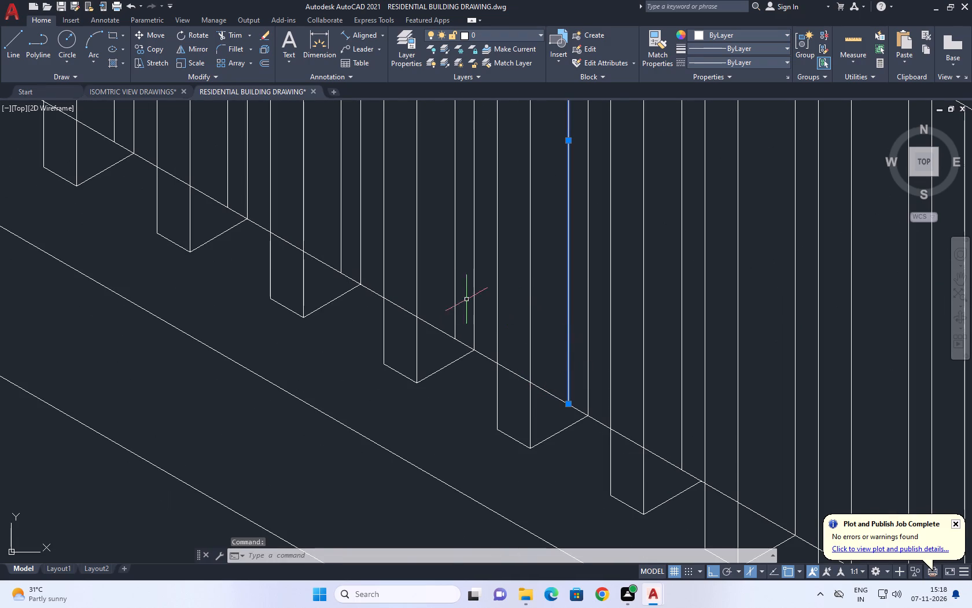
pyautogui.click(461, 299)
pyautogui.click(441, 272)
pyautogui.moveTo(432, 274); pyautogui.dragTo(488, 389, button='middle')
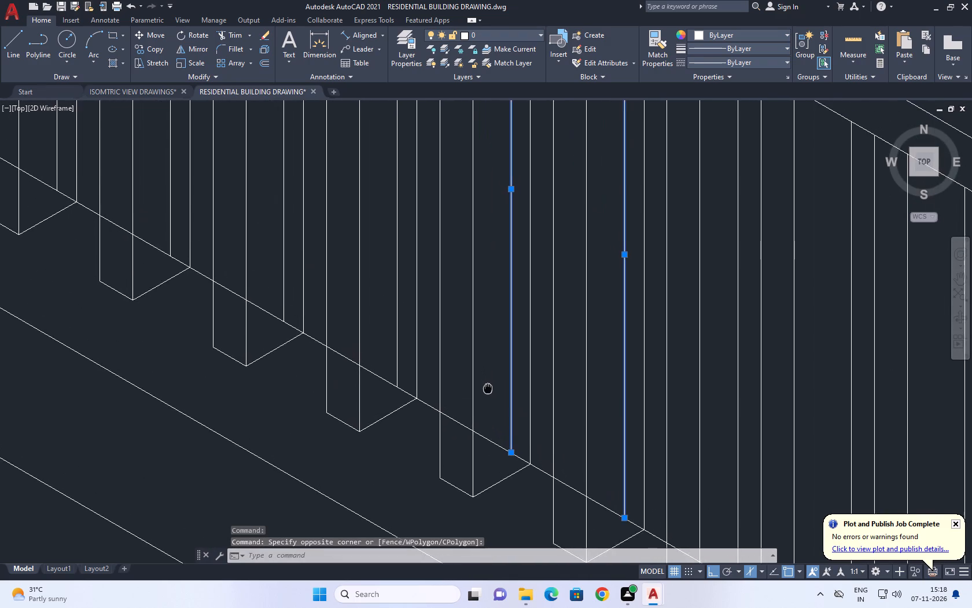
pyautogui.moveTo(488, 389); pyautogui.dragTo(543, 406, button='middle')
pyautogui.moveTo(462, 363); pyautogui.dragTo(456, 360)
pyautogui.click(444, 340)
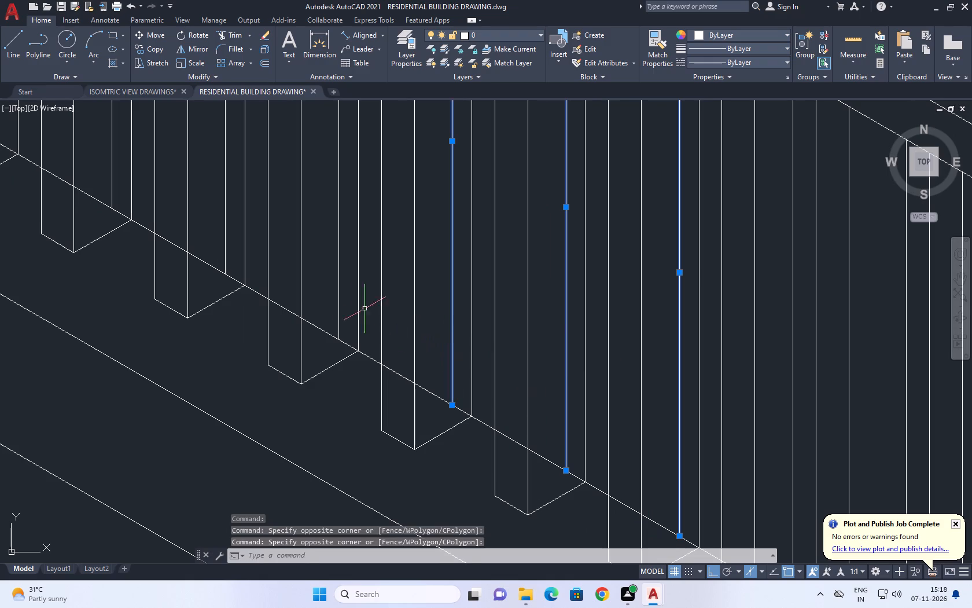
pyautogui.click(339, 307)
pyautogui.moveTo(208, 301); pyautogui.dragTo(465, 522, button='middle')
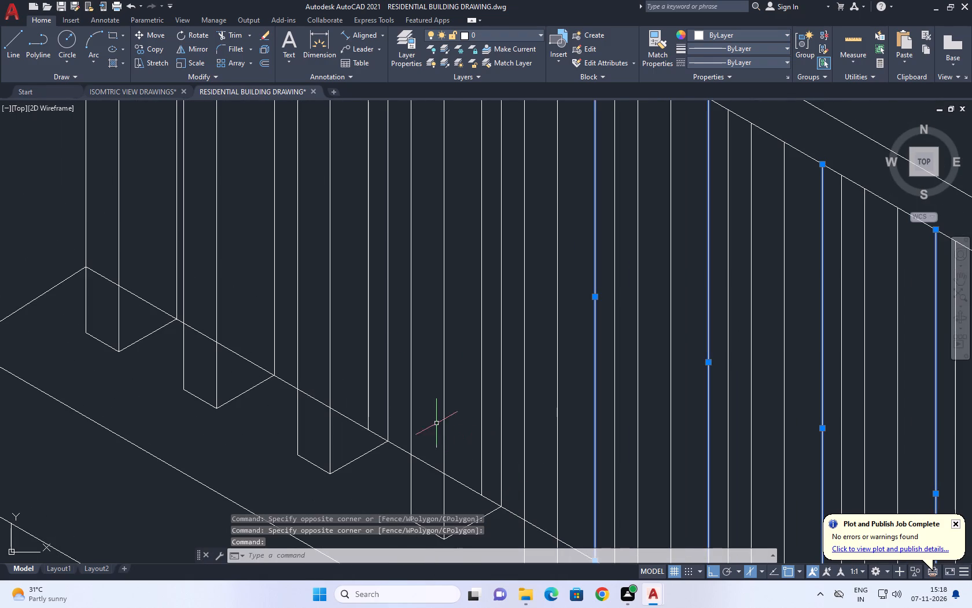
pyautogui.click(489, 450)
pyautogui.click(468, 420)
pyautogui.click(374, 378)
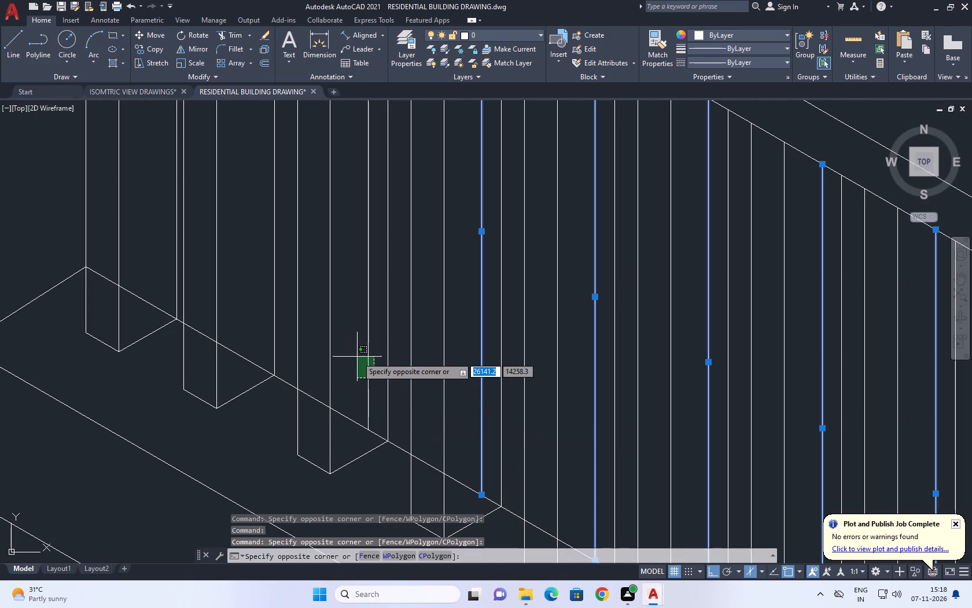
pyautogui.click(357, 357)
pyautogui.moveTo(388, 365); pyautogui.dragTo(407, 413, button='middle')
pyautogui.press('Delete')
# Examine the slatted railing along its length for remaining extra lines.
pyautogui.scroll(-2, 408, 413)
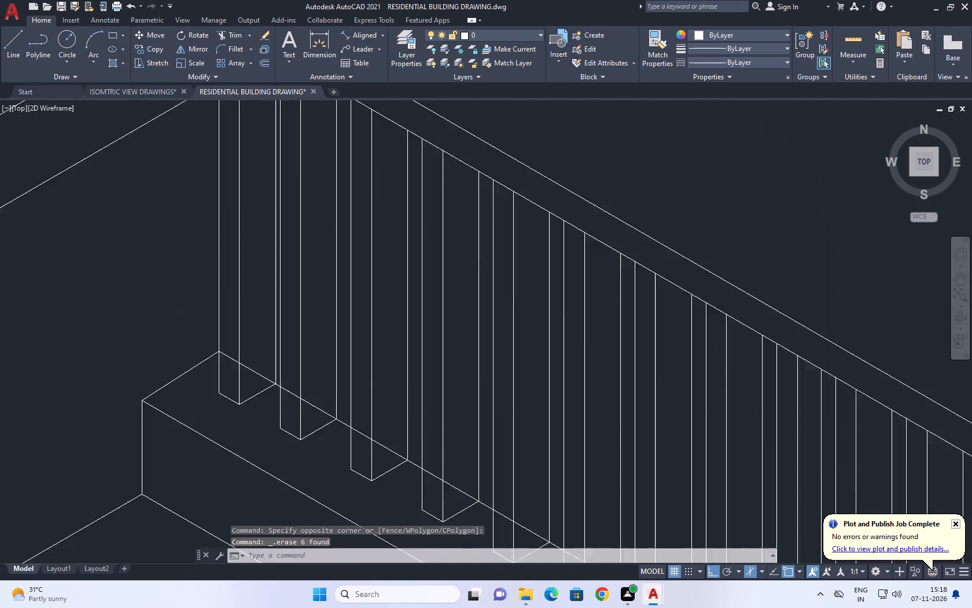
pyautogui.scroll(-1, 413, 415)
pyautogui.moveTo(575, 430); pyautogui.dragTo(544, 395, button='middle')
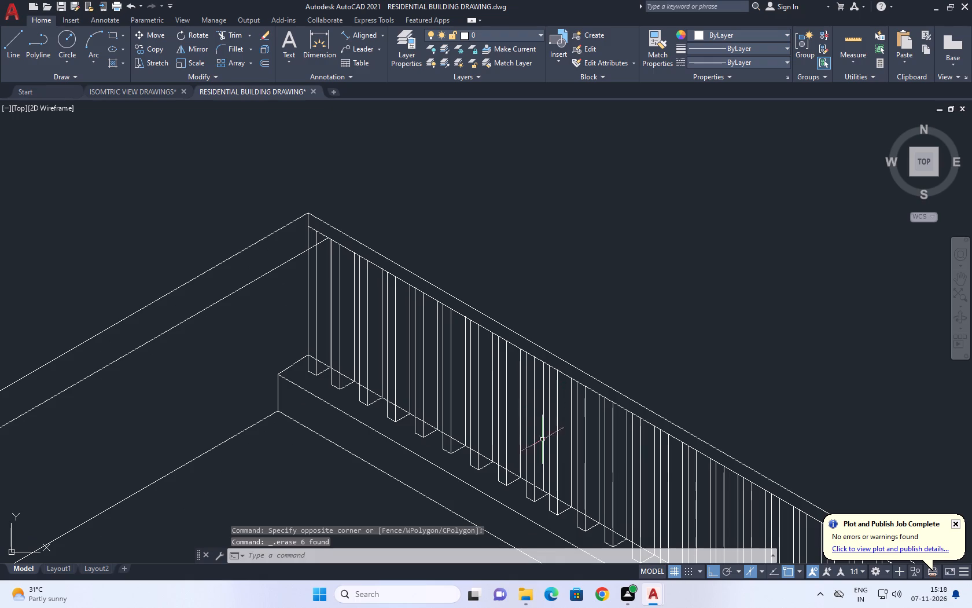
pyautogui.moveTo(553, 470); pyautogui.dragTo(532, 367, button='middle')
pyautogui.moveTo(634, 441); pyautogui.dragTo(600, 429, button='middle')
pyautogui.scroll(1, 413, 279)
pyautogui.moveTo(415, 283); pyautogui.dragTo(419, 289, button='middle')
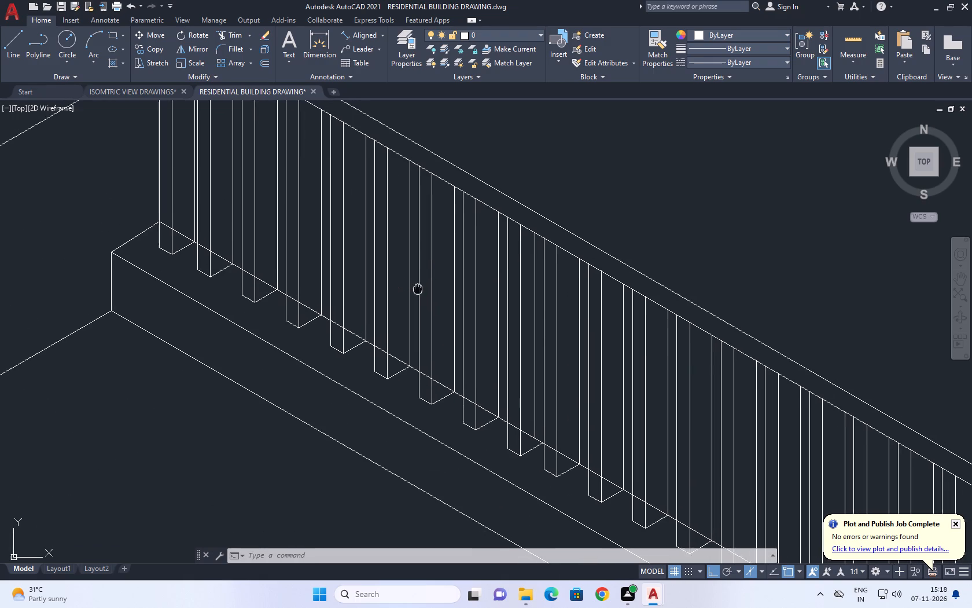
pyautogui.moveTo(419, 289); pyautogui.dragTo(423, 298, button='middle')
pyautogui.scroll(-2, 495, 290)
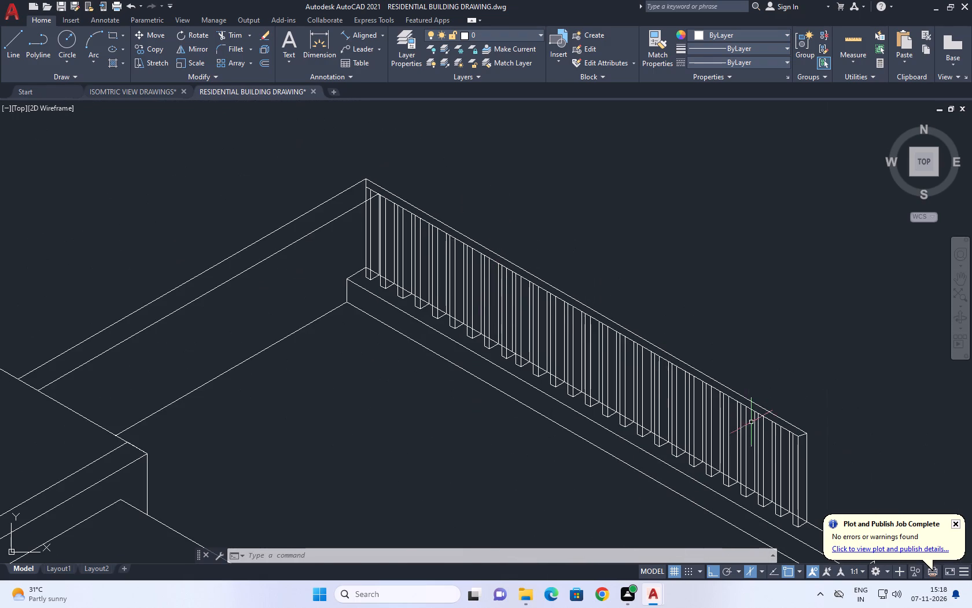
pyautogui.scroll(-1, 747, 426)
pyautogui.moveTo(747, 426); pyautogui.dragTo(657, 345, button='middle')
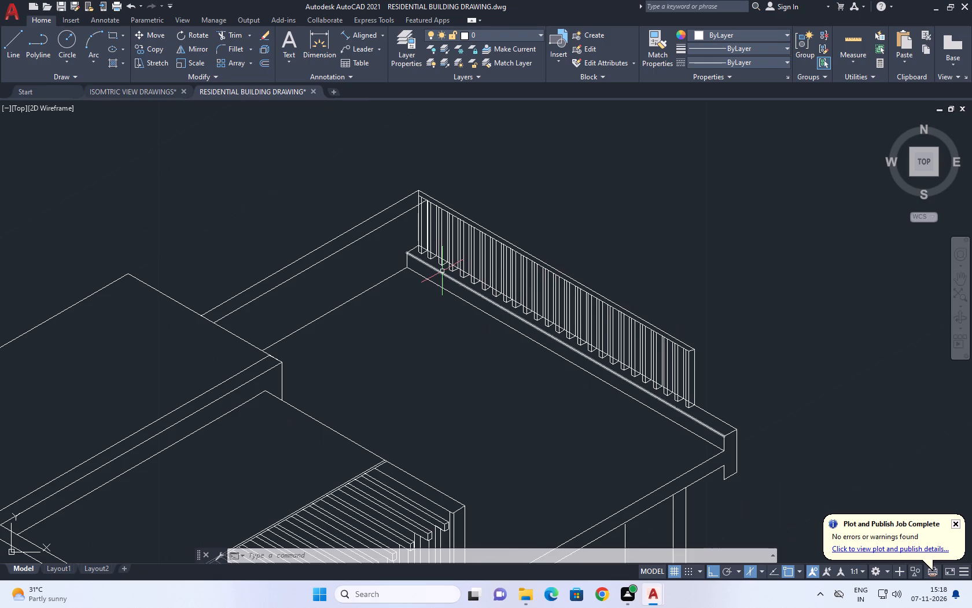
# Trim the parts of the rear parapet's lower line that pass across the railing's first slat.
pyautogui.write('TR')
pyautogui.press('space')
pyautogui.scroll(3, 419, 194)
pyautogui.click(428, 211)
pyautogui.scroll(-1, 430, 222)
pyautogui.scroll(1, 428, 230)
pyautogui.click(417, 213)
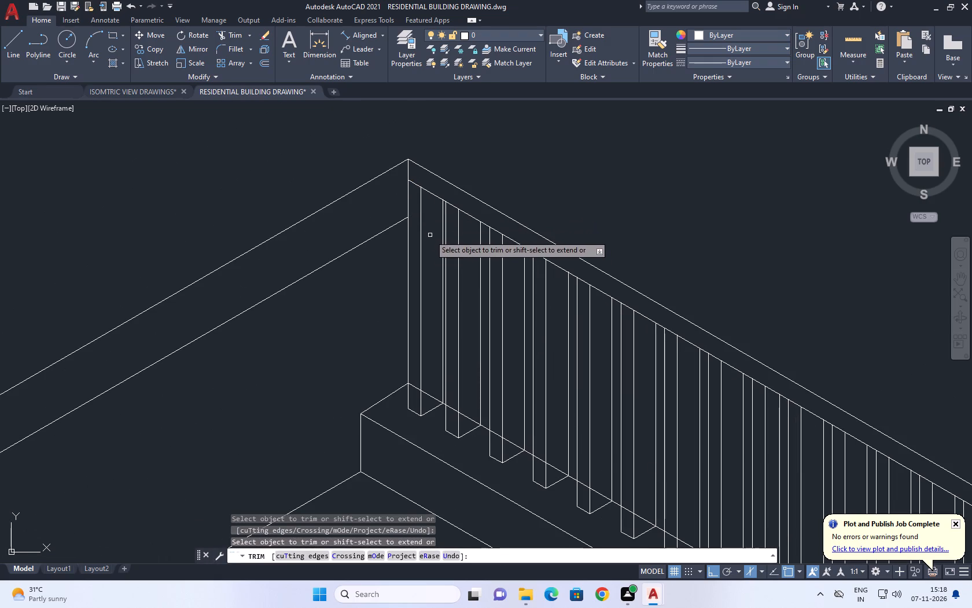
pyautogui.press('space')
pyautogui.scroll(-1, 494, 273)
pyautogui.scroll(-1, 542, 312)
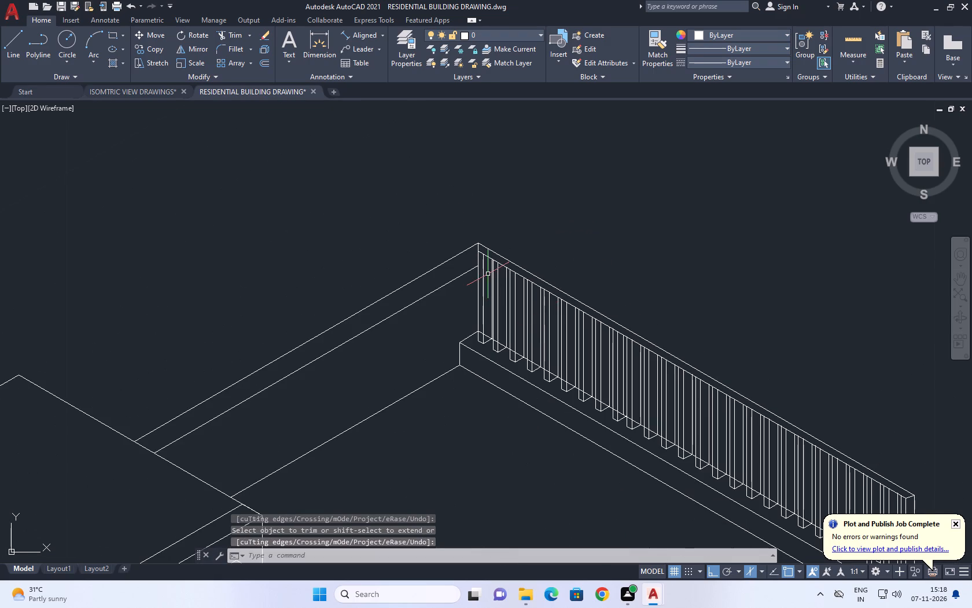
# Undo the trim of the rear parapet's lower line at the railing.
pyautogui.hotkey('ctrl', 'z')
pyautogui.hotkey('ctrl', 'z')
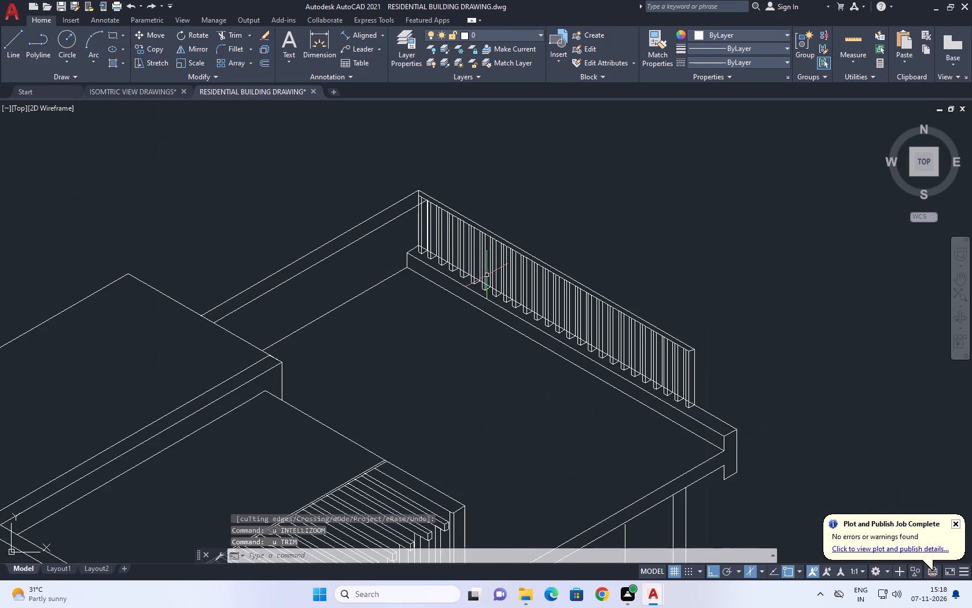
# Delete the extra vertical line immediately beside the second railing slat at the rear corner.
pyautogui.scroll(3, 414, 203)
pyautogui.scroll(1, 480, 200)
pyautogui.moveTo(484, 215); pyautogui.dragTo(485, 280, button='middle')
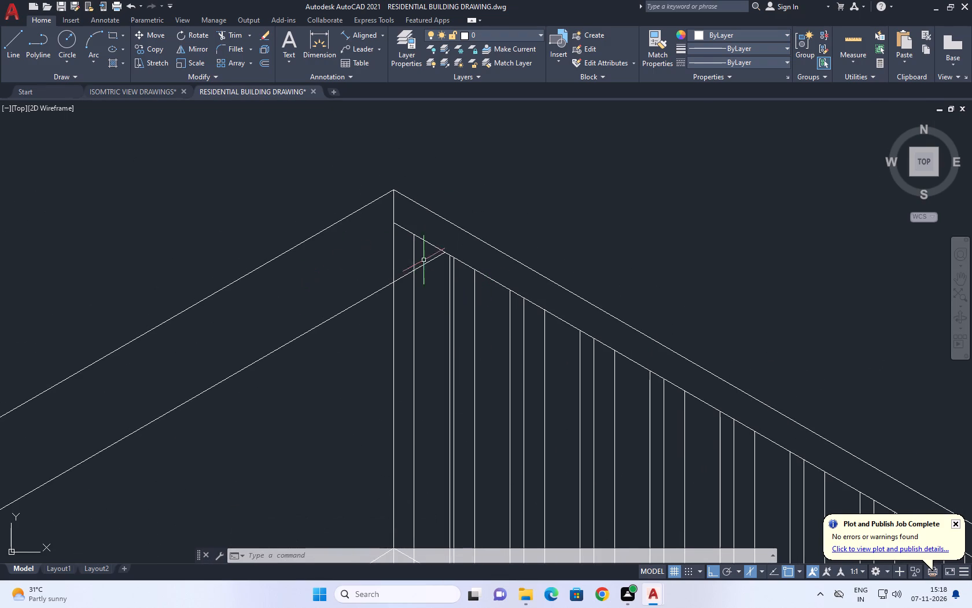
pyautogui.scroll(1, 429, 266)
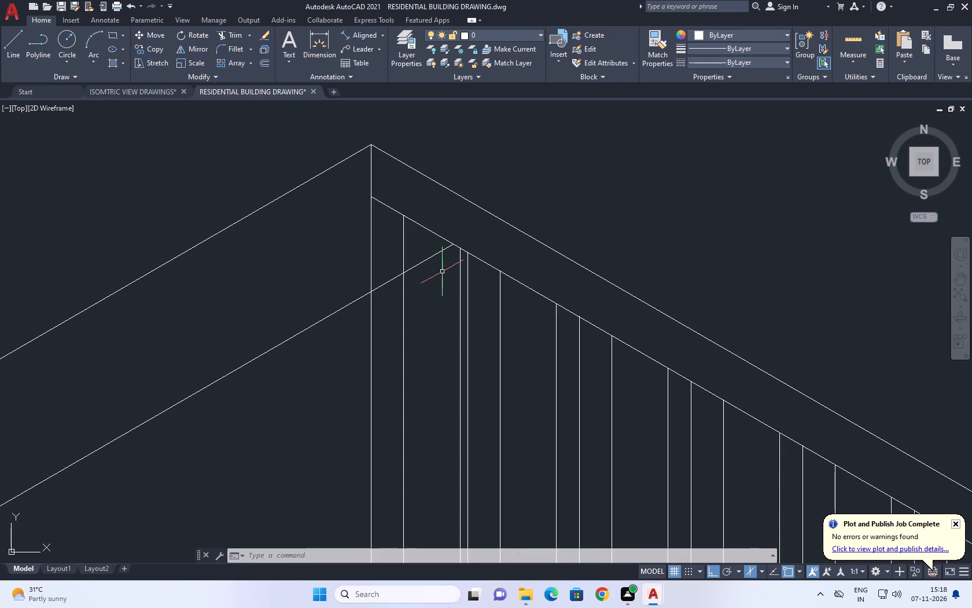
pyautogui.click(461, 278)
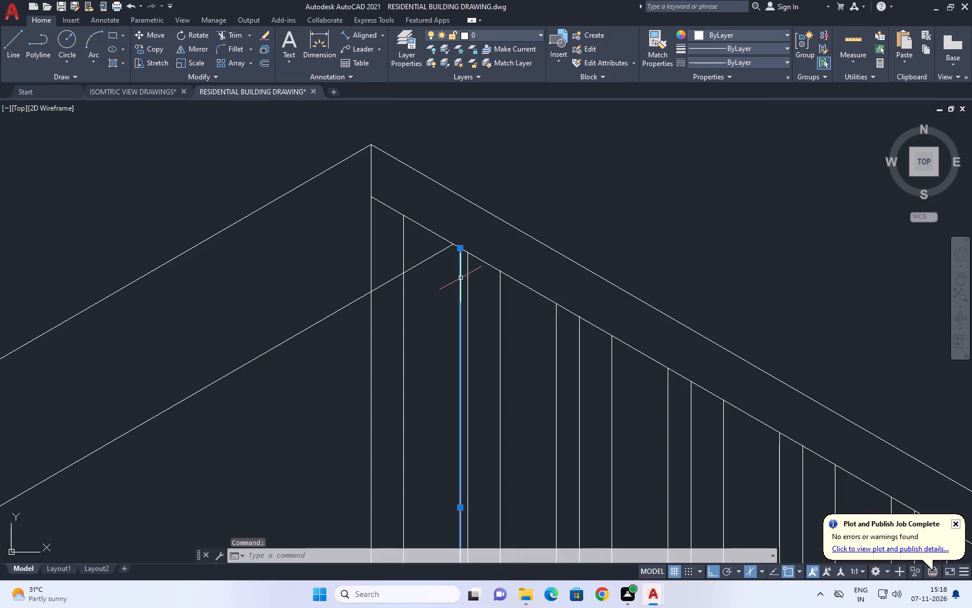
pyautogui.press('Delete')
pyautogui.moveTo(573, 368); pyautogui.dragTo(405, 279, button='middle')
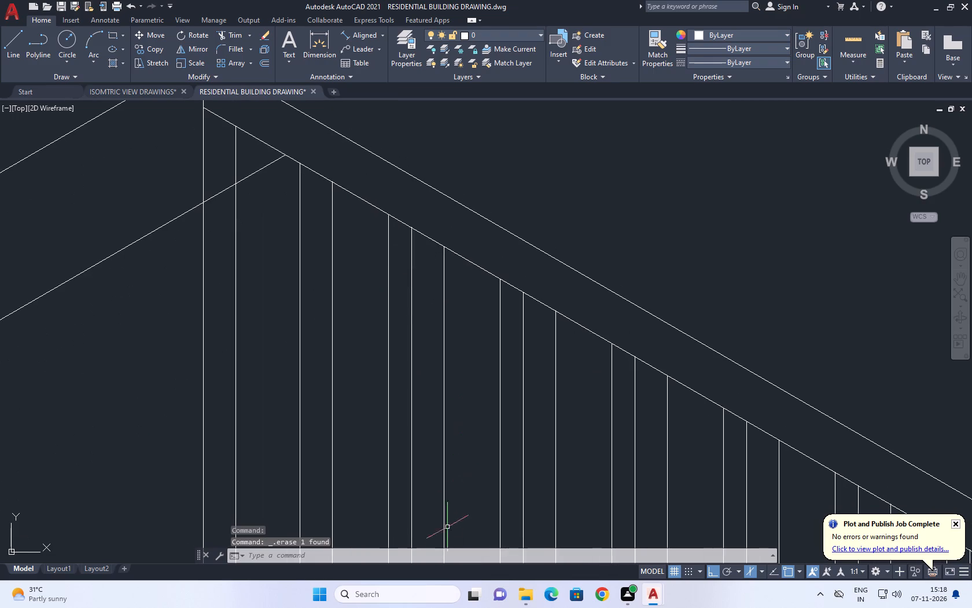
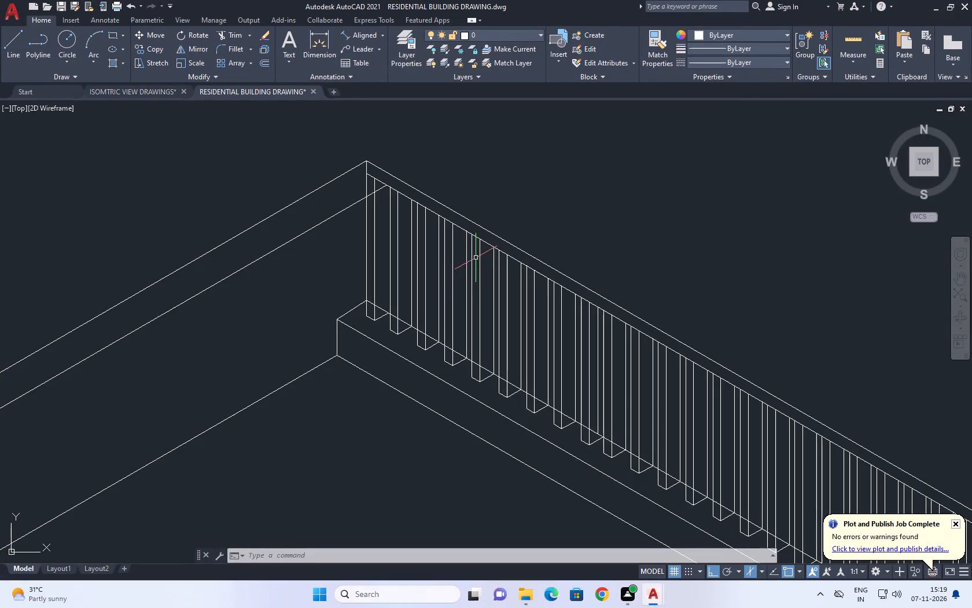
# Copy the upper roof's short outer edge, where the rear parapet meets it, 0.226 inward along the roof's long edge.
pyautogui.moveTo(339, 372); pyautogui.dragTo(391, 341, button='middle')
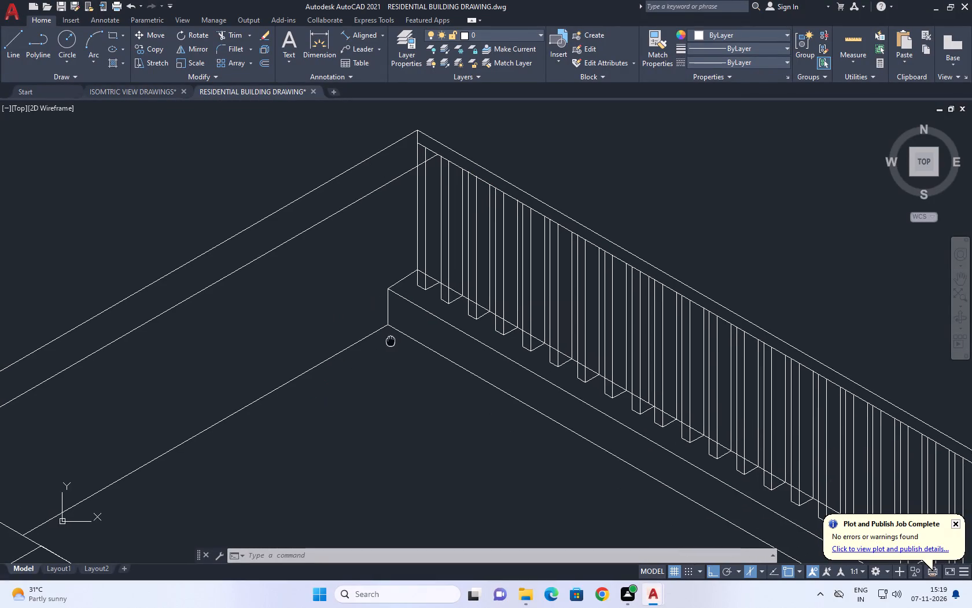
pyautogui.moveTo(391, 341); pyautogui.dragTo(395, 341, button='middle')
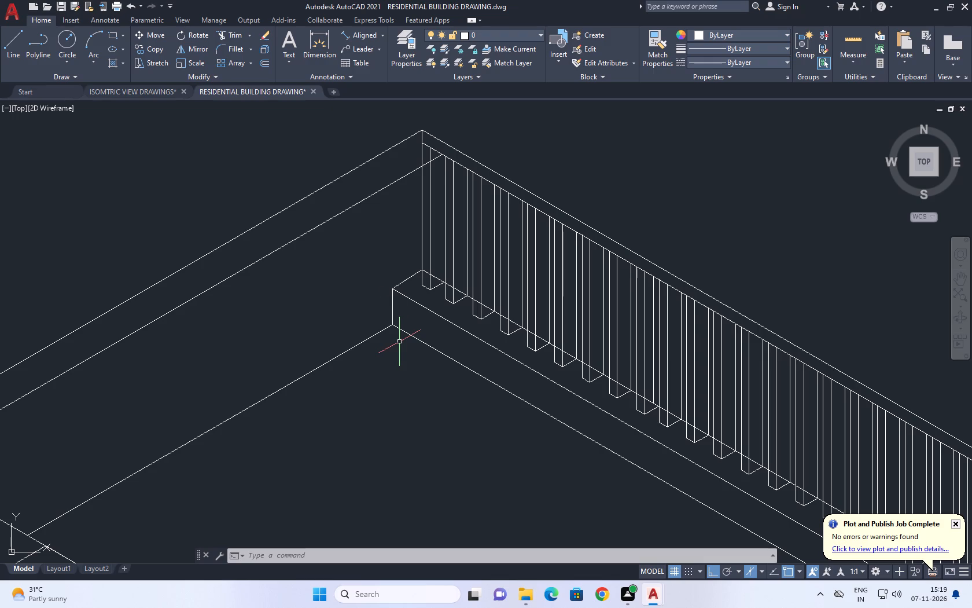
pyautogui.scroll(-3, 360, 248)
pyautogui.moveTo(183, 288); pyautogui.dragTo(303, 272, button='middle')
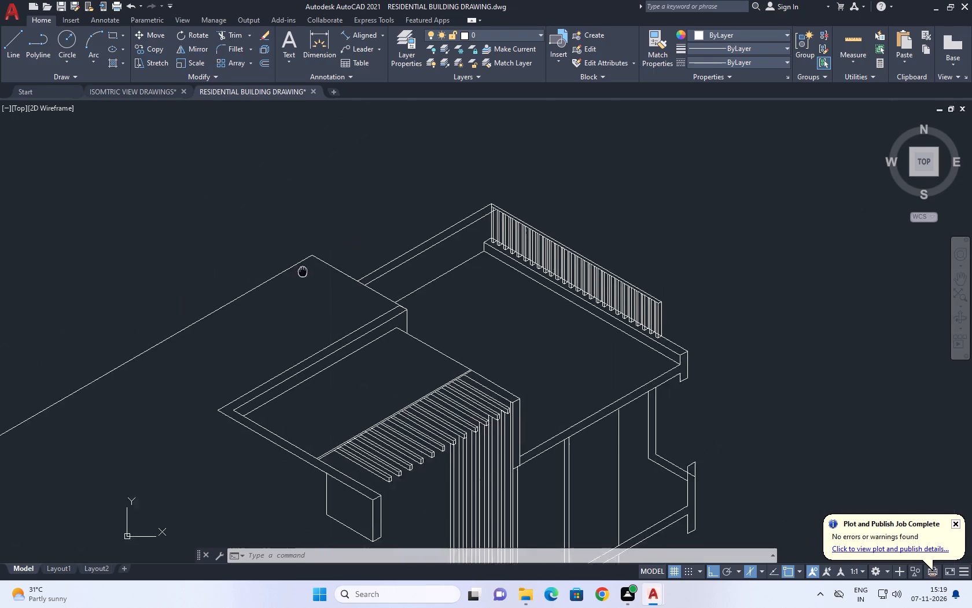
pyautogui.moveTo(303, 272); pyautogui.dragTo(378, 269, button='middle')
pyautogui.scroll(2, 474, 278)
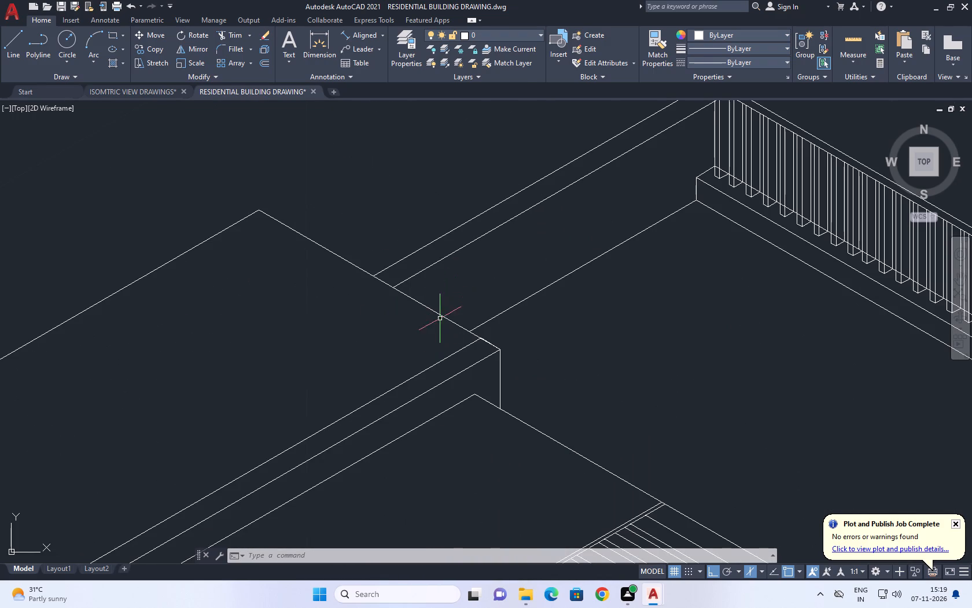
pyautogui.click(440, 311)
pyautogui.click(391, 323)
pyautogui.click(158, 51)
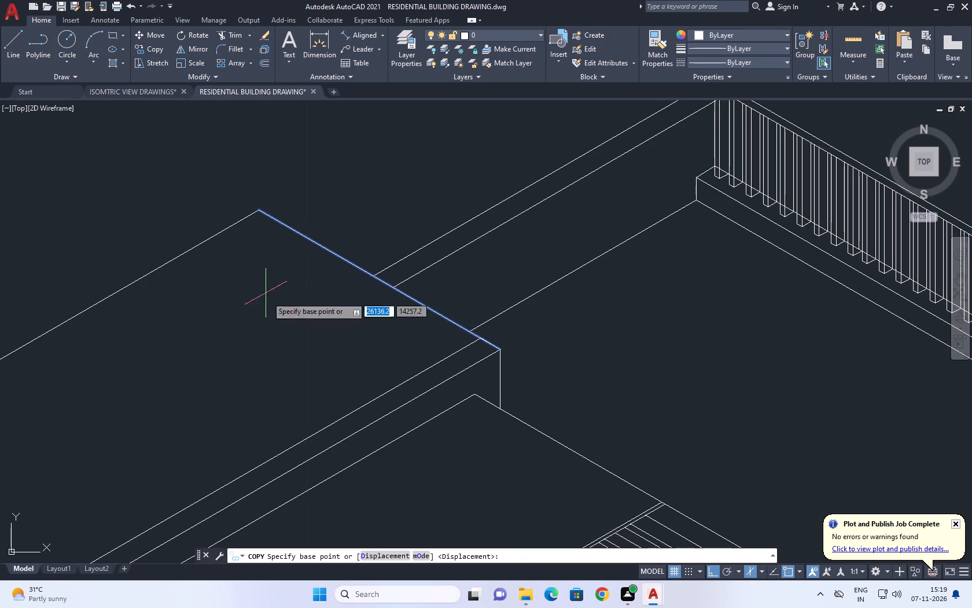
pyautogui.moveTo(362, 309); pyautogui.dragTo(341, 338)
pyautogui.write('0.')
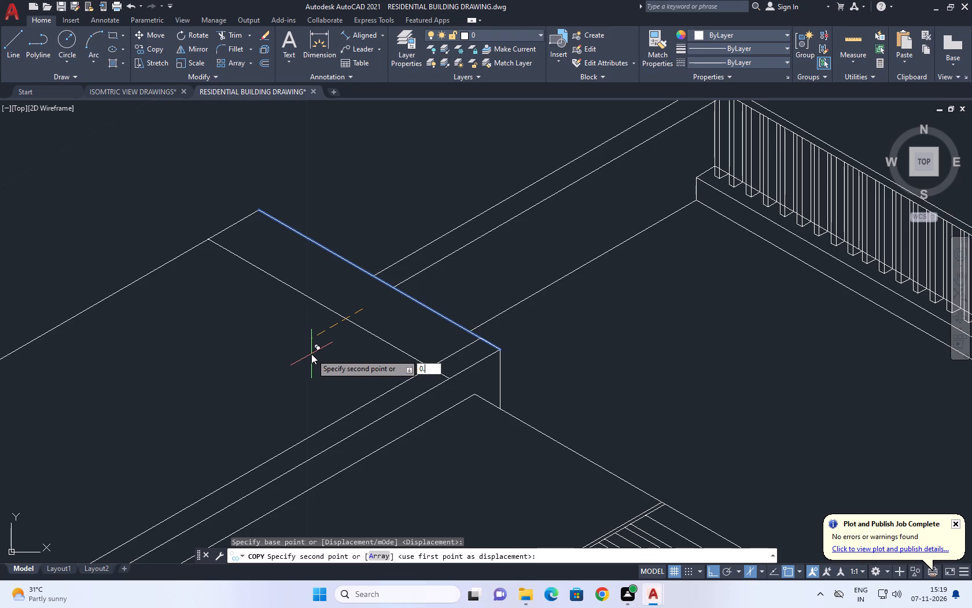
pyautogui.moveTo(204, 426); pyautogui.dragTo(251, 397, button='middle')
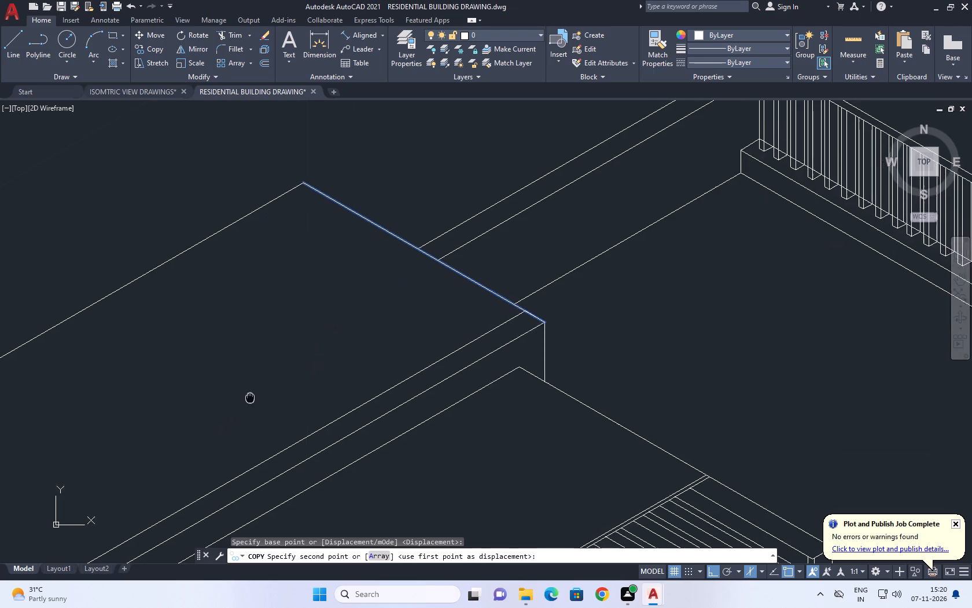
pyautogui.moveTo(251, 397); pyautogui.dragTo(253, 396, button='middle')
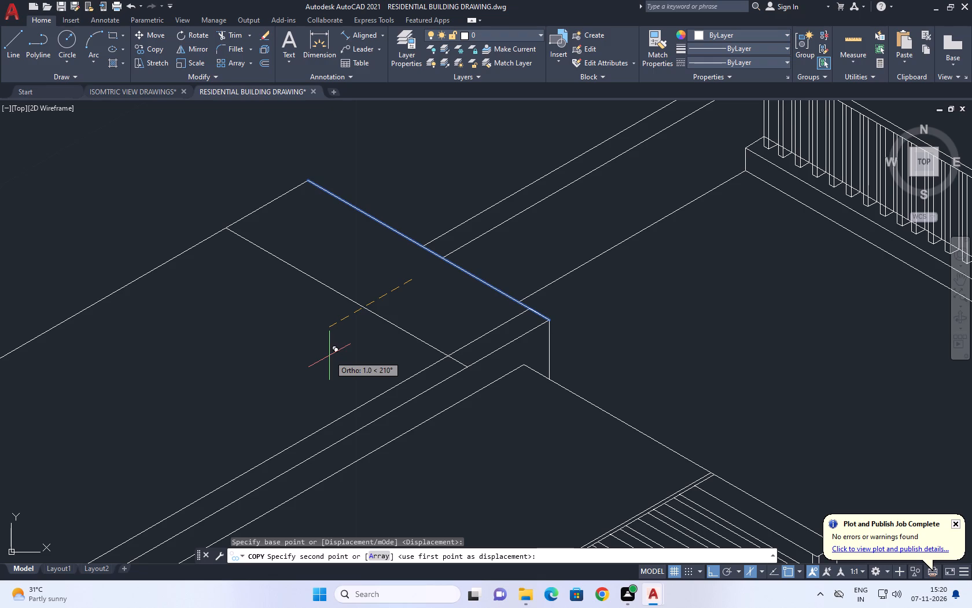
pyautogui.write('0.226')
pyautogui.press('Return')
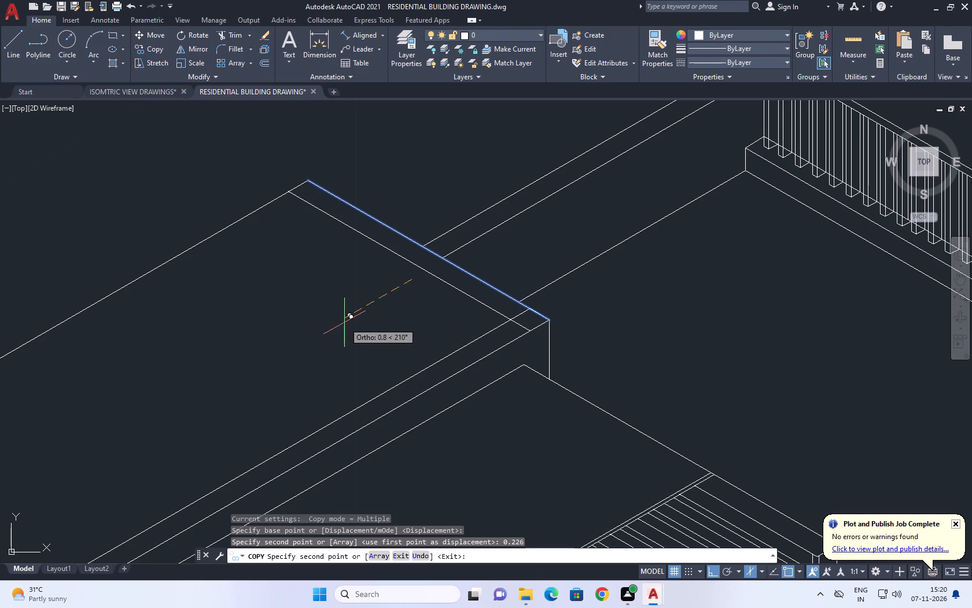
pyautogui.rightClick(446, 302)
pyautogui.click(486, 321)
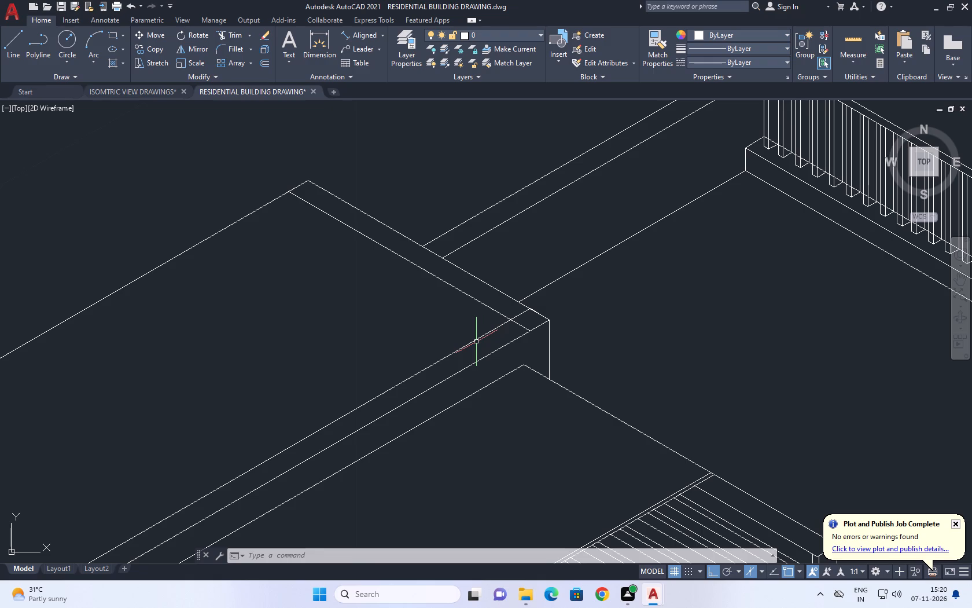
# Trim the crossing line ends at the roof's corner near the rear parapet to form a clean inner corner.
pyautogui.moveTo(319, 350); pyautogui.dragTo(361, 344, button='middle')
pyautogui.scroll(1, 361, 343)
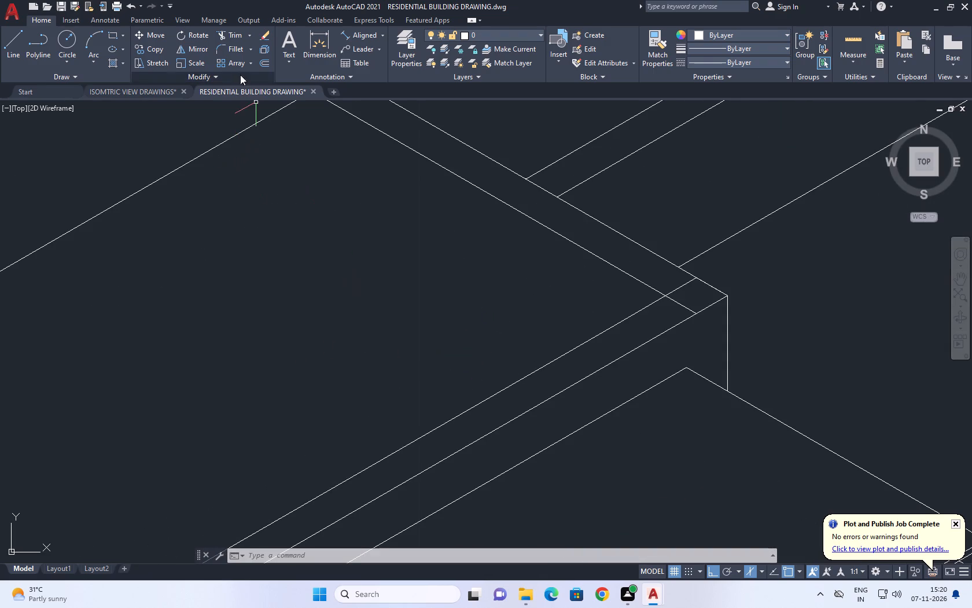
pyautogui.click(223, 34)
pyautogui.scroll(2, 669, 297)
pyautogui.click(683, 265)
pyautogui.click(679, 321)
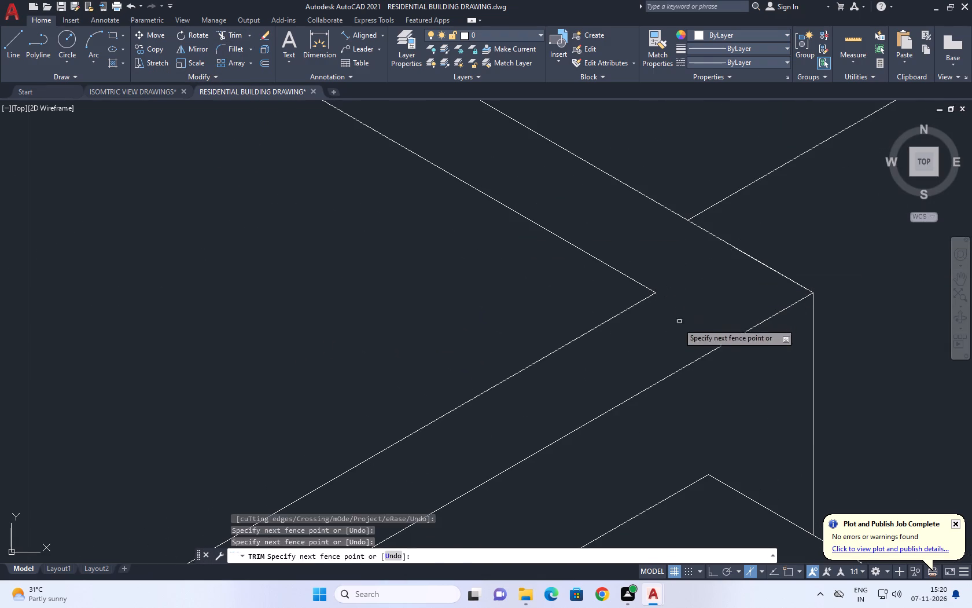
pyautogui.moveTo(662, 304); pyautogui.dragTo(664, 310, button='right')
pyautogui.click(694, 331)
pyautogui.scroll(-5, 672, 313)
# Copy the upper roof's long outer edge 0.226 inward, using the left isoplane.
pyautogui.moveTo(668, 310); pyautogui.dragTo(610, 312, button='middle')
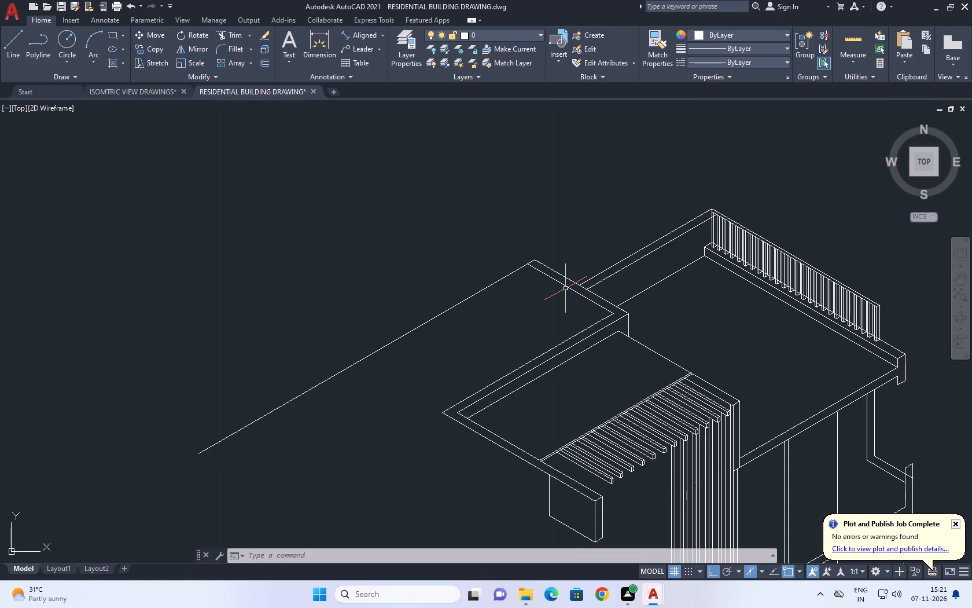
pyautogui.moveTo(495, 309); pyautogui.dragTo(486, 305)
pyautogui.click(446, 280)
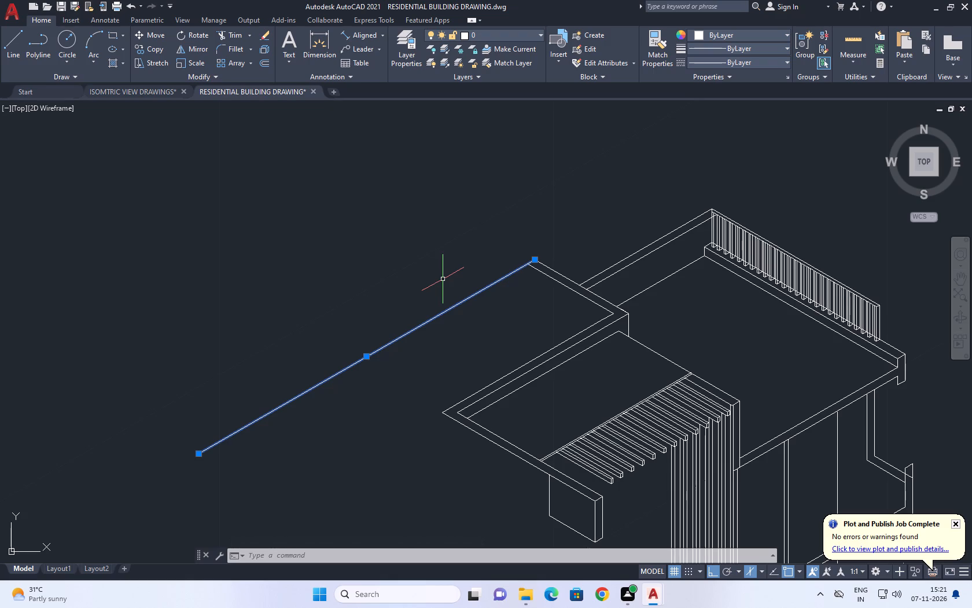
pyautogui.moveTo(415, 350); pyautogui.dragTo(427, 355, button='middle')
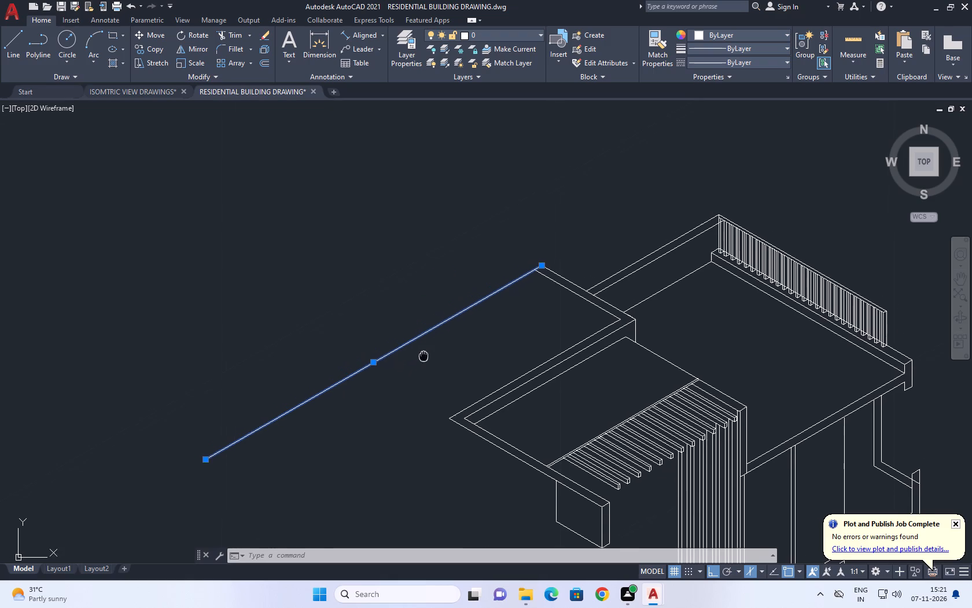
pyautogui.moveTo(427, 355); pyautogui.dragTo(432, 350, button='middle')
pyautogui.click(149, 46)
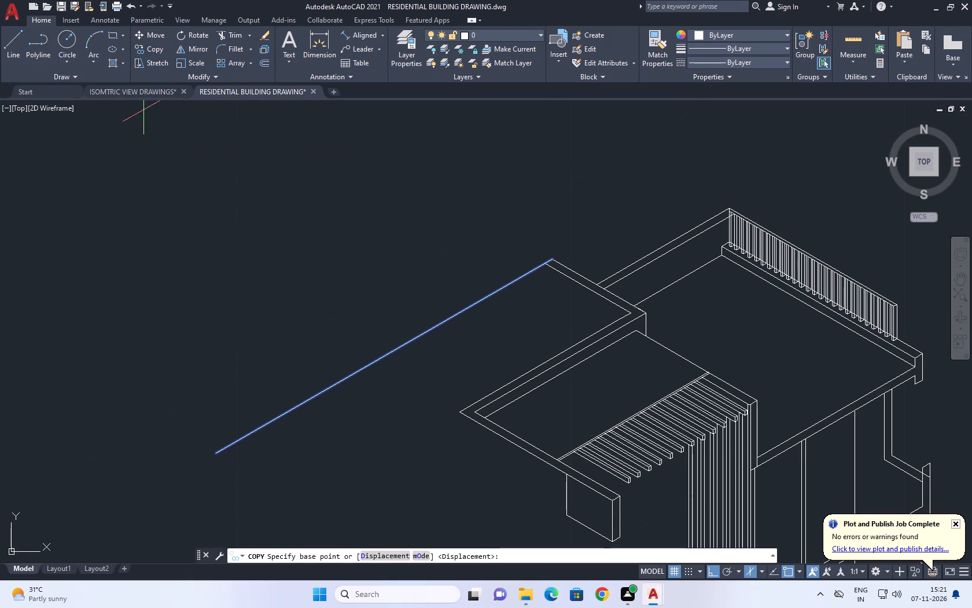
pyautogui.click(458, 353)
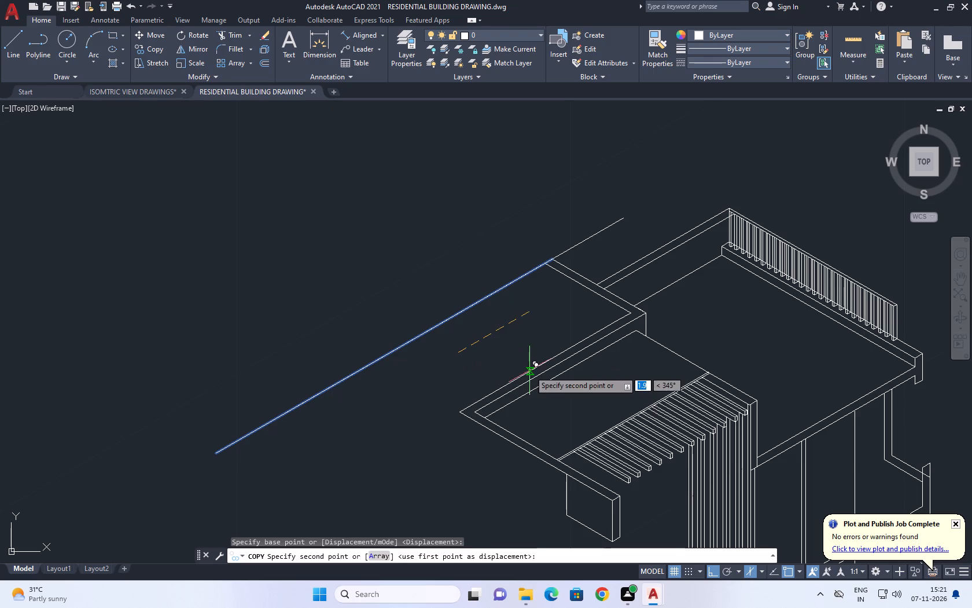
pyautogui.press('F5')
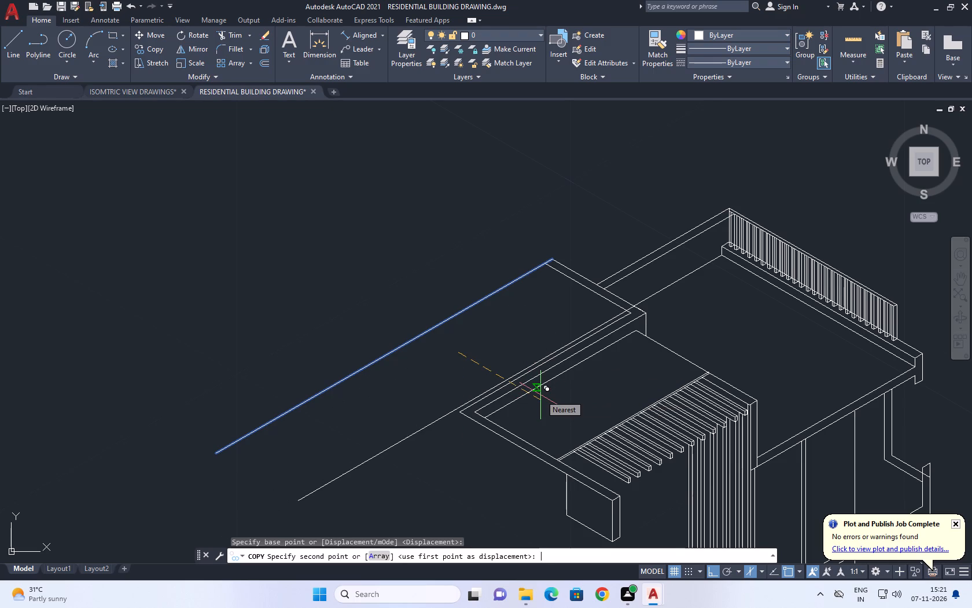
pyautogui.write('0..26')
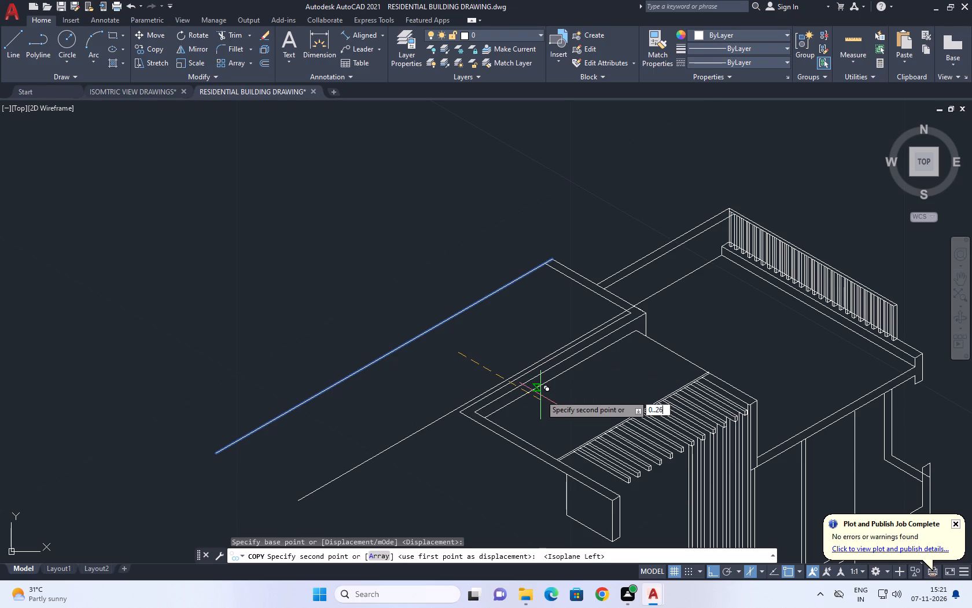
pyautogui.press('Return')
pyautogui.press('BackSpace')
pyautogui.press('BackSpace')
pyautogui.write('0.226')
pyautogui.press('Return')
pyautogui.scroll(1, 547, 398)
pyautogui.rightClick(273, 268)
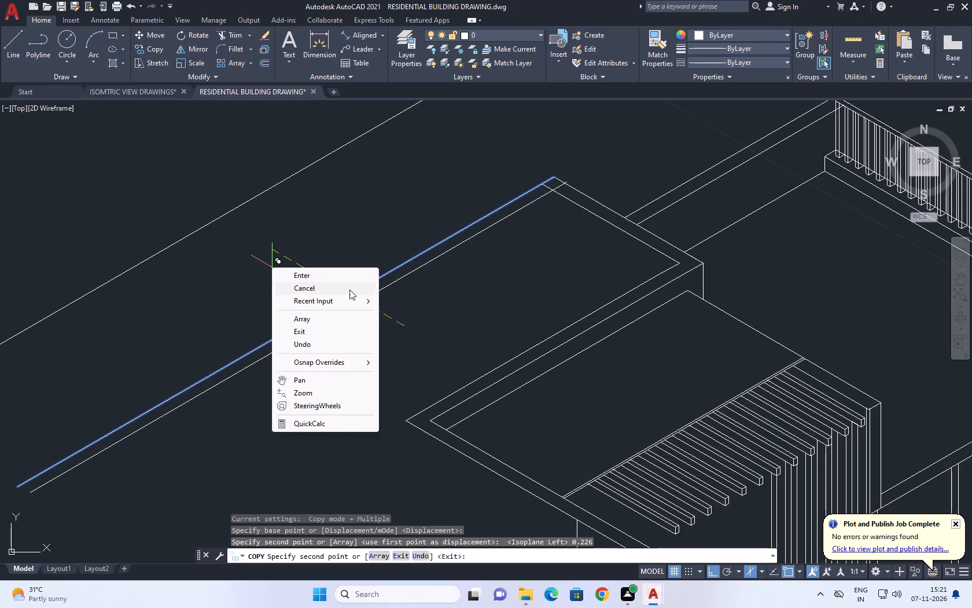
pyautogui.click(346, 288)
# Trim the crossing inner-line ends and the leftover stub at the roof's far rear corner.
pyautogui.moveTo(526, 149); pyautogui.dragTo(494, 213, button='middle')
pyautogui.click(232, 35)
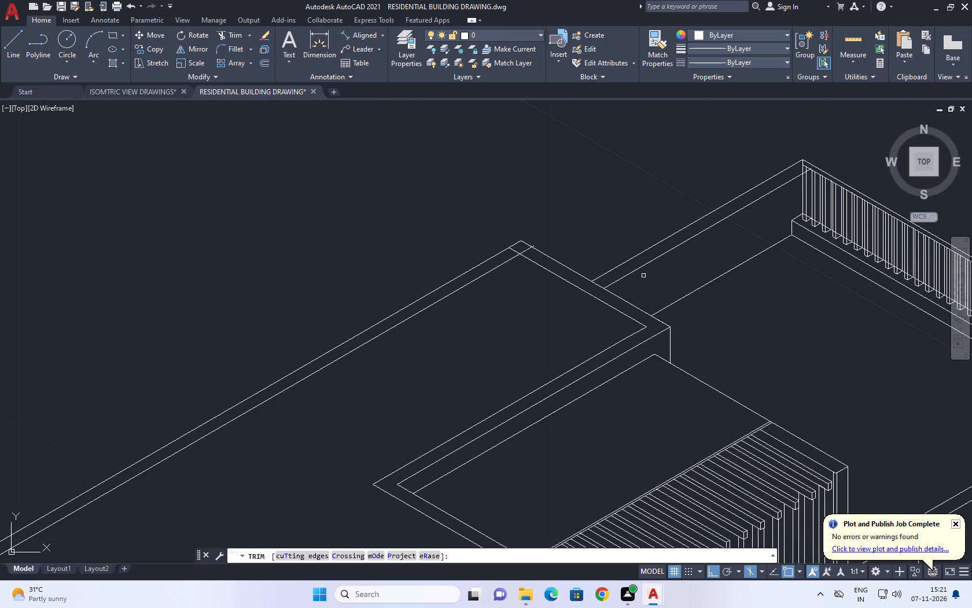
pyautogui.scroll(1, 539, 246)
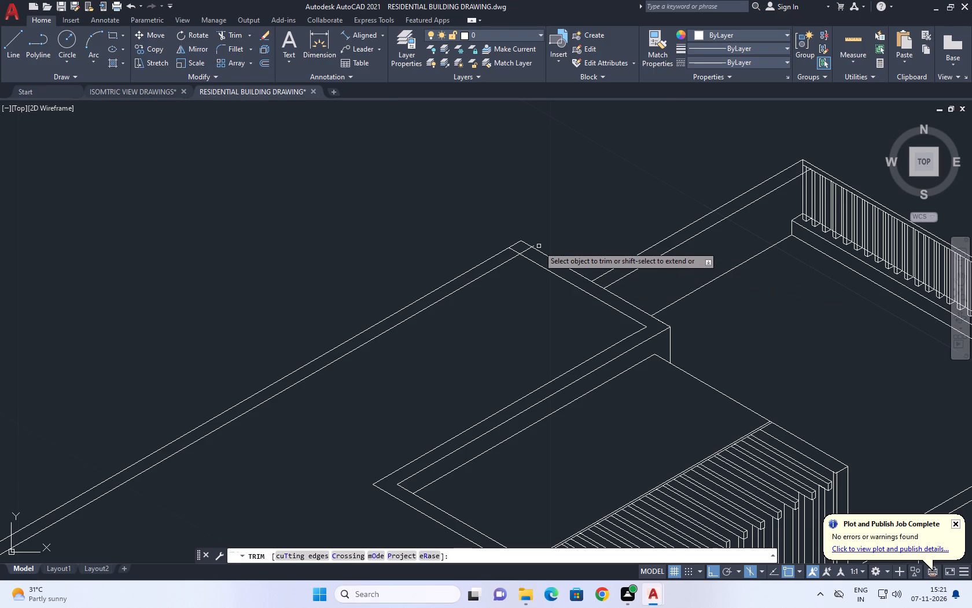
pyautogui.scroll(1, 539, 246)
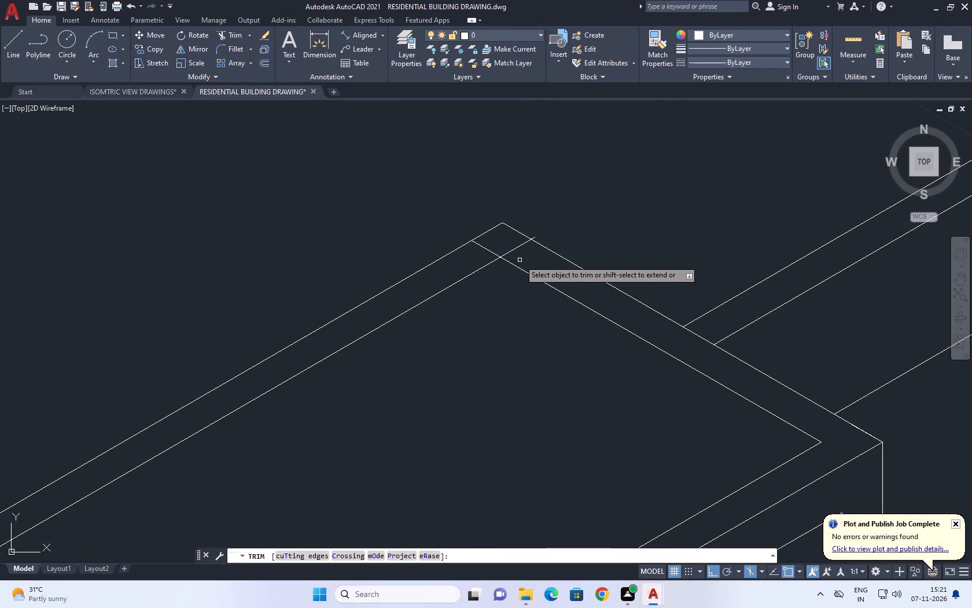
pyautogui.scroll(2, 520, 260)
pyautogui.click(522, 239)
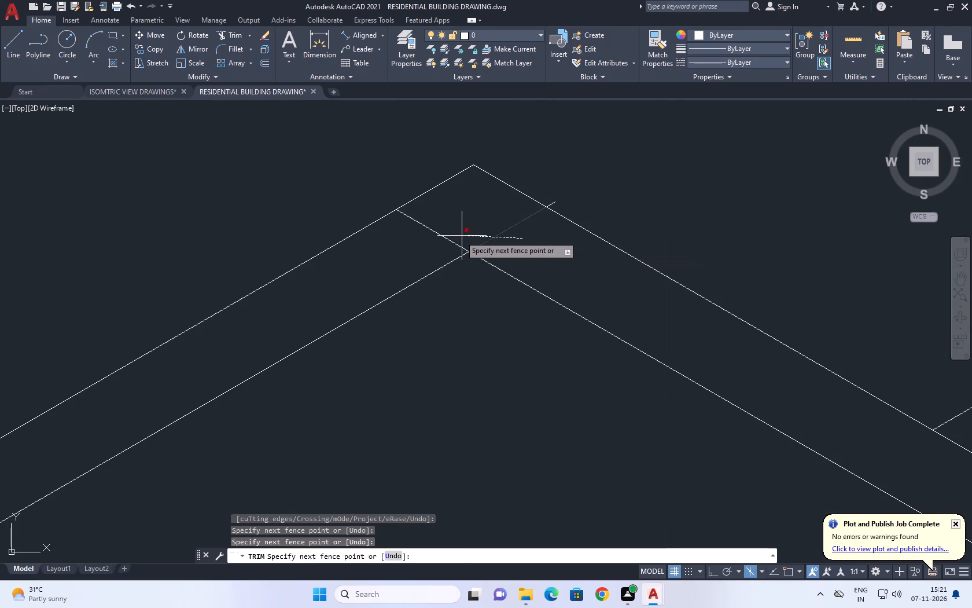
pyautogui.click(431, 241)
pyautogui.scroll(2, 547, 208)
pyautogui.click(554, 202)
pyautogui.rightClick(560, 182)
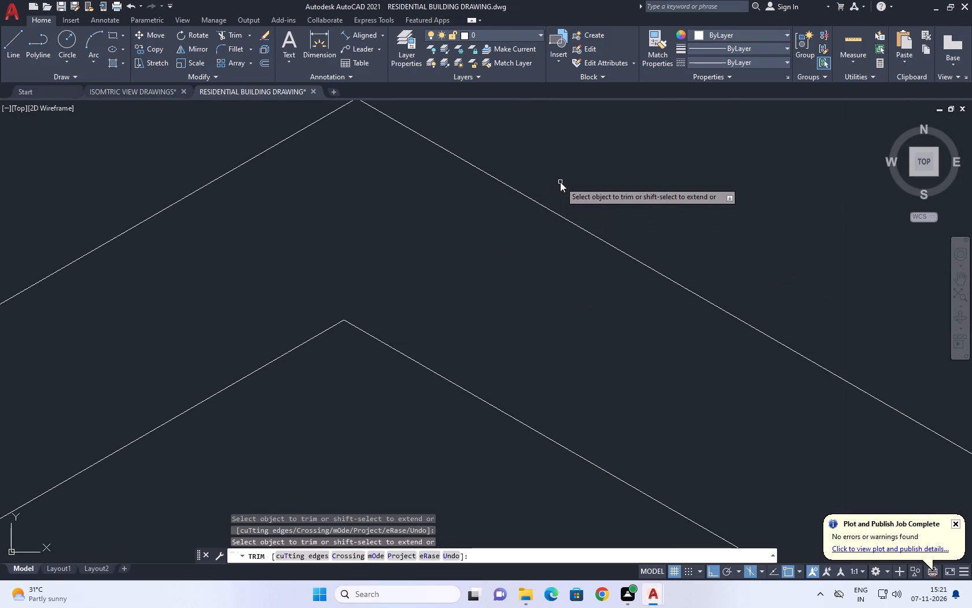
pyautogui.click(583, 193)
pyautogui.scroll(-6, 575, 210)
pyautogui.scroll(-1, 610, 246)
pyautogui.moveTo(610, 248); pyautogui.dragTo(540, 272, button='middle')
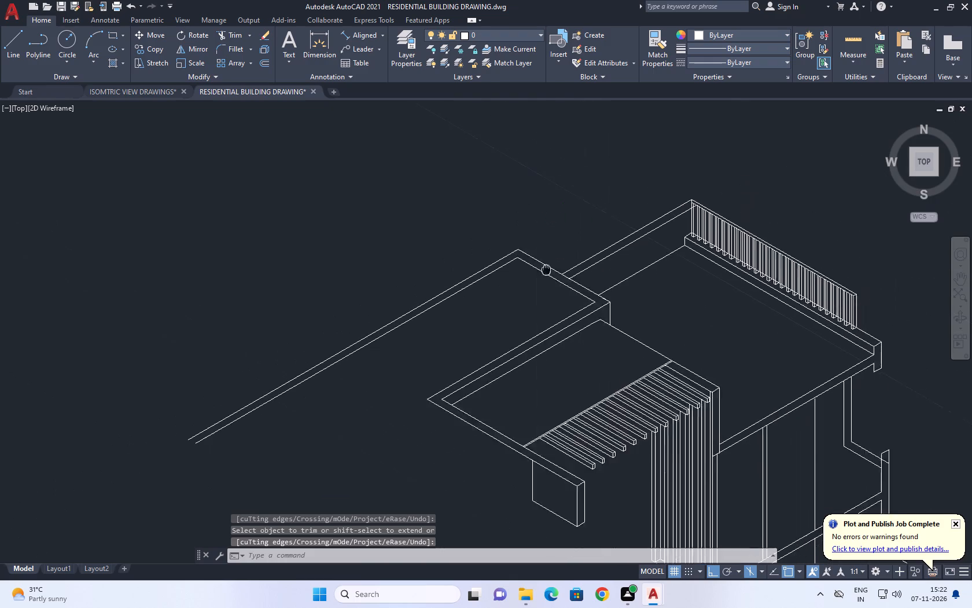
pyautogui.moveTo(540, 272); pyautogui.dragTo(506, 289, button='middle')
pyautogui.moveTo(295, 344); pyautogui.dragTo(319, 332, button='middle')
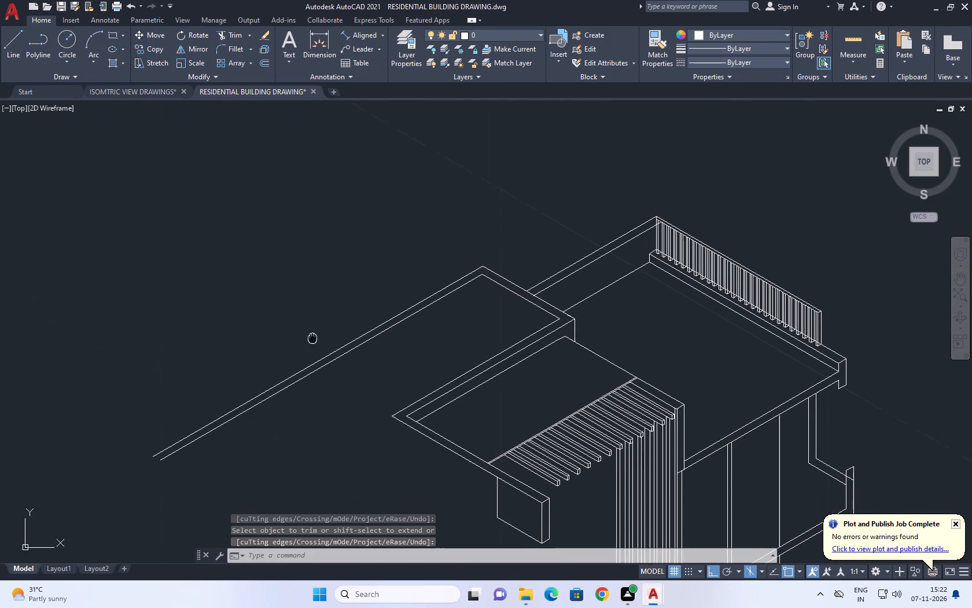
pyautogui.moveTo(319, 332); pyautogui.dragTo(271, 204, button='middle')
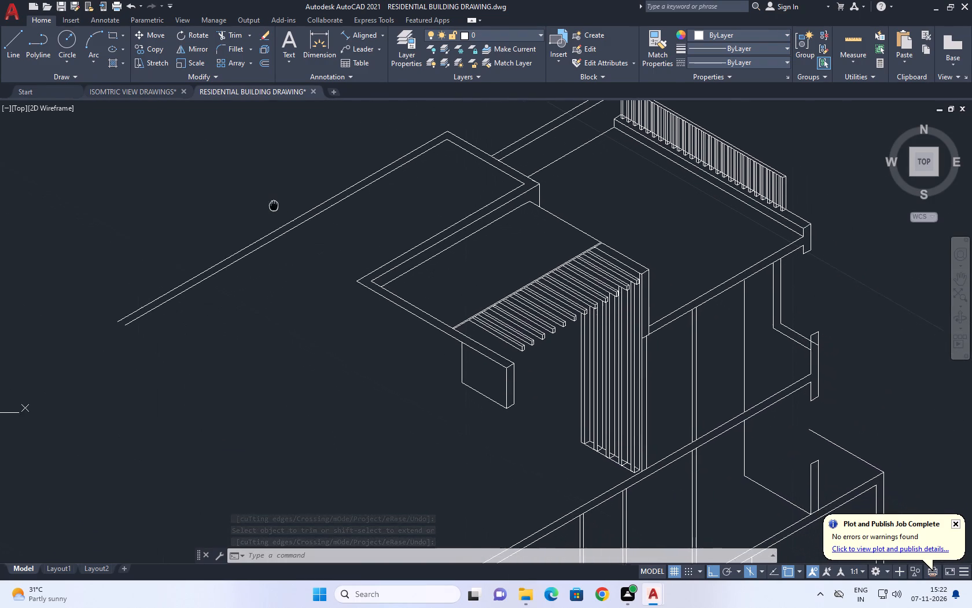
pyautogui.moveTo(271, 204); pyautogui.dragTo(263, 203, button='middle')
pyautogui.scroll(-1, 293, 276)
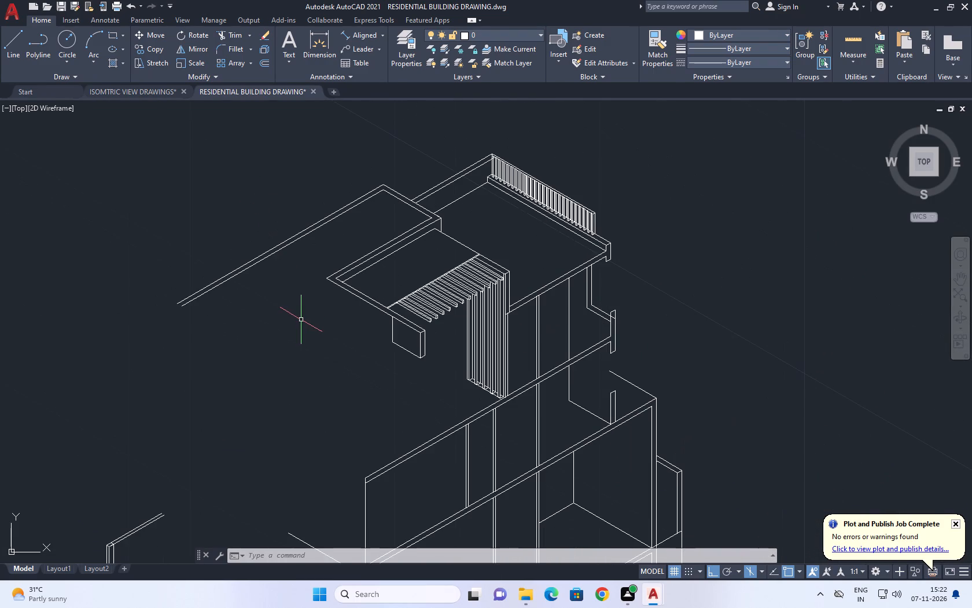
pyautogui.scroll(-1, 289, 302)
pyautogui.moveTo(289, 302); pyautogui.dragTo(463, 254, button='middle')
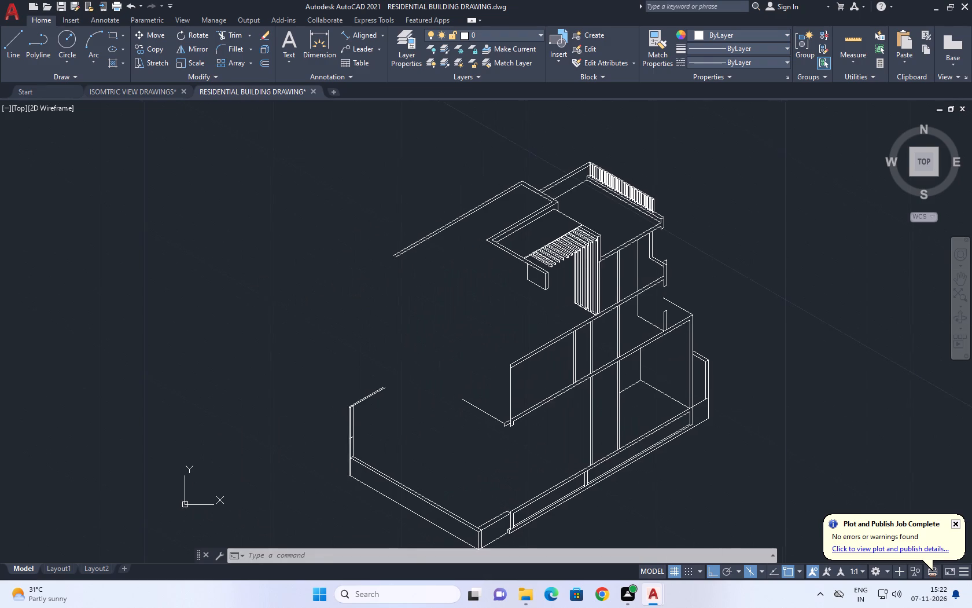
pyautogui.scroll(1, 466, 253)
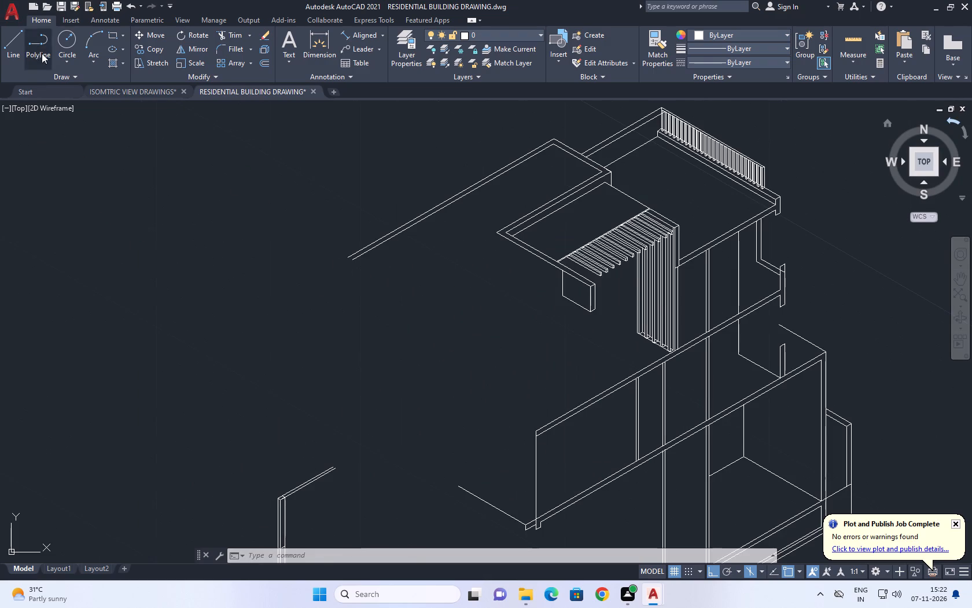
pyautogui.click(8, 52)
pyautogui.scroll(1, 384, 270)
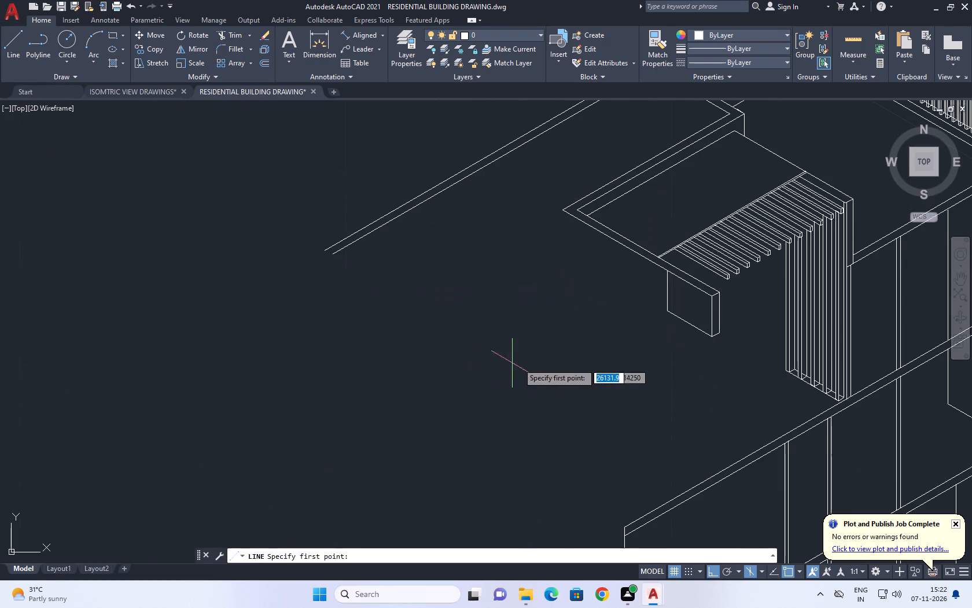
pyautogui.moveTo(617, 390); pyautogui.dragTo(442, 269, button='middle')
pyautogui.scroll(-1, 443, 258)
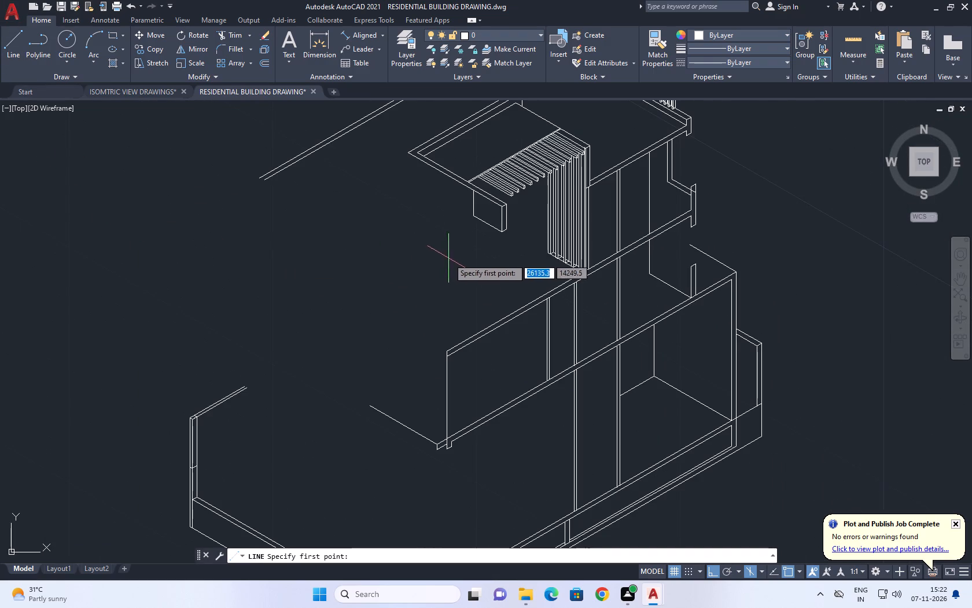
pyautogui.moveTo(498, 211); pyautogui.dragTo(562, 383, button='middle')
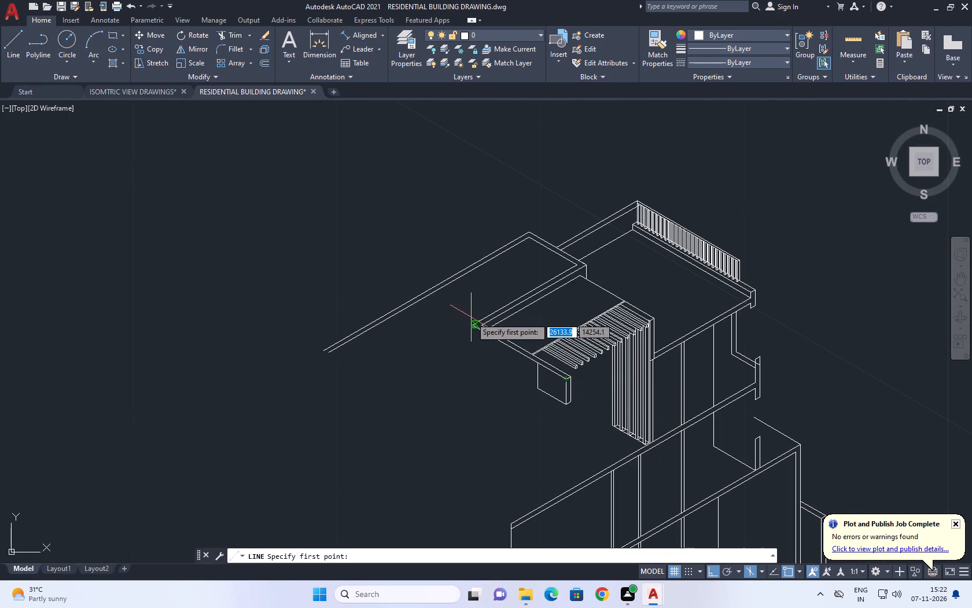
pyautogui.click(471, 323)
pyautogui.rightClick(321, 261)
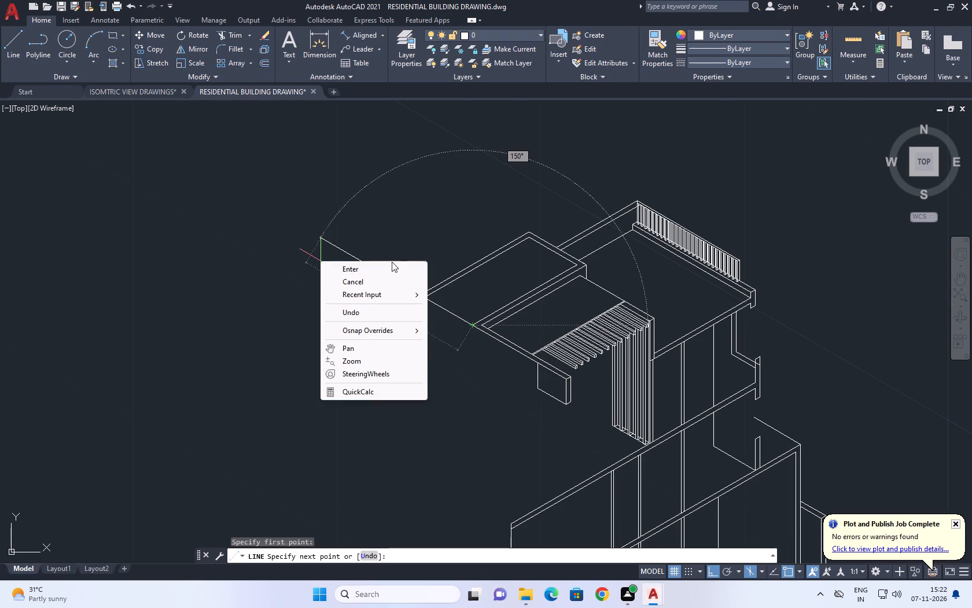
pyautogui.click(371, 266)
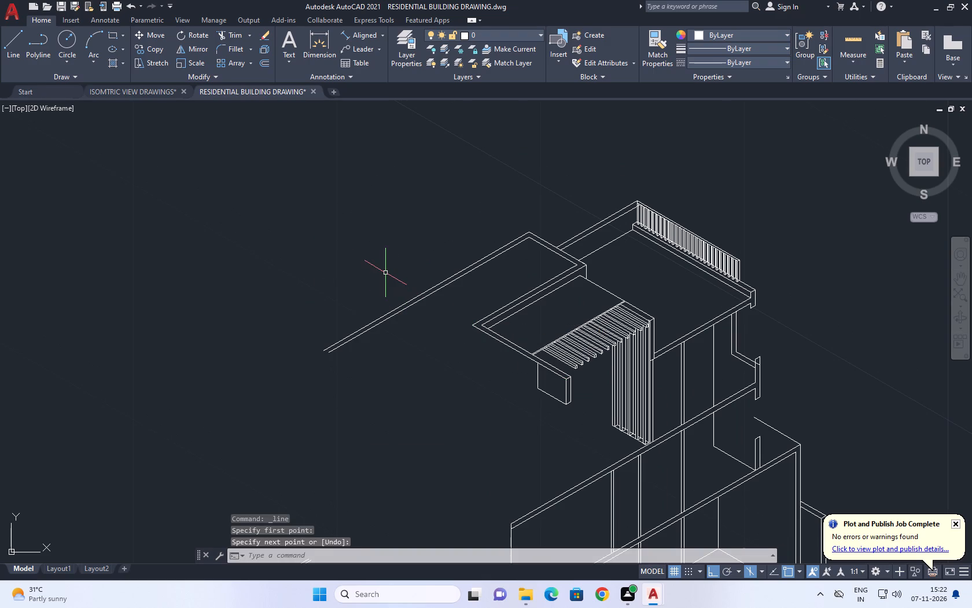
# Draw a line at 150° from the upper roof's outer corner on the pergola-side edge, extending past the roof's two long parapet lines.
pyautogui.rightClick(331, 202)
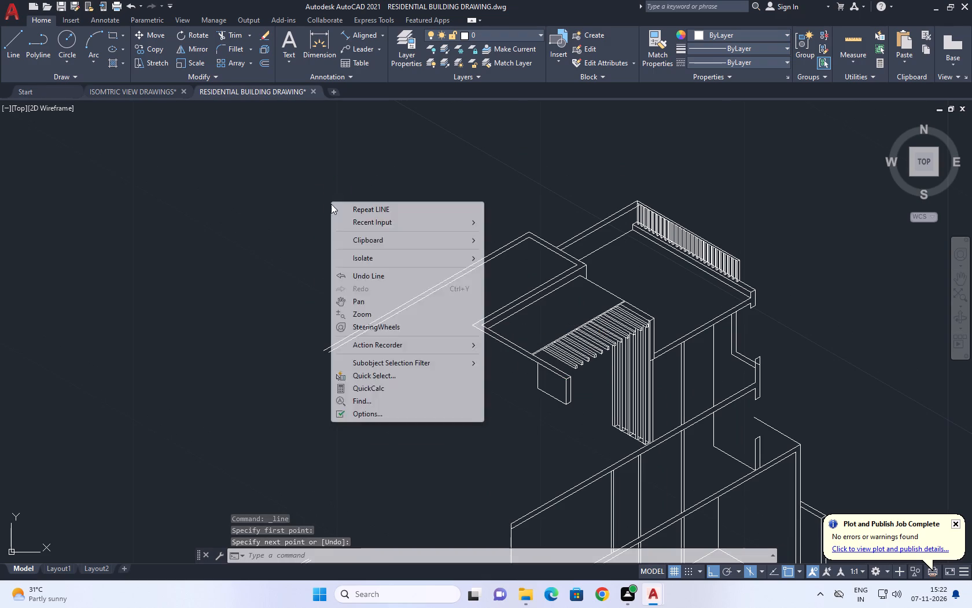
pyautogui.click(380, 208)
pyautogui.scroll(1, 479, 330)
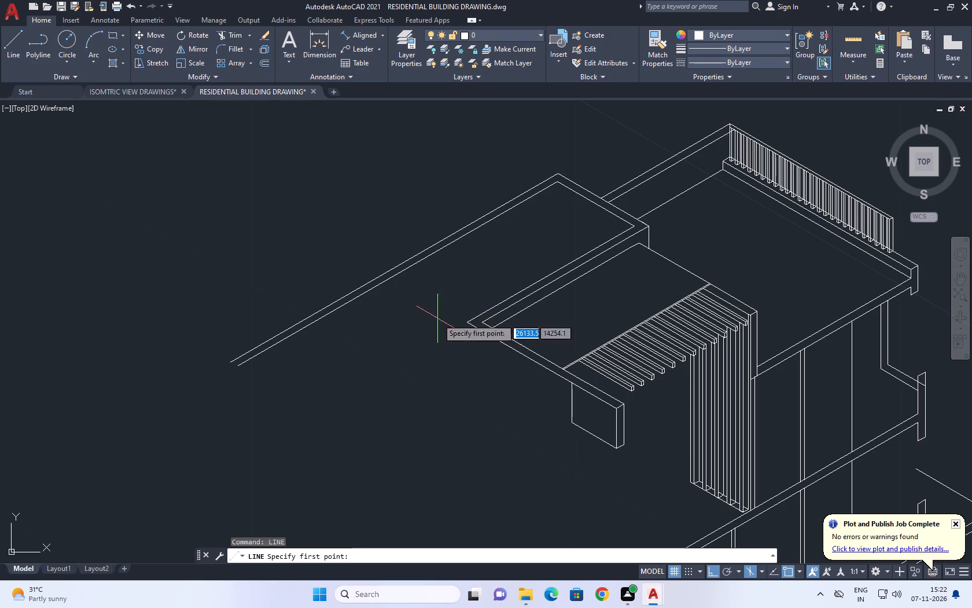
pyautogui.scroll(1, 500, 322)
pyautogui.click(446, 317)
pyautogui.scroll(-3, 343, 274)
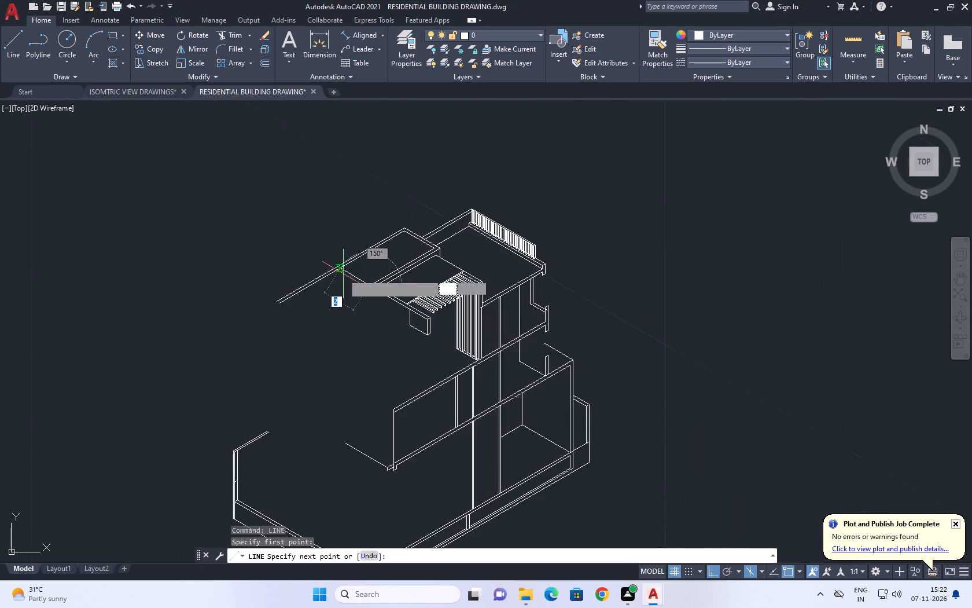
pyautogui.moveTo(328, 259); pyautogui.dragTo(381, 346, button='middle')
pyautogui.moveTo(341, 341); pyautogui.dragTo(347, 345)
pyautogui.rightClick(363, 321)
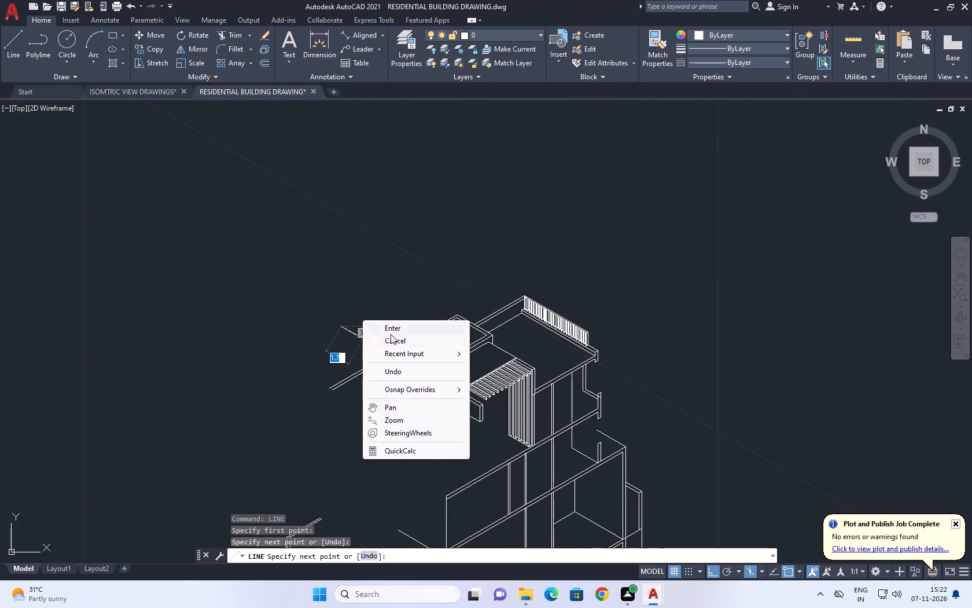
pyautogui.click(392, 338)
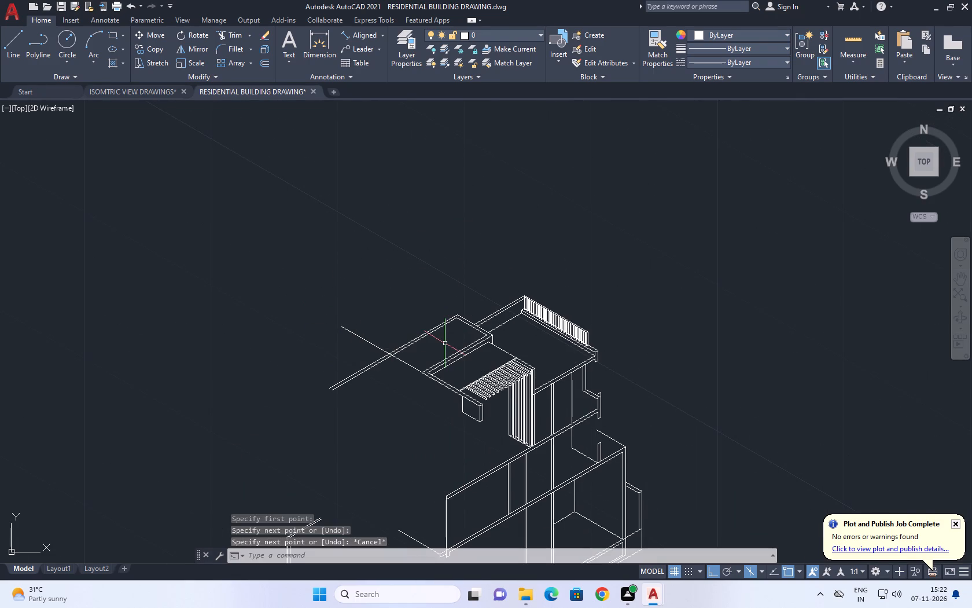
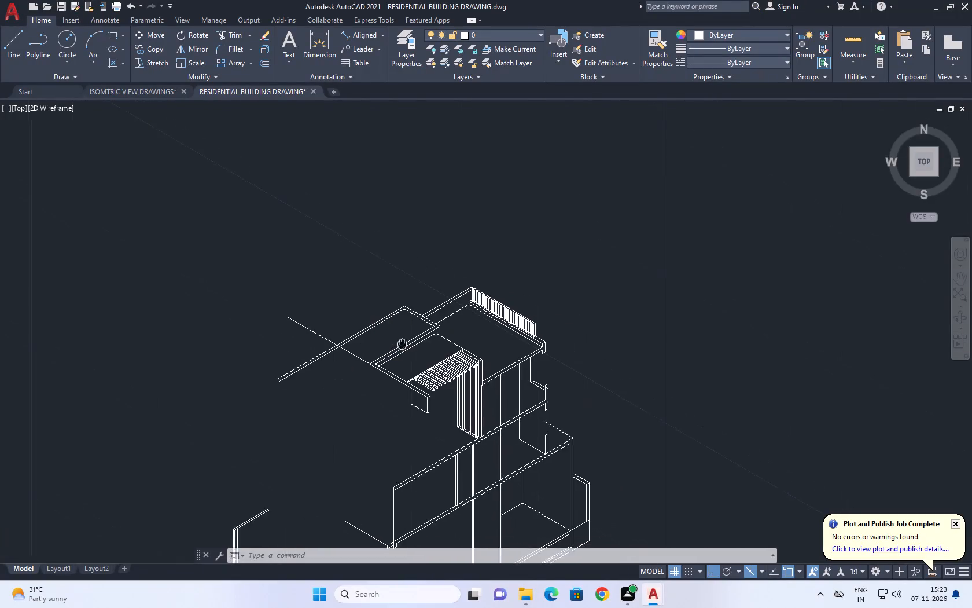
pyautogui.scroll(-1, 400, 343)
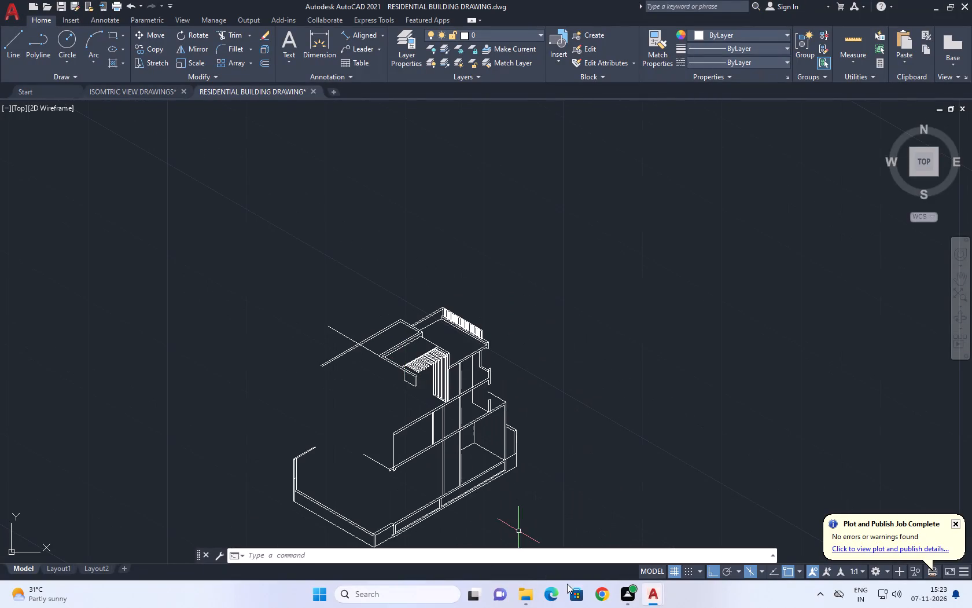
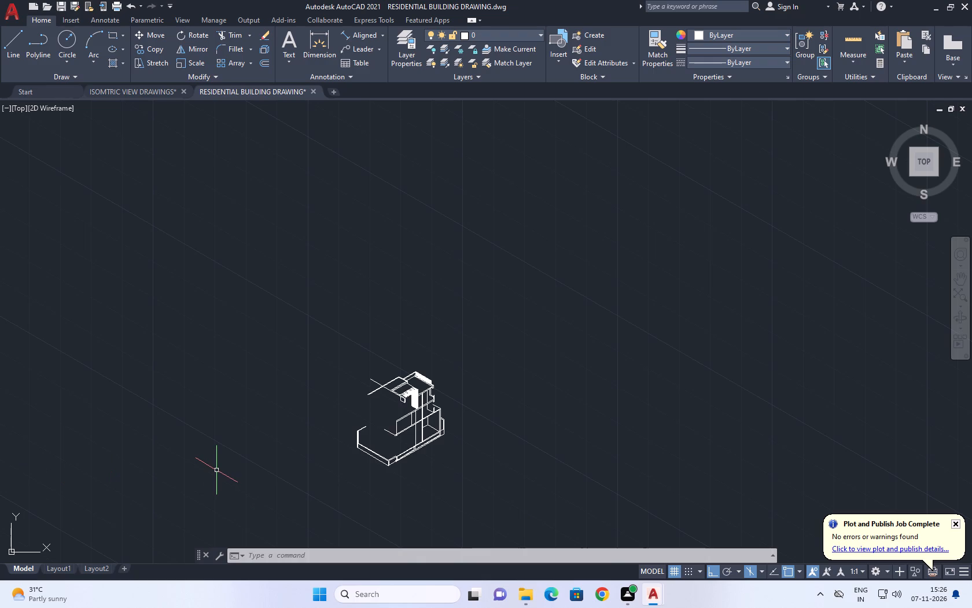
# Draw a vertical line straight down from the upper roof parapet's outer corner, beside the pergola slab.
pyautogui.moveTo(183, 485); pyautogui.dragTo(124, 498, button='middle')
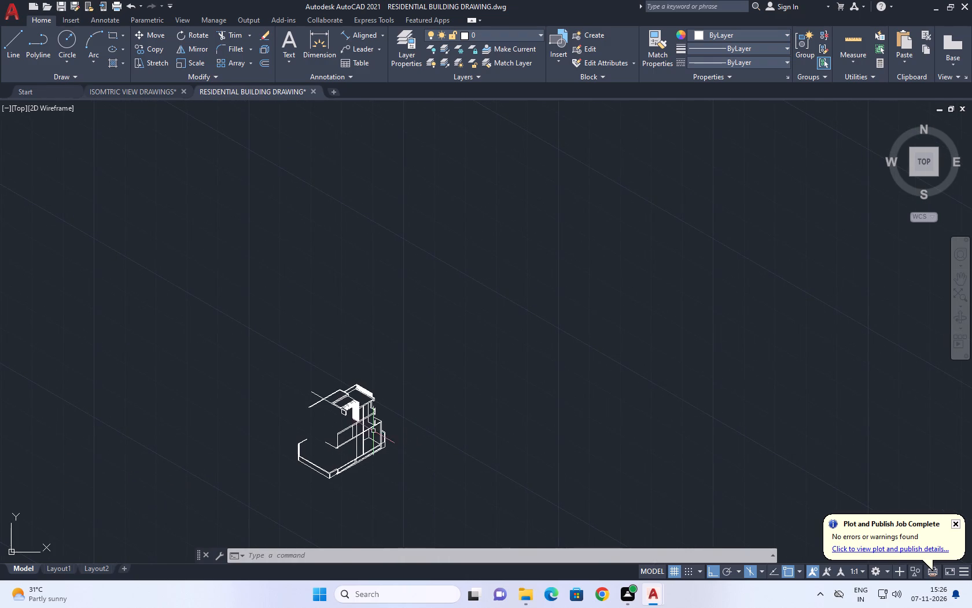
pyautogui.scroll(3, 372, 430)
pyautogui.moveTo(238, 371); pyautogui.dragTo(345, 386, button='middle')
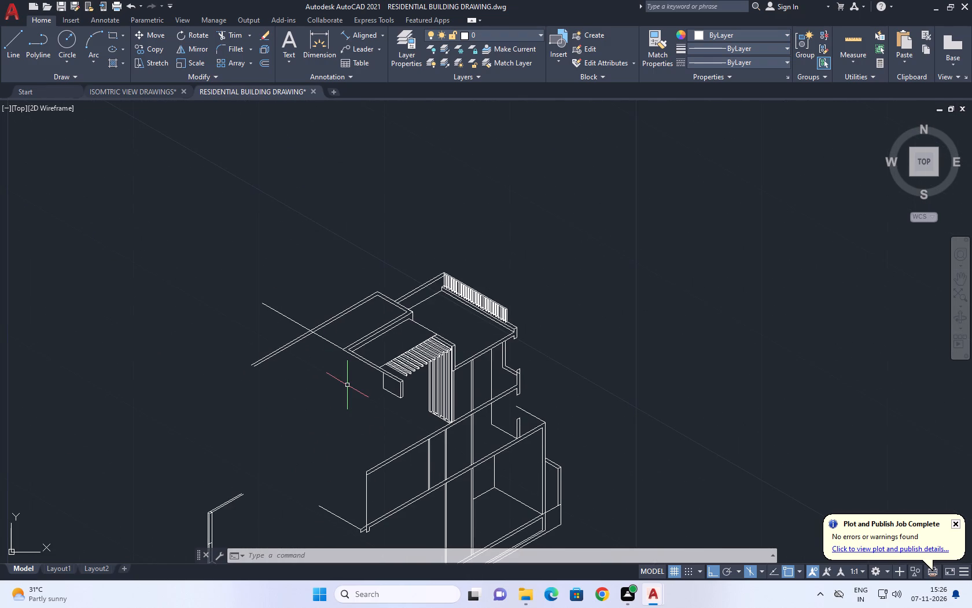
pyautogui.moveTo(366, 371); pyautogui.dragTo(374, 367, button='middle')
pyautogui.scroll(2, 370, 362)
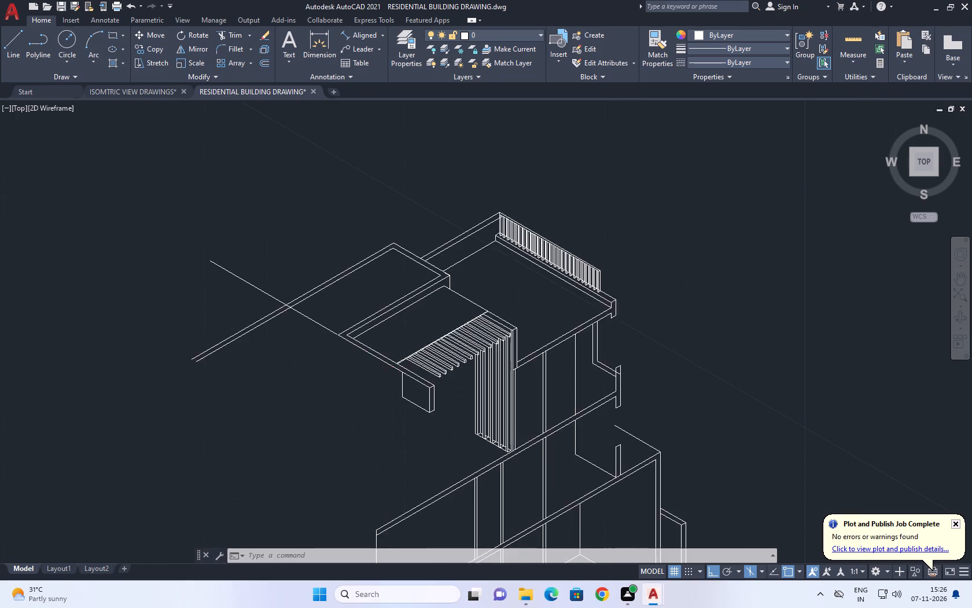
pyautogui.moveTo(327, 334); pyautogui.dragTo(351, 342, button='middle')
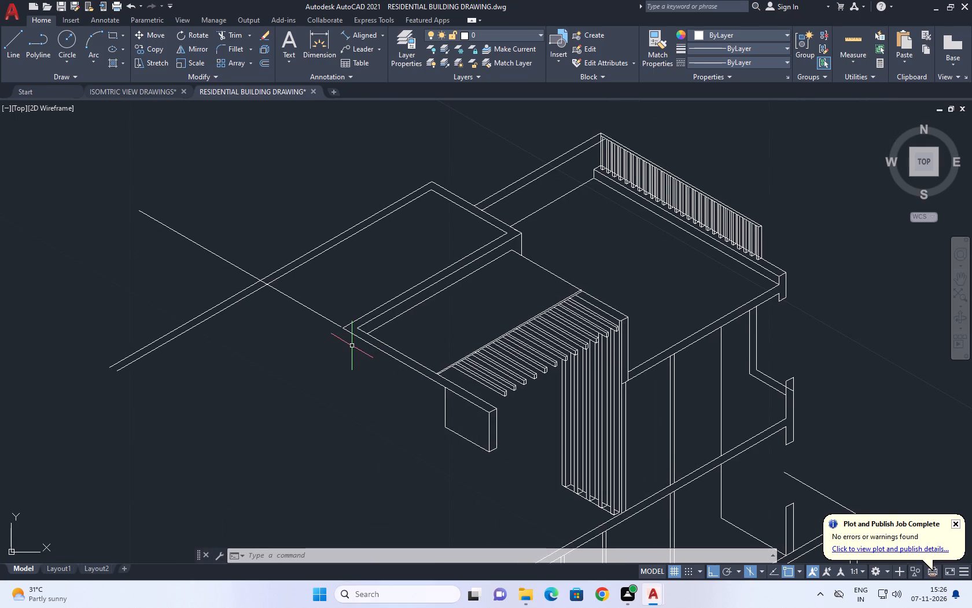
pyautogui.write('L')
pyautogui.press('space')
pyautogui.scroll(3, 351, 335)
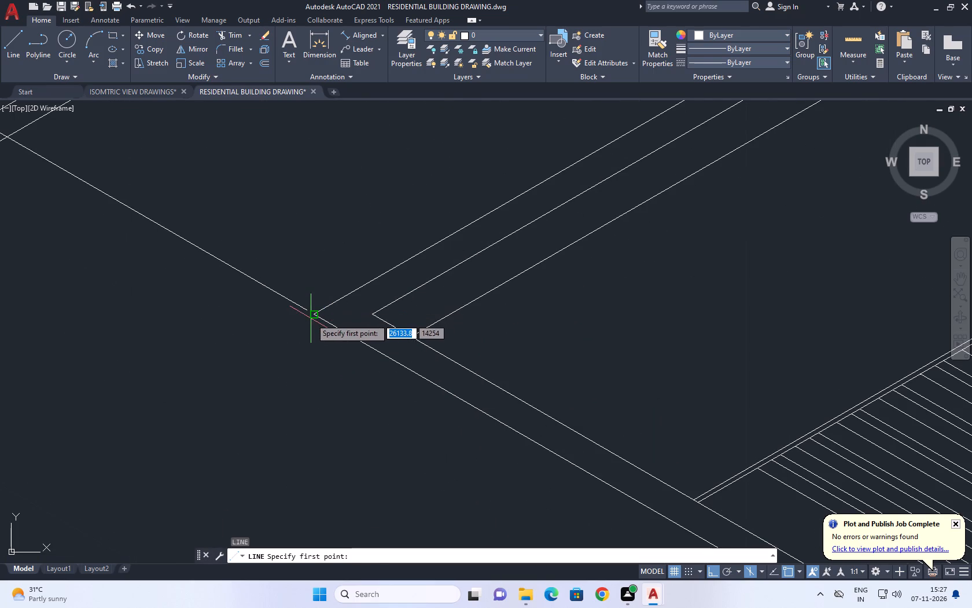
pyautogui.click(314, 311)
pyautogui.moveTo(307, 437); pyautogui.dragTo(316, 357, button='middle')
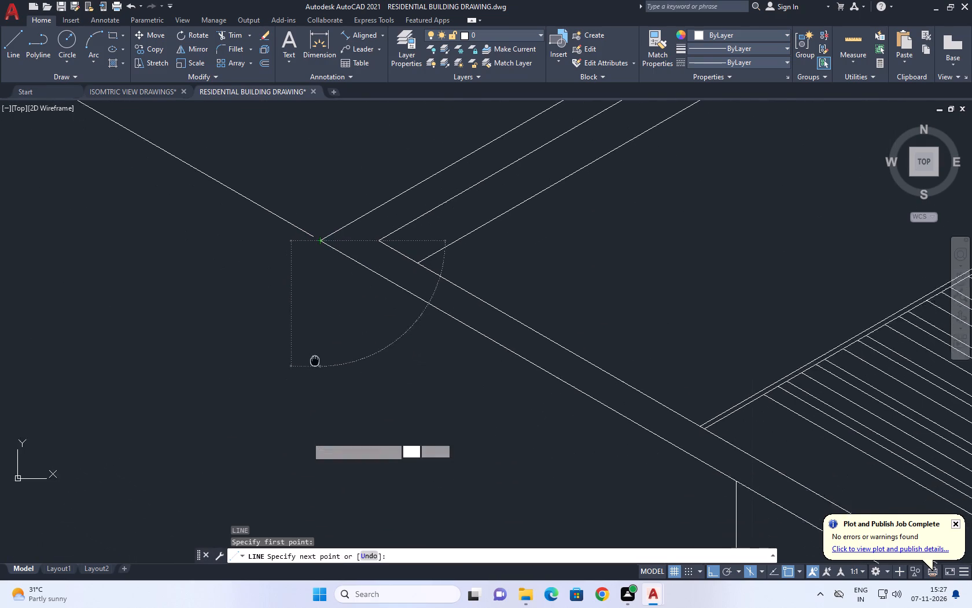
pyautogui.moveTo(316, 357); pyautogui.dragTo(321, 346, button='middle')
pyautogui.scroll(-2, 337, 369)
pyautogui.moveTo(344, 409); pyautogui.dragTo(373, 374, button='middle')
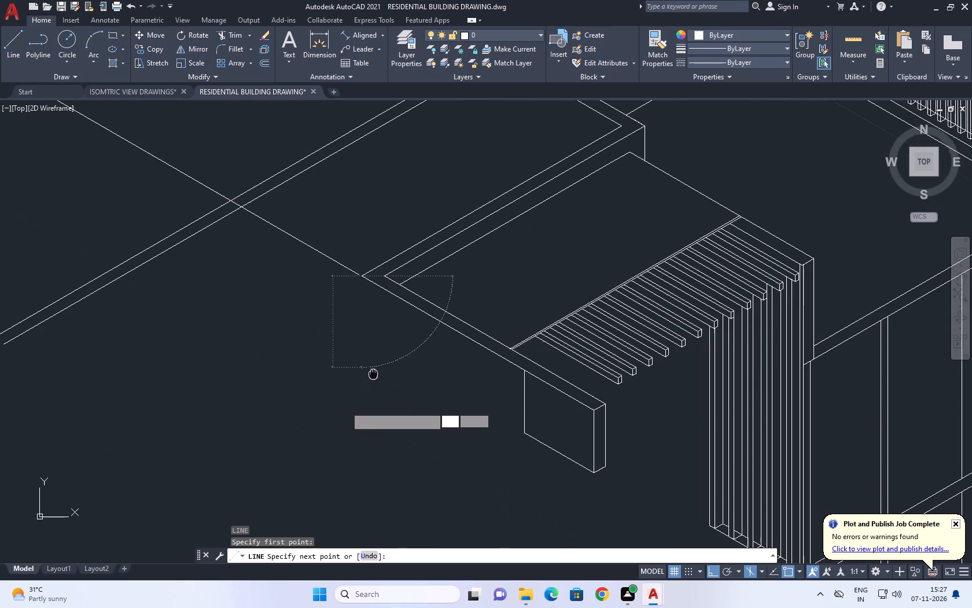
pyautogui.click(362, 390)
pyautogui.press('space')
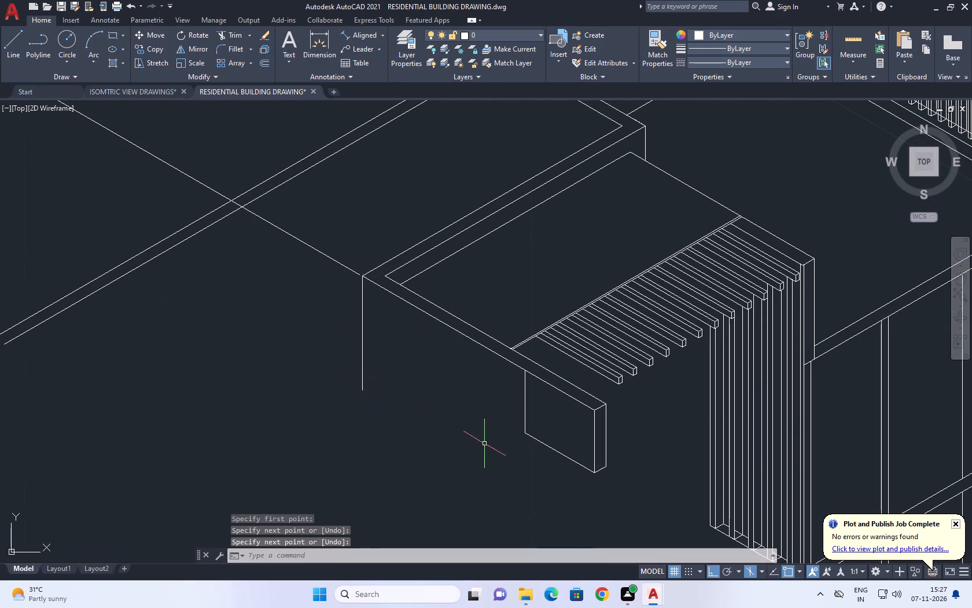
# Delete the short vertical line closing the inner end of the fascia panel below the pergola-side edge.
pyautogui.moveTo(485, 449); pyautogui.dragTo(429, 424, button='middle')
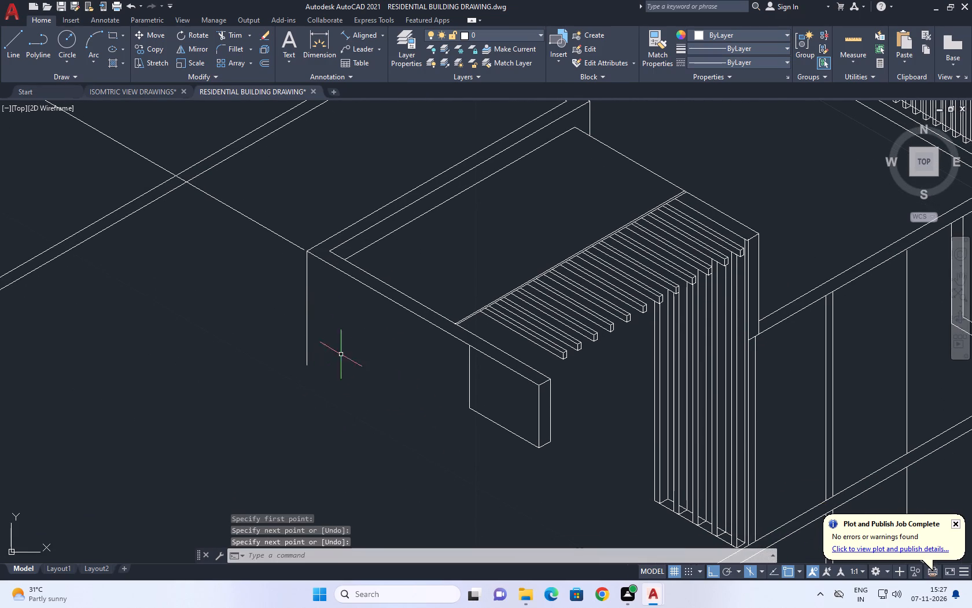
pyautogui.moveTo(452, 394); pyautogui.dragTo(422, 379, button='middle')
pyautogui.moveTo(446, 420); pyautogui.dragTo(466, 389, button='middle')
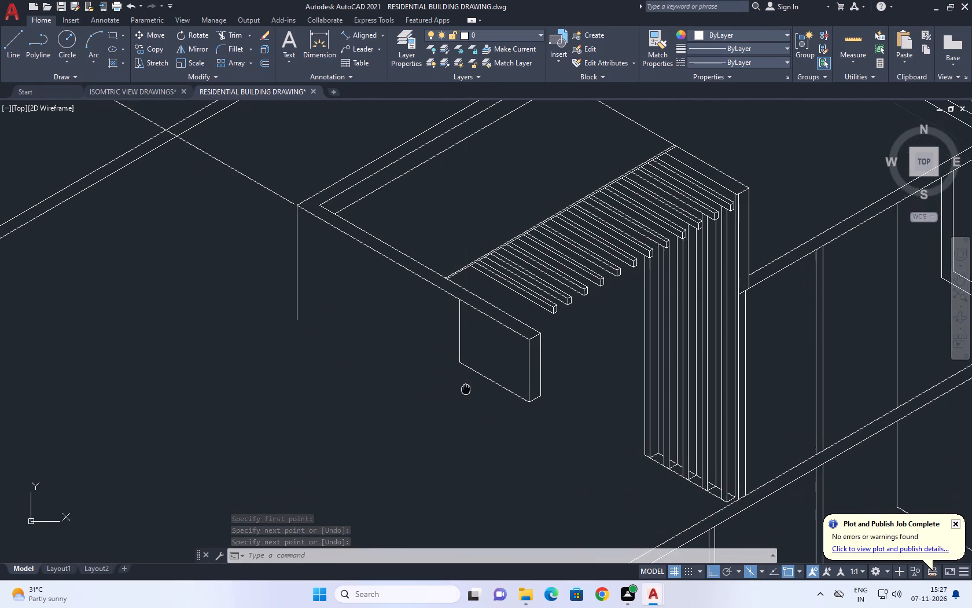
pyautogui.moveTo(466, 389); pyautogui.dragTo(481, 345, button='middle')
pyautogui.middleClick(437, 340)
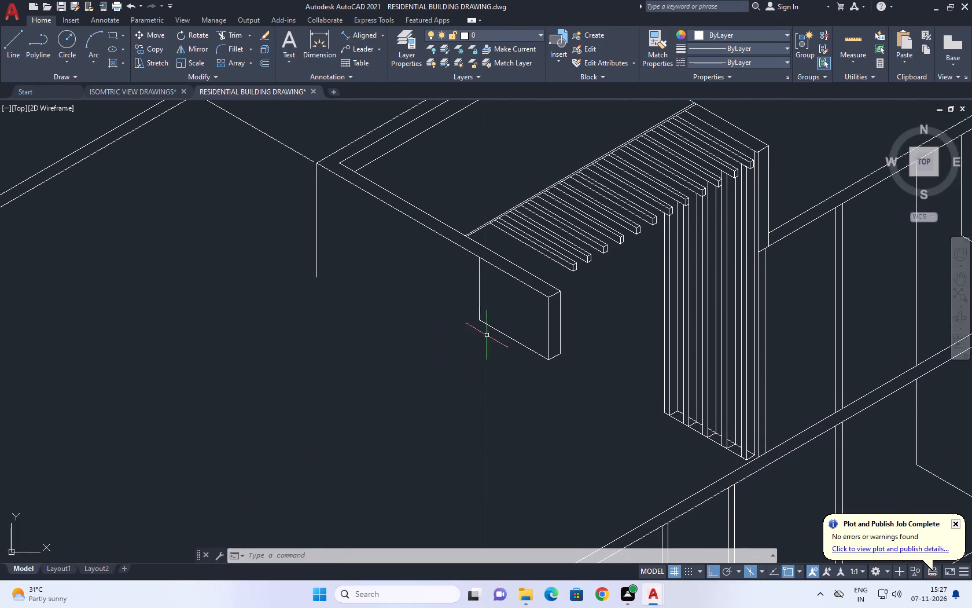
pyautogui.scroll(-2, 507, 338)
pyautogui.middleClick(485, 356)
pyautogui.scroll(3, 499, 324)
pyautogui.click(529, 318)
pyautogui.moveTo(490, 317); pyautogui.dragTo(472, 317)
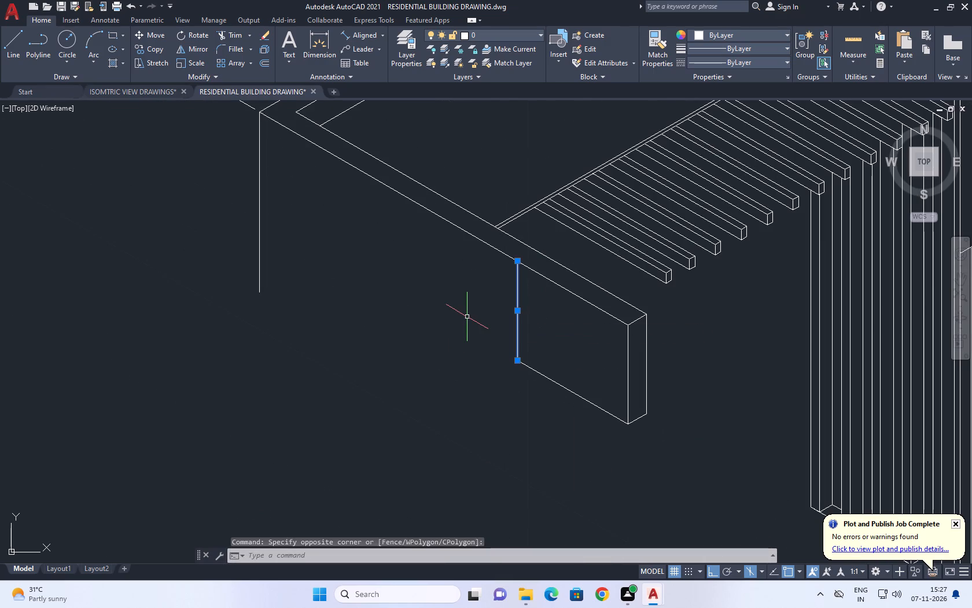
pyautogui.press('Delete')
# Extend the fascia's lower edge to the vertical line at the parapet's outer corner.
pyautogui.moveTo(510, 395); pyautogui.dragTo(534, 399, button='middle')
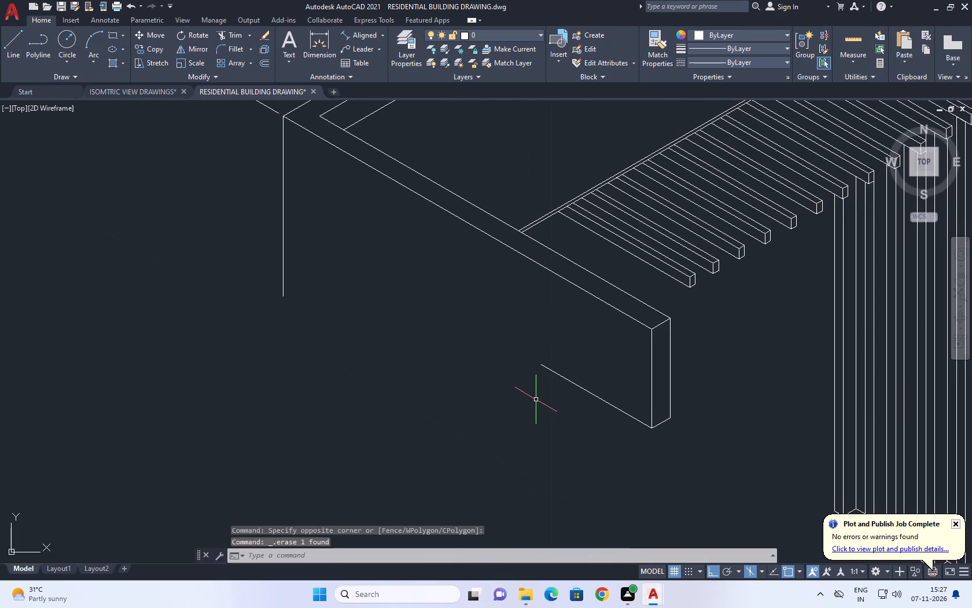
pyautogui.write('EX')
pyautogui.press('space')
pyautogui.click(571, 391)
pyautogui.click(559, 342)
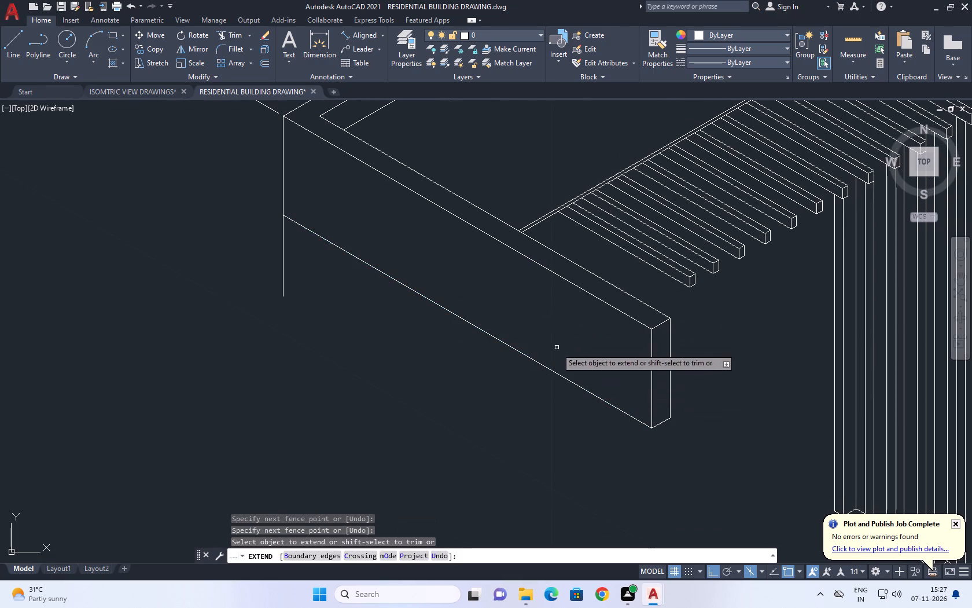
pyautogui.press('space')
# Draw a vertical wall line down from the fascia's lower edge, continuing from its foot with a segment at 330° towards the lower floor slab.
pyautogui.moveTo(368, 357); pyautogui.dragTo(425, 345, button='middle')
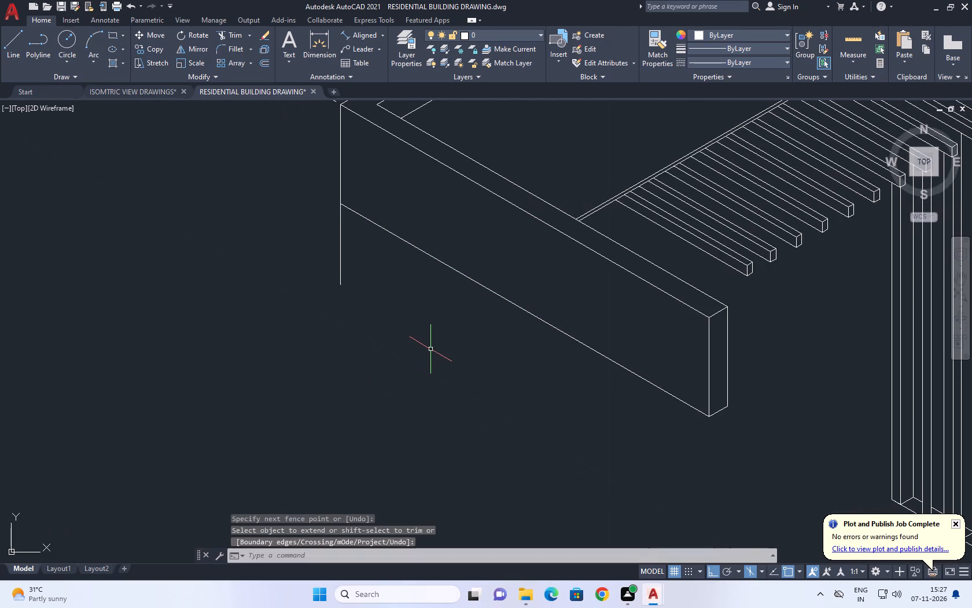
pyautogui.moveTo(422, 389); pyautogui.dragTo(435, 313, button='middle')
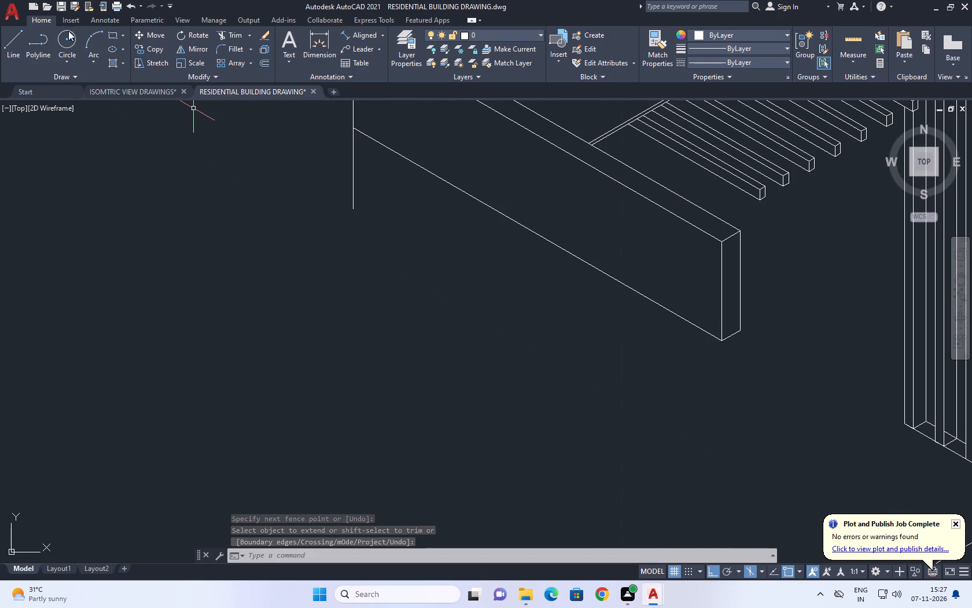
pyautogui.click(4, 41)
pyautogui.click(484, 202)
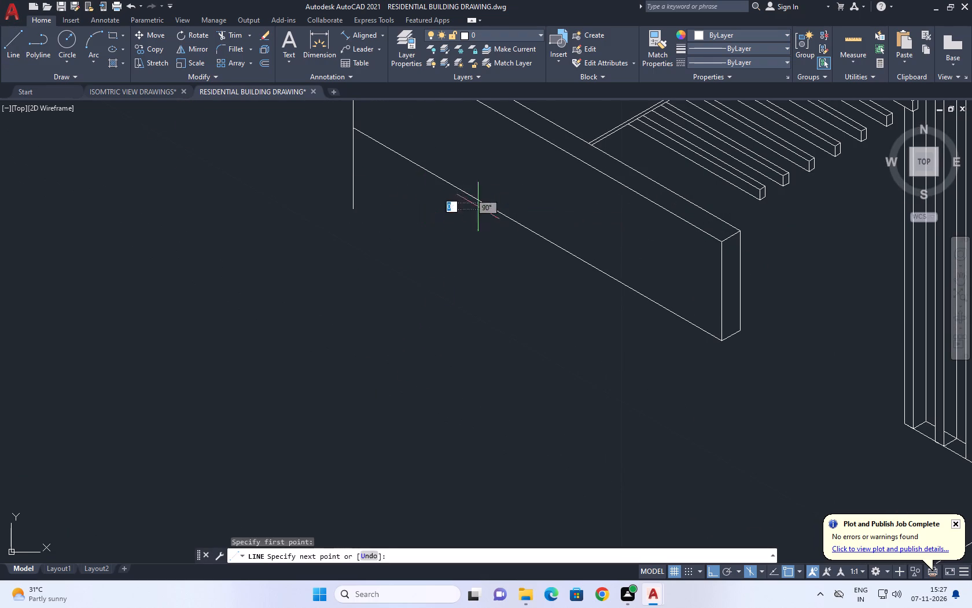
pyautogui.scroll(-1, 487, 299)
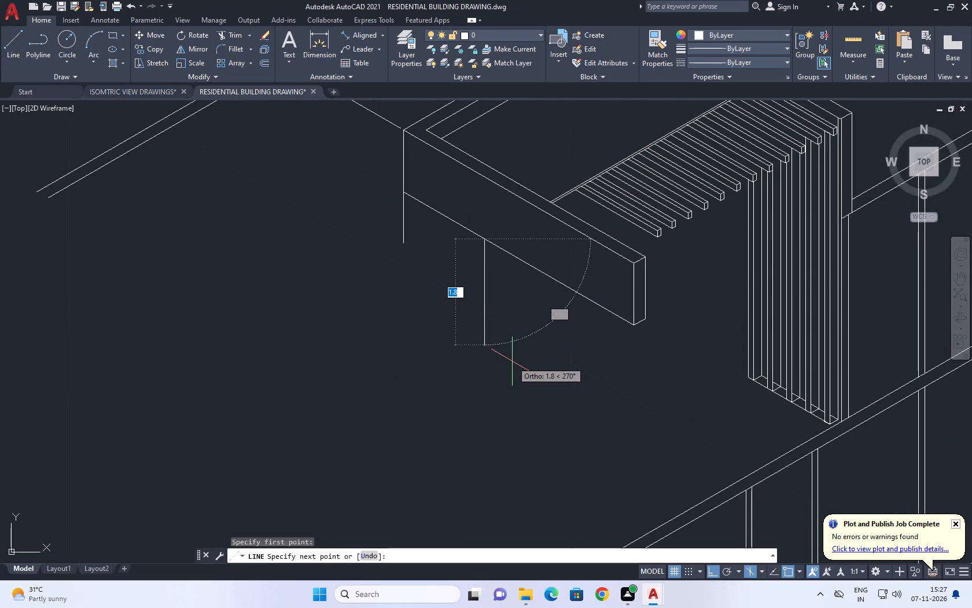
pyautogui.scroll(-1, 520, 362)
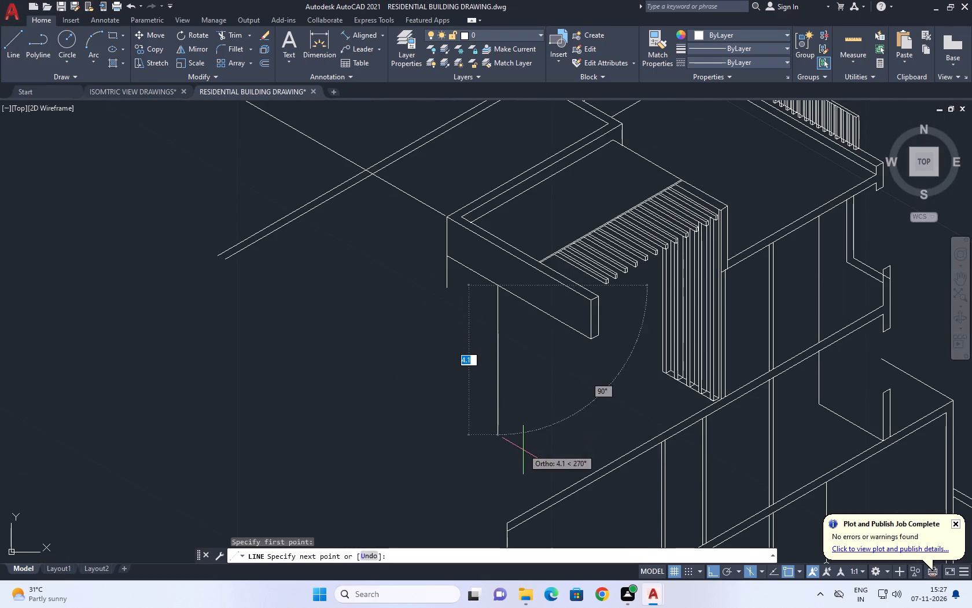
pyautogui.click(499, 402)
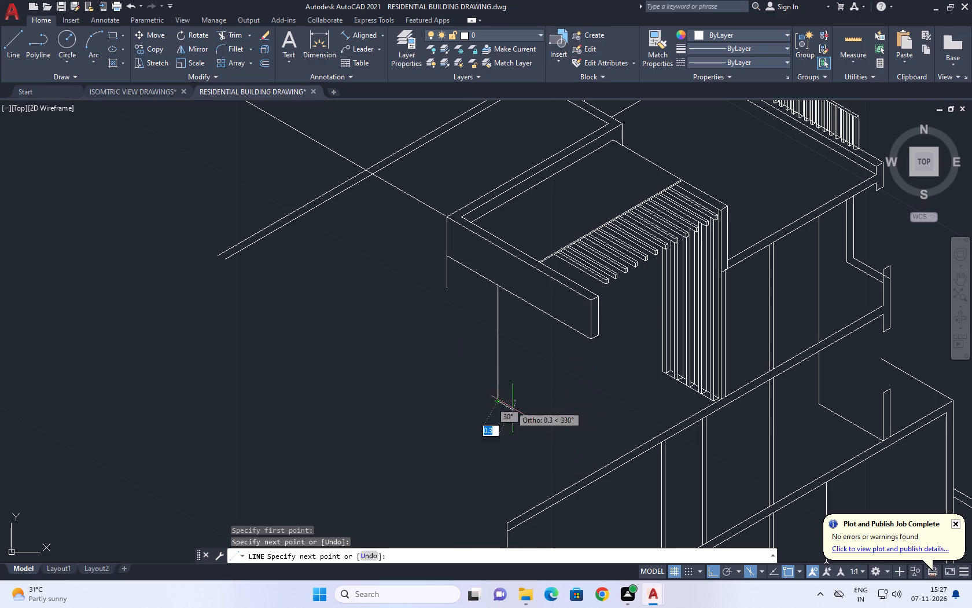
pyautogui.scroll(1, 622, 466)
pyautogui.click(529, 422)
pyautogui.rightClick(554, 413)
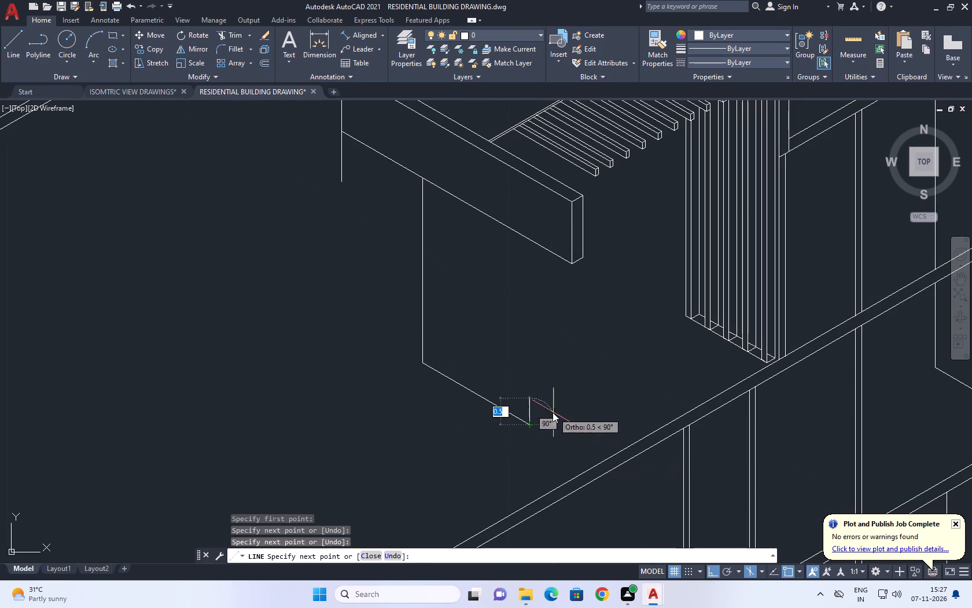
pyautogui.click(611, 434)
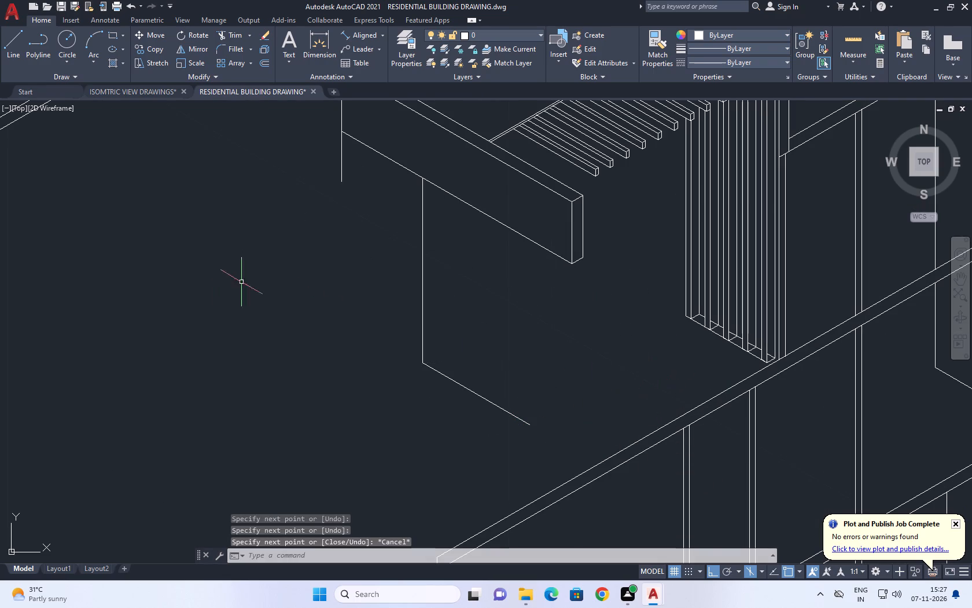
# Draw a line at 150° from the lower floor slab's upper edge to beyond the new vertical wall line.
pyautogui.scroll(3, 760, 363)
pyautogui.moveTo(721, 373); pyautogui.dragTo(701, 375, button='middle')
pyautogui.scroll(-1, 699, 375)
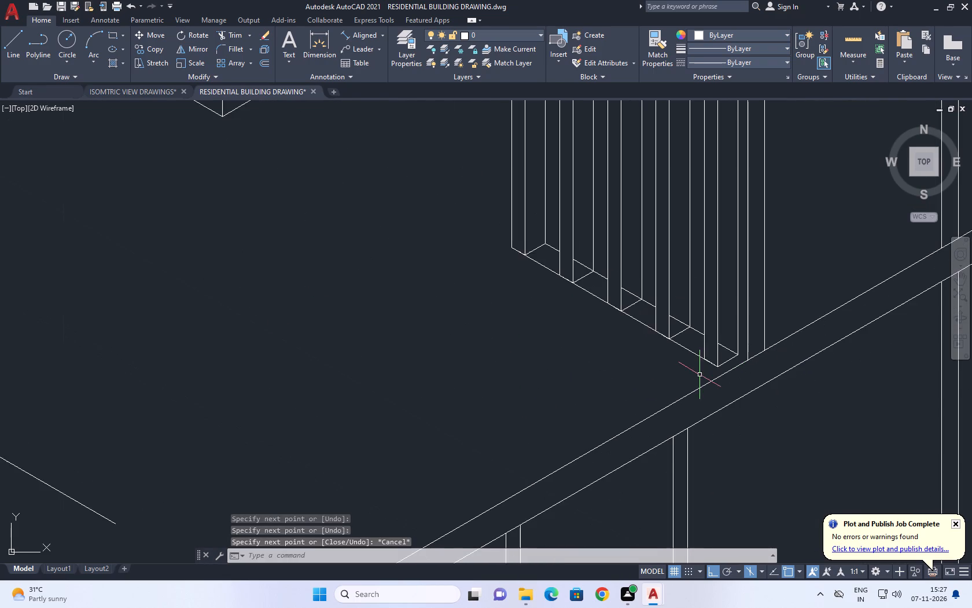
pyautogui.scroll(-3, 721, 371)
pyautogui.middleClick(710, 357)
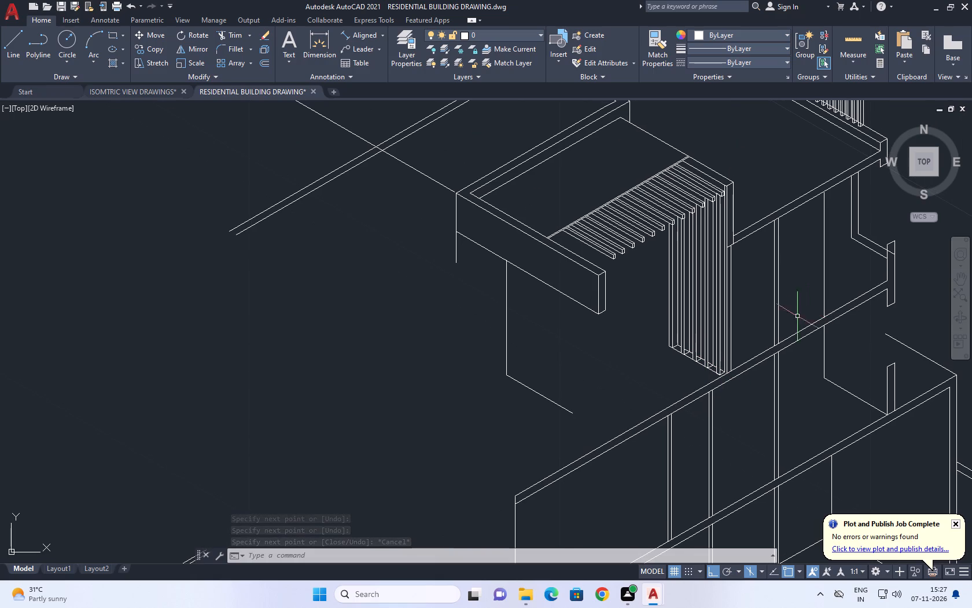
pyautogui.moveTo(522, 296); pyautogui.dragTo(571, 331, button='middle')
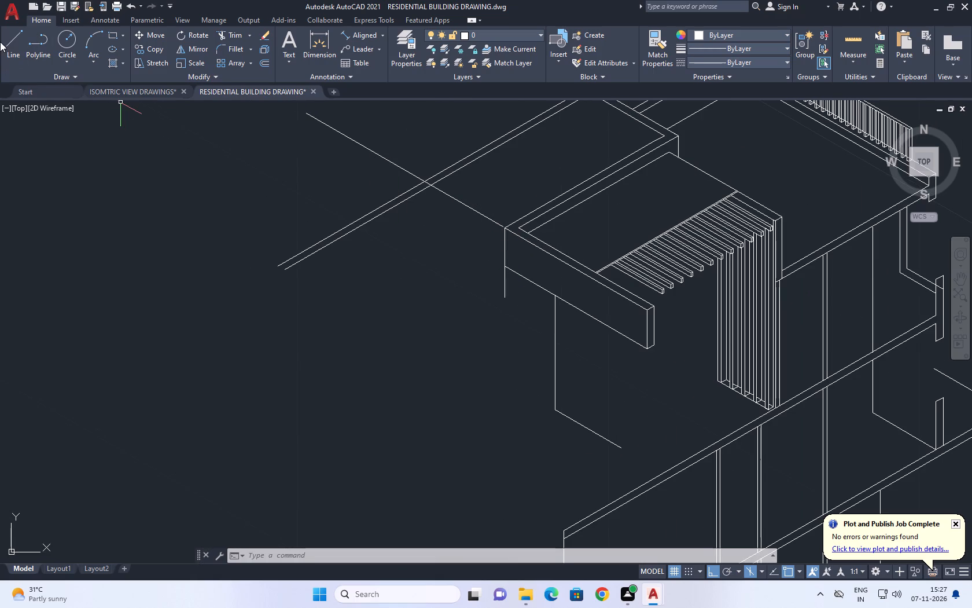
pyautogui.click(0, 42)
pyautogui.click(15, 59)
pyautogui.scroll(1, 653, 471)
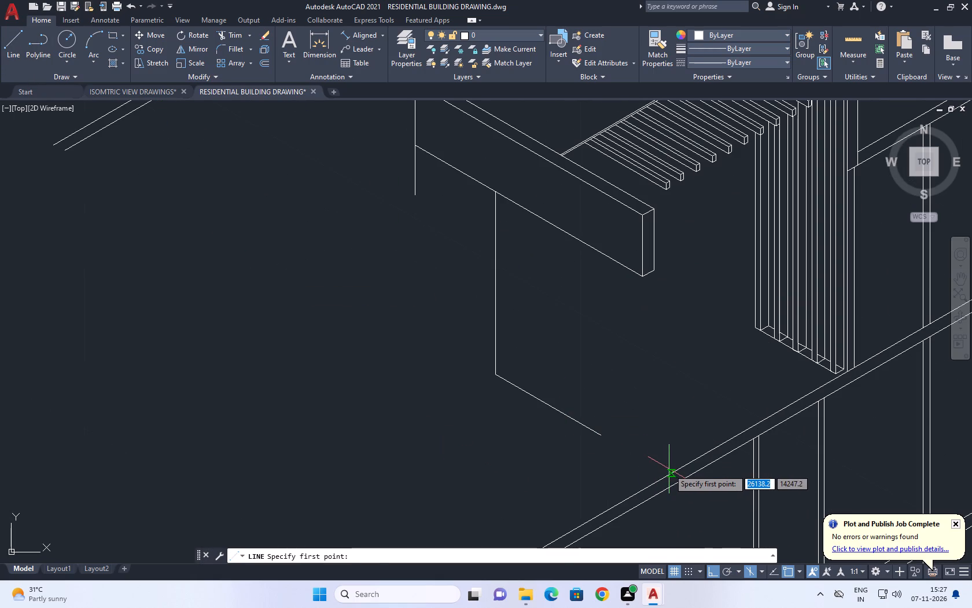
pyautogui.click(670, 471)
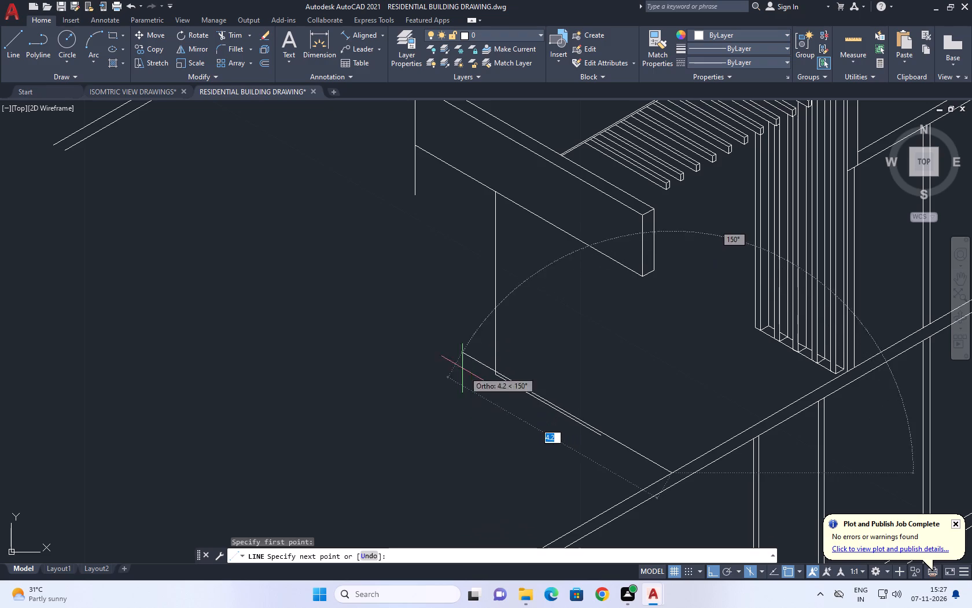
pyautogui.scroll(1, 454, 354)
pyautogui.click(414, 326)
pyautogui.rightClick(461, 334)
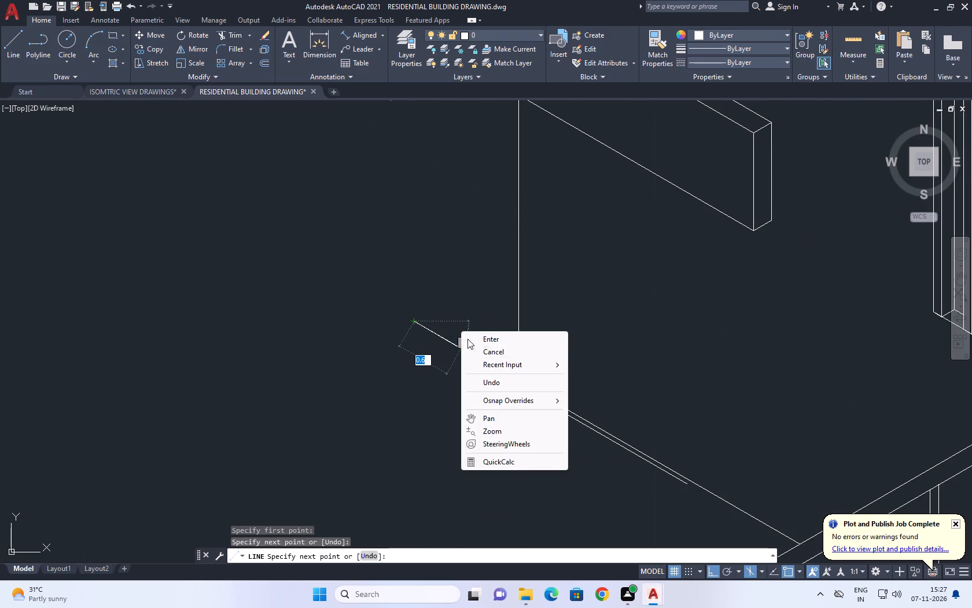
pyautogui.click(499, 357)
# Erase the shorter parallel base line that starts at the foot of the vertical wall line.
pyautogui.scroll(2, 674, 479)
pyautogui.click(676, 478)
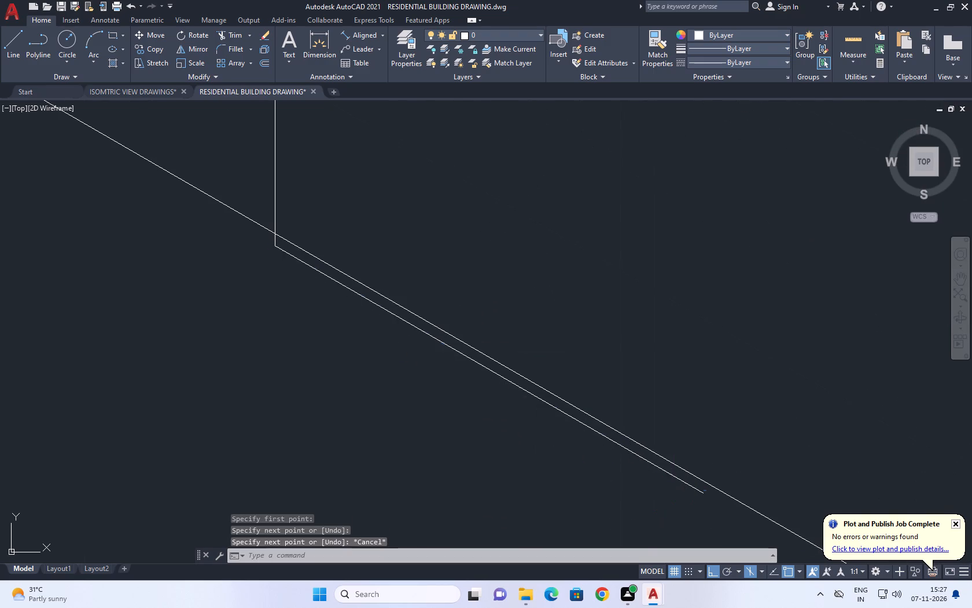
pyautogui.rightClick(500, 273)
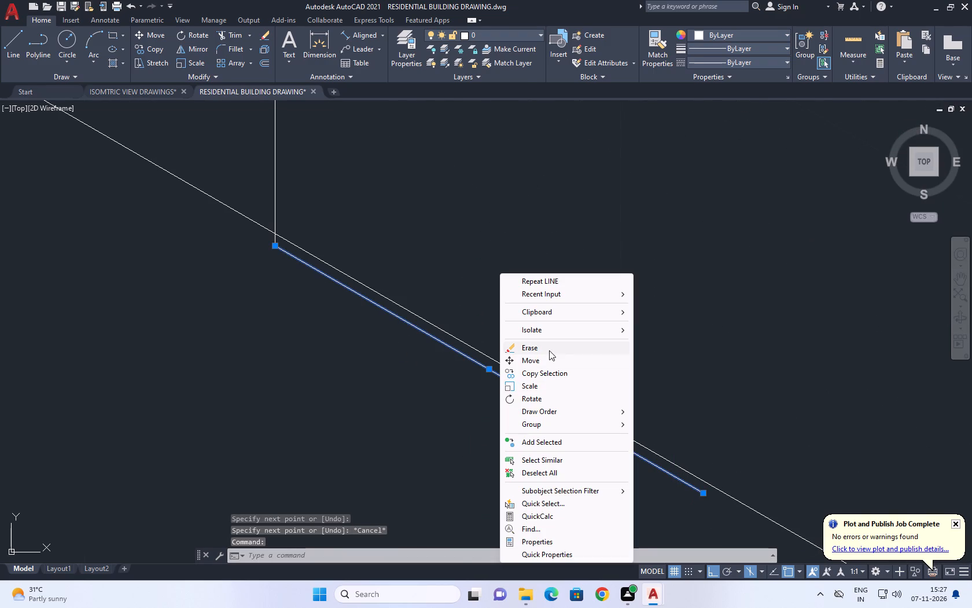
pyautogui.click(549, 350)
# Trim the overshooting ends where the vertical wall line and the slanted base line cross, leaving a clean corner.
pyautogui.scroll(-3, 169, 314)
pyautogui.moveTo(223, 282); pyautogui.dragTo(256, 342, button='middle')
pyautogui.click(233, 32)
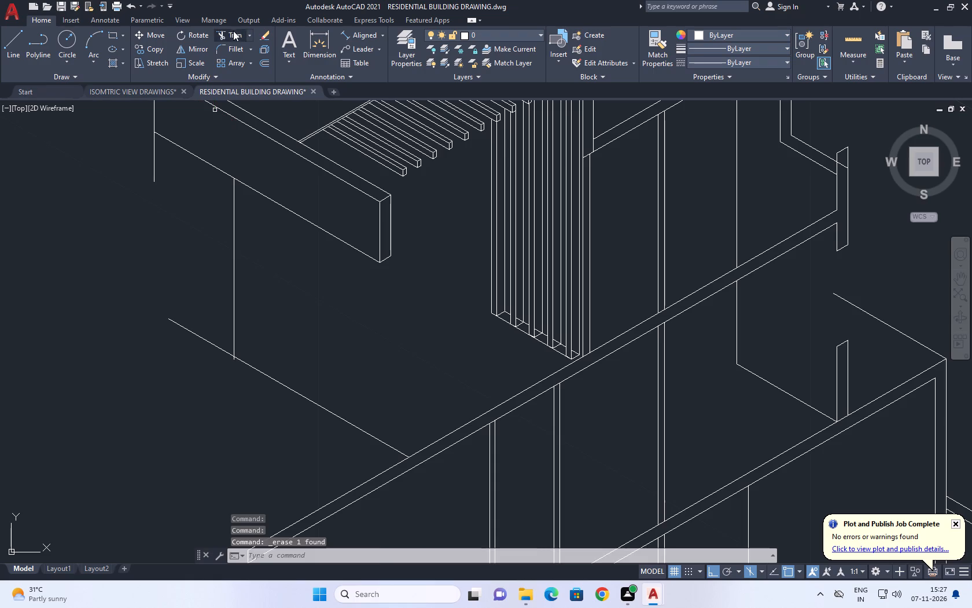
pyautogui.scroll(4, 234, 365)
pyautogui.click(202, 298)
pyautogui.click(255, 416)
pyautogui.click(260, 388)
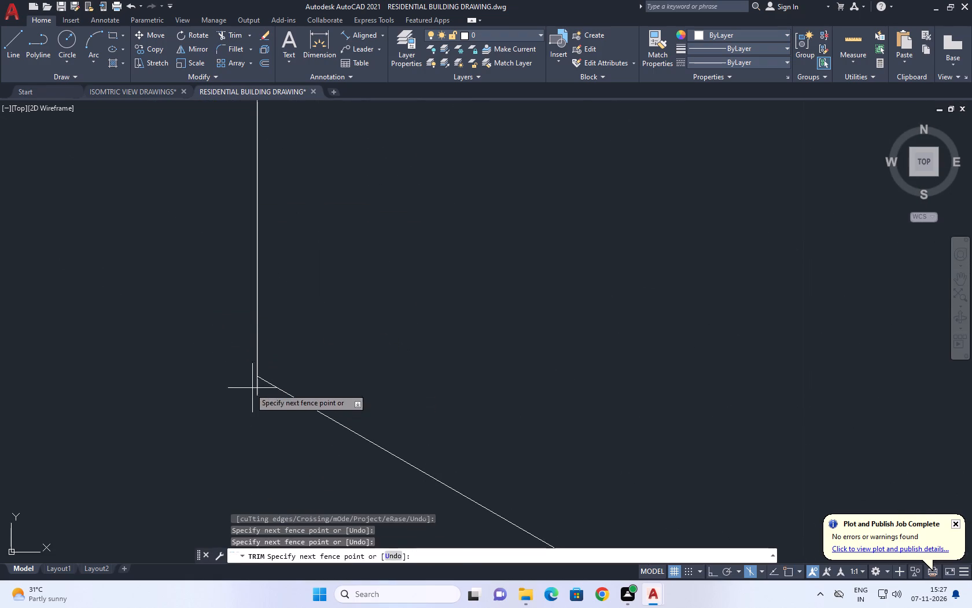
pyautogui.click(232, 383)
pyautogui.rightClick(207, 361)
pyautogui.click(238, 376)
pyautogui.scroll(-5, 391, 377)
pyautogui.moveTo(353, 322); pyautogui.dragTo(371, 375, button='middle')
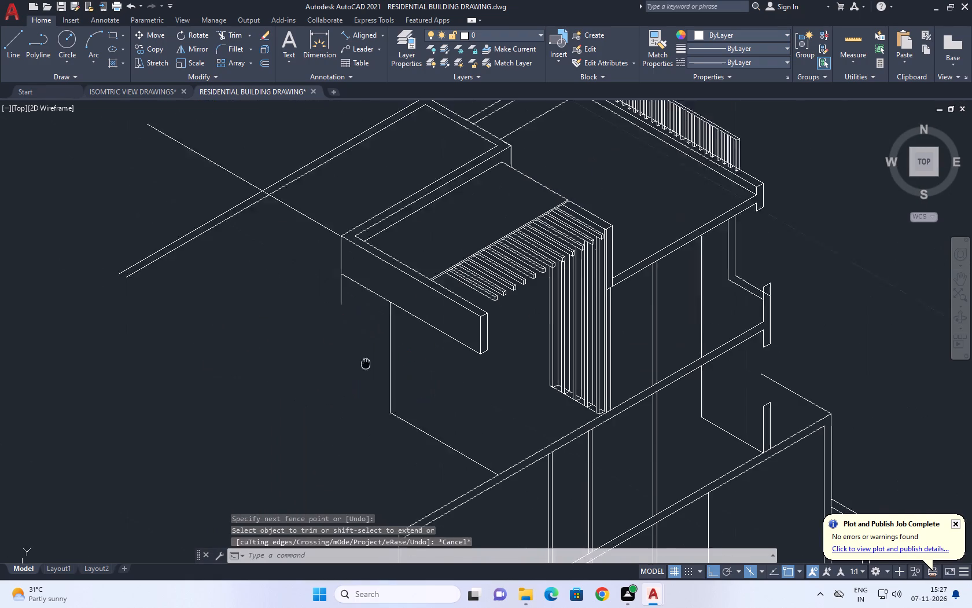
pyautogui.moveTo(371, 375); pyautogui.dragTo(404, 430, button='middle')
pyautogui.scroll(-1, 402, 428)
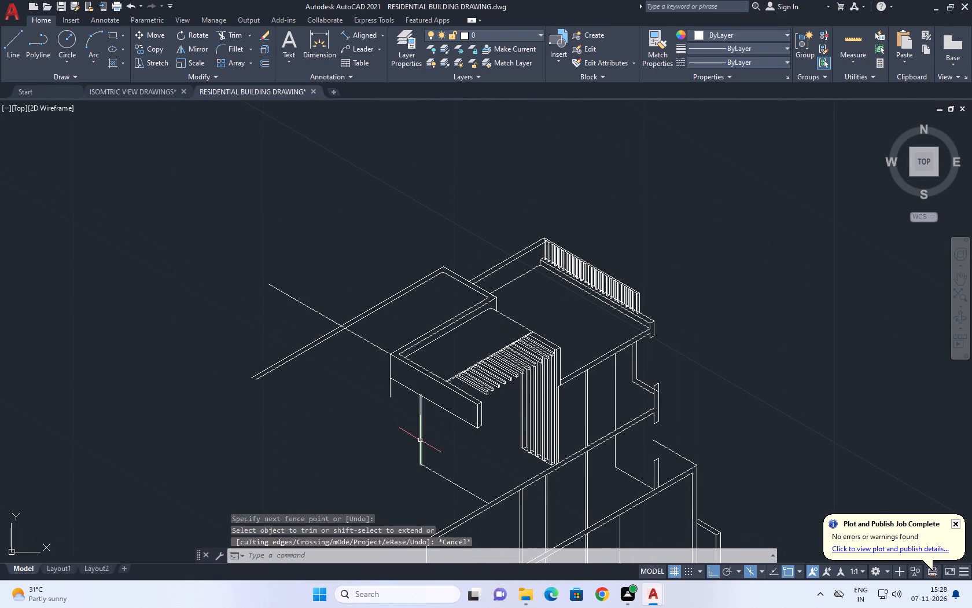
# Copy the vertical wall line below the fascia 0.226 along the 30° isometric direction for the wall thickness.
pyautogui.moveTo(365, 463); pyautogui.dragTo(483, 361, button='middle')
pyautogui.scroll(3, 547, 326)
pyautogui.click(520, 332)
pyautogui.moveTo(506, 350); pyautogui.dragTo(498, 361)
pyautogui.moveTo(504, 296); pyautogui.dragTo(486, 354, button='middle')
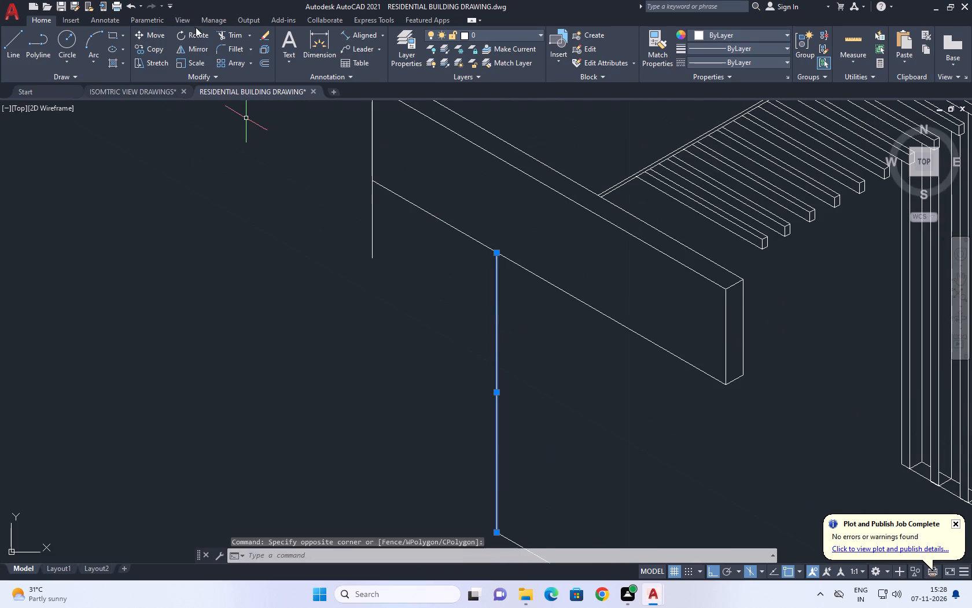
pyautogui.click(158, 47)
pyautogui.click(496, 255)
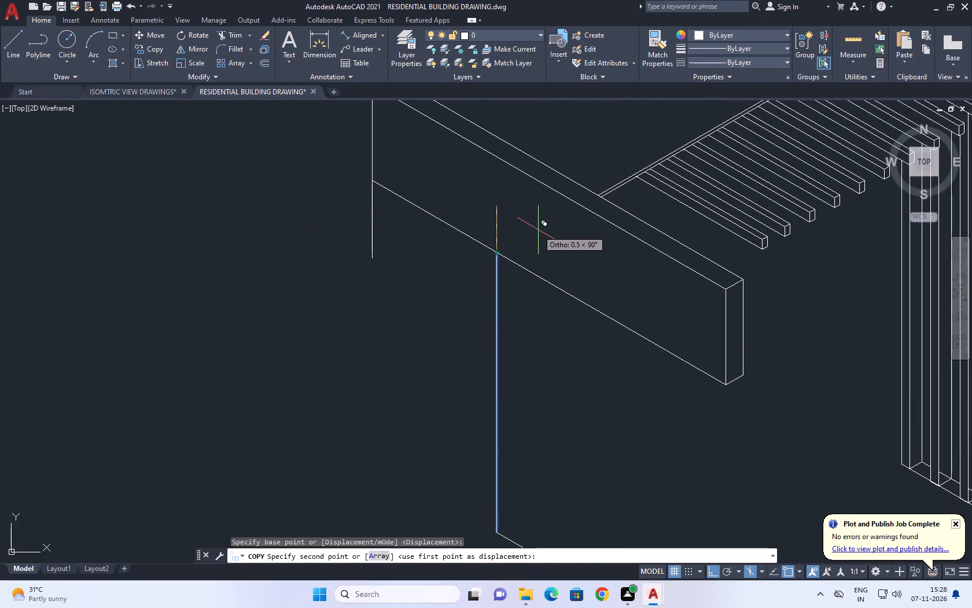
pyautogui.press('F5')
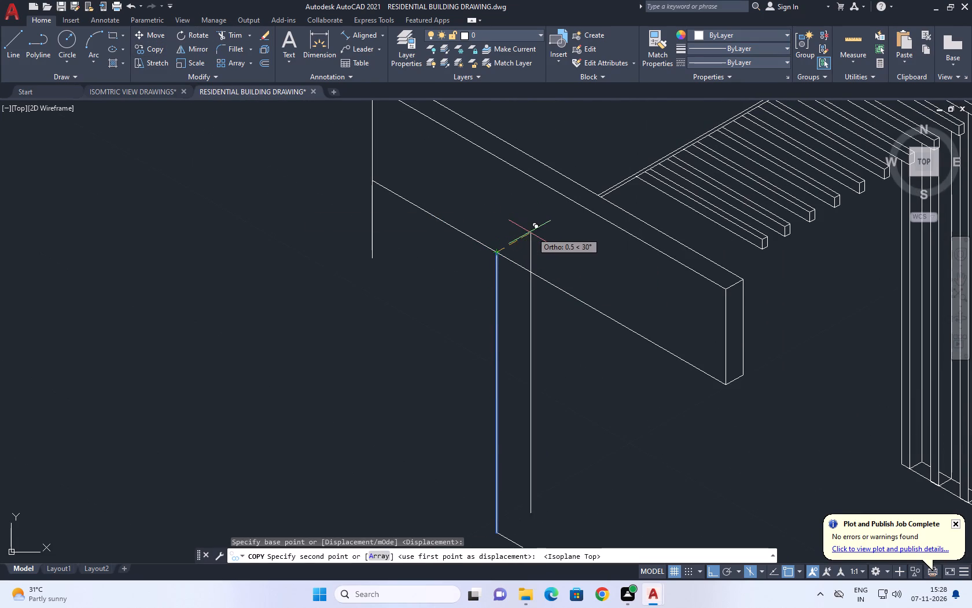
pyautogui.press('0')
pyautogui.press('.')
pyautogui.write('226')
pyautogui.press('Return')
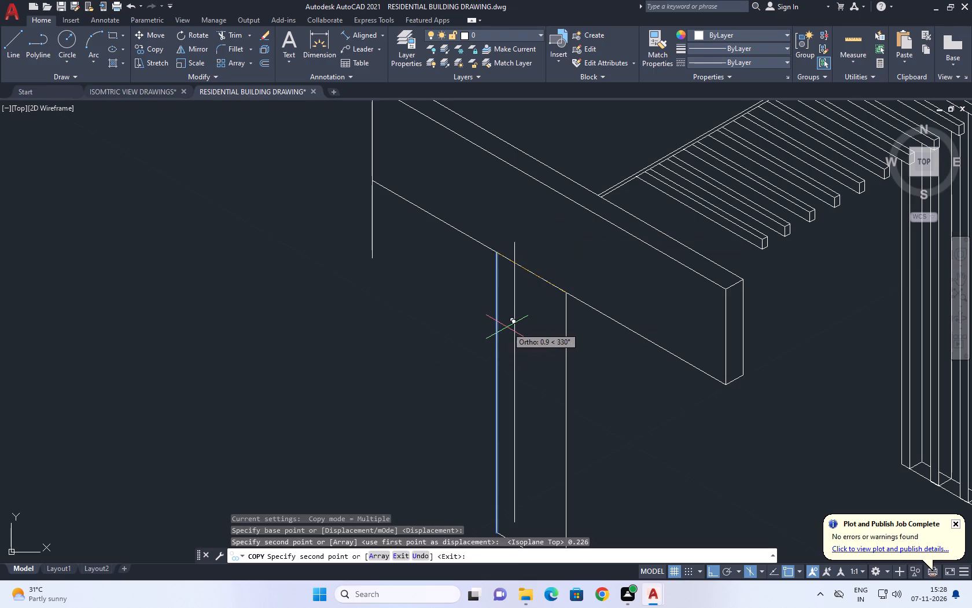
pyautogui.press('space')
# Trim the end of the copied vertical line that projects above the fascia's lower edge.
pyautogui.write('TR')
pyautogui.press('space')
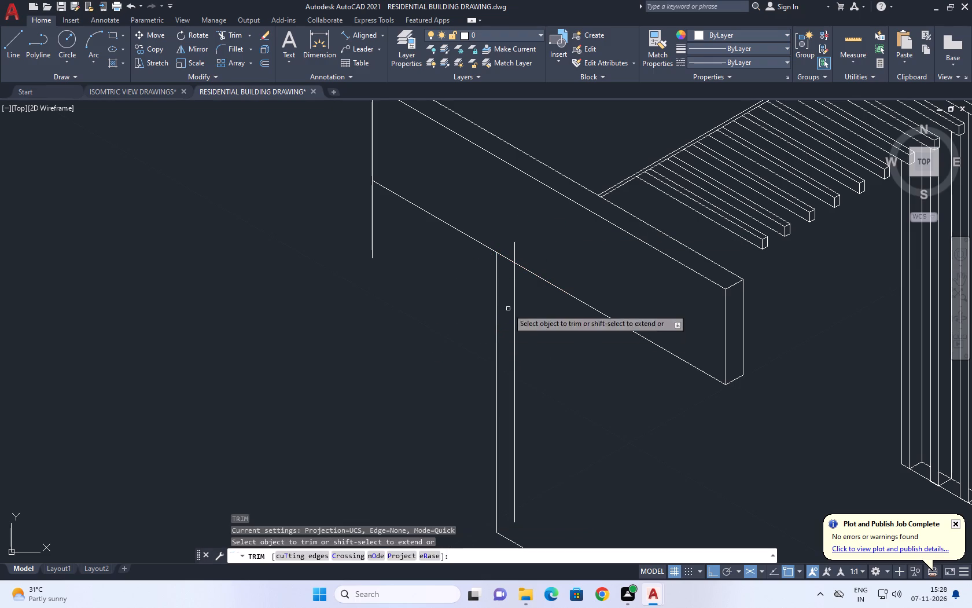
pyautogui.click(513, 243)
pyautogui.press('space')
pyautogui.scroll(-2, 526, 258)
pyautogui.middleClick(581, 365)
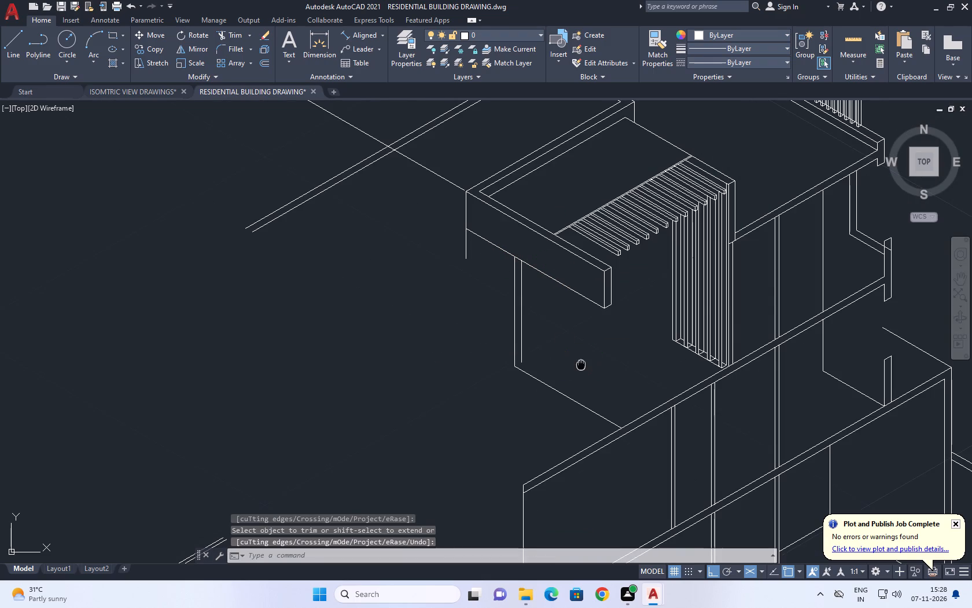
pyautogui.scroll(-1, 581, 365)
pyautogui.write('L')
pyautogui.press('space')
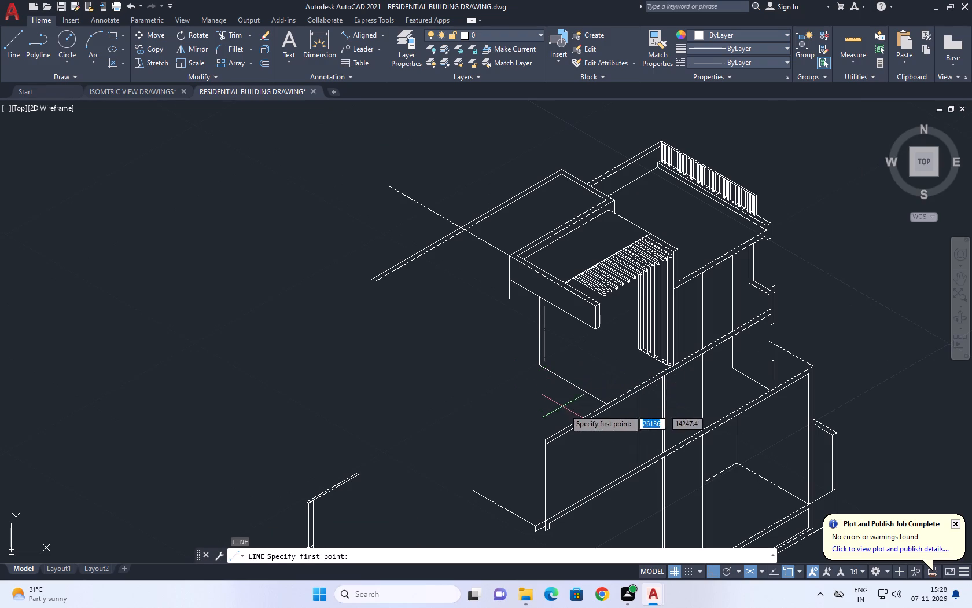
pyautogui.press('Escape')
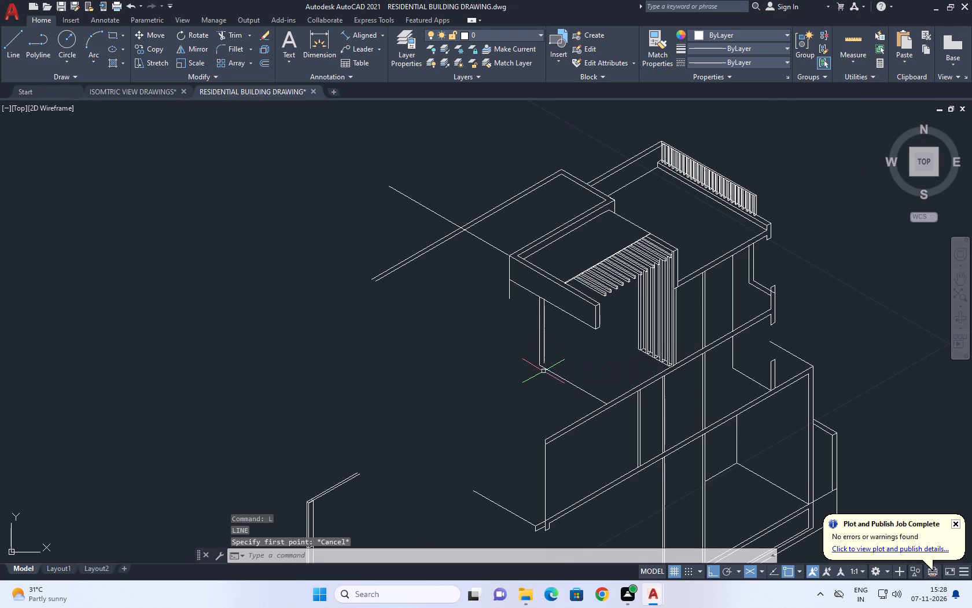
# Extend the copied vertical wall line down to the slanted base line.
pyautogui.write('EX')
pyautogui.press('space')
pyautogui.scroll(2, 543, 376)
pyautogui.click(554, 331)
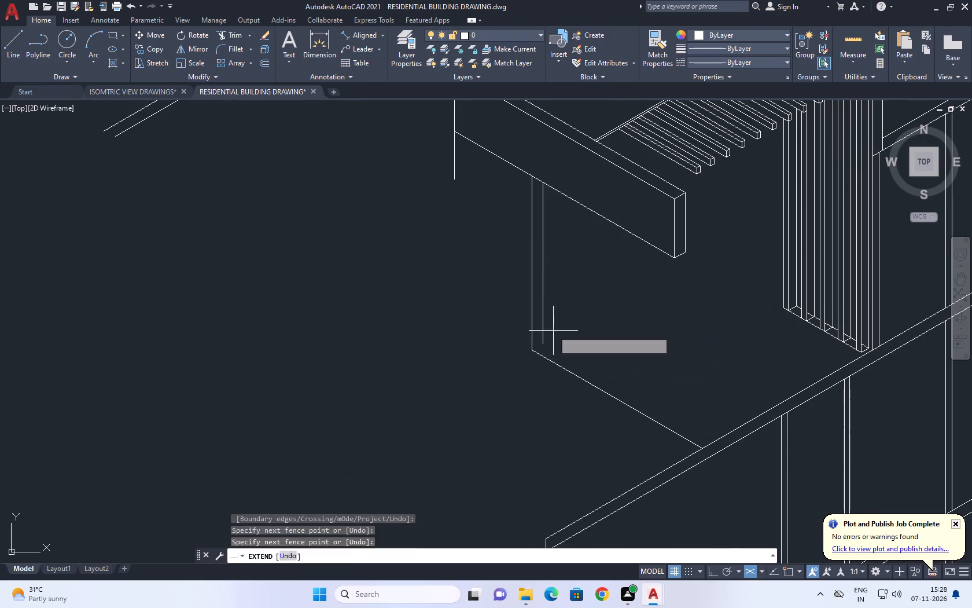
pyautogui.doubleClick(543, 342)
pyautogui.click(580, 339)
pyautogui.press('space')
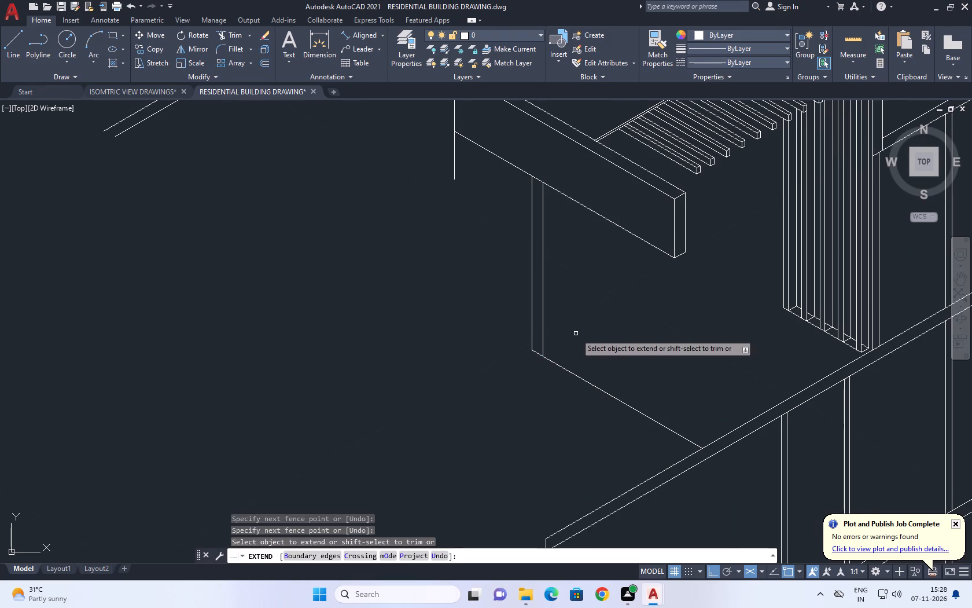
# Draw a short line at 30° from the foot of the outer vertical wall line to just past the inner one.
pyautogui.moveTo(536, 332); pyautogui.dragTo(529, 379, button='middle')
pyautogui.write('L')
pyautogui.press('space')
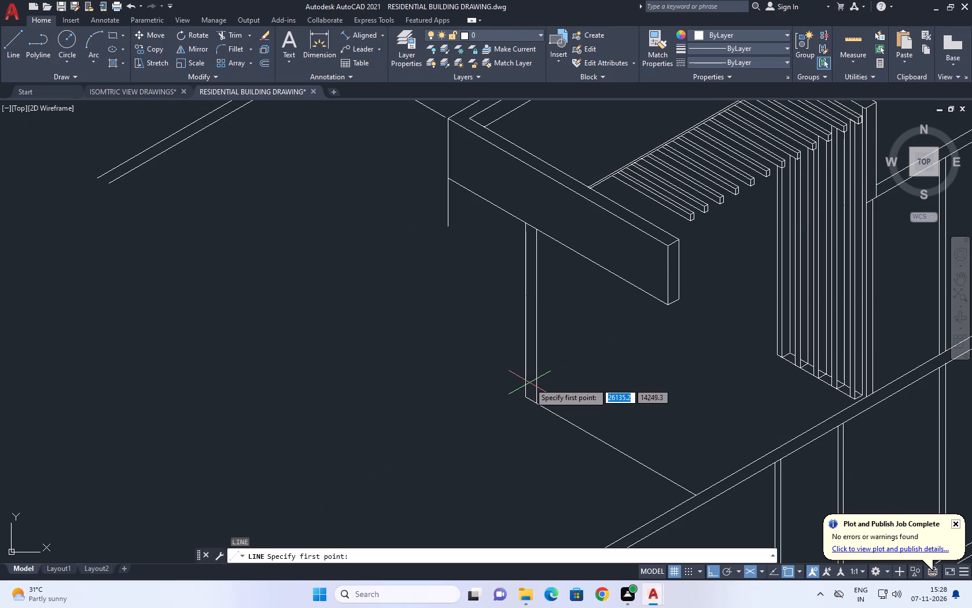
pyautogui.scroll(2, 508, 401)
pyautogui.click(550, 393)
pyautogui.click(597, 372)
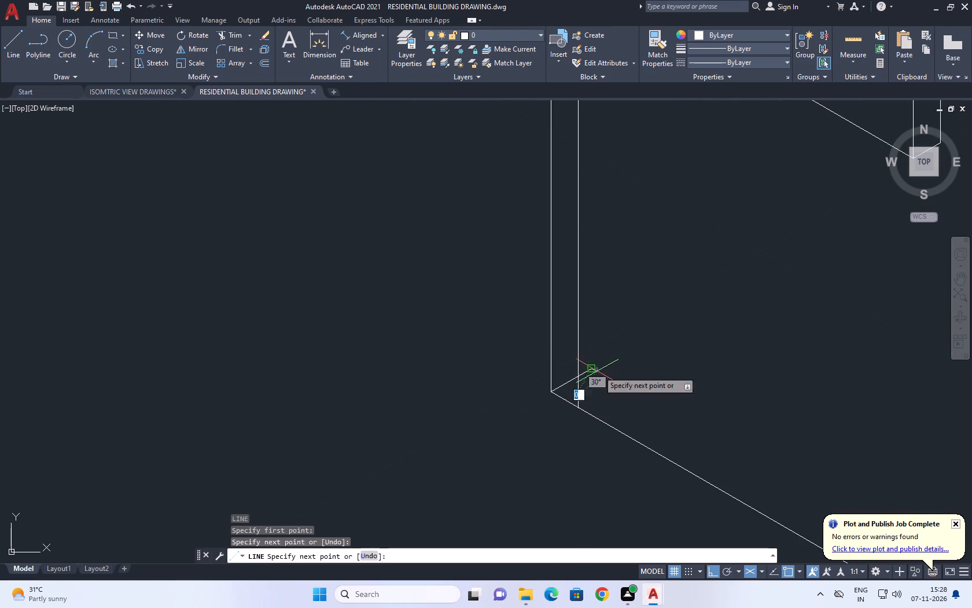
pyautogui.press('space')
# Trim the overshooting ends of the short 30° line and the inner vertical line where they cross.
pyautogui.press('t')
pyautogui.write('R')
pyautogui.press('space')
pyautogui.scroll(1, 603, 374)
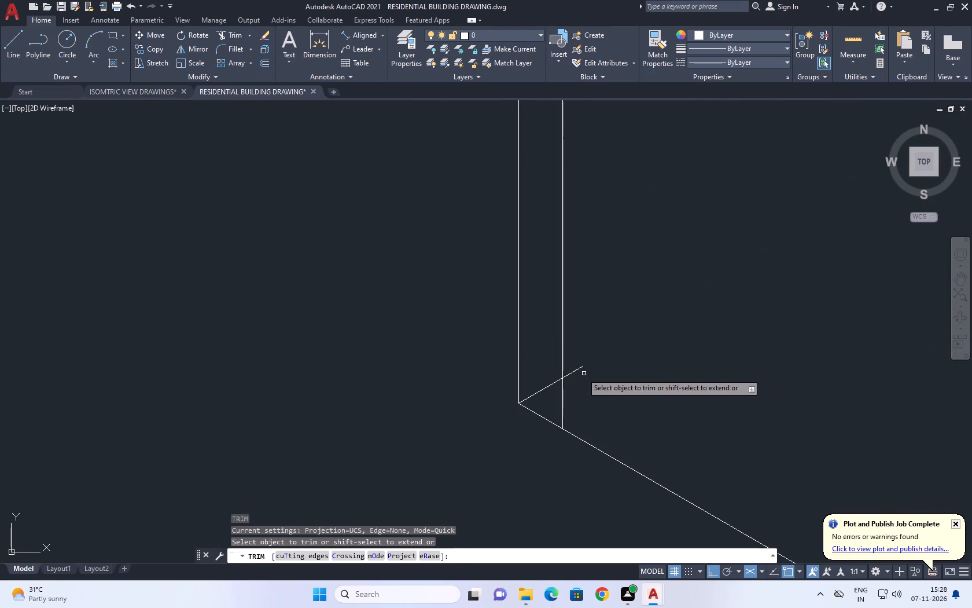
pyautogui.click(575, 371)
pyautogui.click(564, 405)
pyautogui.moveTo(557, 406); pyautogui.dragTo(551, 405)
pyautogui.press('space')
# Draw the inner base line at 330° from the inner vertical line's foot and trim it at the lower slab's upper edge.
pyautogui.scroll(-3, 591, 389)
pyautogui.moveTo(614, 382); pyautogui.dragTo(548, 379, button='middle')
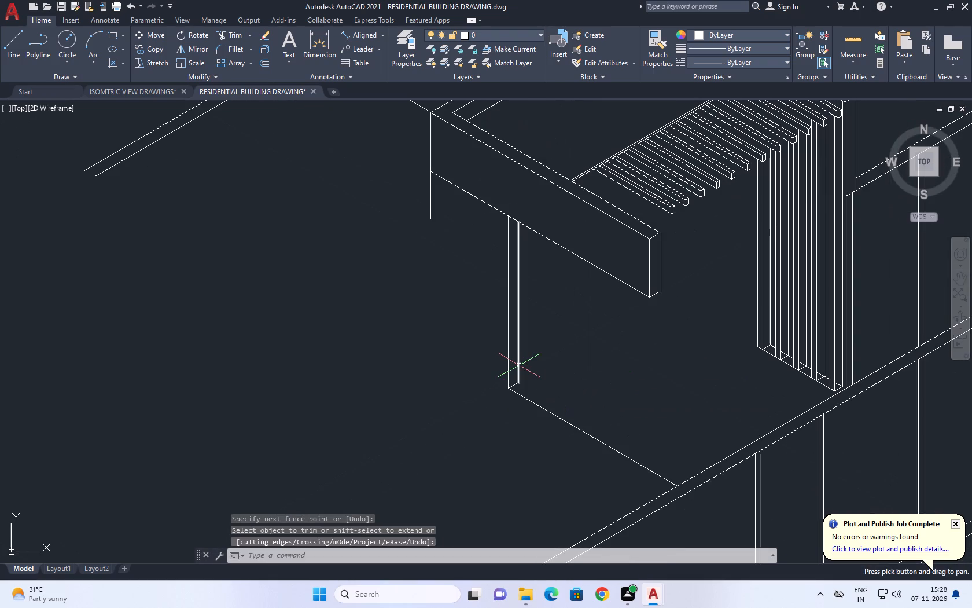
pyautogui.write('L')
pyautogui.press('space')
pyautogui.click(519, 382)
pyautogui.scroll(2, 669, 496)
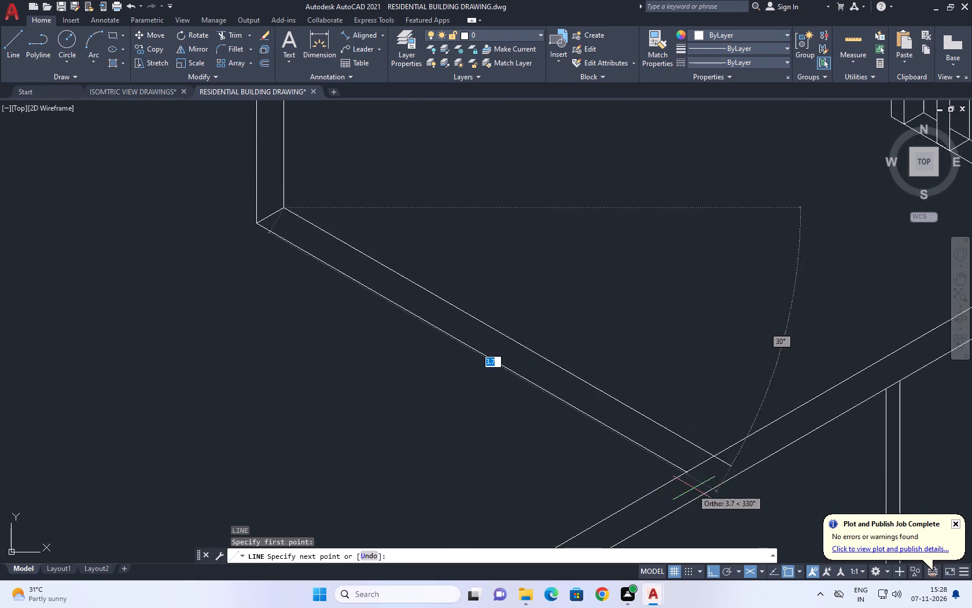
pyautogui.moveTo(695, 452); pyautogui.dragTo(647, 419, button='middle')
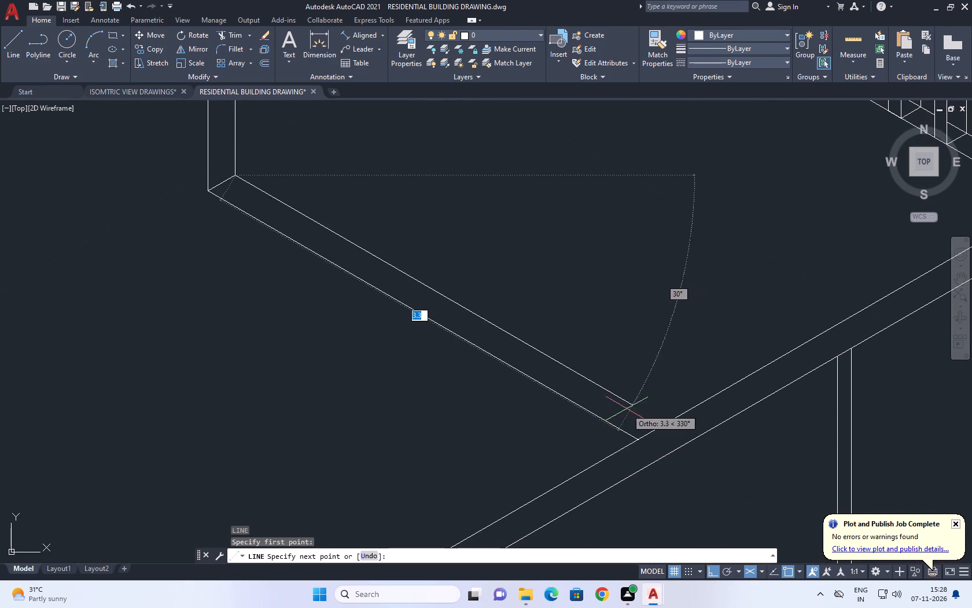
pyautogui.click(674, 435)
pyautogui.press('space')
pyautogui.write('TR')
pyautogui.press('space')
pyautogui.click(672, 430)
pyautogui.press('space')
# Draw a line at 150° from the foot of the outer vertical wall line, outwards beneath the fascia.
pyautogui.scroll(-2, 586, 421)
pyautogui.moveTo(407, 343); pyautogui.dragTo(479, 440, button='middle')
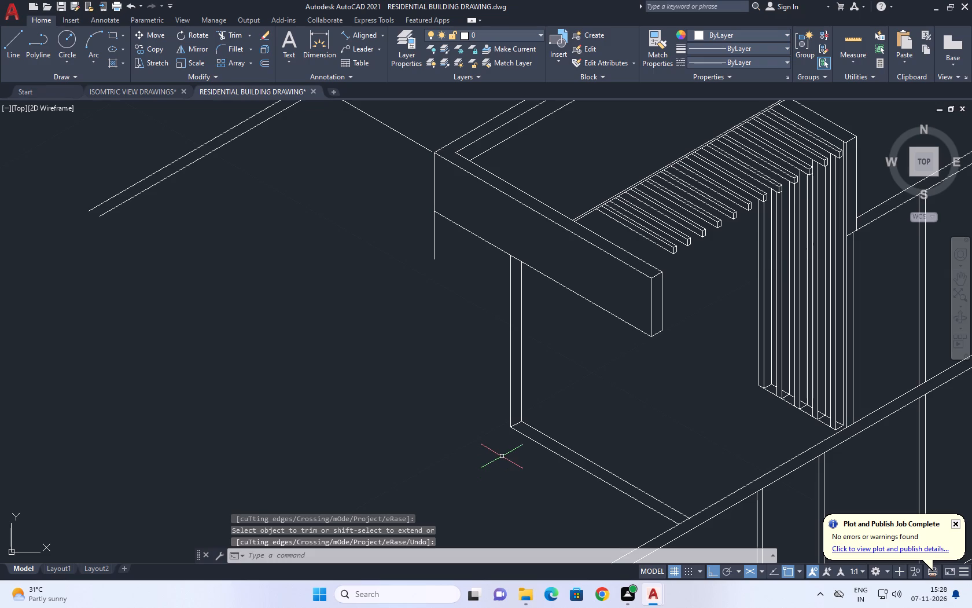
pyautogui.write('L')
pyautogui.press('space')
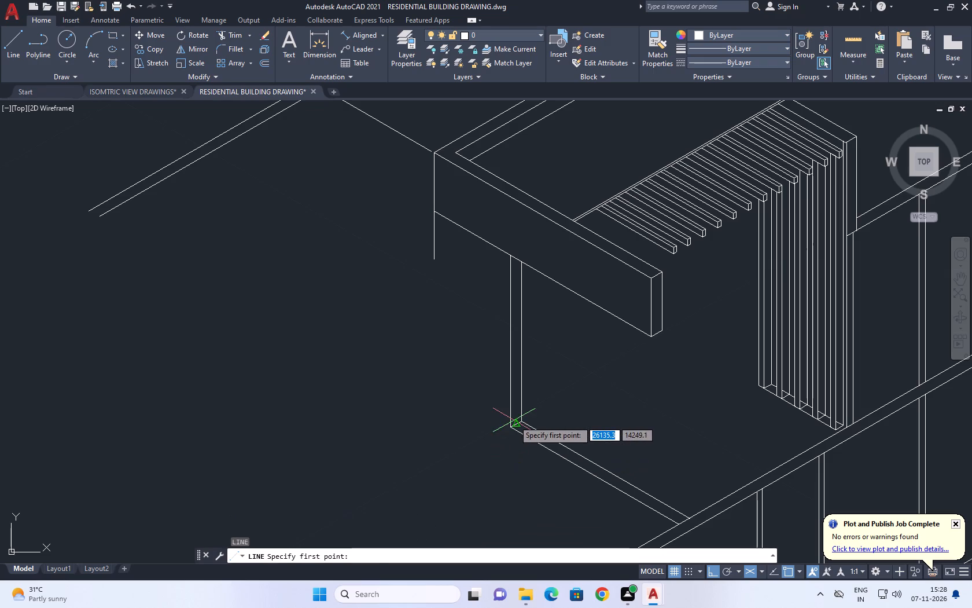
pyautogui.click(512, 427)
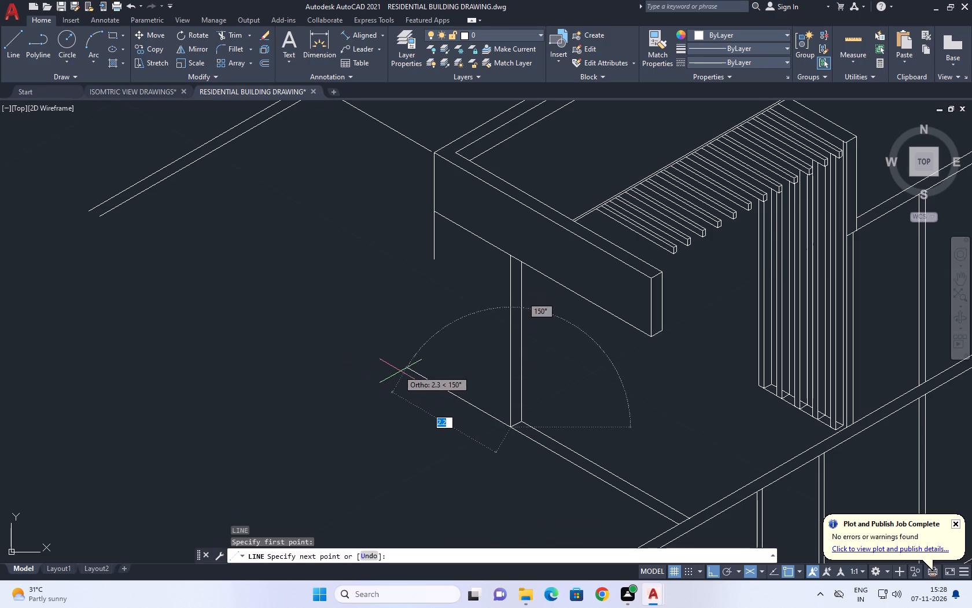
pyautogui.click(419, 384)
pyautogui.press('space')
# Draw a vertical line about 3.8 long down from the fascia's lower edge, near its outer corner, crossing the new 150° line.
pyautogui.press('space')
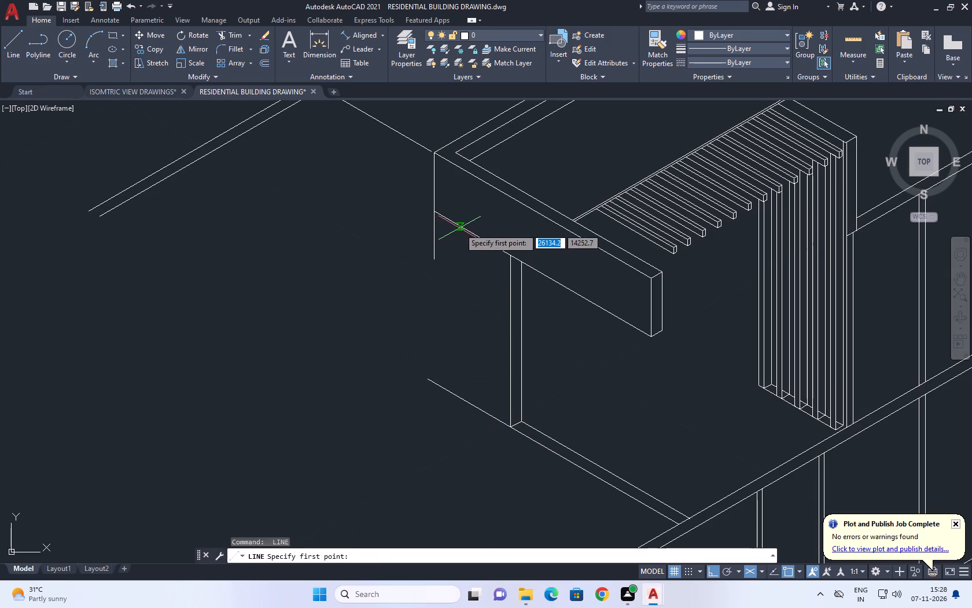
pyautogui.click(459, 228)
pyautogui.press('F5')
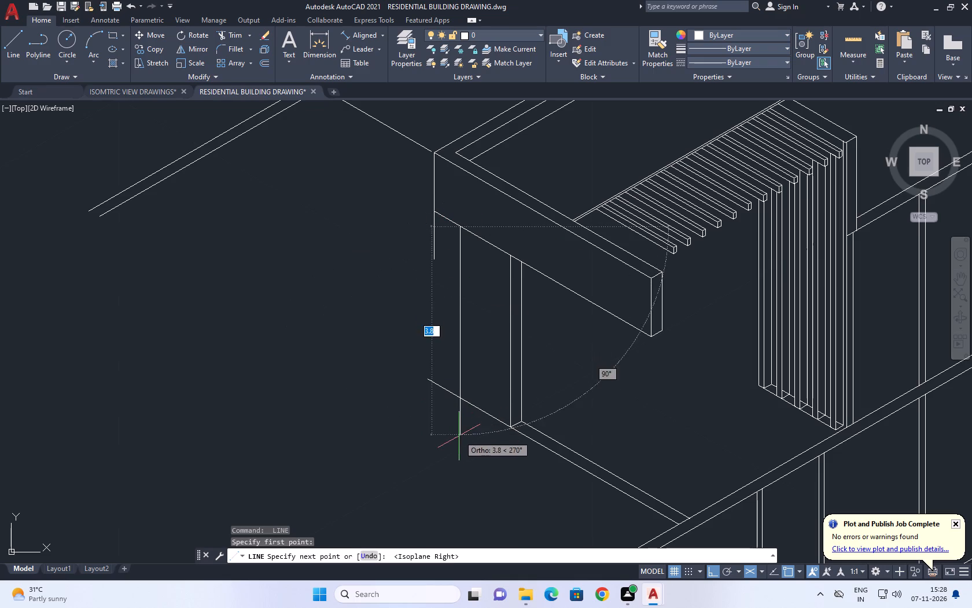
pyautogui.click(459, 437)
pyautogui.press('space')
# Trim the overshooting ends of the new vertical line and the 150° base line into a clean corner.
pyautogui.write('TR')
pyautogui.press('space')
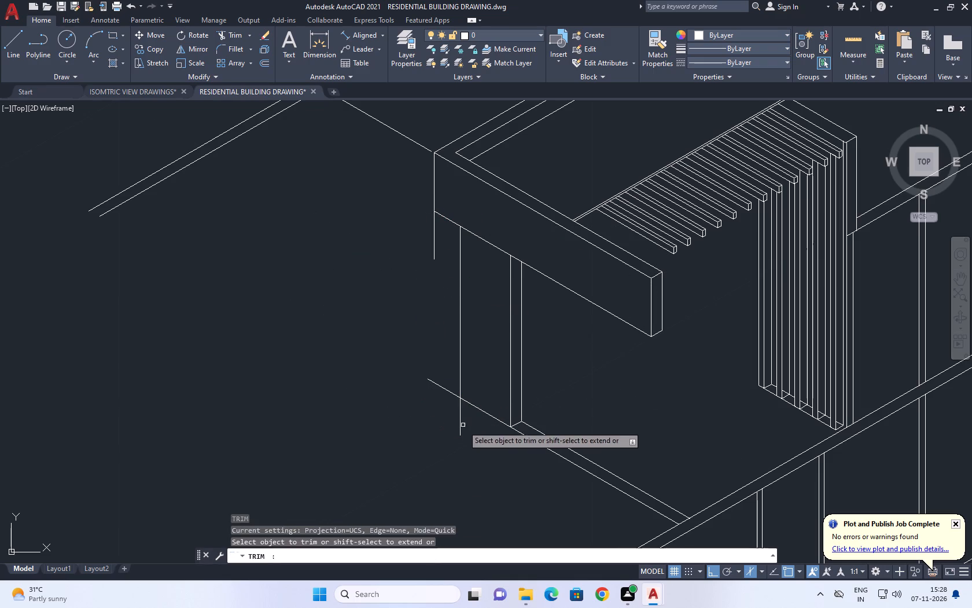
pyautogui.click(463, 424)
pyautogui.click(436, 366)
pyautogui.press('space')
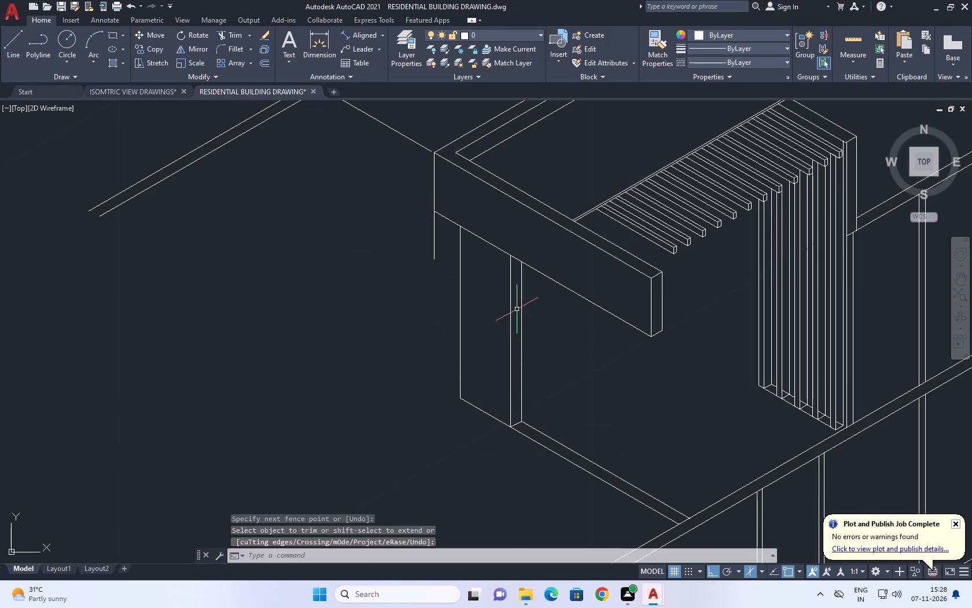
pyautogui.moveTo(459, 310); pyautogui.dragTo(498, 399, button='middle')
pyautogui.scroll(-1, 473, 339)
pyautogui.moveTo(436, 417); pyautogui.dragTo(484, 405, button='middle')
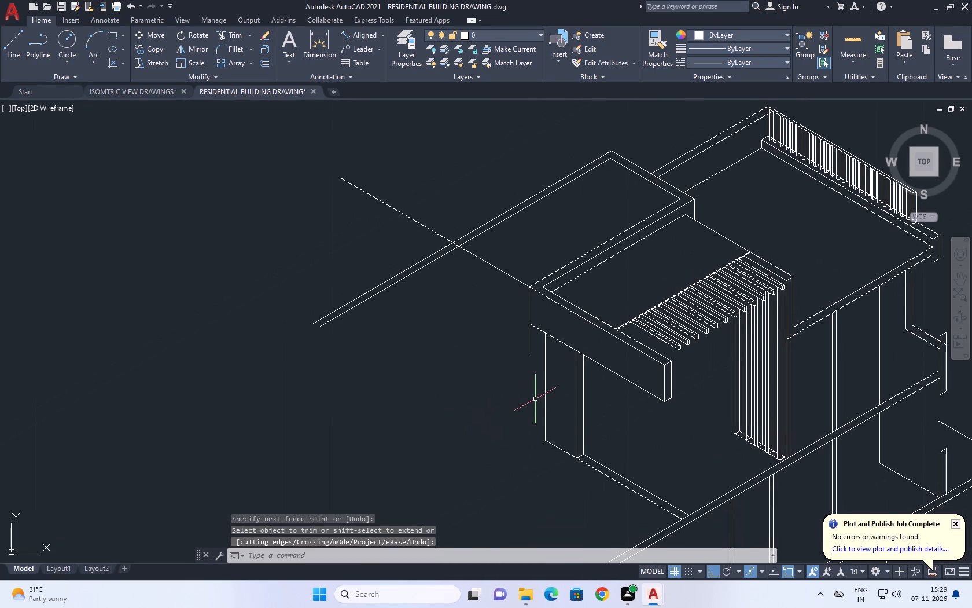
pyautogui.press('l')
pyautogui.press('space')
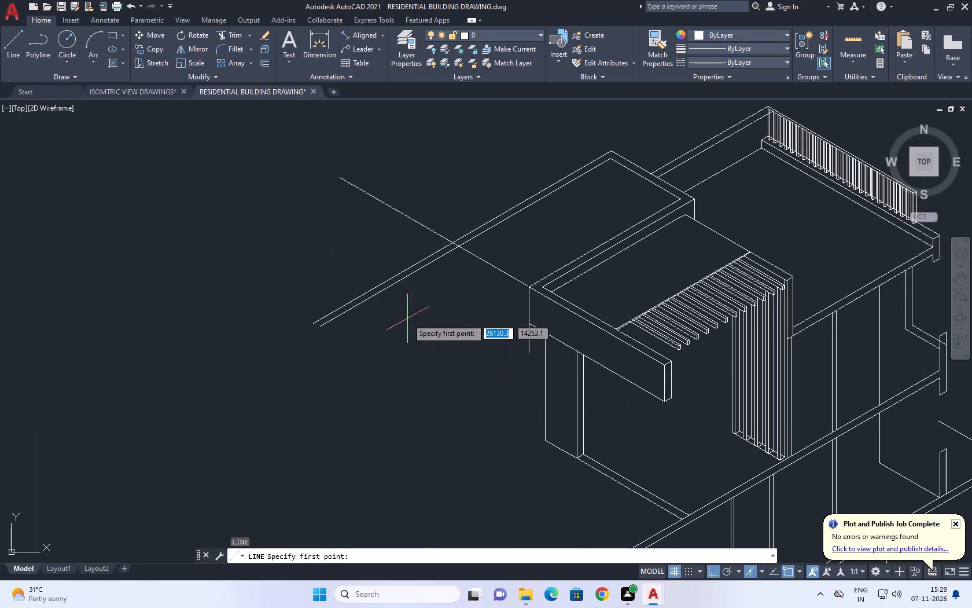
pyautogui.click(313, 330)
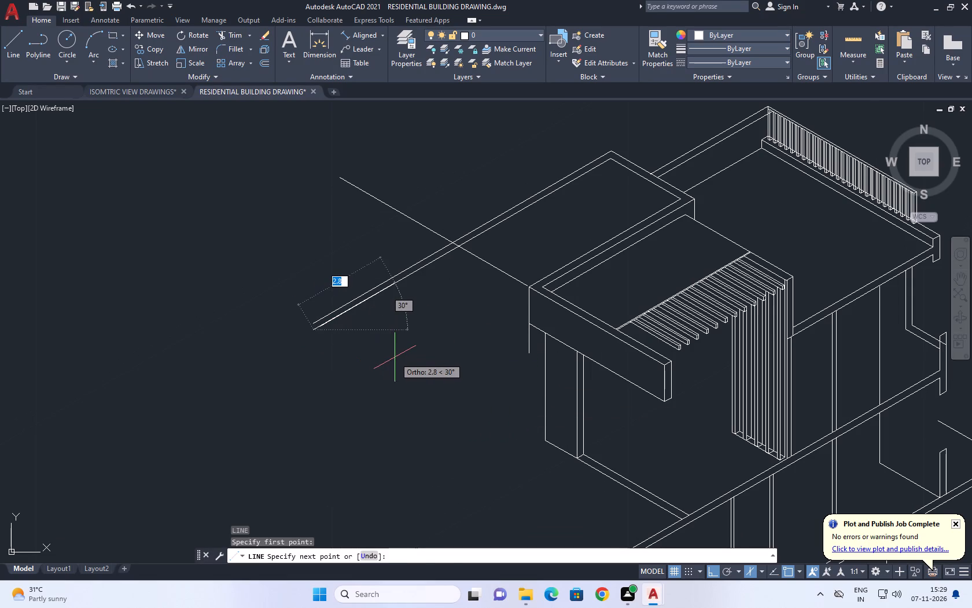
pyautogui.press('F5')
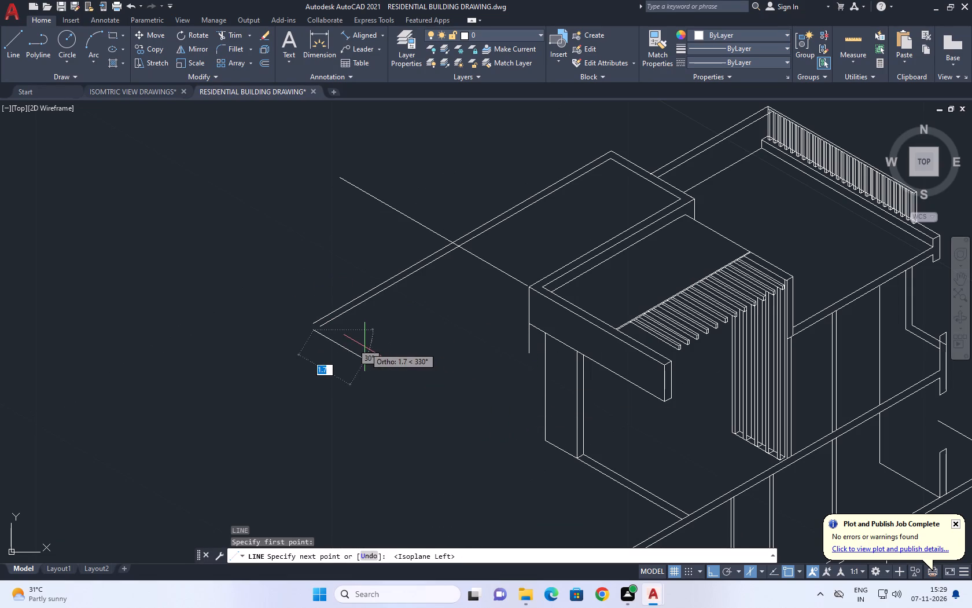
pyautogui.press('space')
# Draw a line at 330° from the lower of the two long parallel roof lines, near their free ends, towards the fascia.
pyautogui.press('space')
pyautogui.click(359, 305)
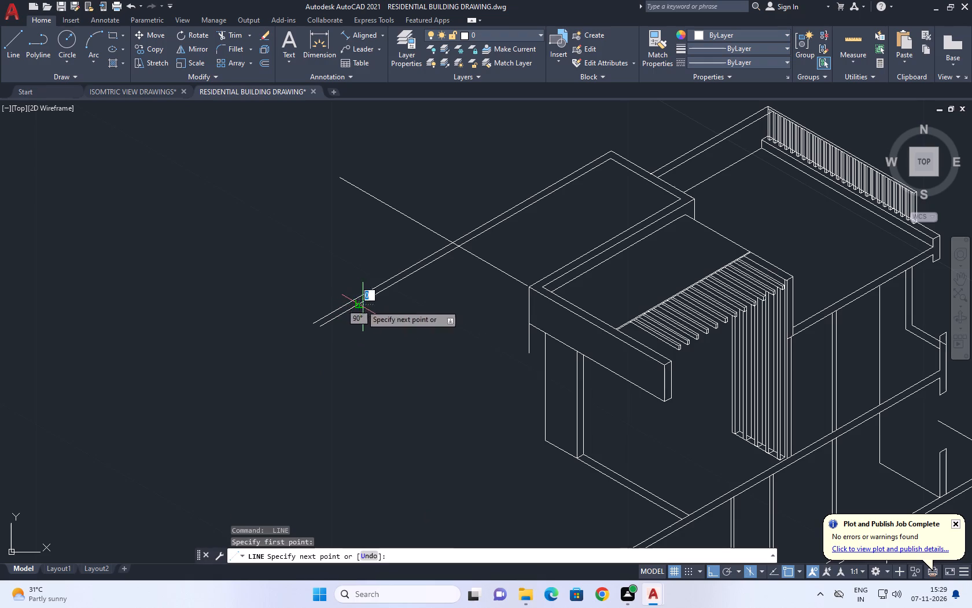
pyautogui.scroll(1, 456, 351)
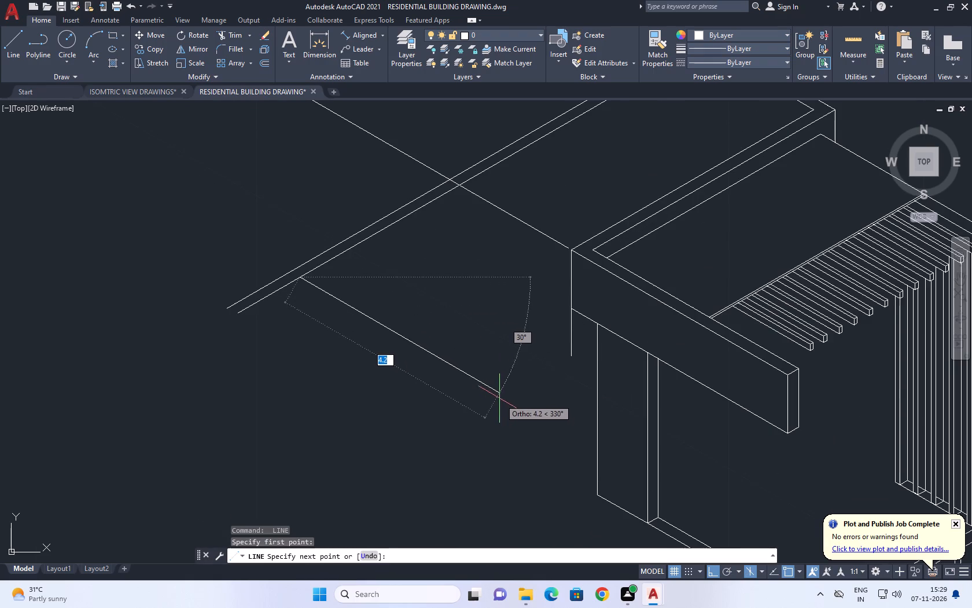
pyautogui.click(478, 375)
pyautogui.press('space')
# Draw a line about 2.9 long from the fascia's lower outer corner, parallel to the long roof lines, across the new 330° line.
pyautogui.press('space')
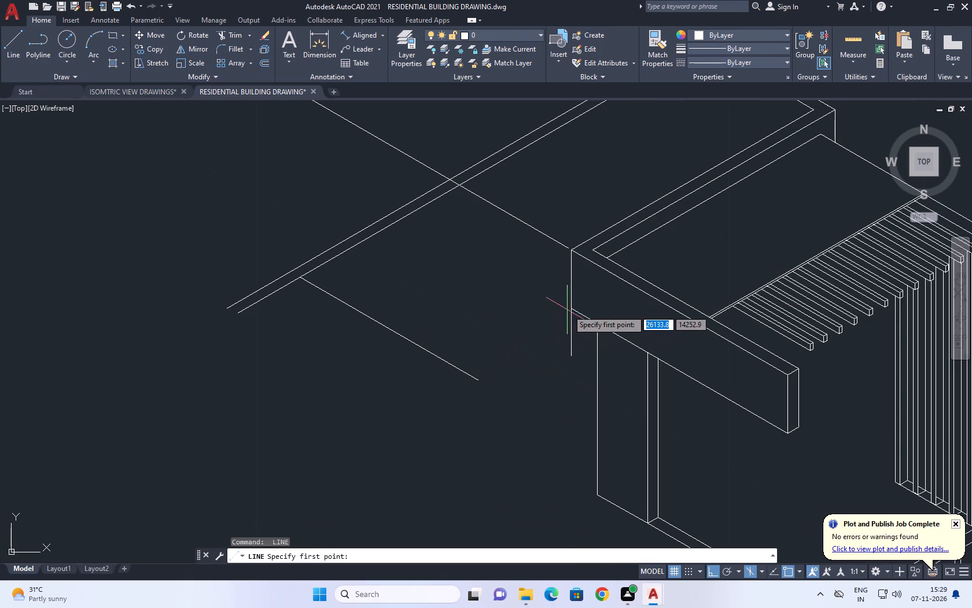
pyautogui.click(571, 309)
pyautogui.press('F5')
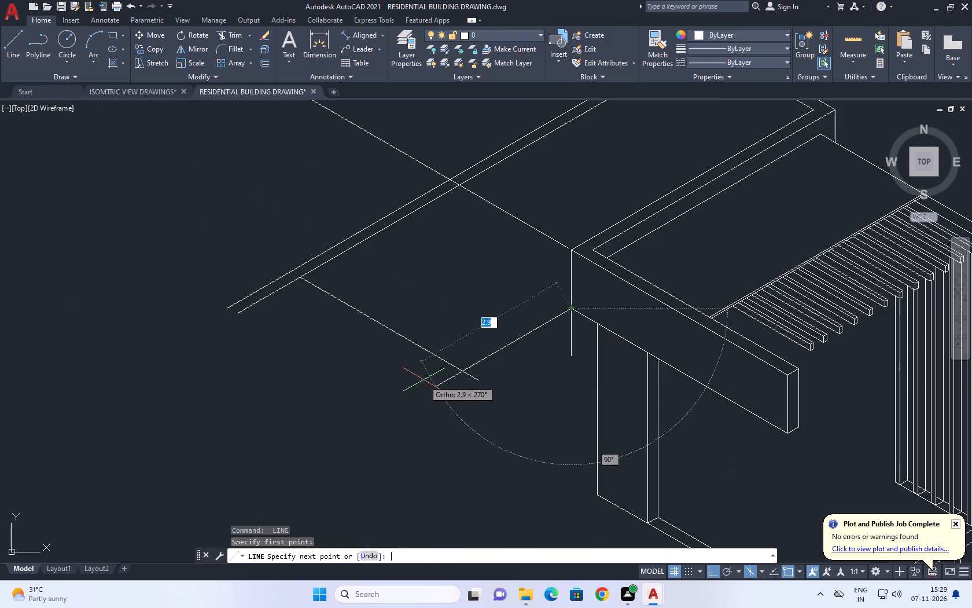
pyautogui.click(420, 378)
pyautogui.press('space')
# Fillet the two crossing roof-edge lines with radius 0 to form a sharp corner.
pyautogui.press('f')
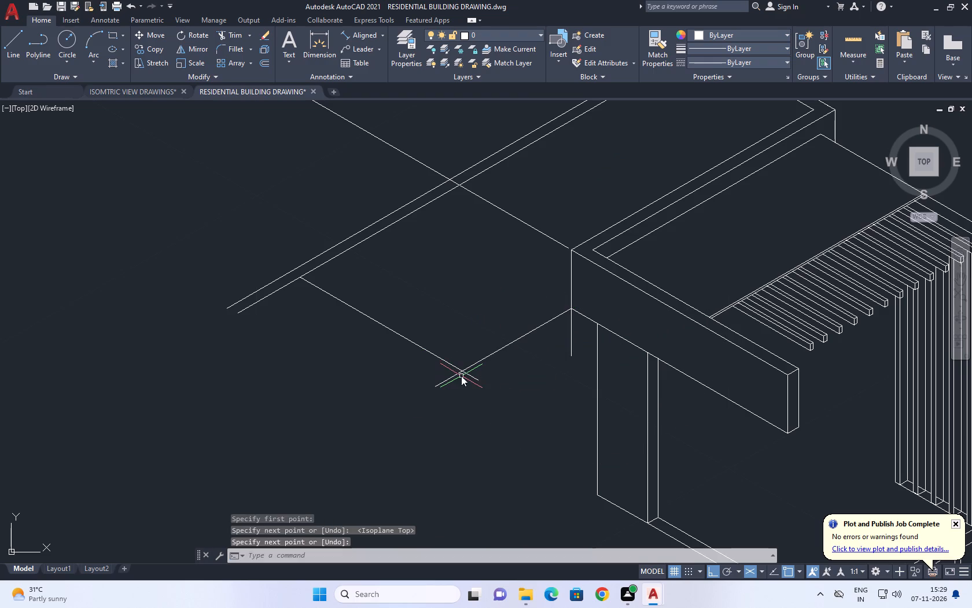
pyautogui.press('space')
pyautogui.click(471, 365)
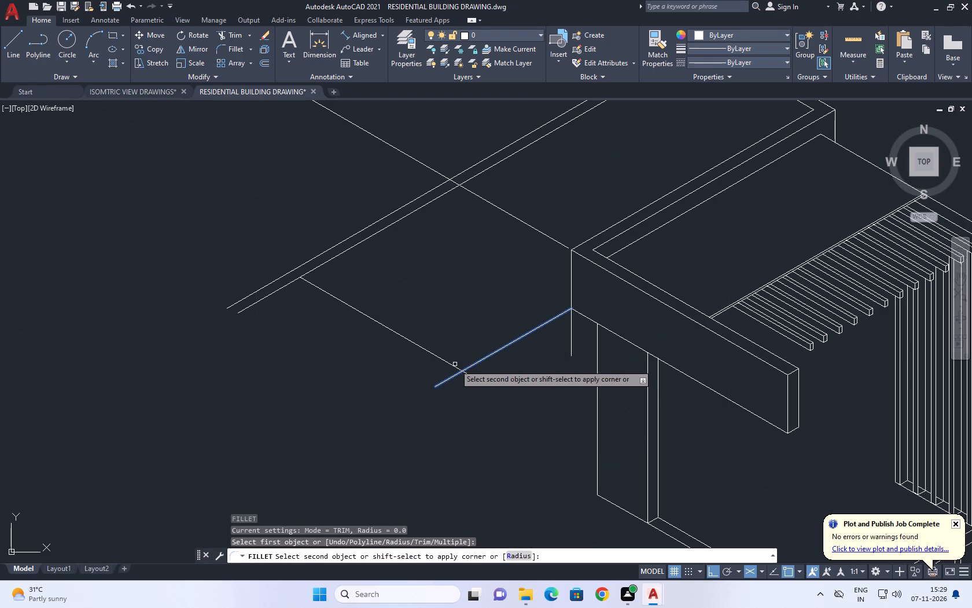
pyautogui.click(455, 364)
pyautogui.click(448, 365)
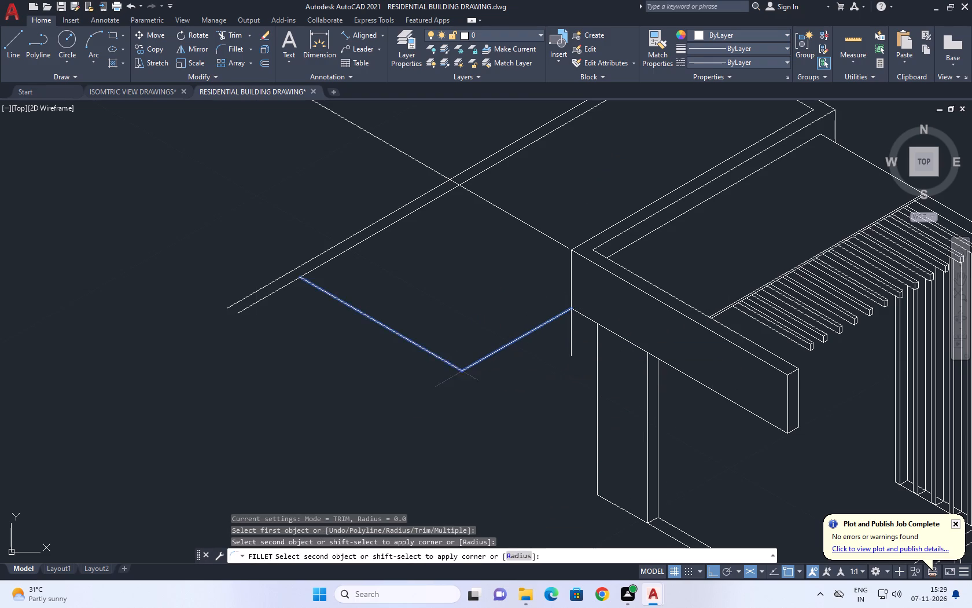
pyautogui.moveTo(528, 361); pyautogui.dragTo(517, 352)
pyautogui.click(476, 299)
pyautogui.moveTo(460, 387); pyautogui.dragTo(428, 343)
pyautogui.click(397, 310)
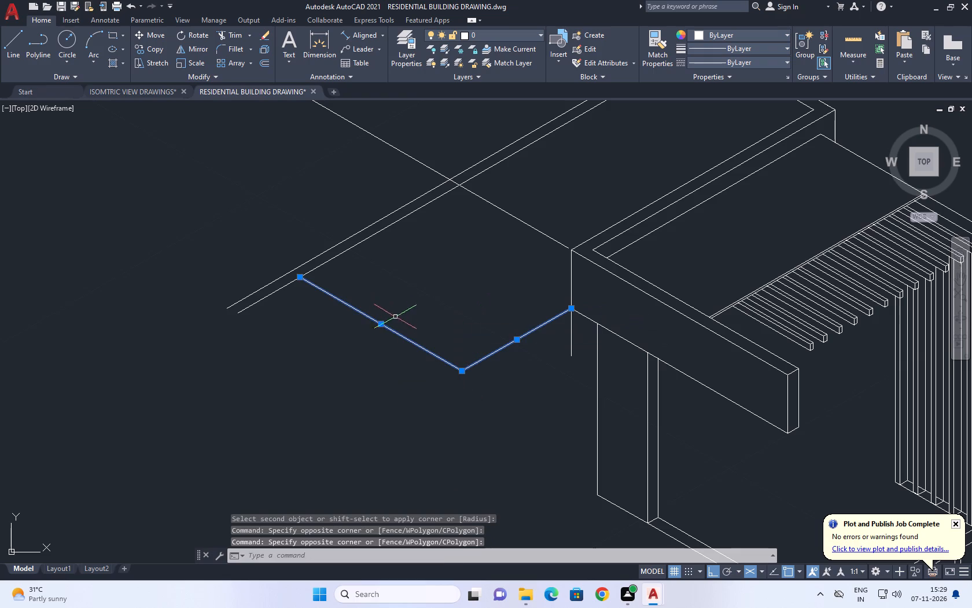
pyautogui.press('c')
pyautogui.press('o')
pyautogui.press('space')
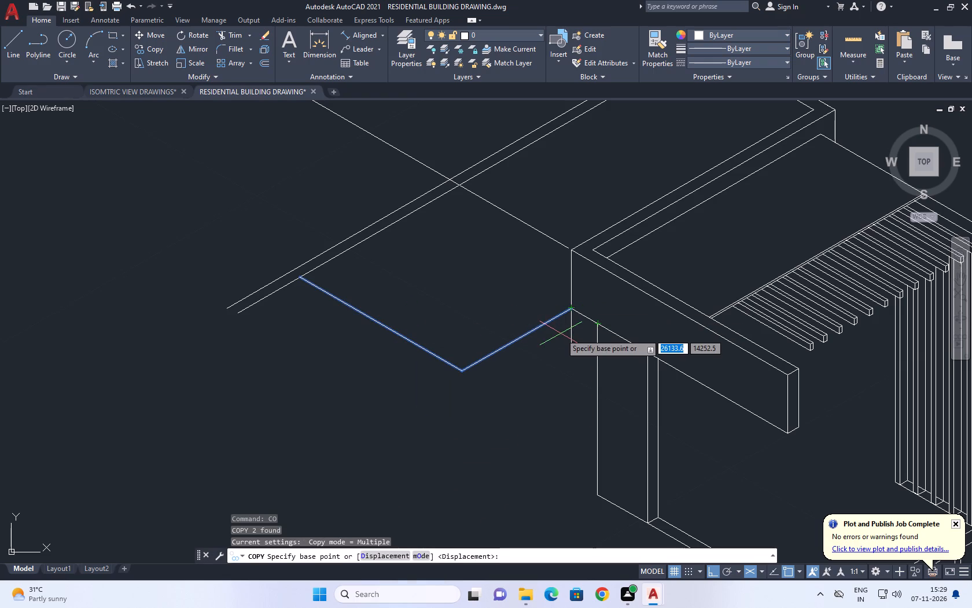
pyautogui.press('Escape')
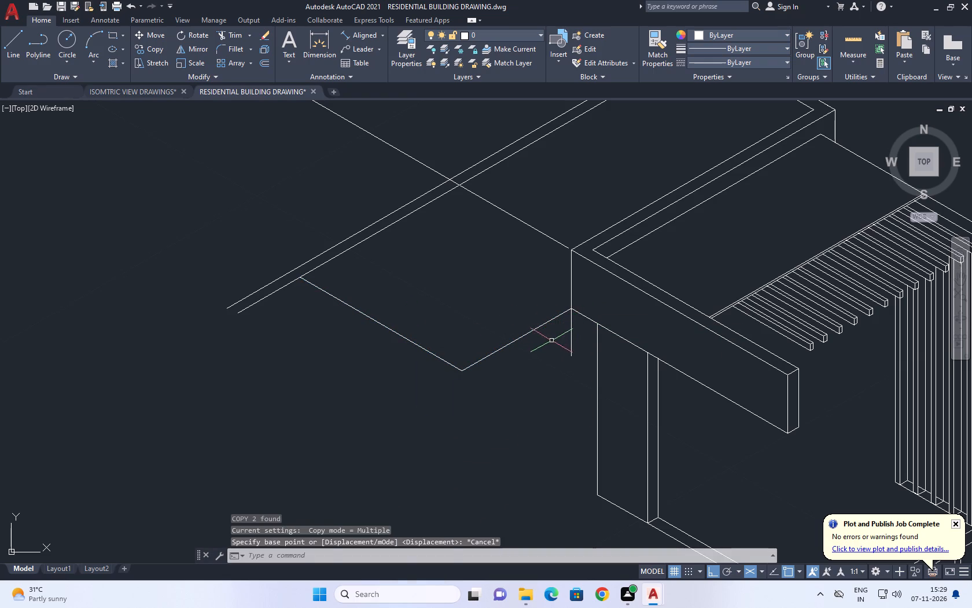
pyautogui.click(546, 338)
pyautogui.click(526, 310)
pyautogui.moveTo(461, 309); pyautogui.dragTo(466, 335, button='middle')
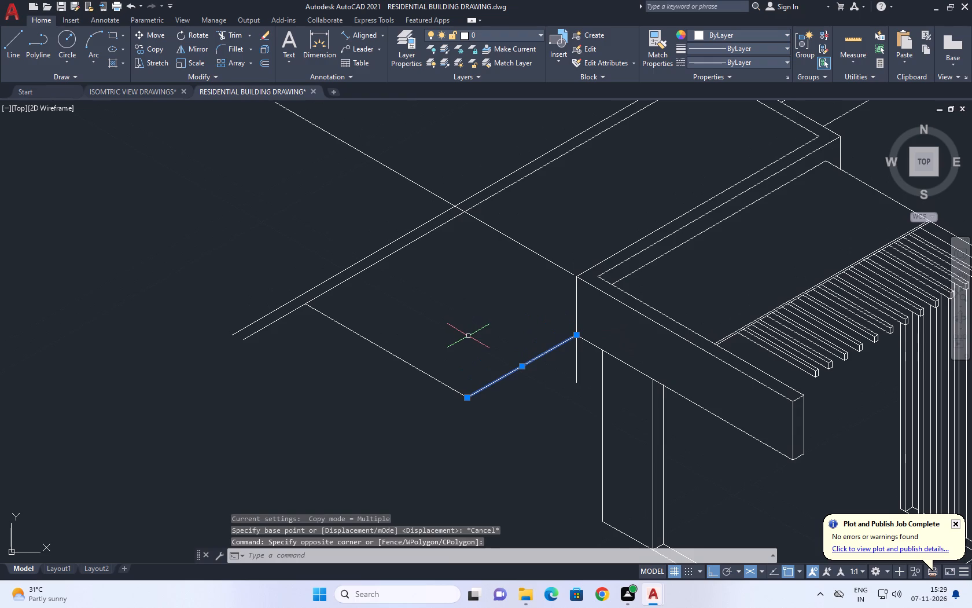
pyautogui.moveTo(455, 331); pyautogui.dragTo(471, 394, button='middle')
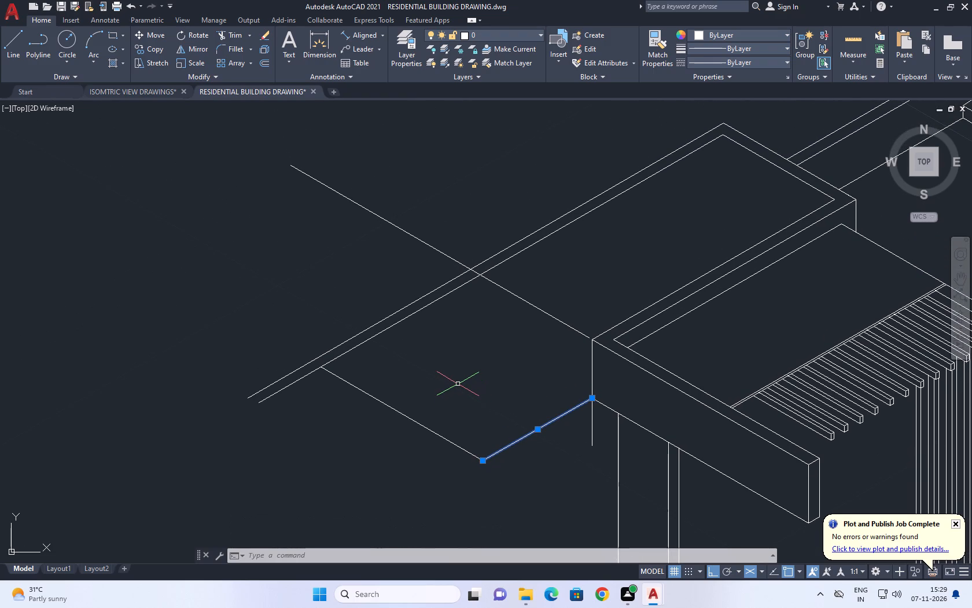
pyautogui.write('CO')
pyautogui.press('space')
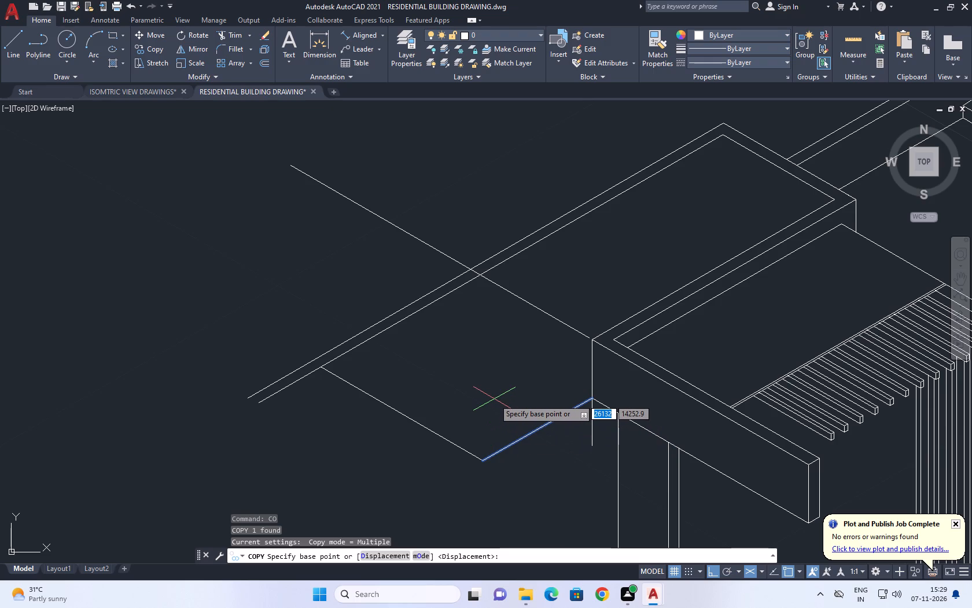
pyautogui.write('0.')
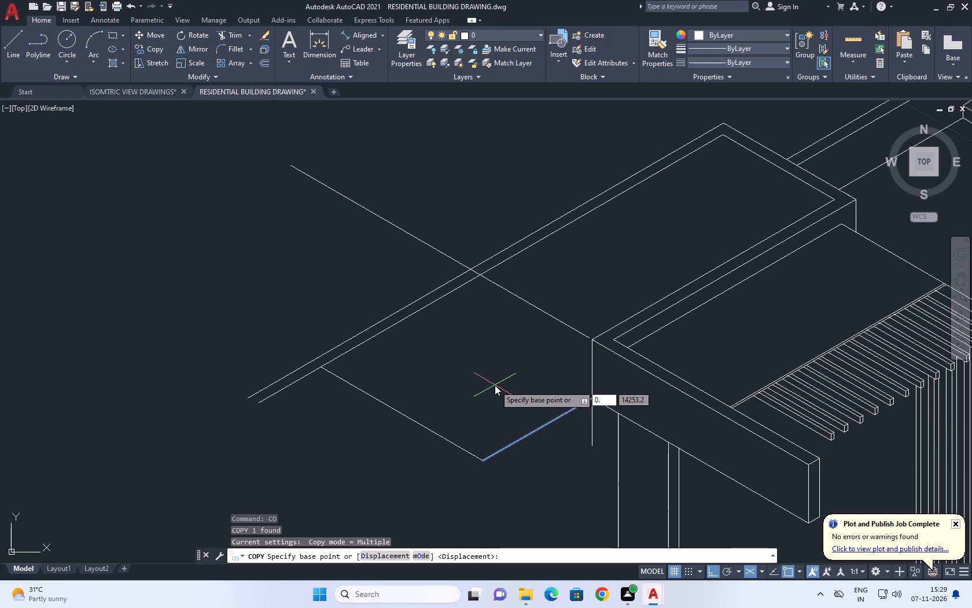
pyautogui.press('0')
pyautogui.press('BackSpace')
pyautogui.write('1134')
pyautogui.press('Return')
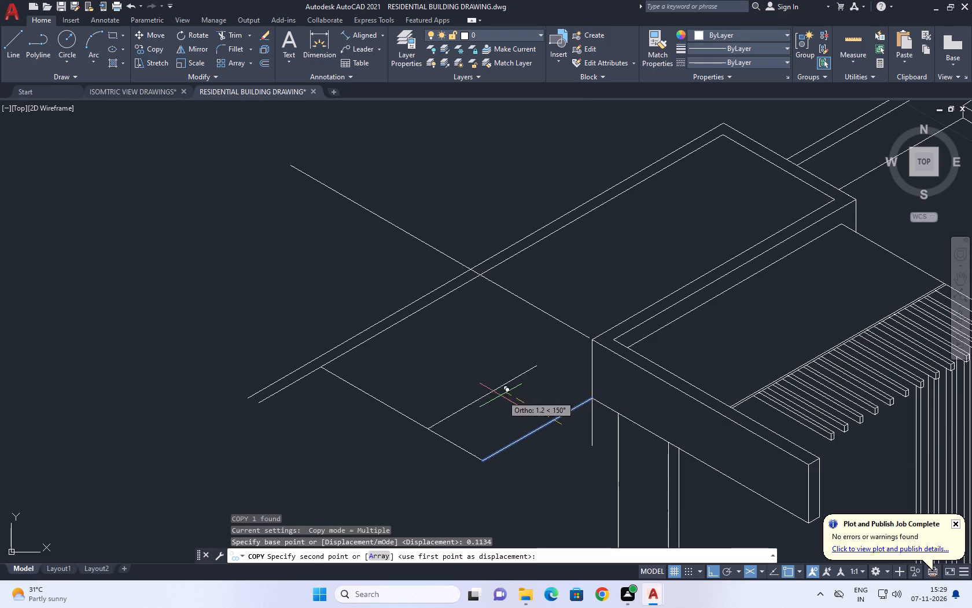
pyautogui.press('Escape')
# Copy the short roof-edge line that meets the fascia's lower corner by 0.1334 in the 150° direction.
pyautogui.click(544, 426)
pyautogui.press('c')
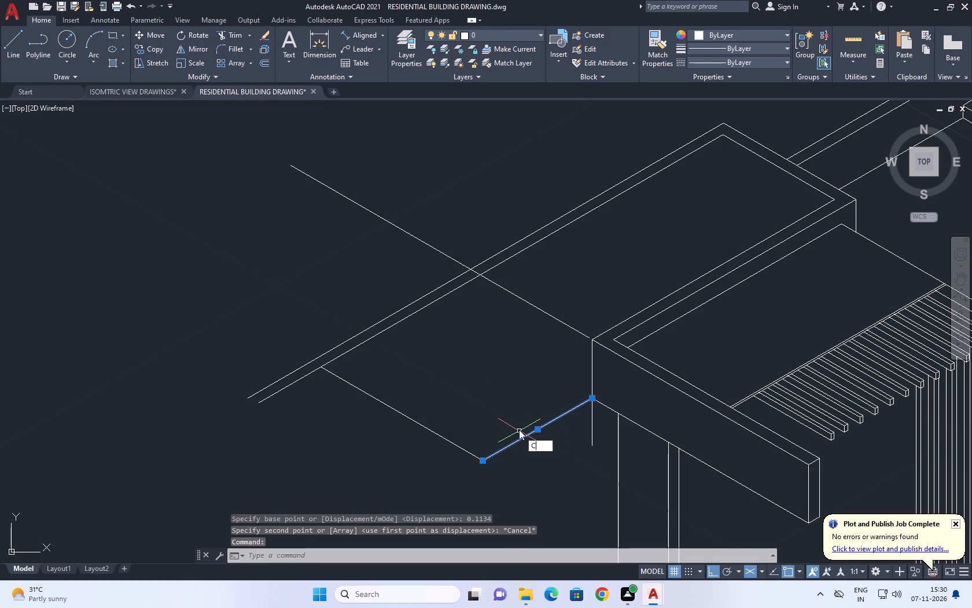
pyautogui.write('O')
pyautogui.press('space')
pyautogui.click(522, 438)
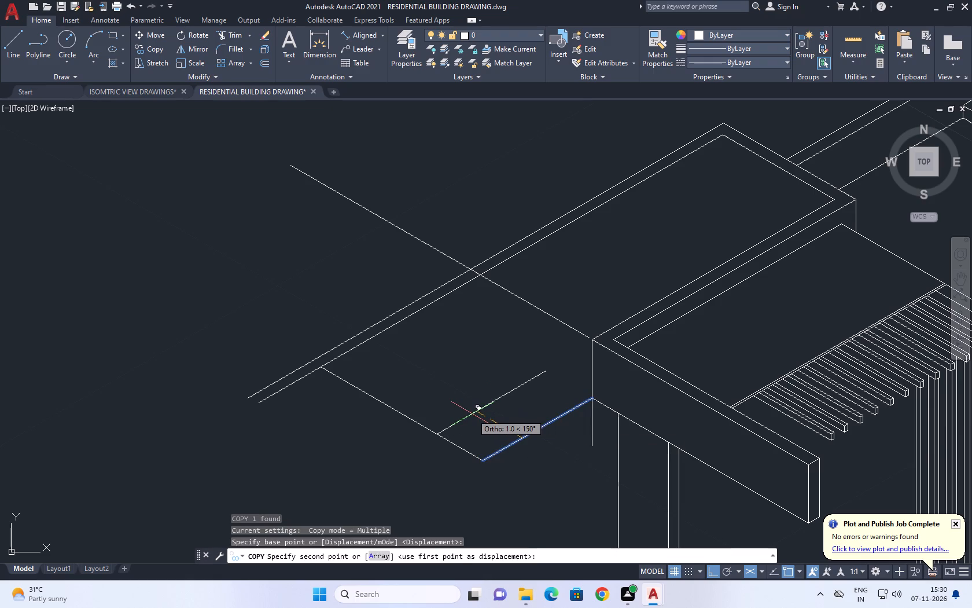
pyautogui.write('0.1331')
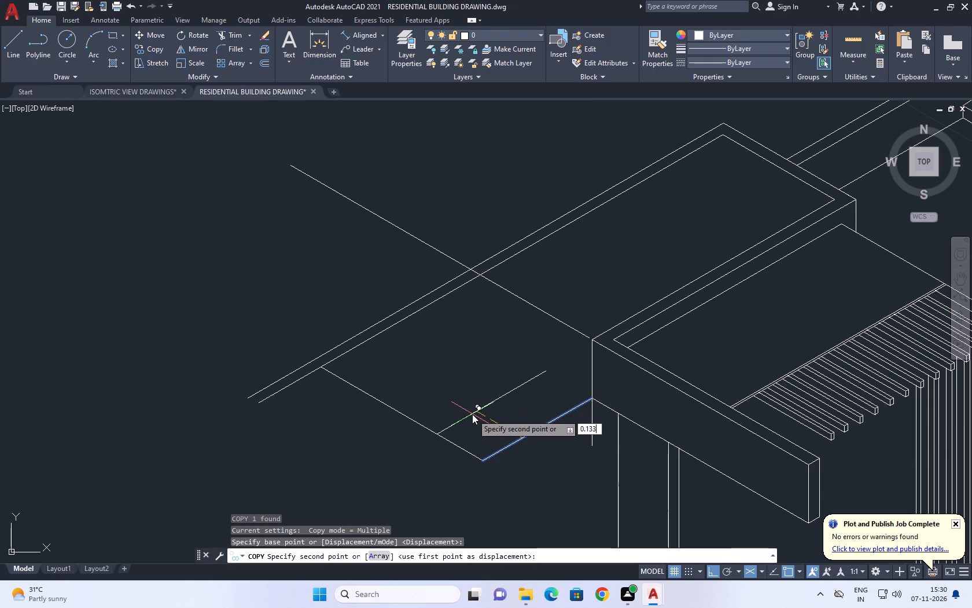
pyautogui.press('BackSpace')
pyautogui.press('4')
pyautogui.press('Return')
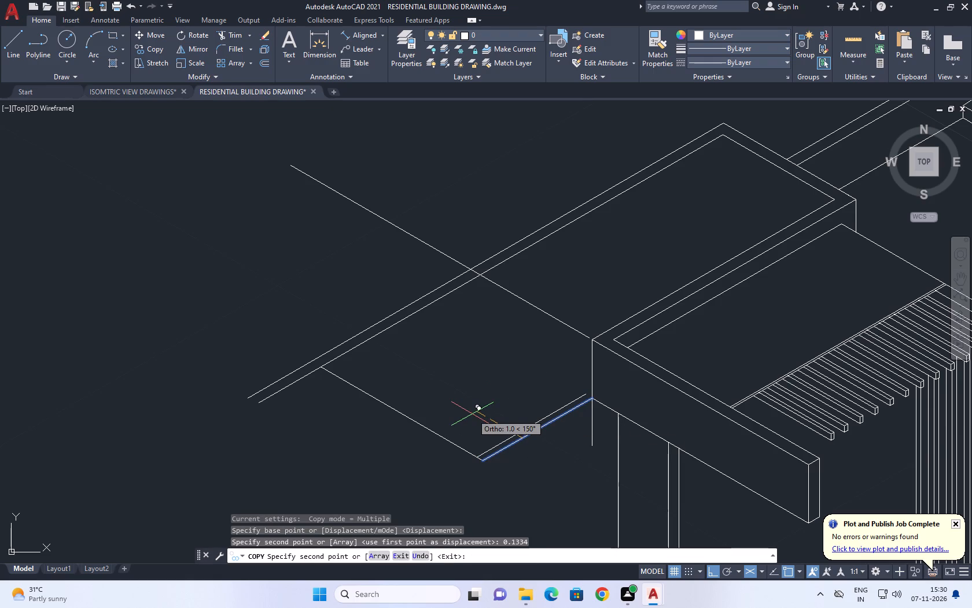
pyautogui.scroll(-1, 537, 325)
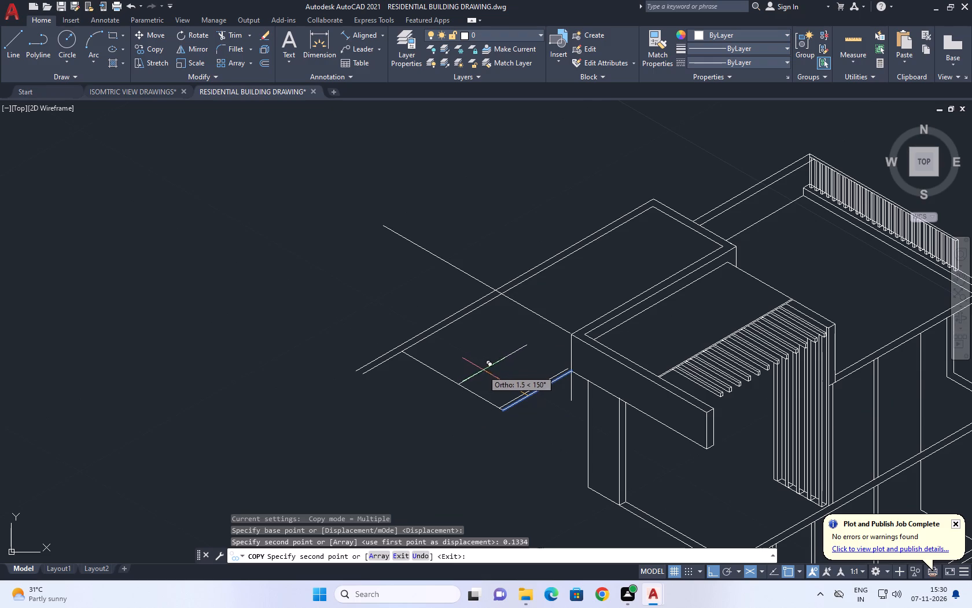
pyautogui.scroll(2, 521, 393)
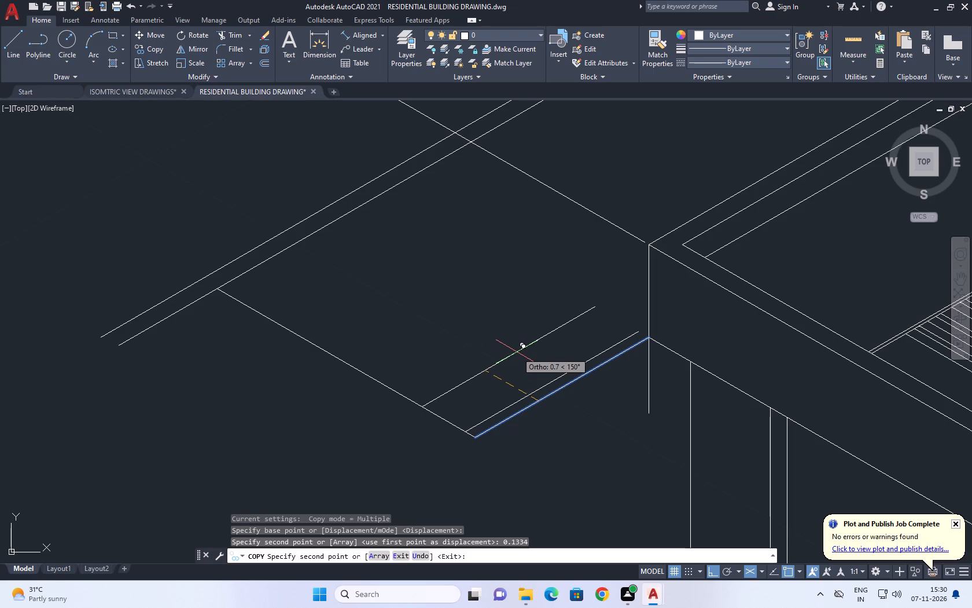
pyautogui.rightClick(518, 353)
pyautogui.click(541, 369)
# Copy the 330° roof-edge line outward at 210°, undoing a trial copy at distance 1 and placing it at 0.6.
pyautogui.moveTo(373, 405); pyautogui.dragTo(395, 396, button='middle')
pyautogui.moveTo(359, 291); pyautogui.dragTo(363, 302)
pyautogui.click(302, 352)
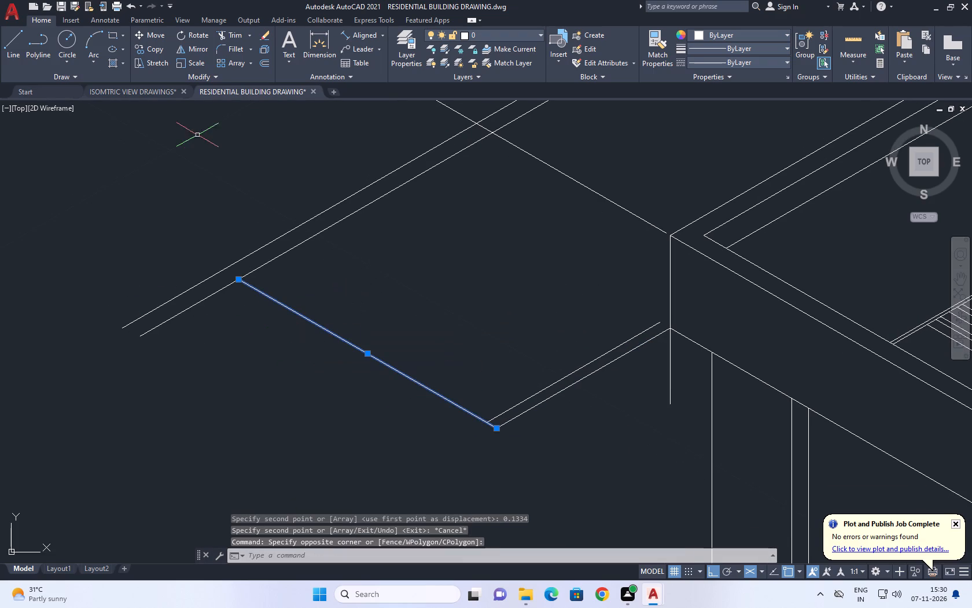
pyautogui.click(160, 53)
pyautogui.moveTo(472, 288); pyautogui.dragTo(472, 287)
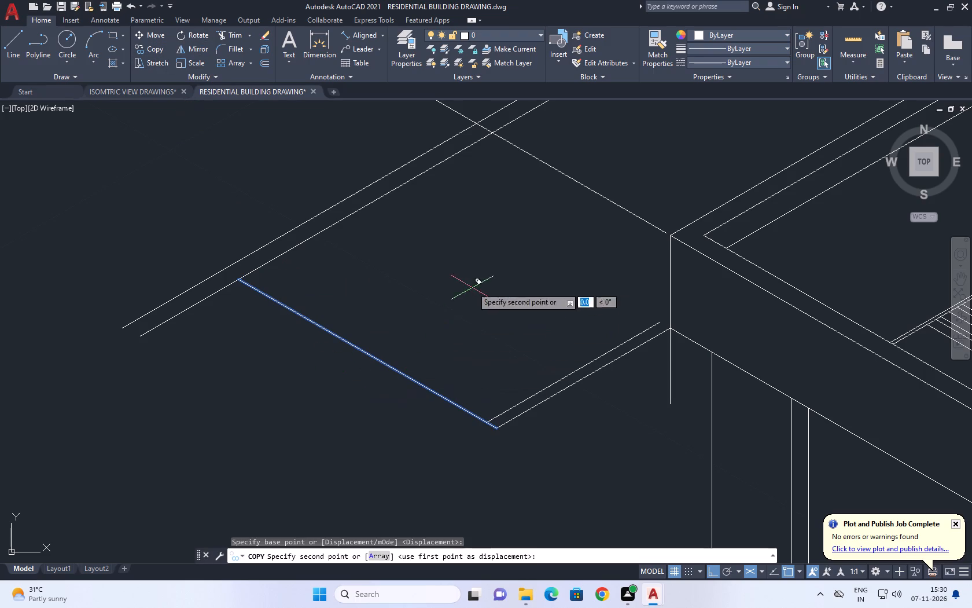
pyautogui.moveTo(472, 287); pyautogui.dragTo(469, 304)
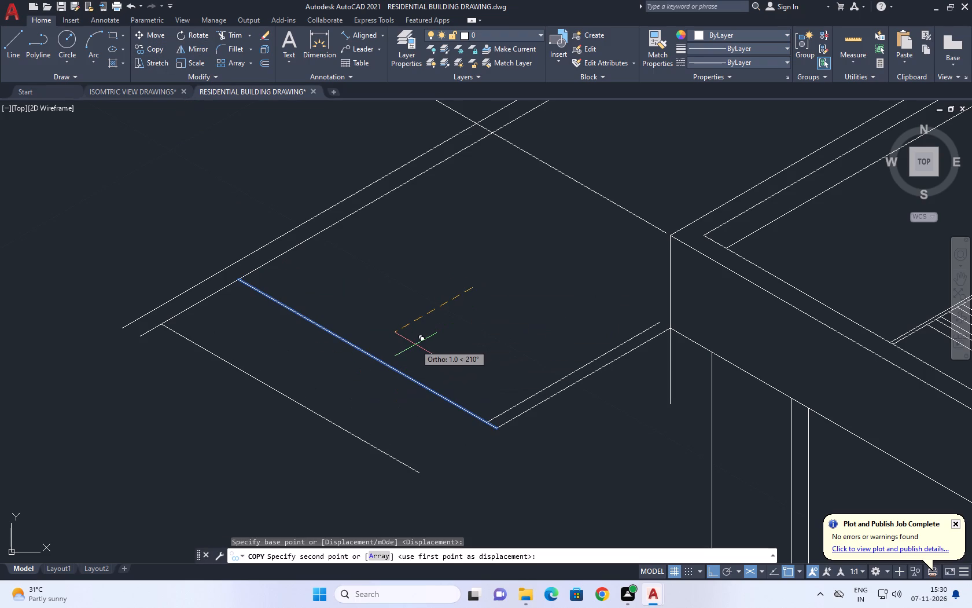
pyautogui.press('1')
pyautogui.press('Return')
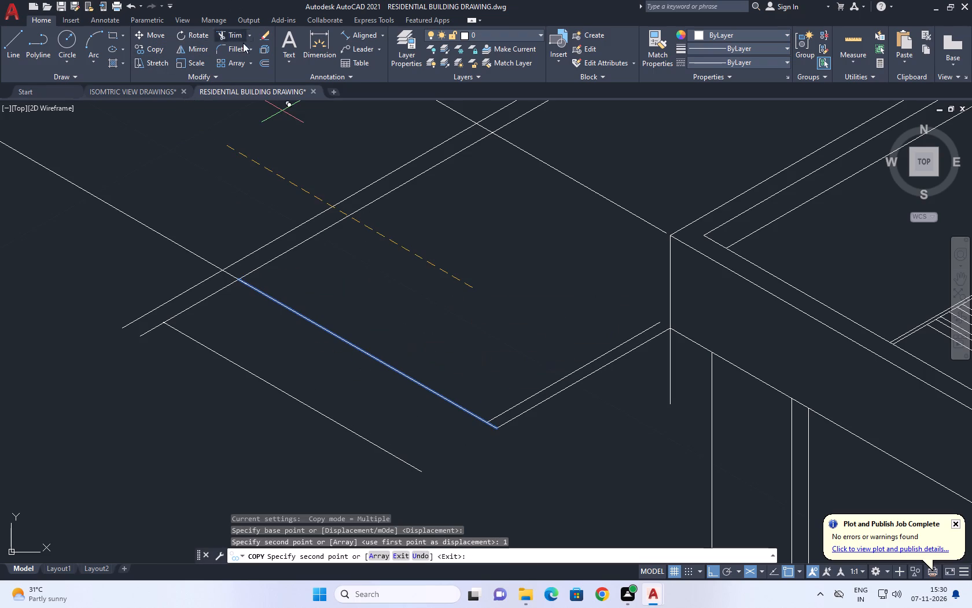
pyautogui.scroll(-1, 304, 135)
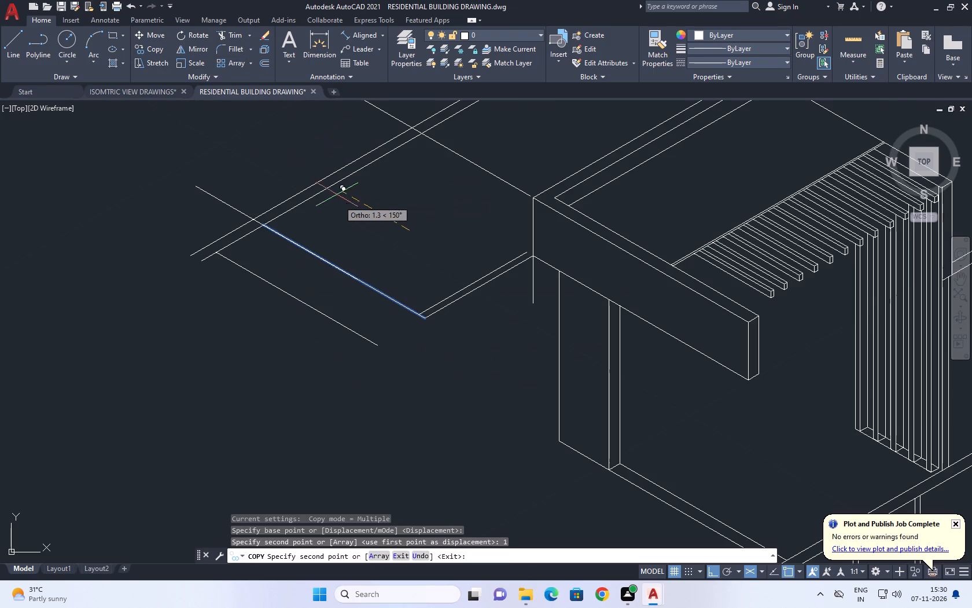
pyautogui.hotkey('ctrl', 'z')
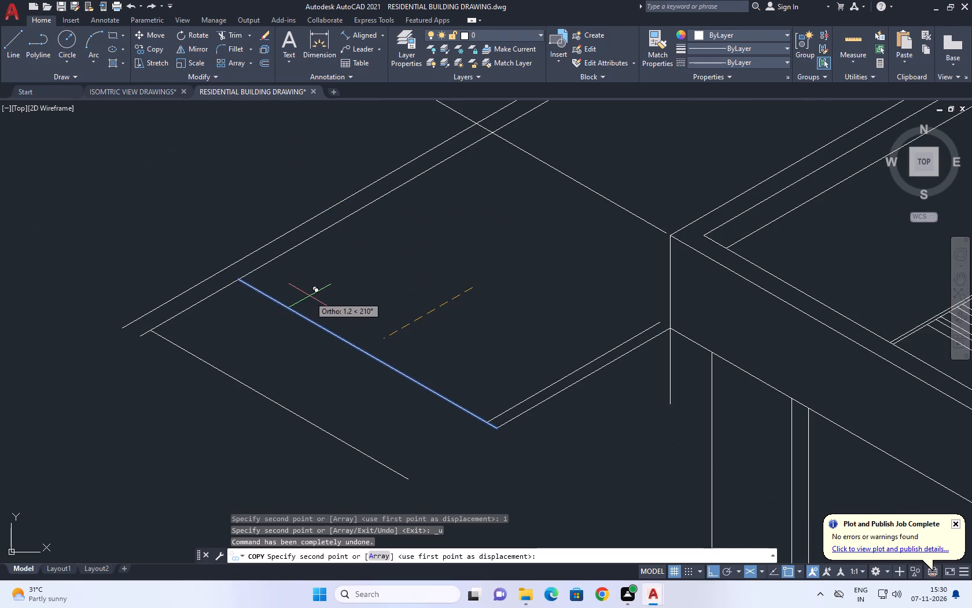
pyautogui.write('0.6')
pyautogui.press('Return')
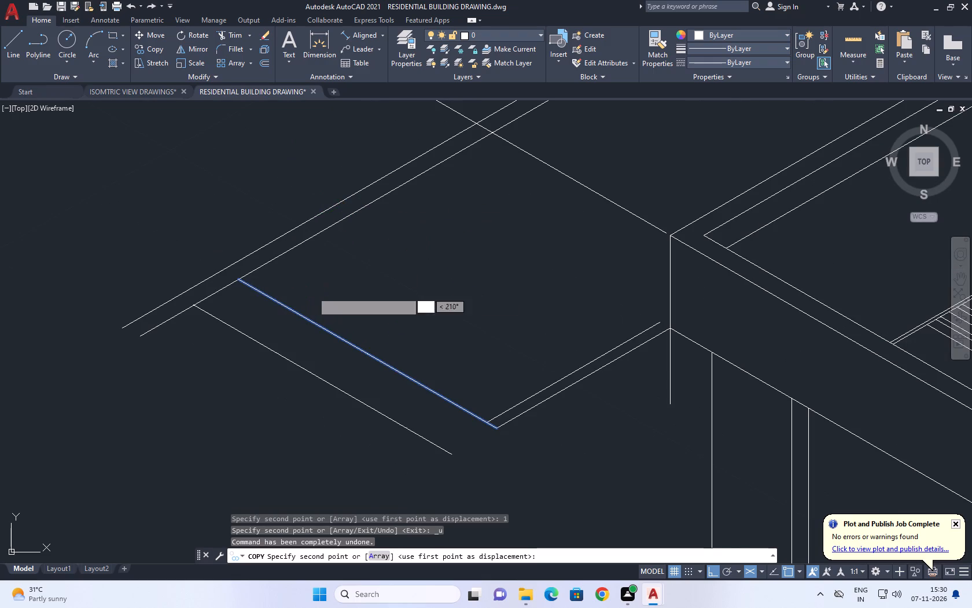
pyautogui.press('space')
# Fillet the outer and inner 330° edges with the two long parallel roof lines at radius 0 for sharp corners.
pyautogui.moveTo(193, 285); pyautogui.dragTo(264, 295, button='middle')
pyautogui.press('f')
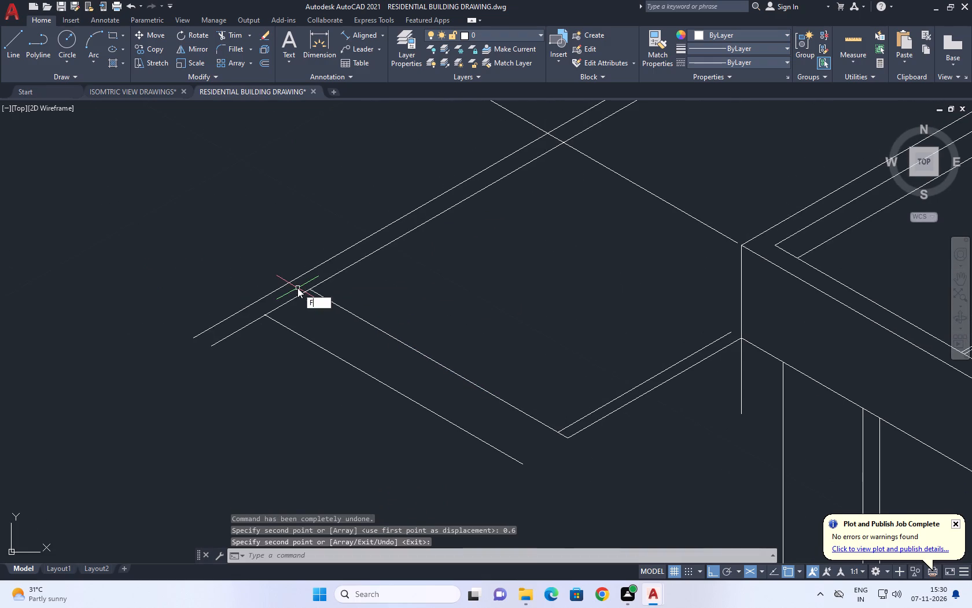
pyautogui.press('space')
pyautogui.click(282, 326)
pyautogui.click(274, 292)
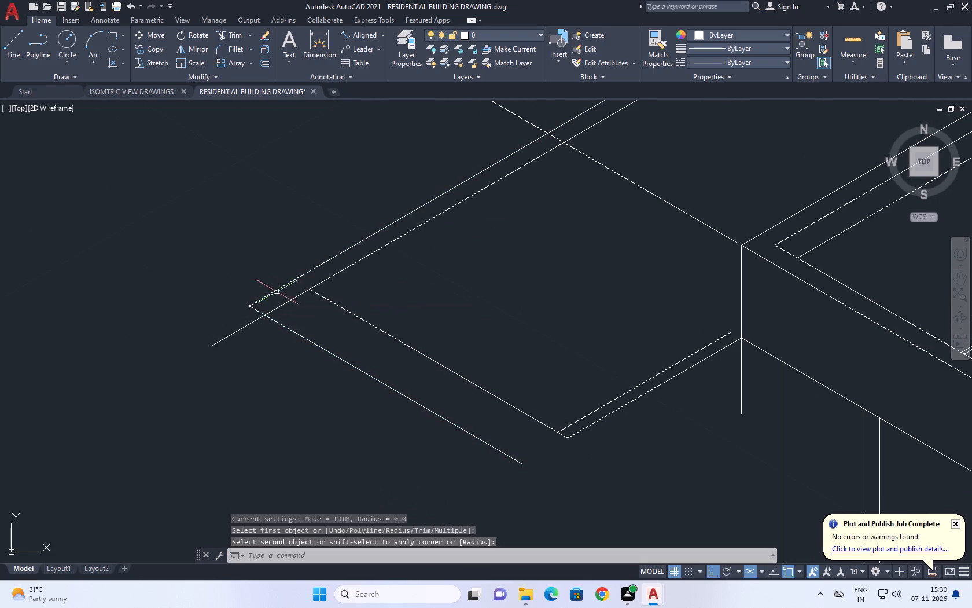
pyautogui.press('space')
pyautogui.click(319, 297)
pyautogui.click(321, 280)
pyautogui.click(325, 282)
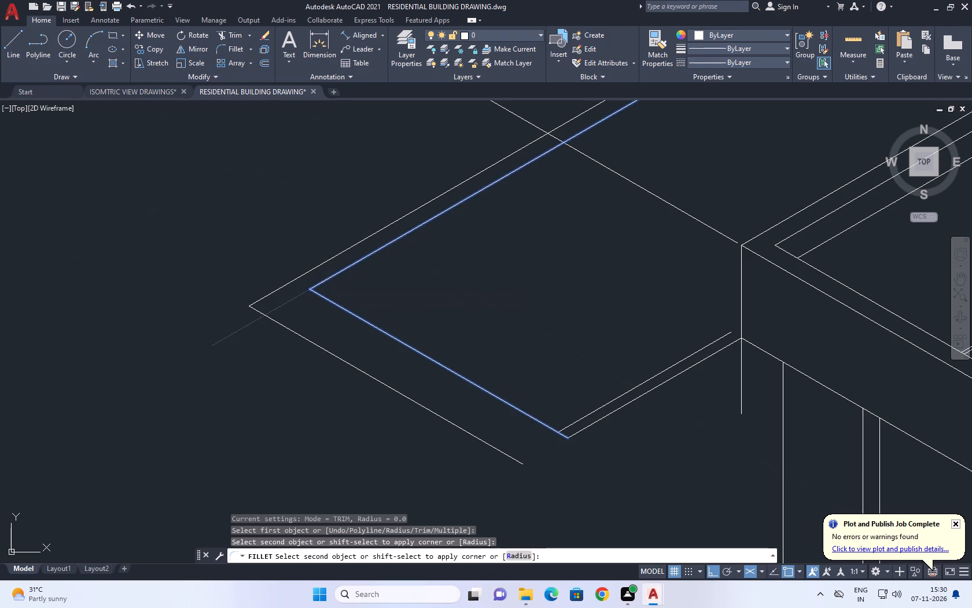
# Trim the line running from the fascia's upper corner back to the inner long roof line, removing the parts beyond it.
pyautogui.scroll(-1, 436, 276)
pyautogui.moveTo(552, 283); pyautogui.dragTo(497, 299, button='middle')
pyautogui.write('TR')
pyautogui.press('space')
pyautogui.moveTo(432, 158); pyautogui.dragTo(426, 190)
pyautogui.moveTo(412, 210); pyautogui.dragTo(408, 218)
pyautogui.scroll(2, 456, 209)
pyautogui.click(352, 192)
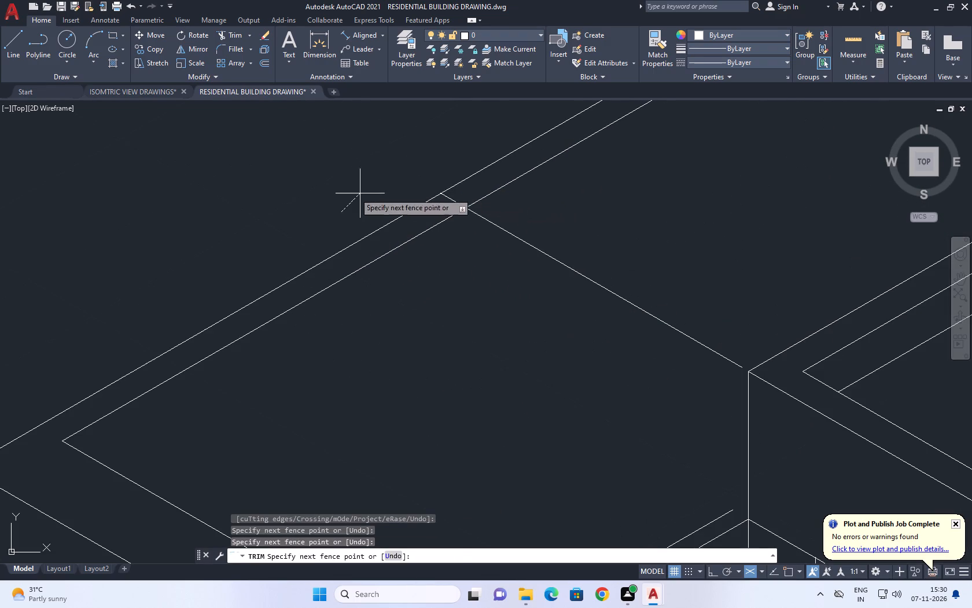
pyautogui.click(469, 189)
pyautogui.moveTo(446, 210); pyautogui.dragTo(440, 213)
pyautogui.scroll(-3, 452, 189)
pyautogui.moveTo(493, 240); pyautogui.dragTo(481, 165, button='middle')
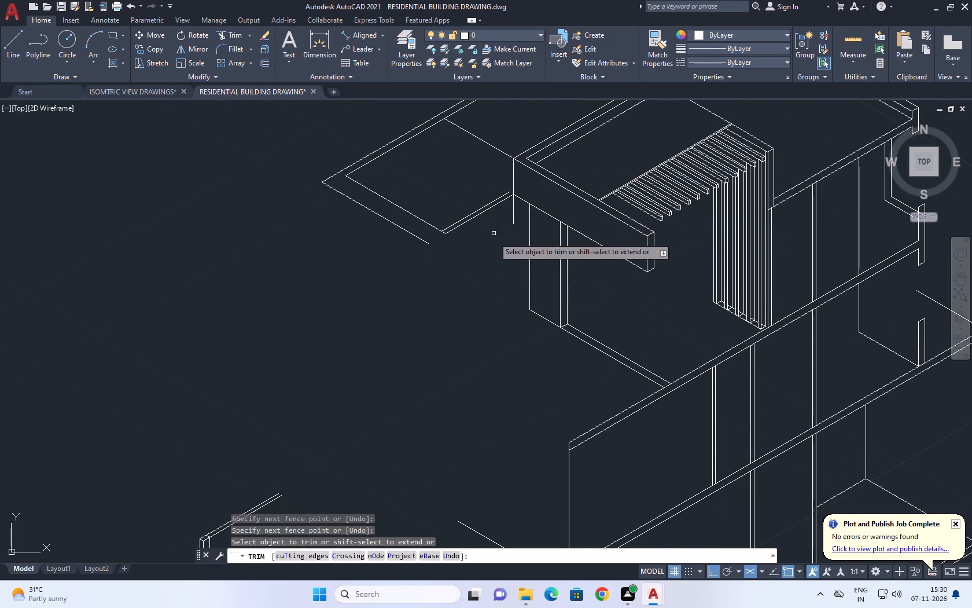
pyautogui.press('b')
pyautogui.press('space')
pyautogui.press('space')
# Extend the copied short roof-edge line to the vertical edge at the fascia corner.
pyautogui.scroll(1, 513, 193)
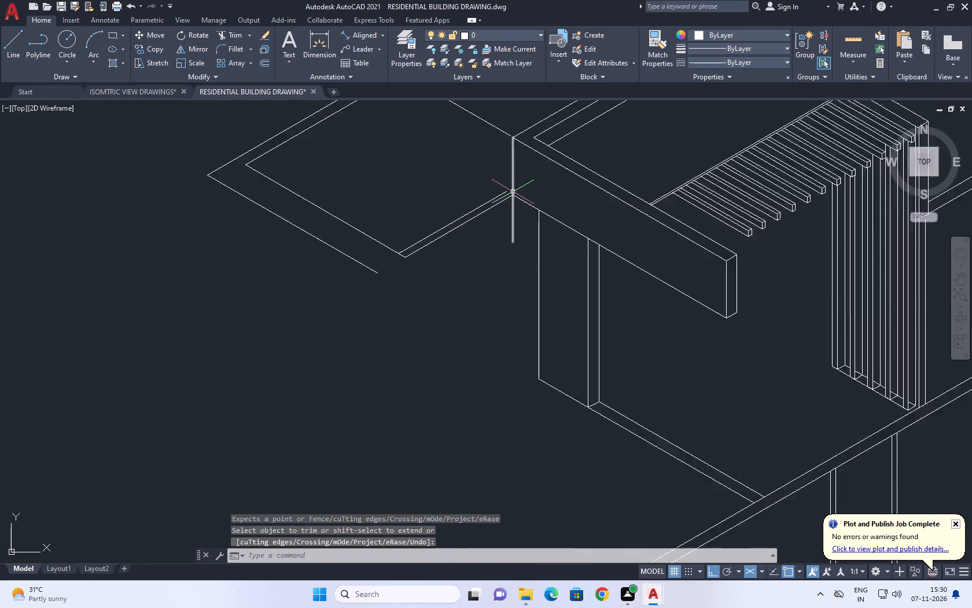
pyautogui.scroll(1, 513, 192)
pyautogui.moveTo(525, 216); pyautogui.dragTo(551, 270, button='middle')
pyautogui.write('EX')
pyautogui.press('space')
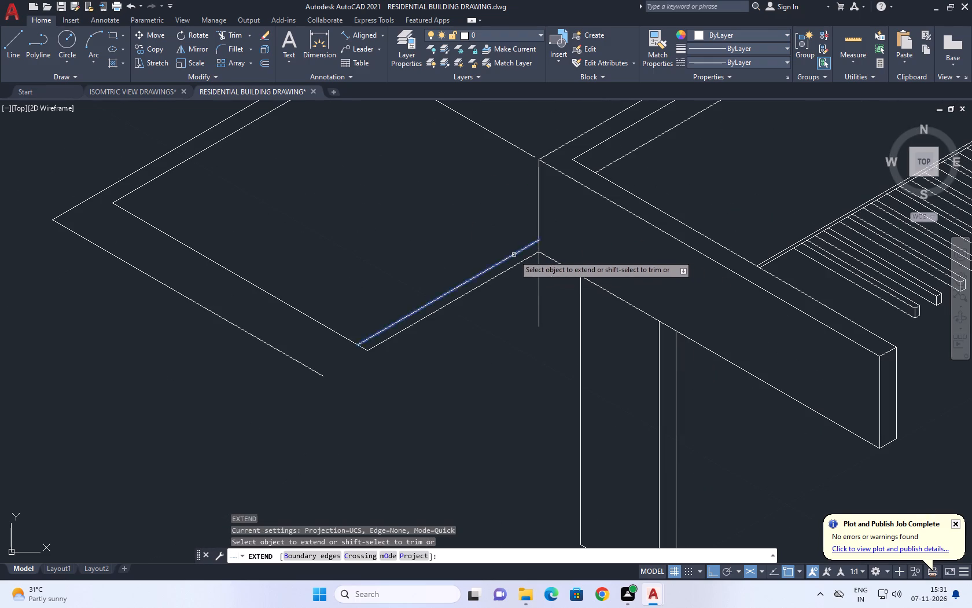
pyautogui.click(513, 255)
pyautogui.press('space')
# Fillet the outer short roof-edge line with the outer 330° line at radius 0 to close the corner.
pyautogui.moveTo(362, 317); pyautogui.dragTo(481, 354, button='middle')
pyautogui.scroll(1, 484, 344)
pyautogui.moveTo(424, 481); pyautogui.dragTo(595, 392, button='middle')
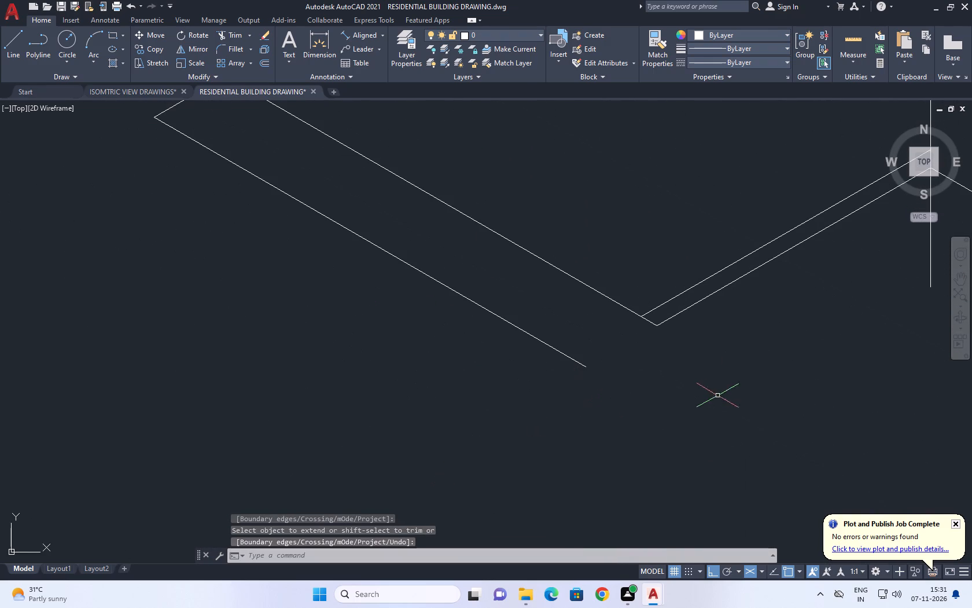
pyautogui.write('F')
pyautogui.press('space')
pyautogui.click(678, 313)
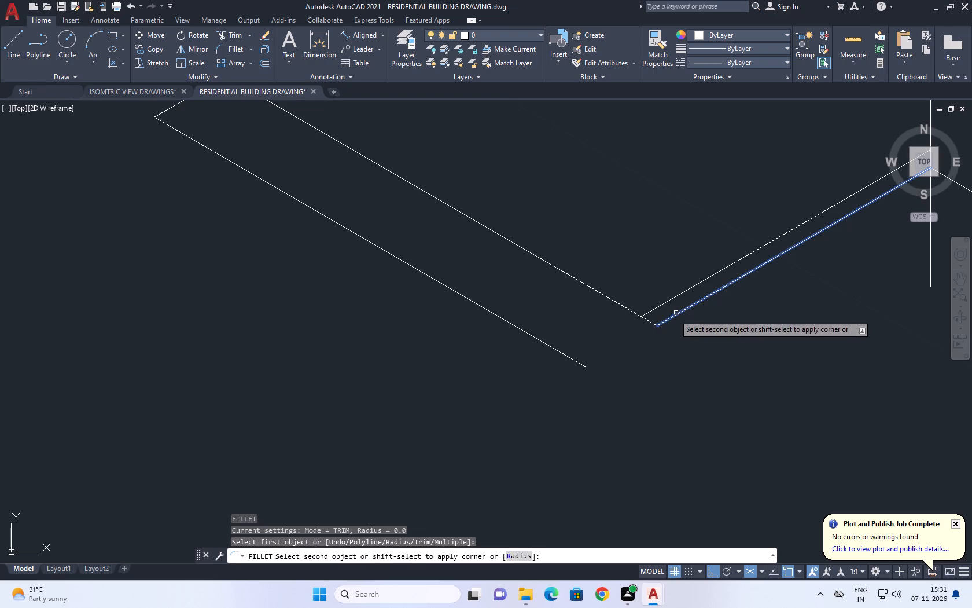
pyautogui.click(584, 367)
# Draw a line at 210° from the lower end of the fascia corner's vertical edge, running below the slab's short outer edge.
pyautogui.scroll(-2, 585, 334)
pyautogui.moveTo(661, 320); pyautogui.dragTo(597, 329, button='middle')
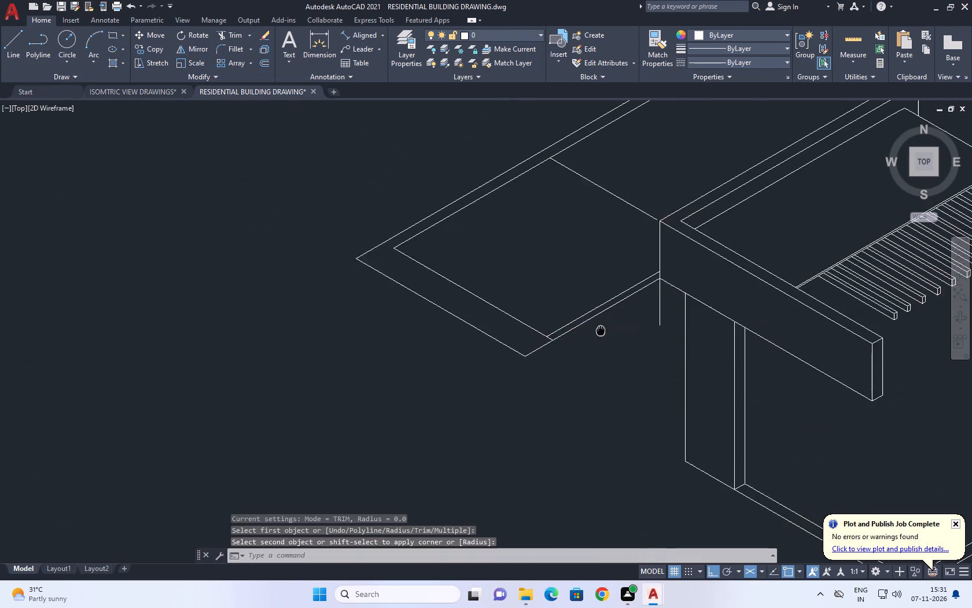
pyautogui.moveTo(597, 329); pyautogui.dragTo(499, 331, button='middle')
pyautogui.moveTo(744, 416); pyautogui.dragTo(691, 428, button='middle')
pyautogui.write('L')
pyautogui.press('space')
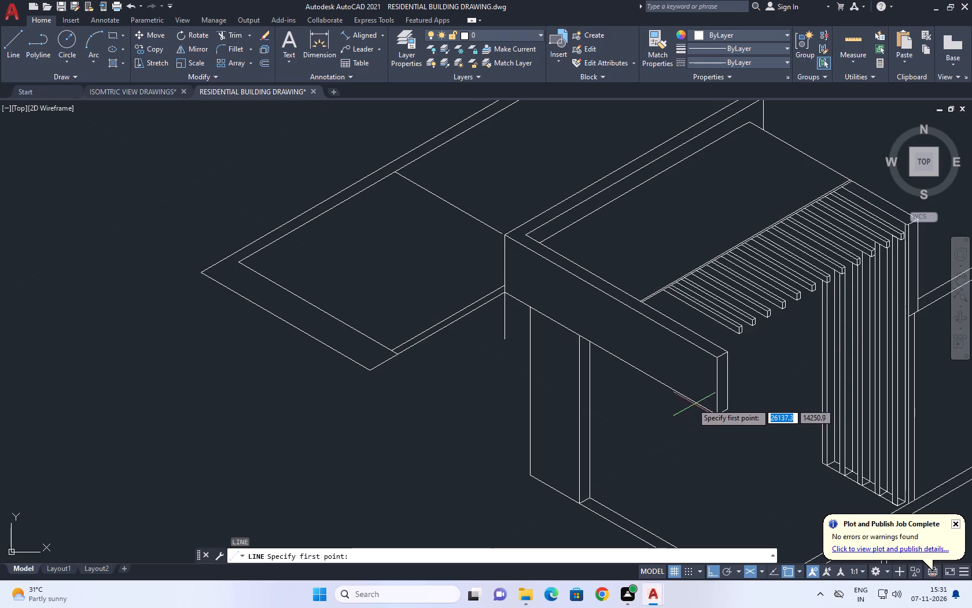
pyautogui.click(509, 341)
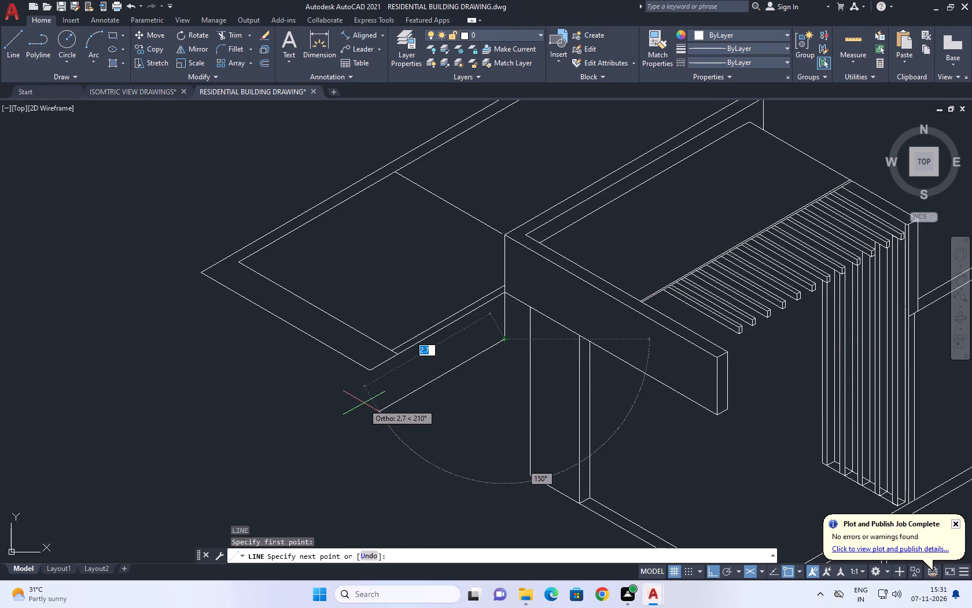
pyautogui.rightClick(363, 401)
pyautogui.click(408, 377)
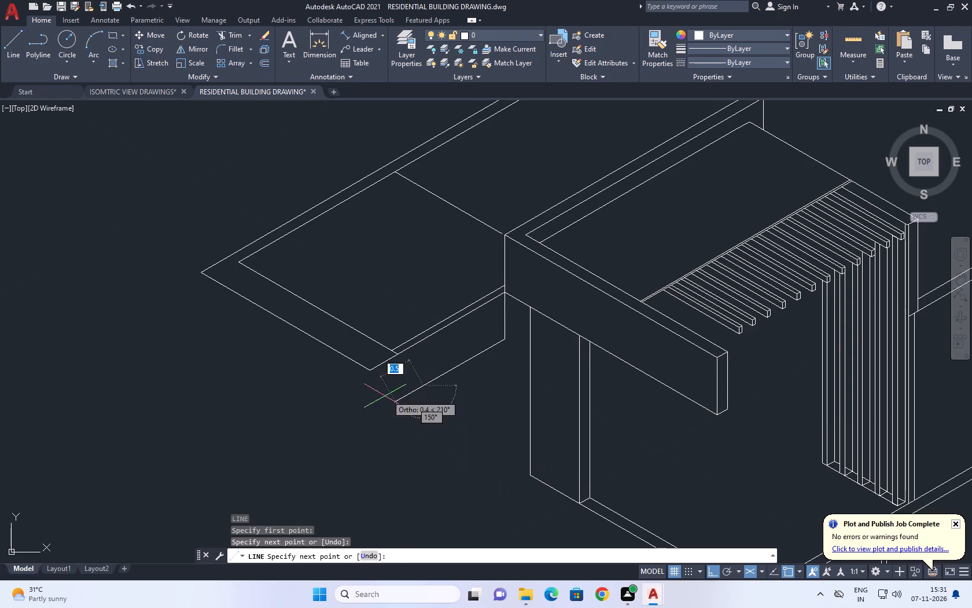
pyautogui.click(354, 408)
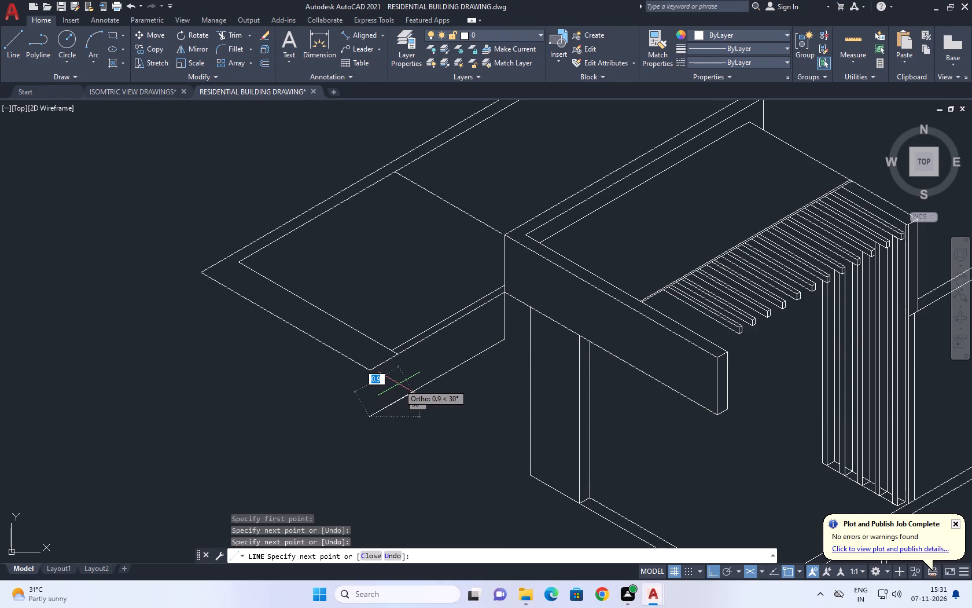
pyautogui.hotkey('ctrl', 'z')
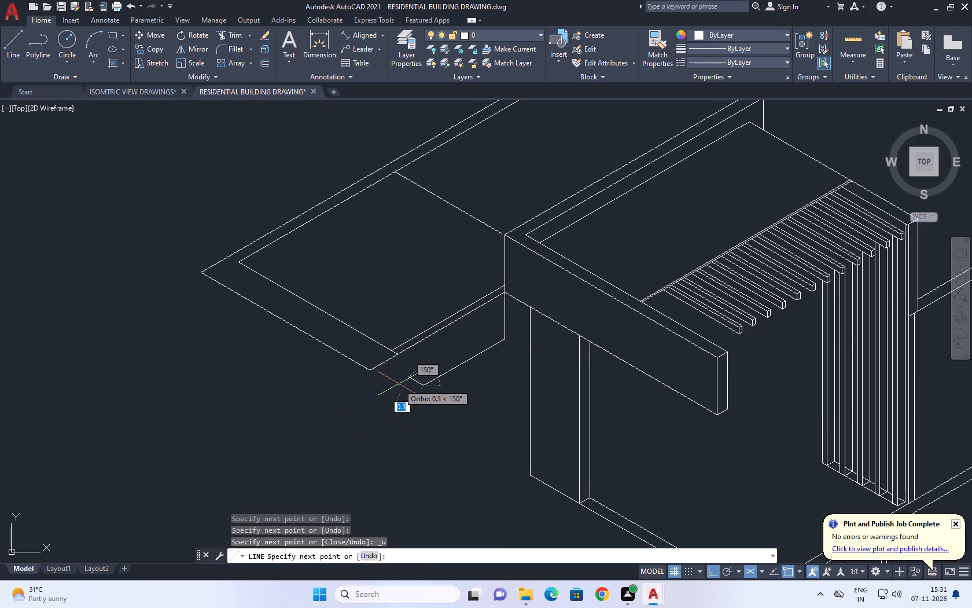
pyautogui.hotkey('ctrl', 'z')
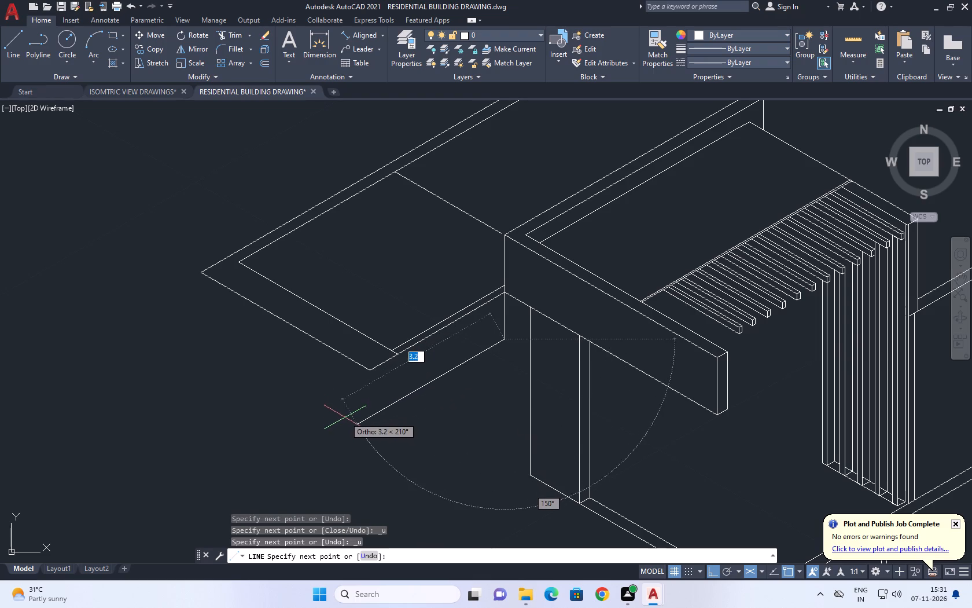
pyautogui.click(373, 415)
pyautogui.rightClick(382, 390)
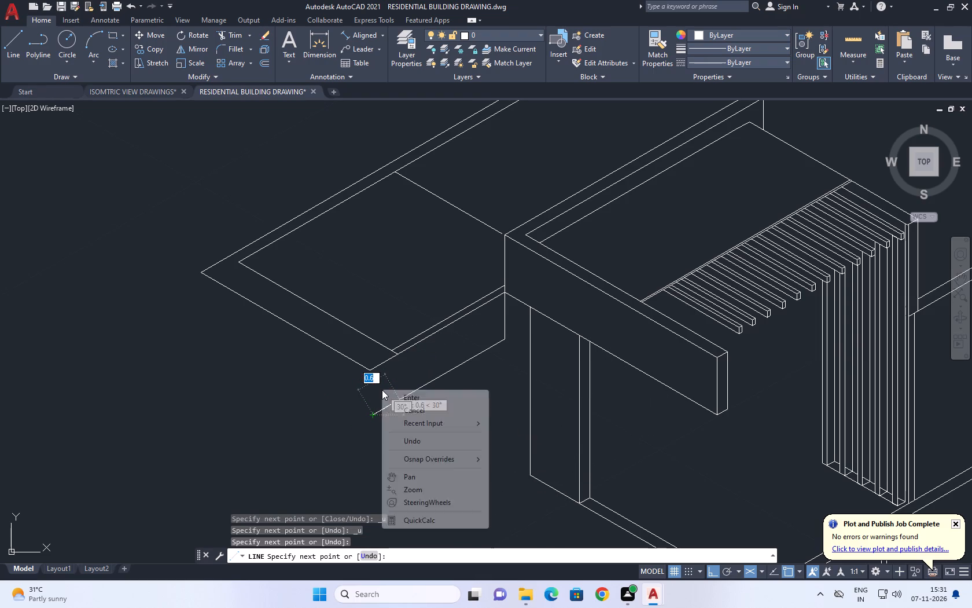
pyautogui.click(419, 412)
# Draw a vertical line down from the roof slab's front outer corner, past the end of the lower 210° line.
pyautogui.rightClick(396, 287)
pyautogui.click(439, 290)
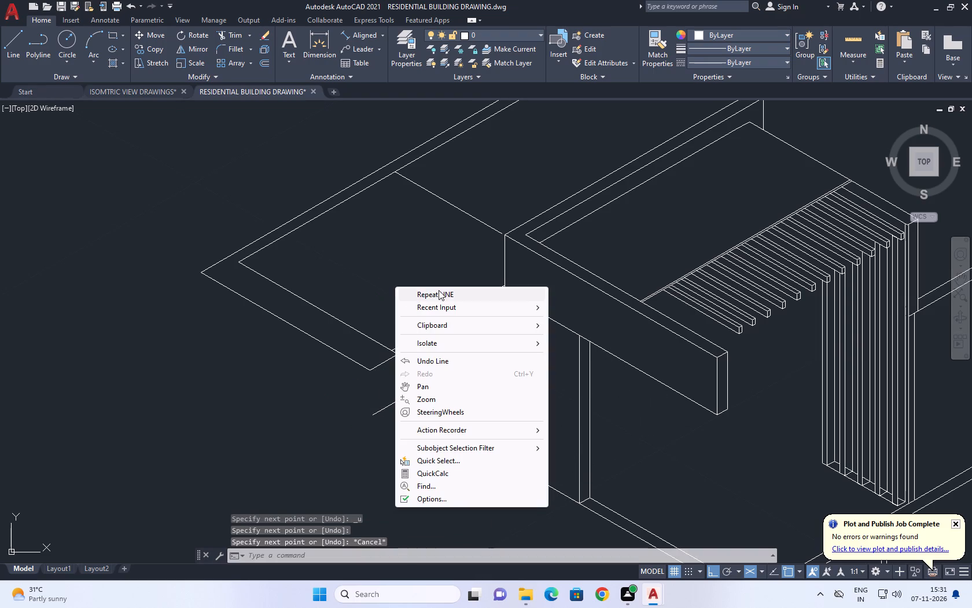
pyautogui.moveTo(369, 372); pyautogui.dragTo(363, 384)
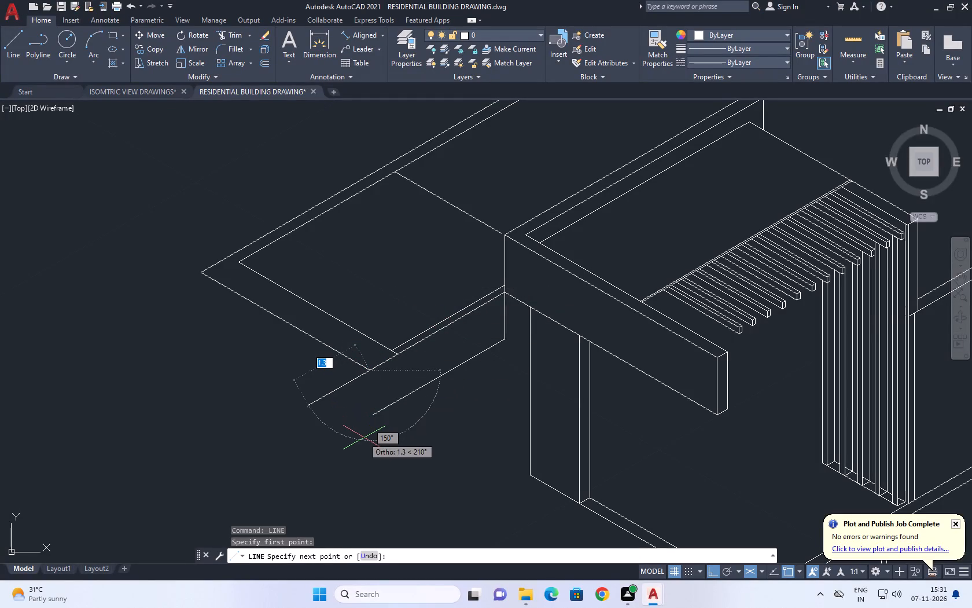
pyautogui.press('F5')
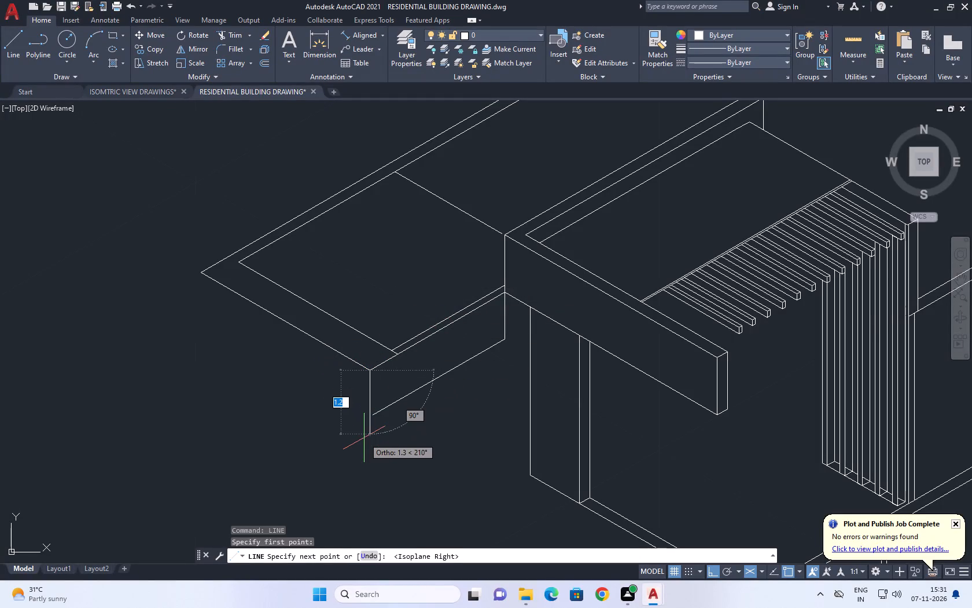
pyautogui.click(373, 445)
pyautogui.rightClick(419, 386)
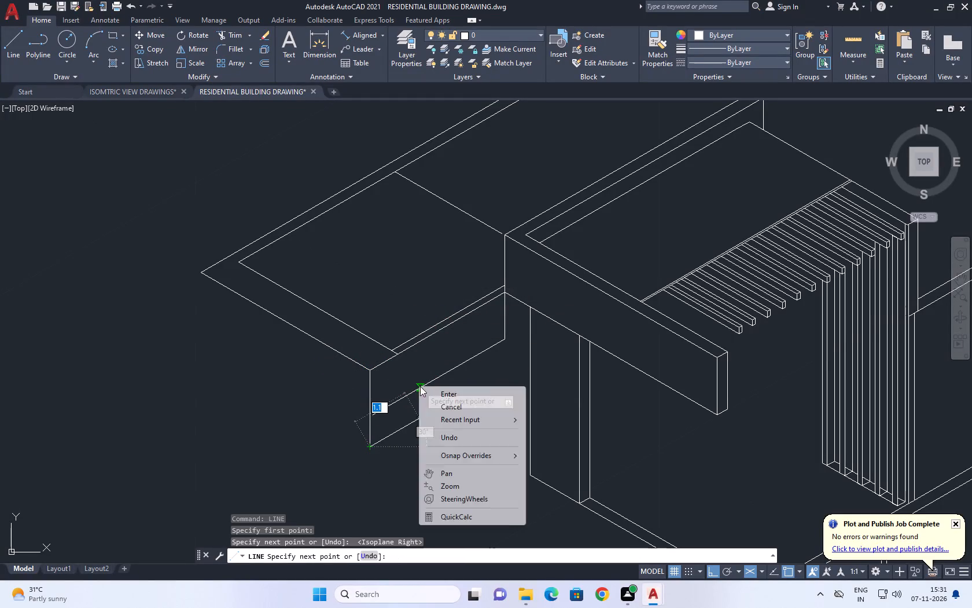
pyautogui.click(476, 405)
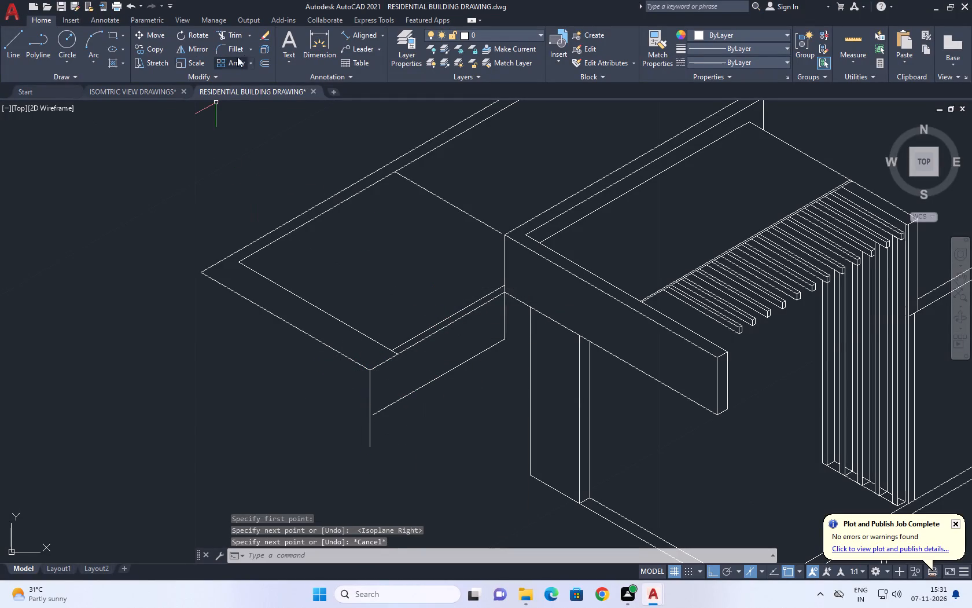
# Fillet the lower 210° line with the new vertical line to close the slab's bottom front corner.
pyautogui.click(241, 49)
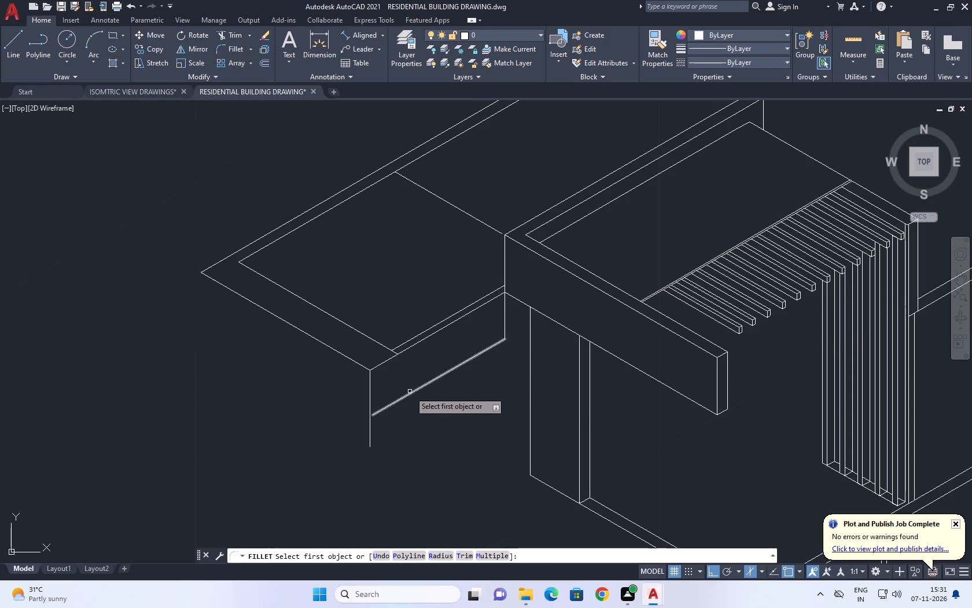
pyautogui.click(410, 394)
pyautogui.click(370, 393)
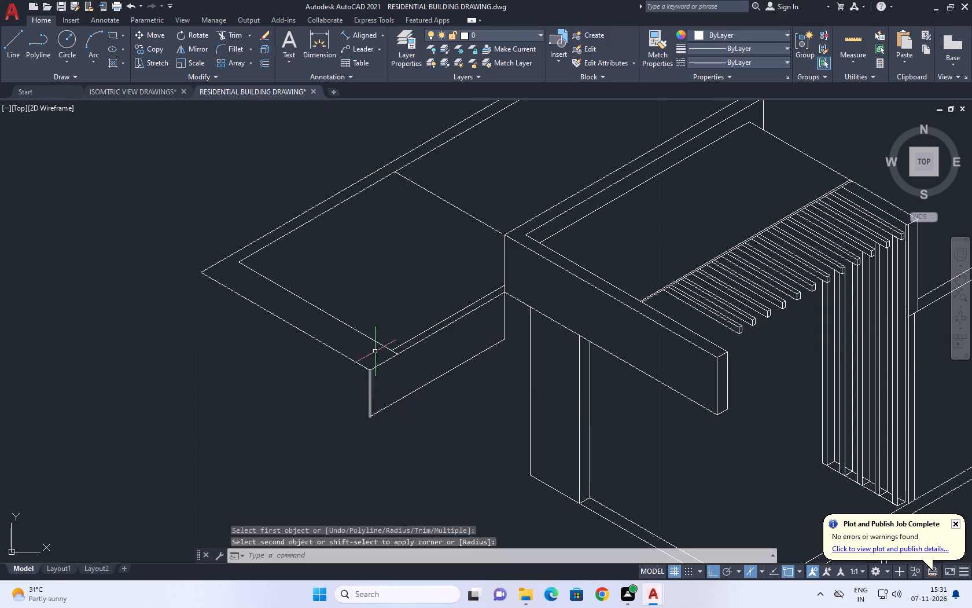
# Draw a line at 150° from the bottom front corner, parallel to the slab's outer edge and reaching past its far corner.
pyautogui.click(12, 46)
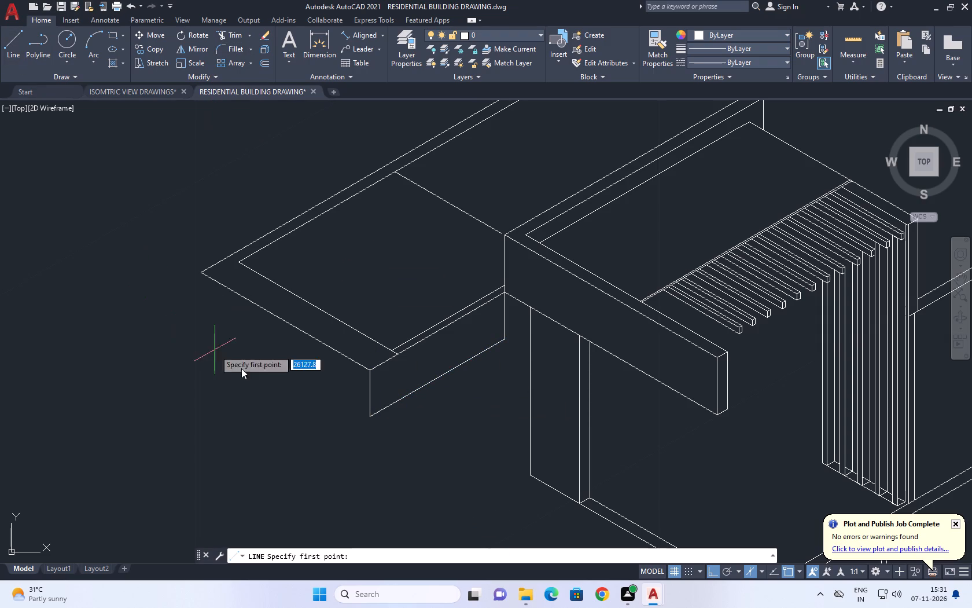
pyautogui.click(366, 416)
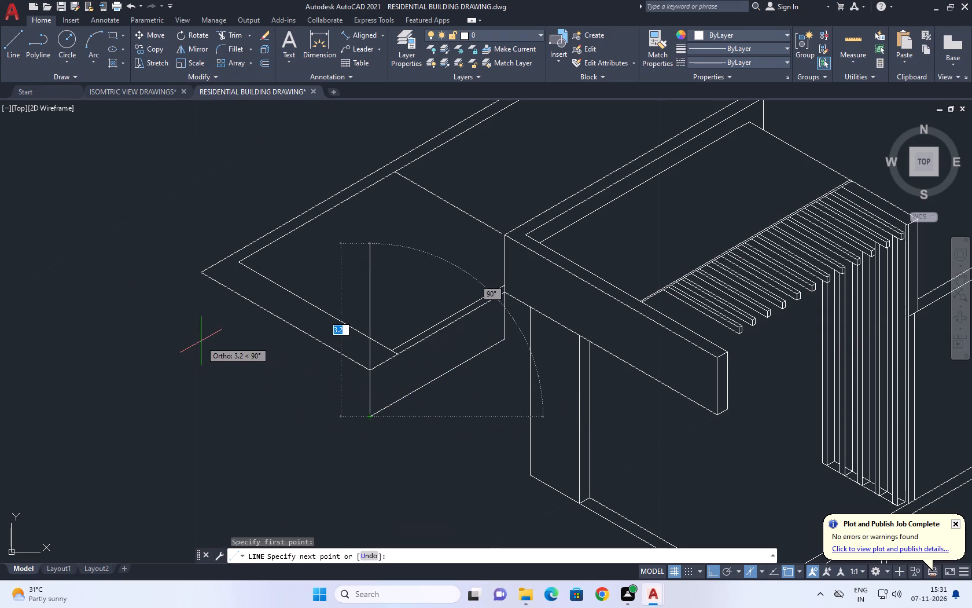
pyautogui.press('F5')
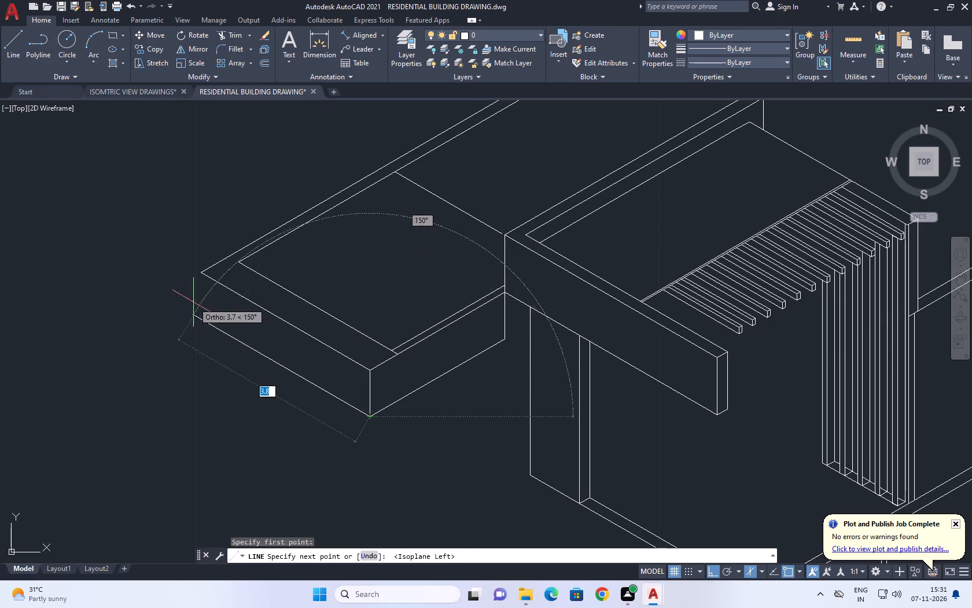
pyautogui.scroll(1, 194, 335)
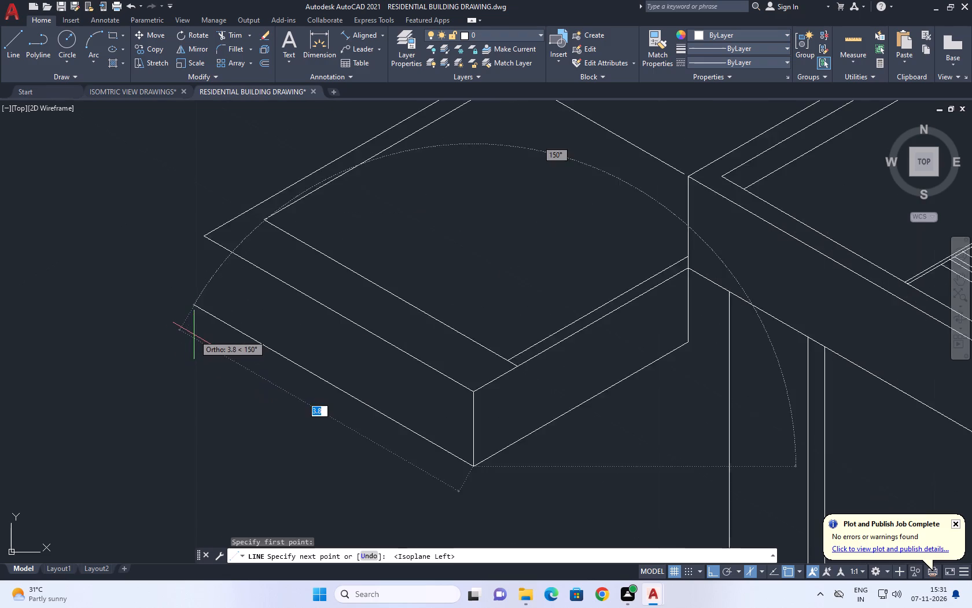
pyautogui.scroll(1, 194, 335)
pyautogui.click(186, 285)
pyautogui.rightClick(219, 270)
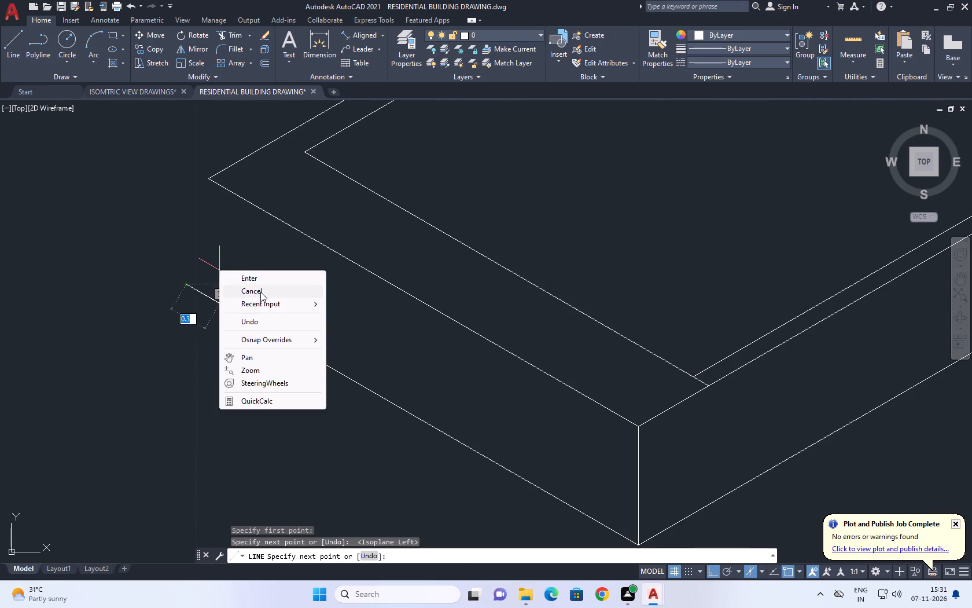
pyautogui.click(260, 292)
# Draw a vertical line down from the slab's far outer corner, crossing the lower 150° line.
pyautogui.rightClick(245, 257)
pyautogui.click(290, 263)
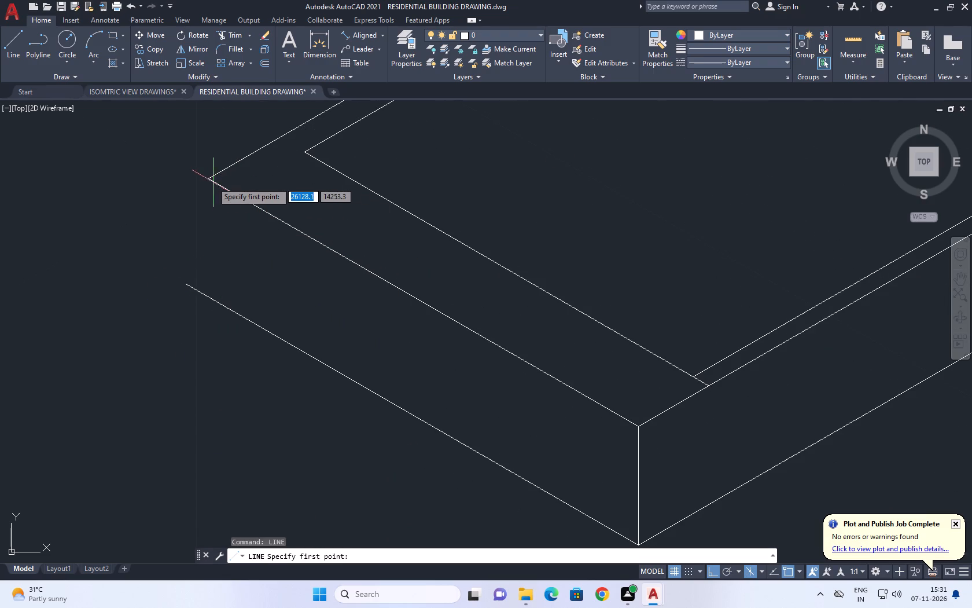
pyautogui.click(212, 182)
pyautogui.click(198, 340)
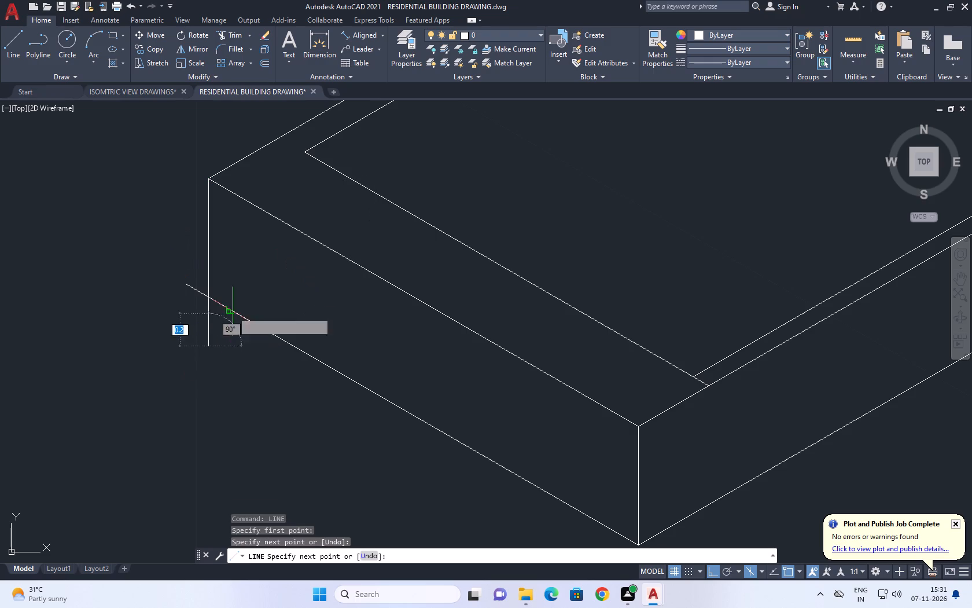
pyautogui.rightClick(240, 284)
pyautogui.click(271, 299)
# Trim the overhanging ends of the vertical line and the lower 150° line at the far bottom corner.
pyautogui.click(234, 36)
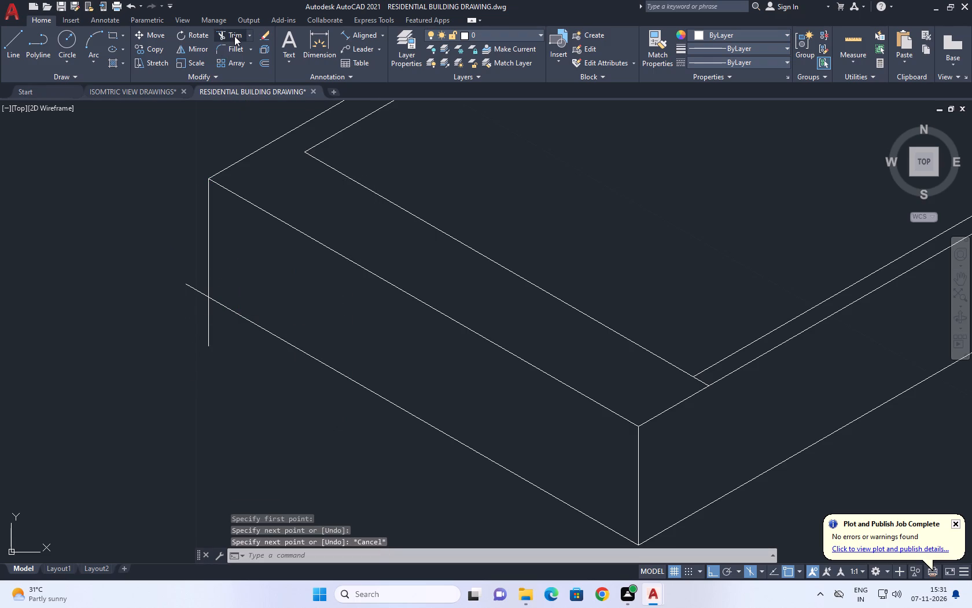
pyautogui.click(217, 338)
pyautogui.click(186, 258)
pyautogui.rightClick(258, 293)
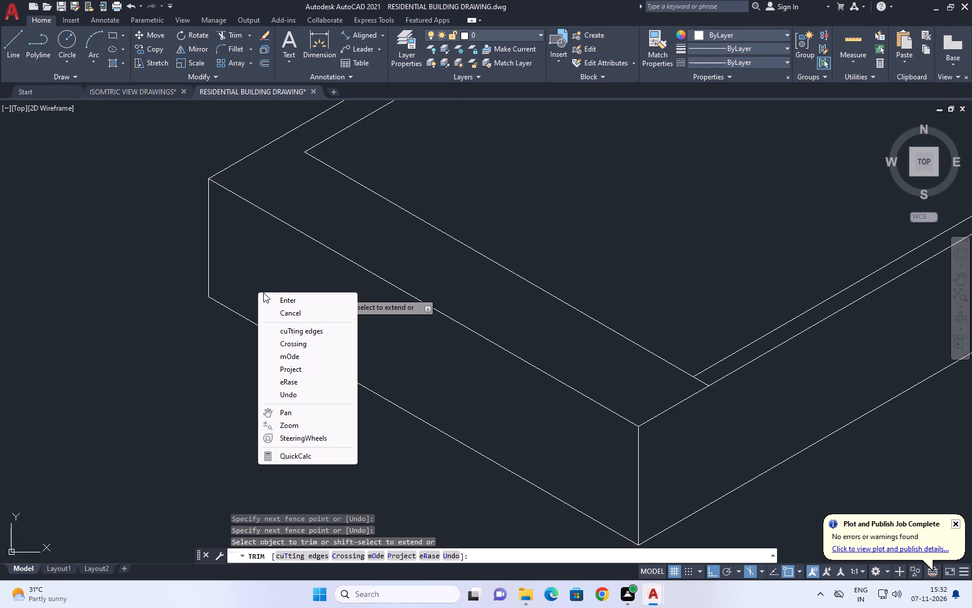
pyautogui.click(303, 310)
# Remove the two lower edge lines with Trim, leaving only the vertical corner lines below the roof slab.
pyautogui.scroll(-1, 301, 310)
pyautogui.moveTo(471, 403); pyautogui.dragTo(405, 383, button='middle')
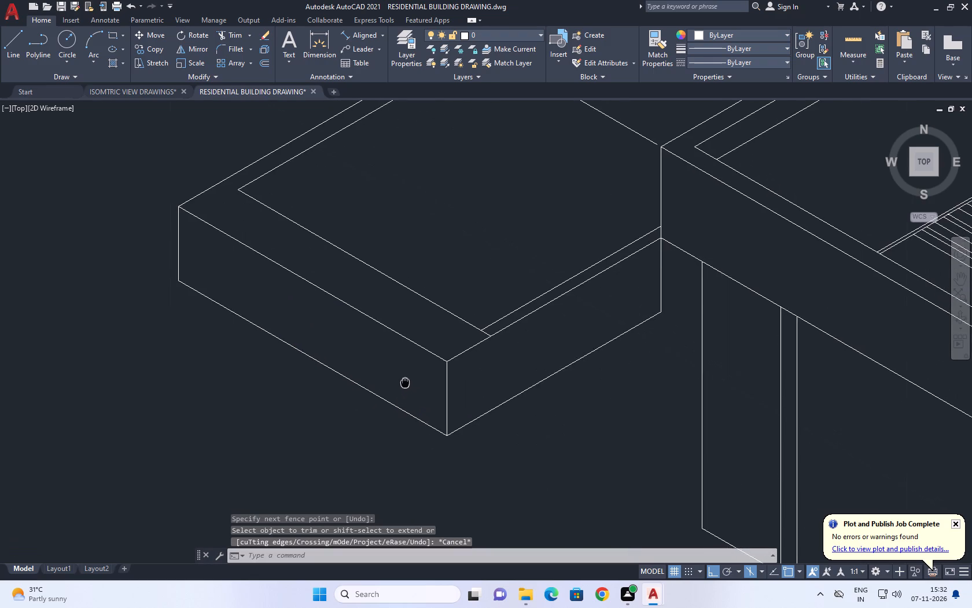
pyautogui.moveTo(405, 383); pyautogui.dragTo(404, 386, button='middle')
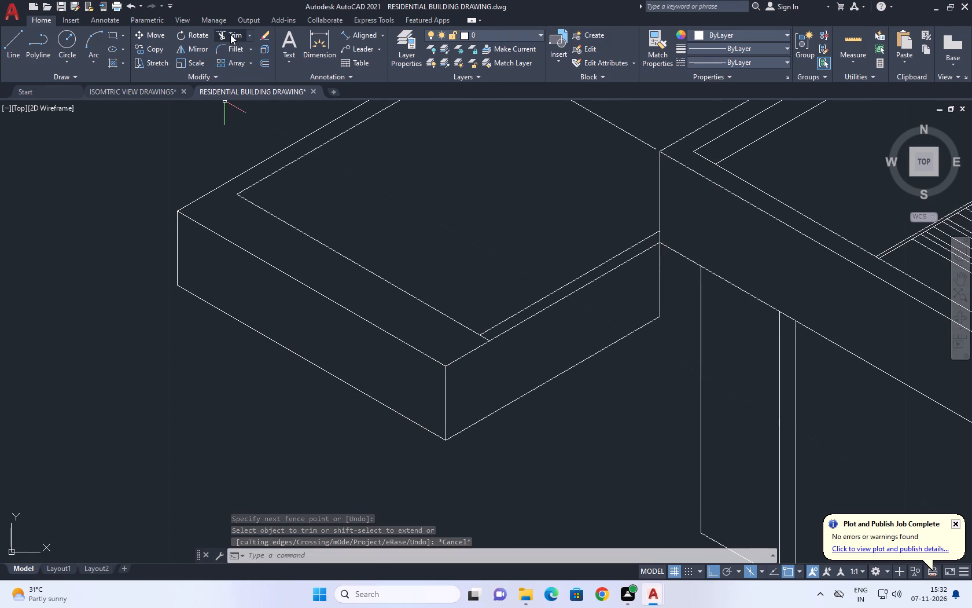
pyautogui.click(231, 34)
pyautogui.click(360, 384)
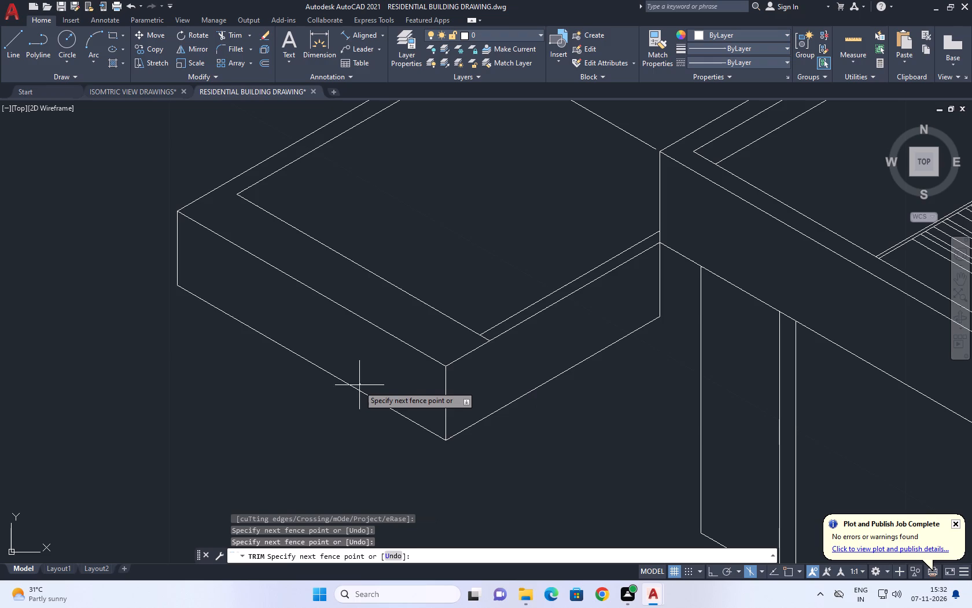
pyautogui.click(322, 393)
pyautogui.moveTo(473, 397); pyautogui.dragTo(484, 400)
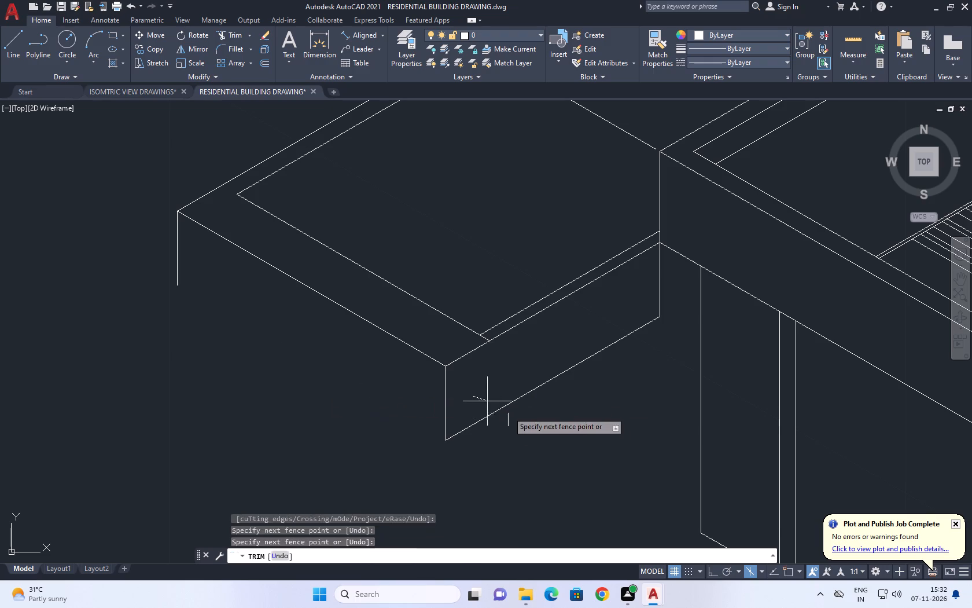
pyautogui.click(516, 425)
# Trim the short stub of the inner roof edge that runs past the inner front corner to the outer edge.
pyautogui.moveTo(506, 417); pyautogui.dragTo(469, 362, button='middle')
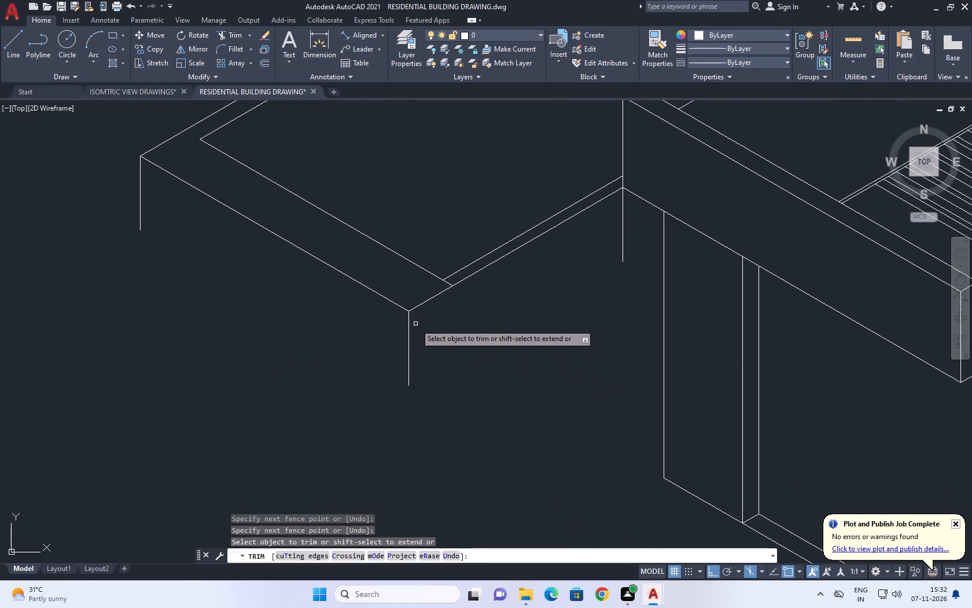
pyautogui.scroll(2, 436, 287)
pyautogui.click(461, 274)
pyautogui.rightClick(490, 307)
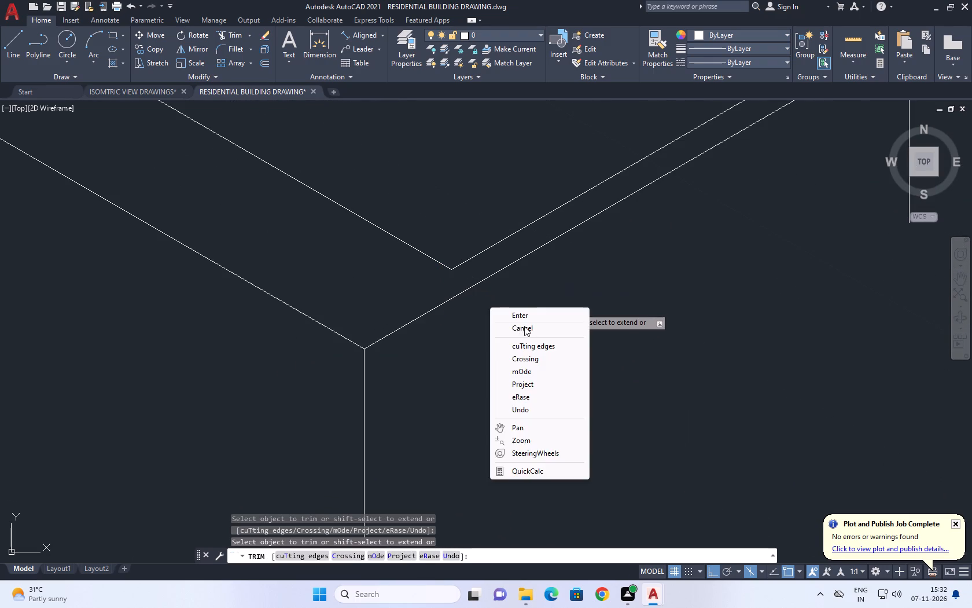
pyautogui.click(524, 326)
# Copy the roof slab's outer 150° edge line 0.226 straight down to form the bottom of its edge band.
pyautogui.scroll(-4, 490, 313)
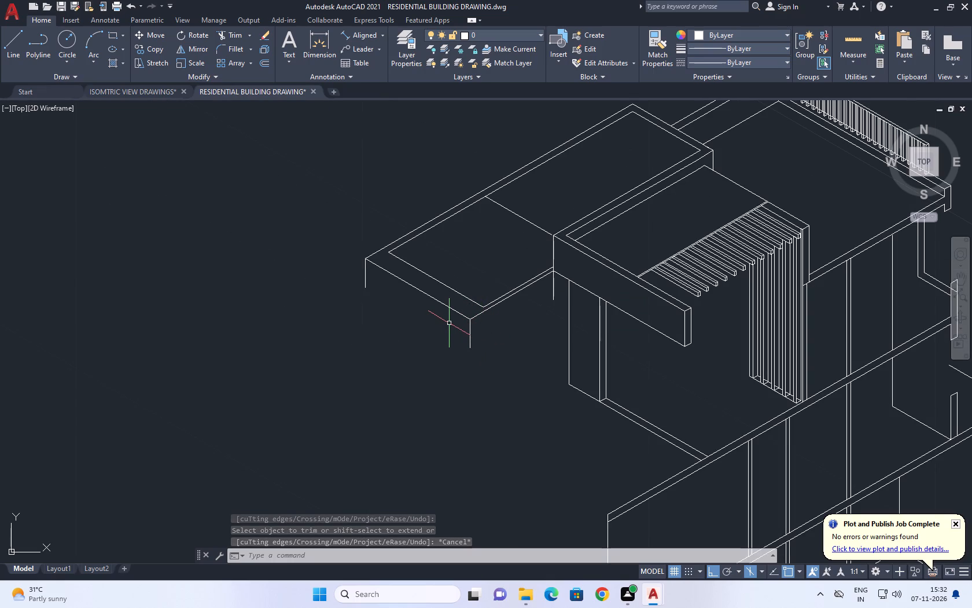
pyautogui.click(432, 299)
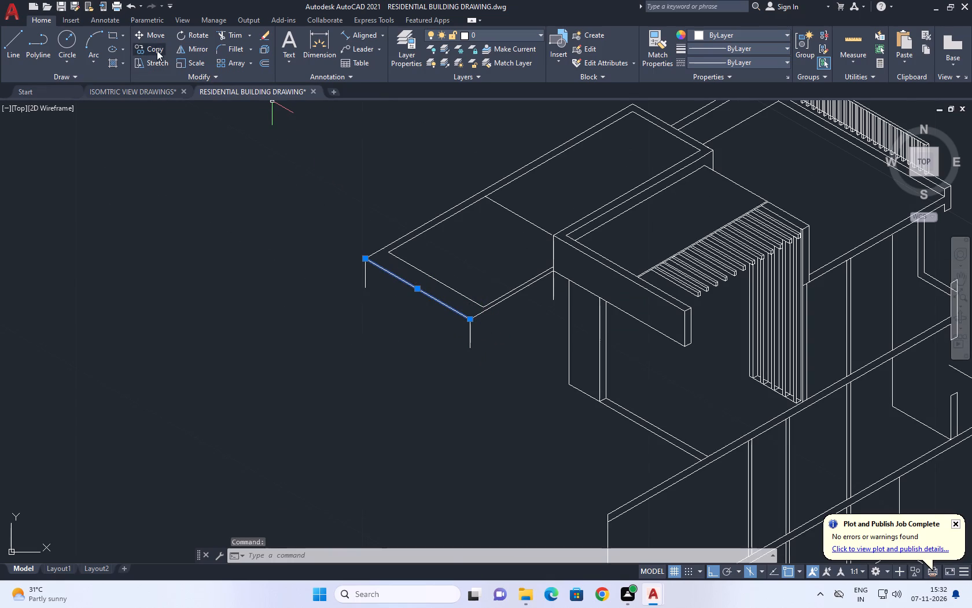
pyautogui.click(156, 50)
pyautogui.scroll(2, 488, 336)
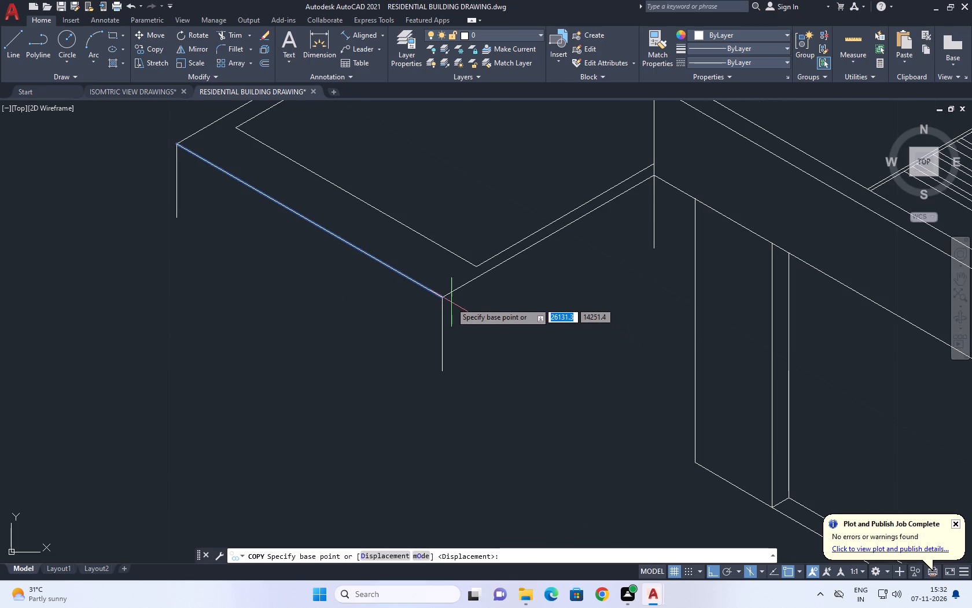
pyautogui.click(444, 298)
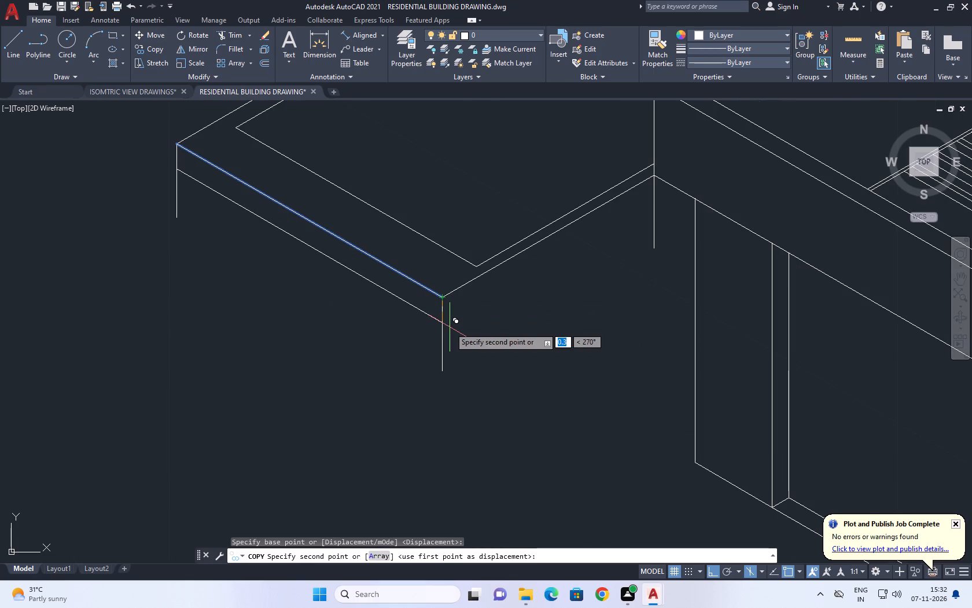
pyautogui.write('0.226')
pyautogui.press('Return')
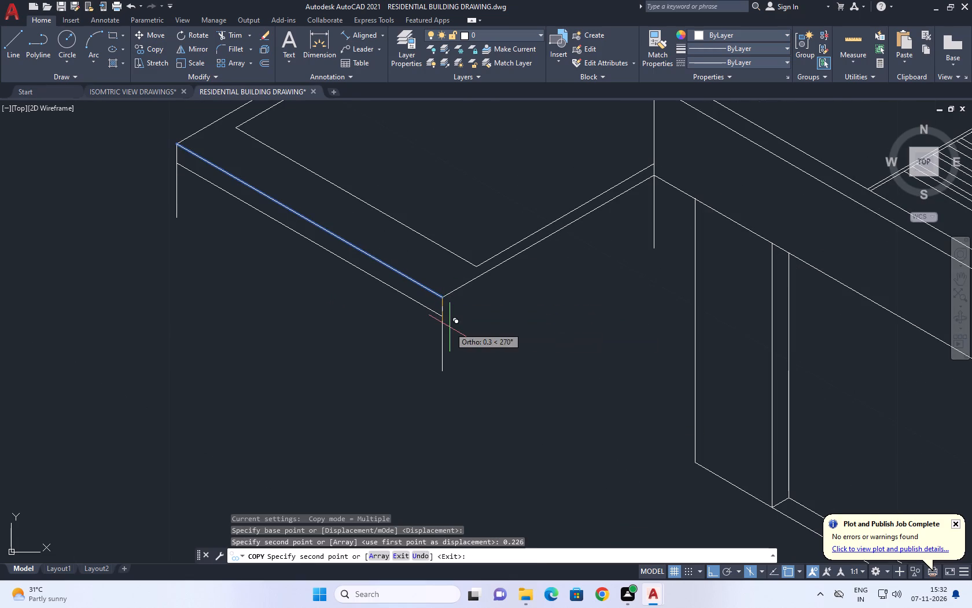
pyautogui.rightClick(554, 323)
pyautogui.click(581, 348)
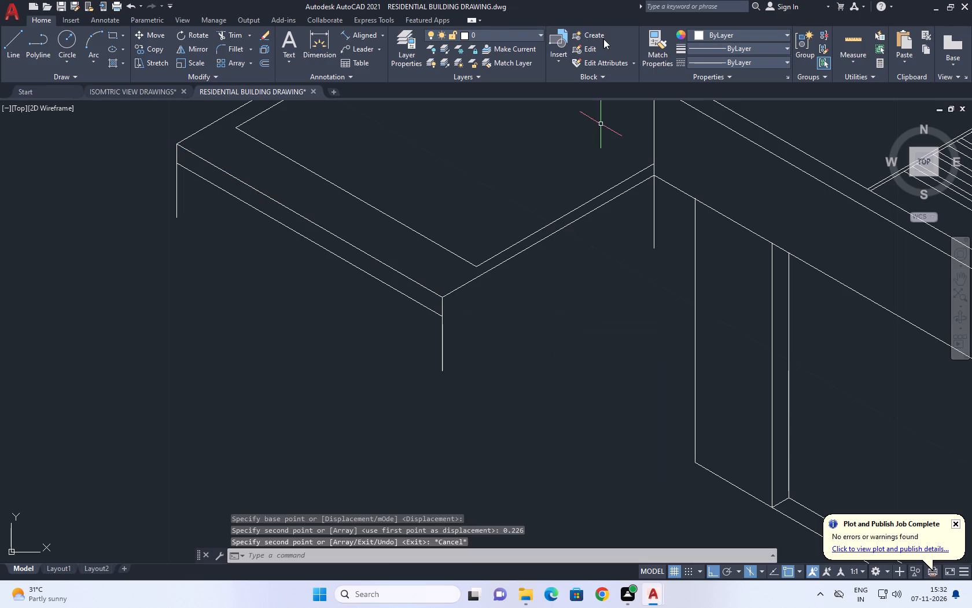
# Copy the vertical line at the slab's front corner 0.1134 inward along the 150° direction.
pyautogui.click(468, 368)
pyautogui.click(395, 350)
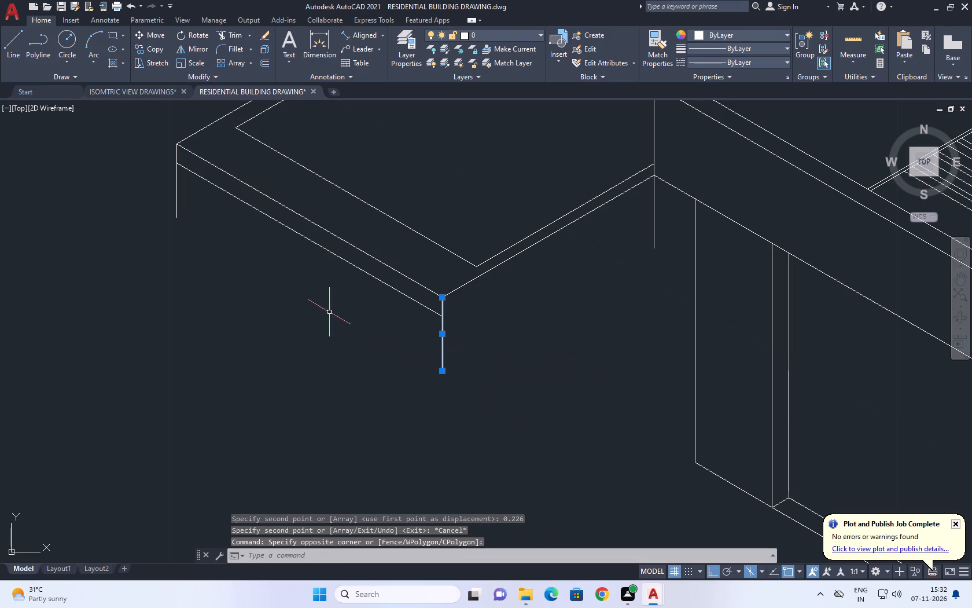
pyautogui.click(146, 47)
pyautogui.click(408, 353)
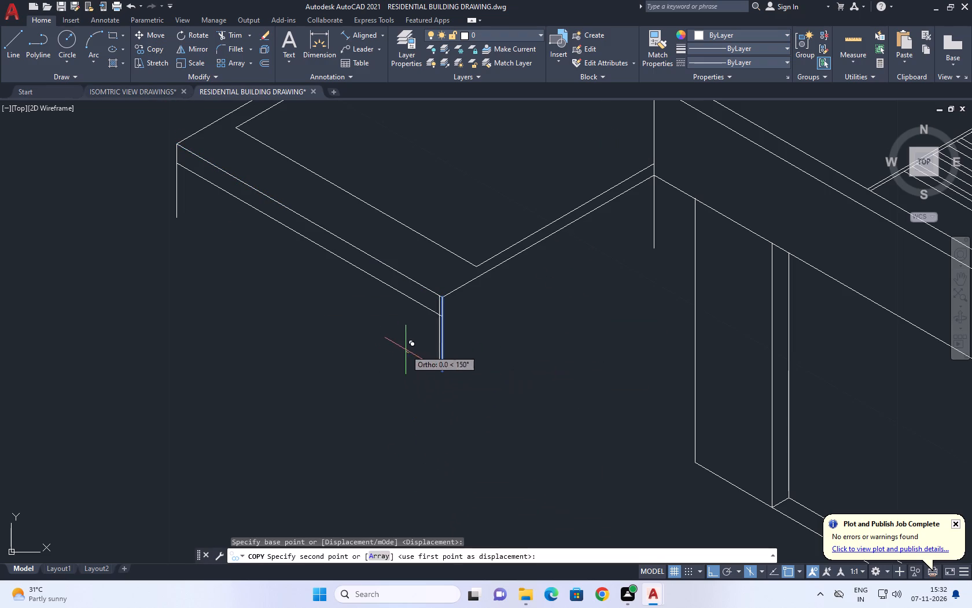
pyautogui.write('0.114')
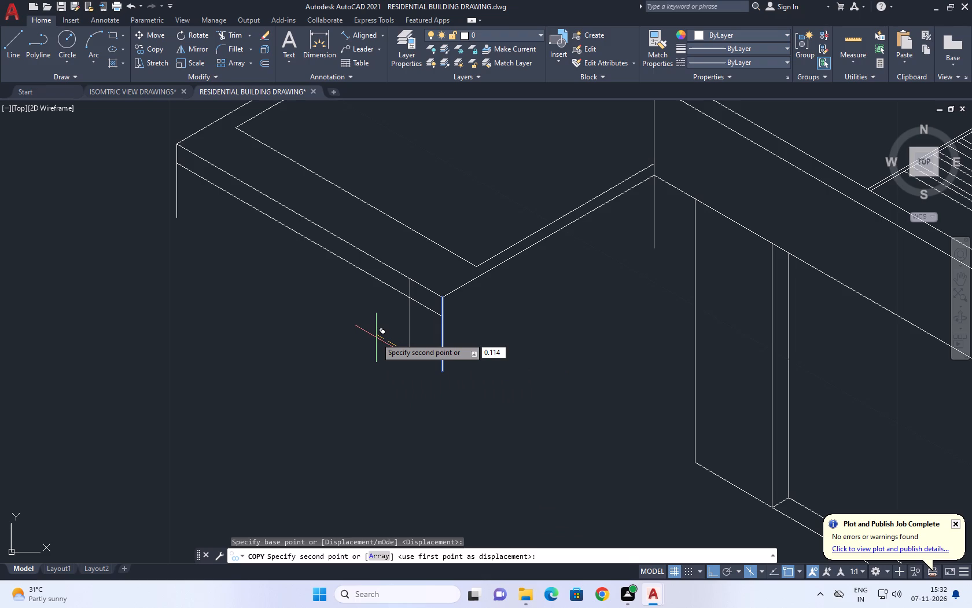
pyautogui.press('BackSpace')
pyautogui.write('34')
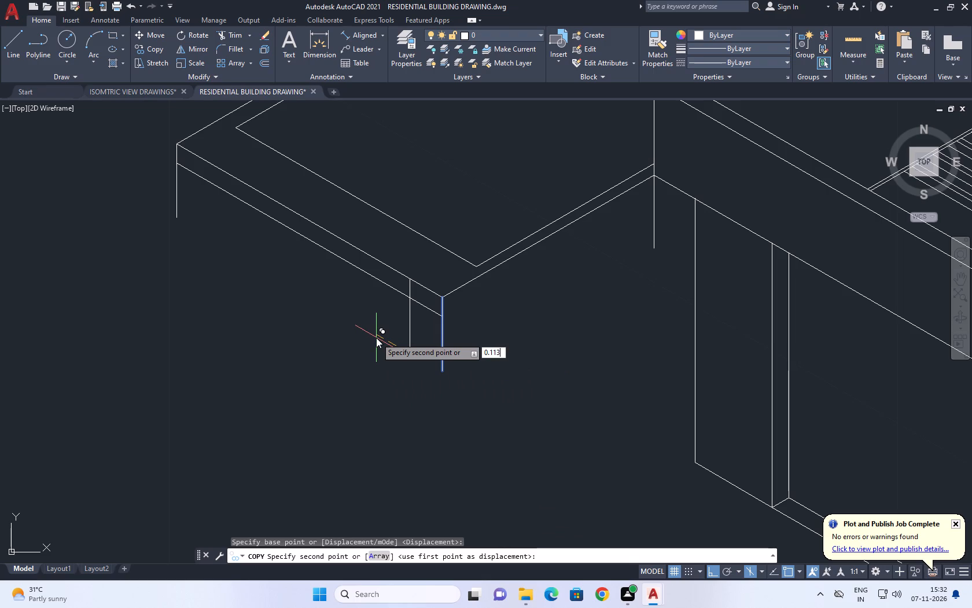
pyautogui.press('Return')
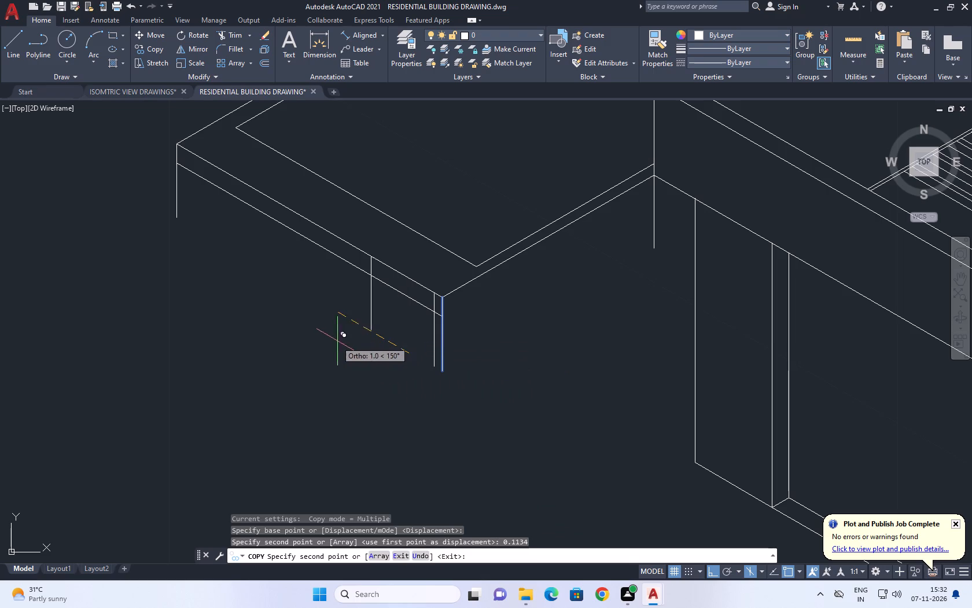
pyautogui.rightClick(270, 351)
pyautogui.click(325, 372)
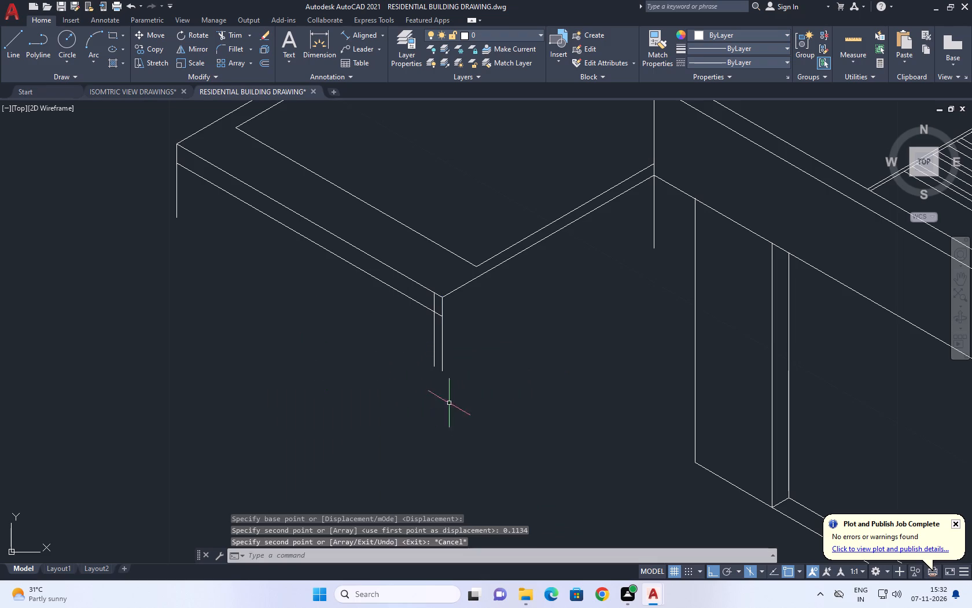
# Copy the vertical line at the slab's far outer corner 0.113 inward along the slab edge.
pyautogui.moveTo(450, 403); pyautogui.dragTo(492, 436, button='middle')
pyautogui.click(237, 236)
pyautogui.click(194, 228)
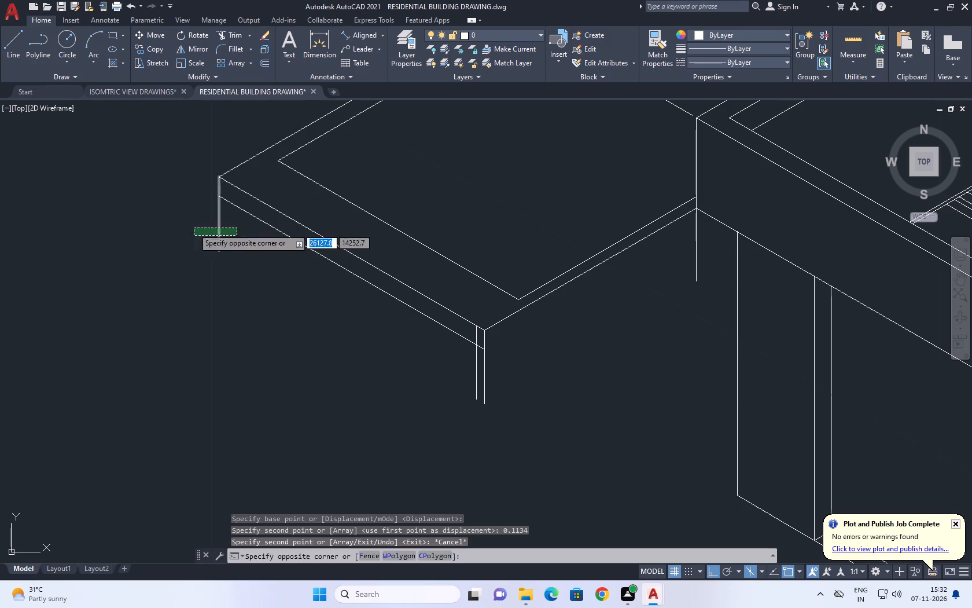
pyautogui.click(152, 48)
pyautogui.click(238, 218)
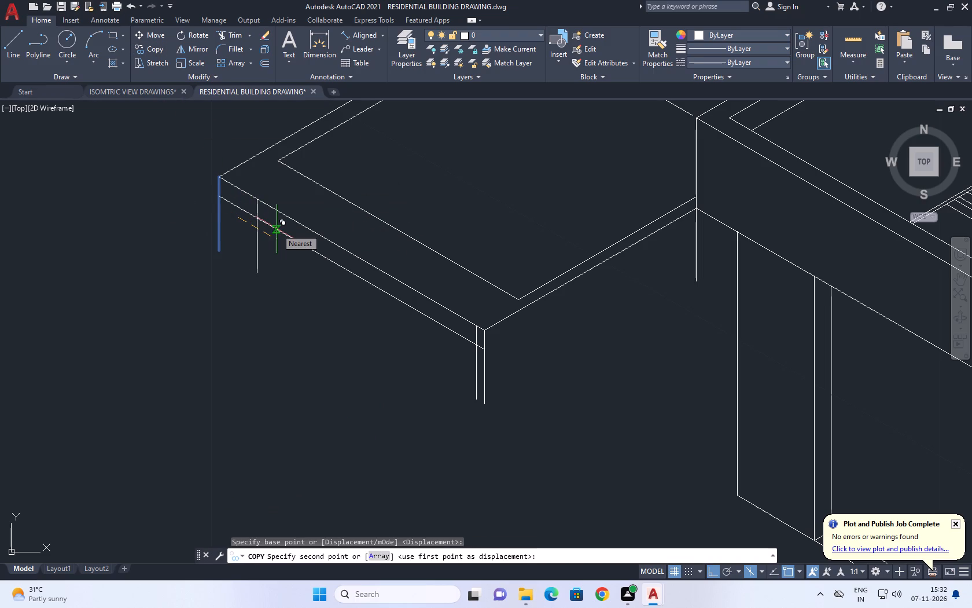
pyautogui.write('0.13')
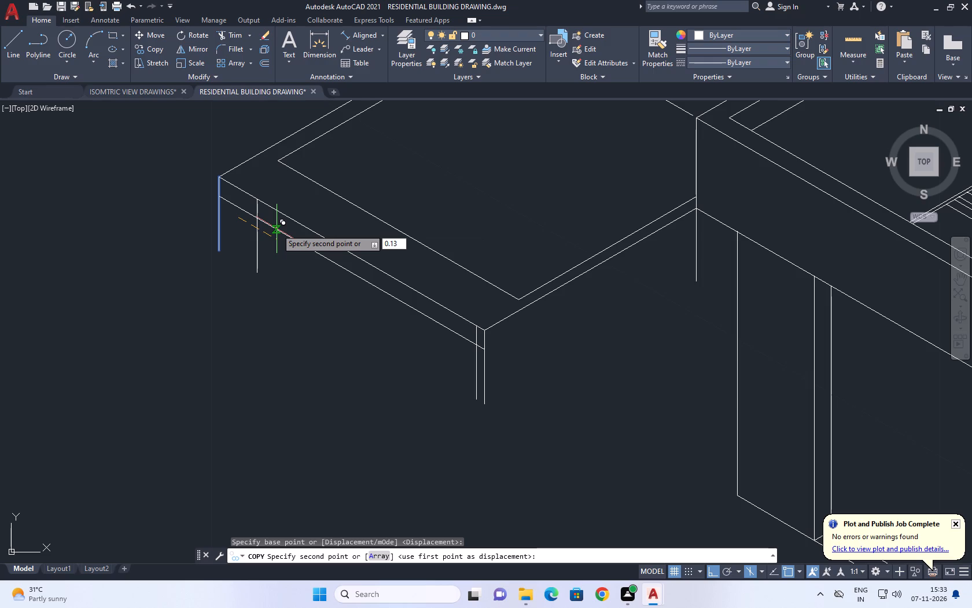
pyautogui.press('BackSpace')
pyautogui.write('13')
pyautogui.press('Return')
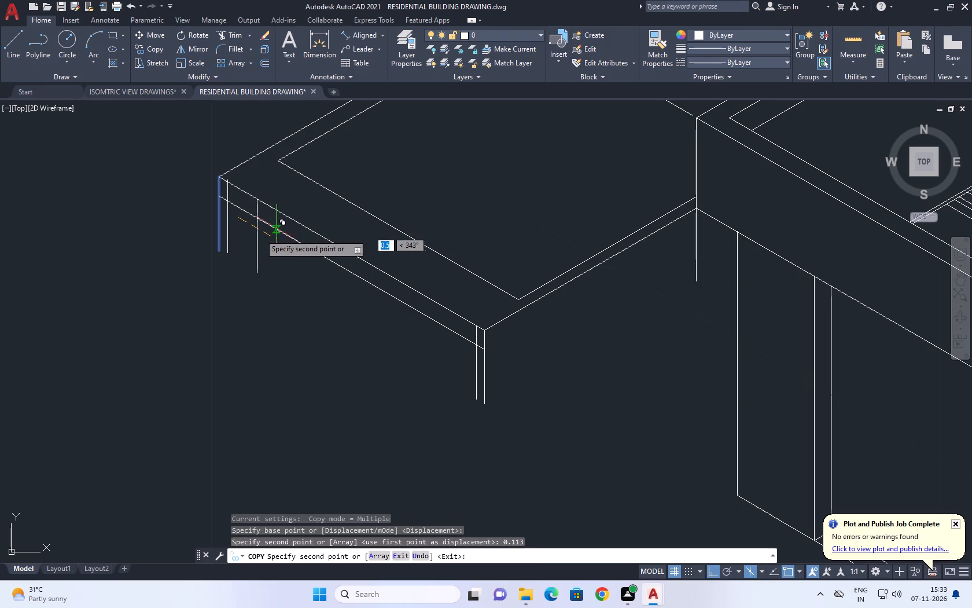
pyautogui.rightClick(192, 320)
pyautogui.click(237, 340)
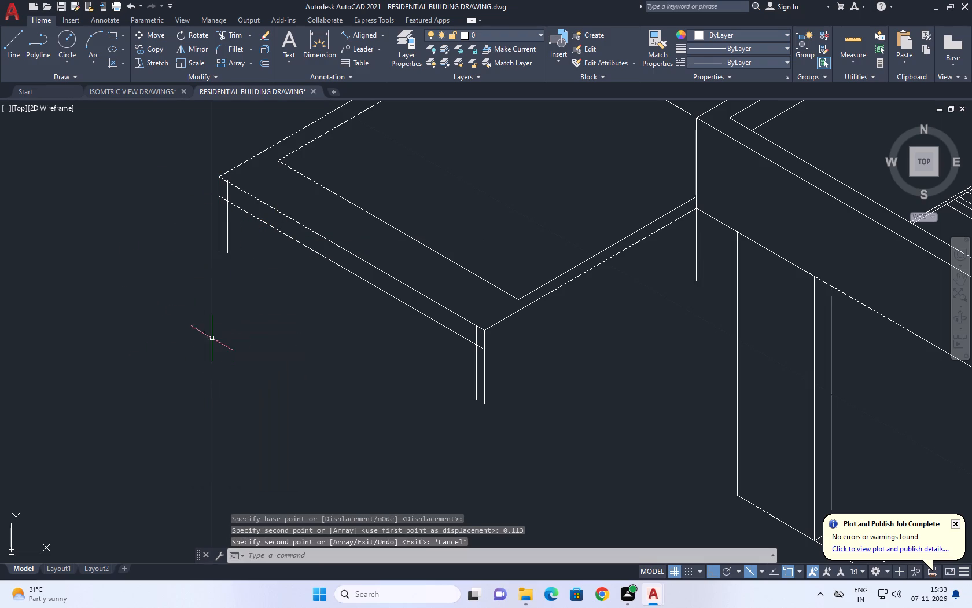
# Trim the inner vertical line above the slab's lower edge line and that edge line's overhanging end at the far outer corner.
pyautogui.click(234, 33)
pyautogui.scroll(5, 188, 169)
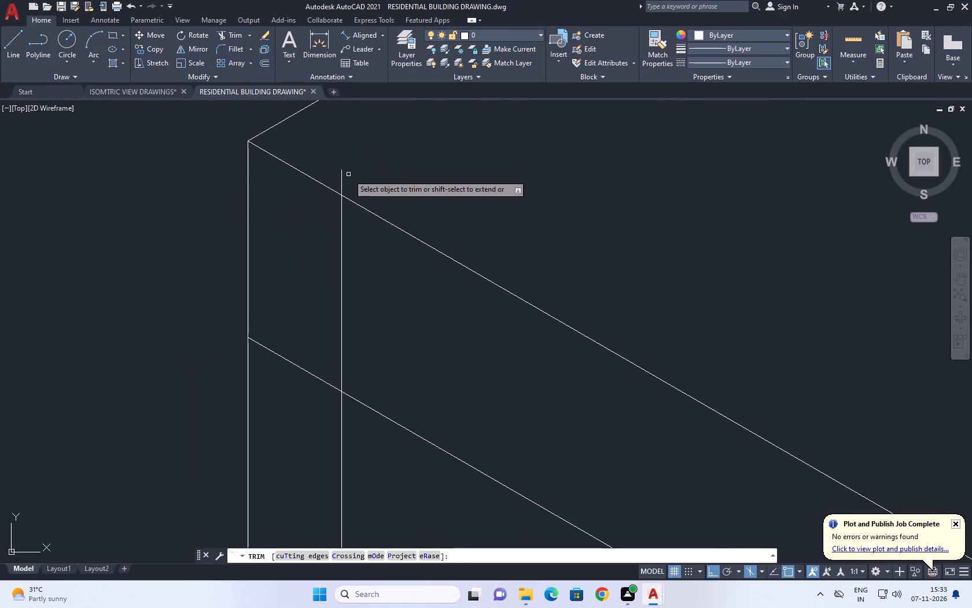
pyautogui.click(348, 174)
pyautogui.click(337, 171)
pyautogui.scroll(-3, 331, 222)
pyautogui.moveTo(446, 220); pyautogui.dragTo(366, 228, button='middle')
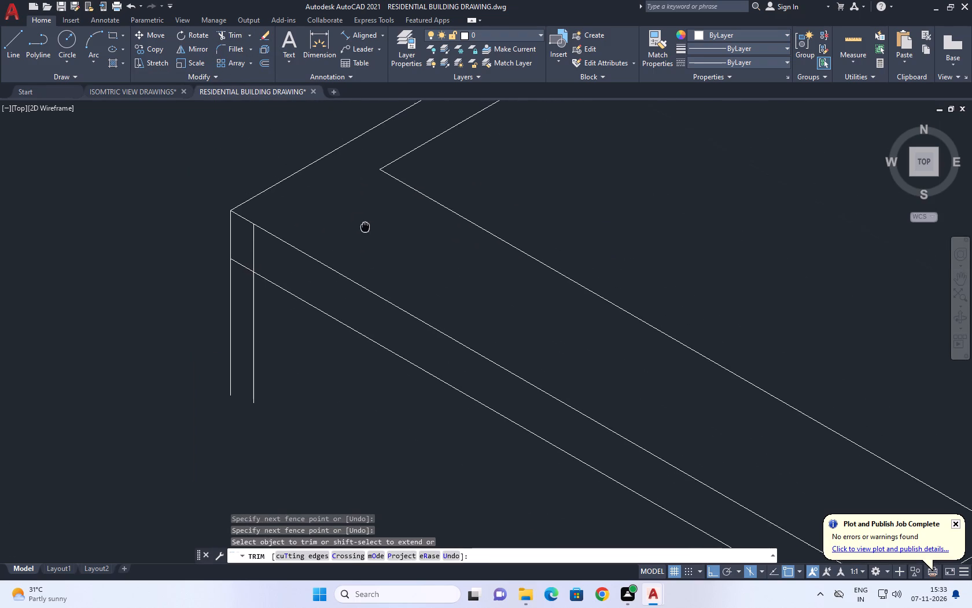
pyautogui.moveTo(366, 228); pyautogui.dragTo(369, 229, button='middle')
pyautogui.scroll(1, 240, 276)
pyautogui.click(240, 281)
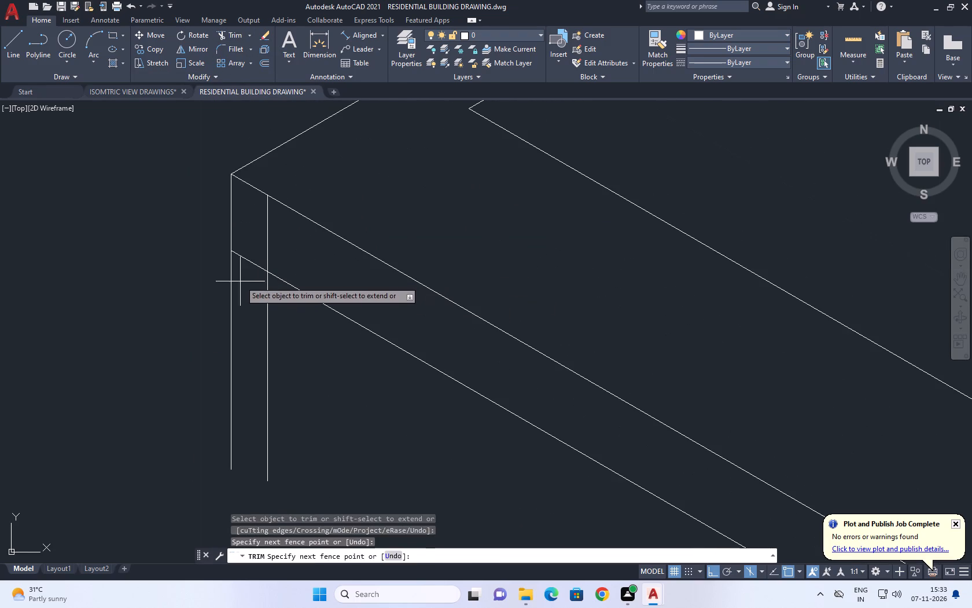
pyautogui.click(302, 239)
# Trim the inner vertical line within the edge band and the lower edge line's overhanging end at the slab's front corner.
pyautogui.scroll(-3, 290, 254)
pyautogui.scroll(3, 539, 402)
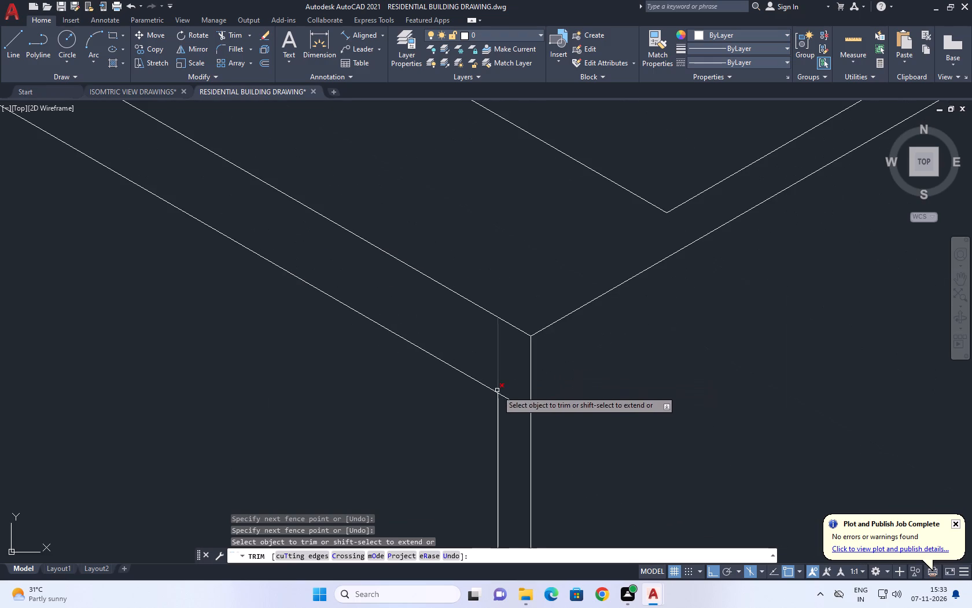
pyautogui.click(489, 341)
pyautogui.click(513, 411)
pyautogui.rightClick(509, 234)
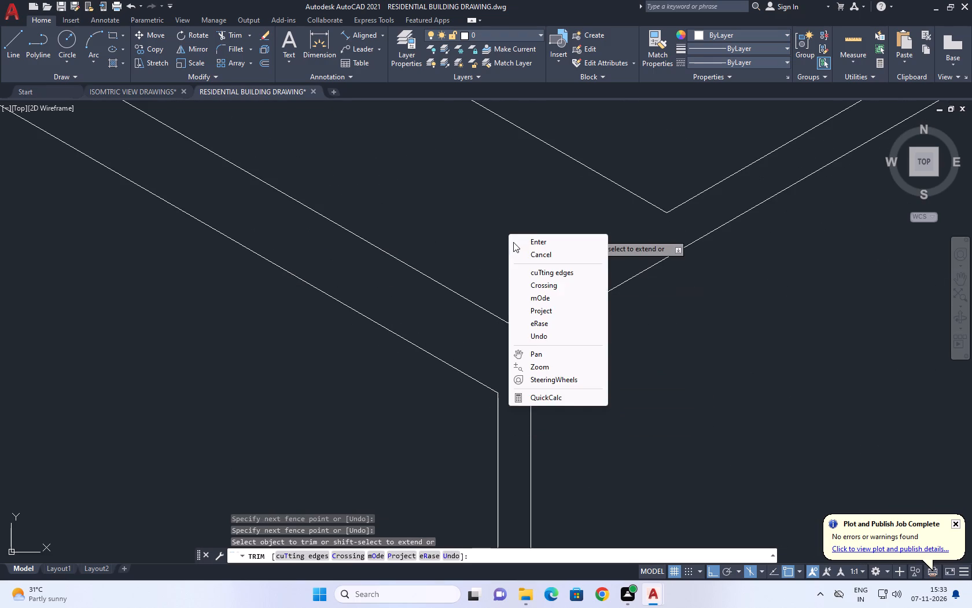
pyautogui.click(528, 251)
# Move the slab's two parallel 30° edge lines from the fascia's lower corner to the top of the nearest wall line below the fascia.
pyautogui.scroll(-5, 535, 261)
pyautogui.moveTo(544, 272); pyautogui.dragTo(545, 295, button='middle')
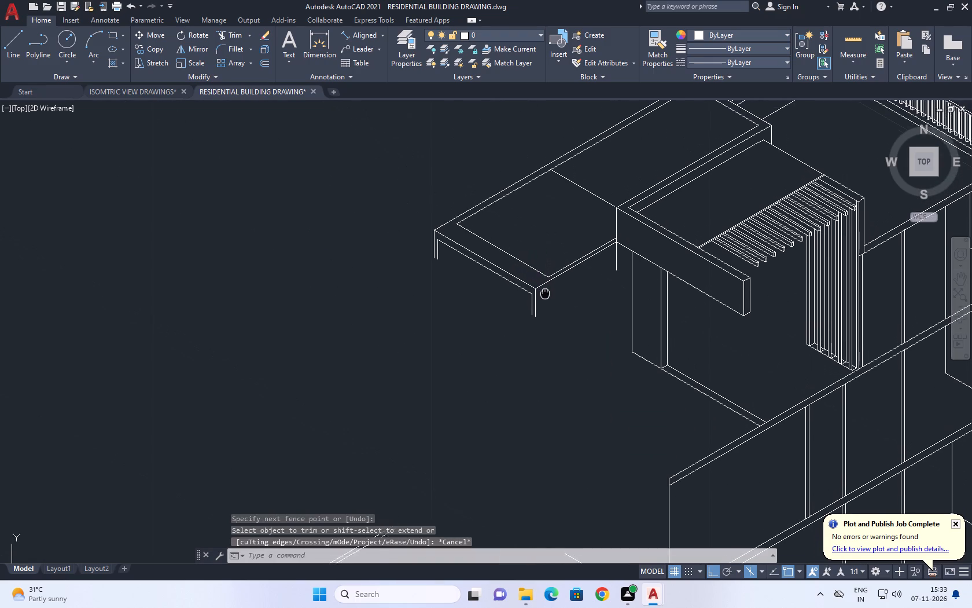
pyautogui.moveTo(545, 295); pyautogui.dragTo(547, 314, button='middle')
pyautogui.moveTo(548, 365); pyautogui.dragTo(507, 312, button='middle')
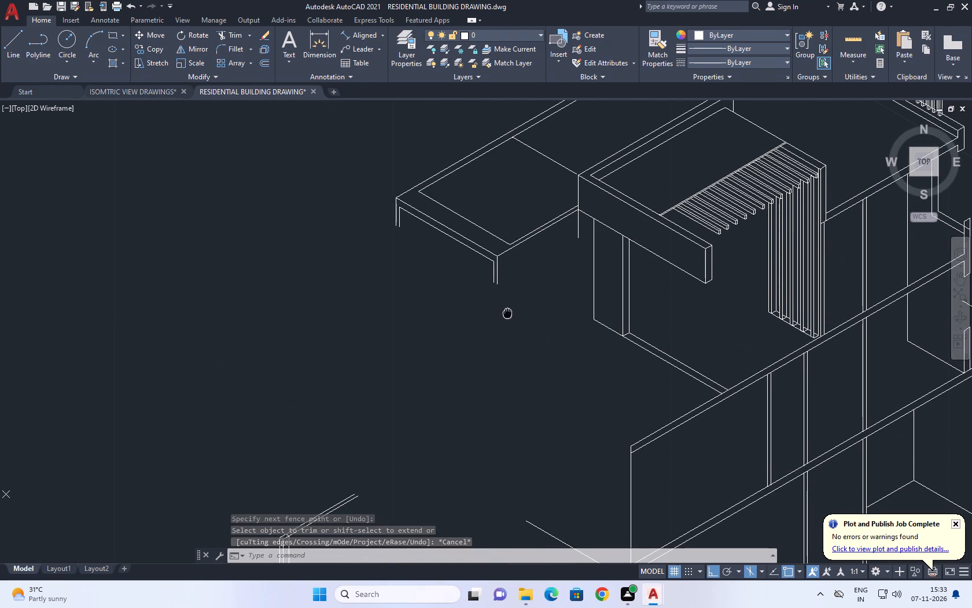
pyautogui.moveTo(507, 312); pyautogui.dragTo(511, 320, button='middle')
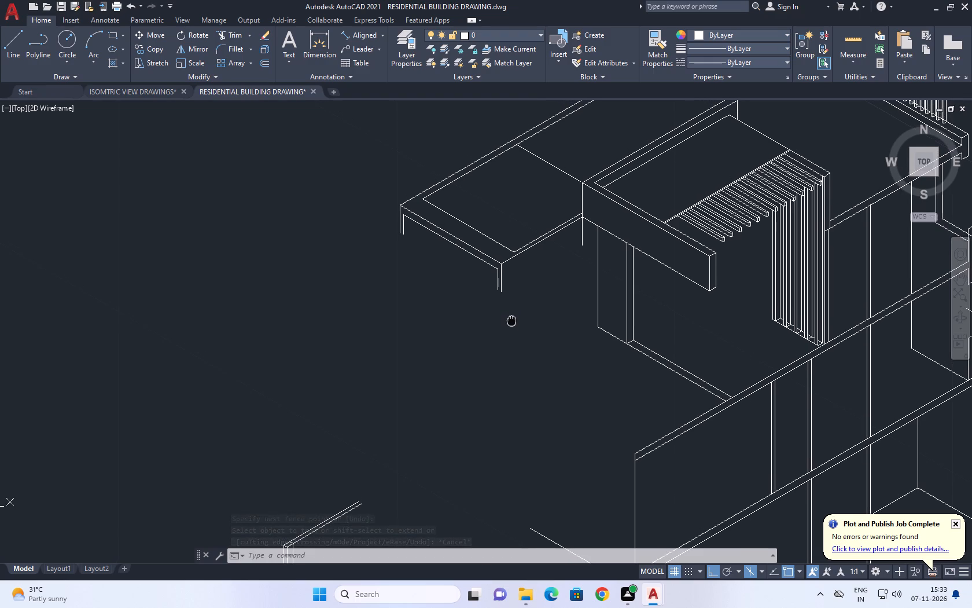
pyautogui.moveTo(511, 320); pyautogui.dragTo(507, 320, button='middle')
pyautogui.scroll(1, 507, 320)
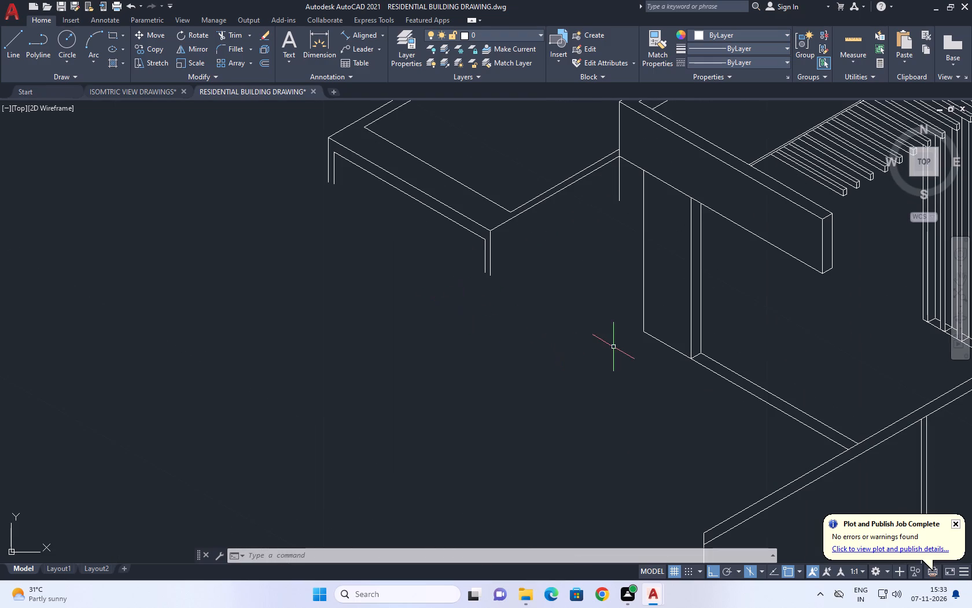
pyautogui.moveTo(614, 347); pyautogui.dragTo(633, 412, button='middle')
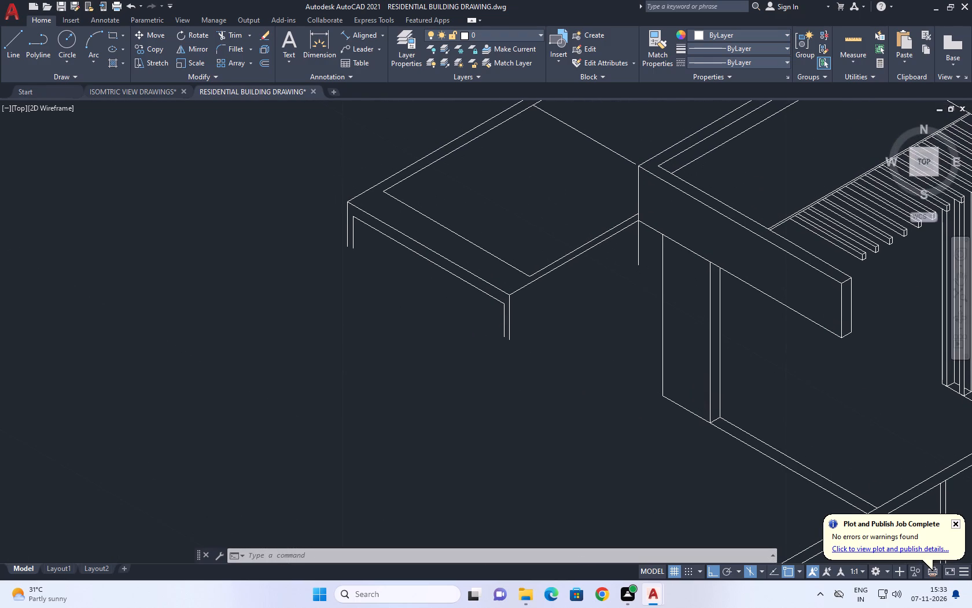
pyautogui.moveTo(591, 248); pyautogui.dragTo(607, 303, button='middle')
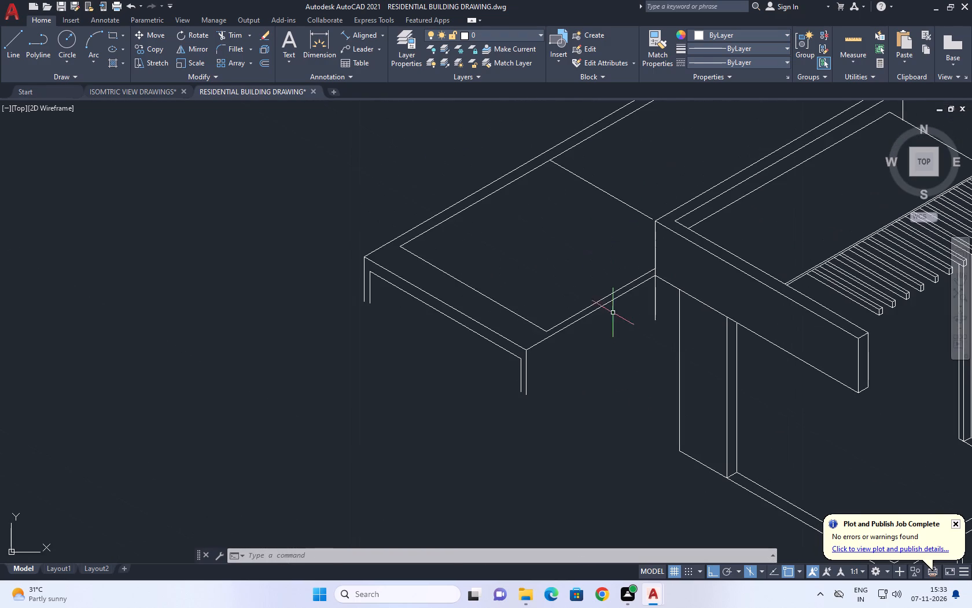
pyautogui.moveTo(623, 339); pyautogui.dragTo(613, 320)
pyautogui.click(590, 272)
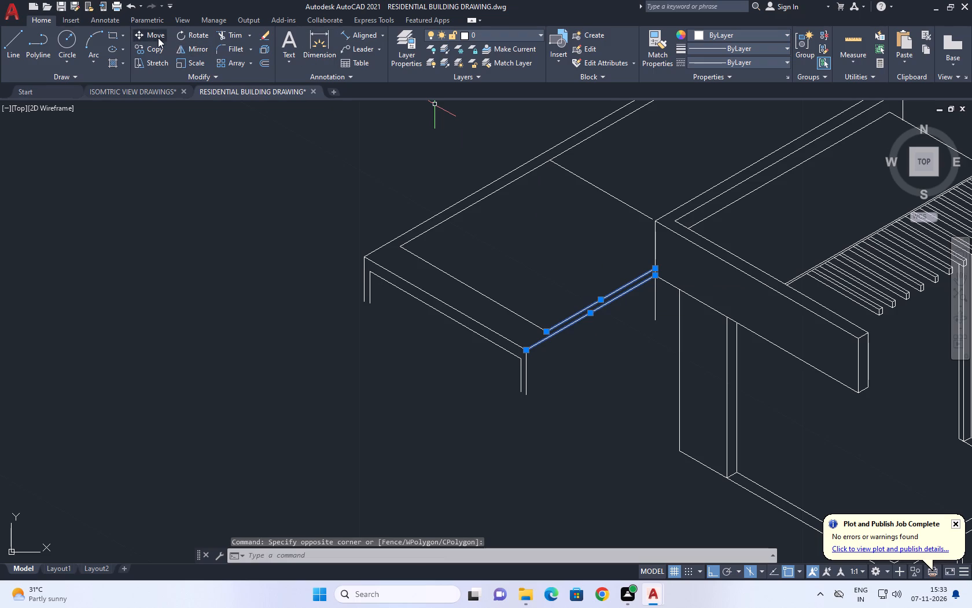
pyautogui.click(153, 34)
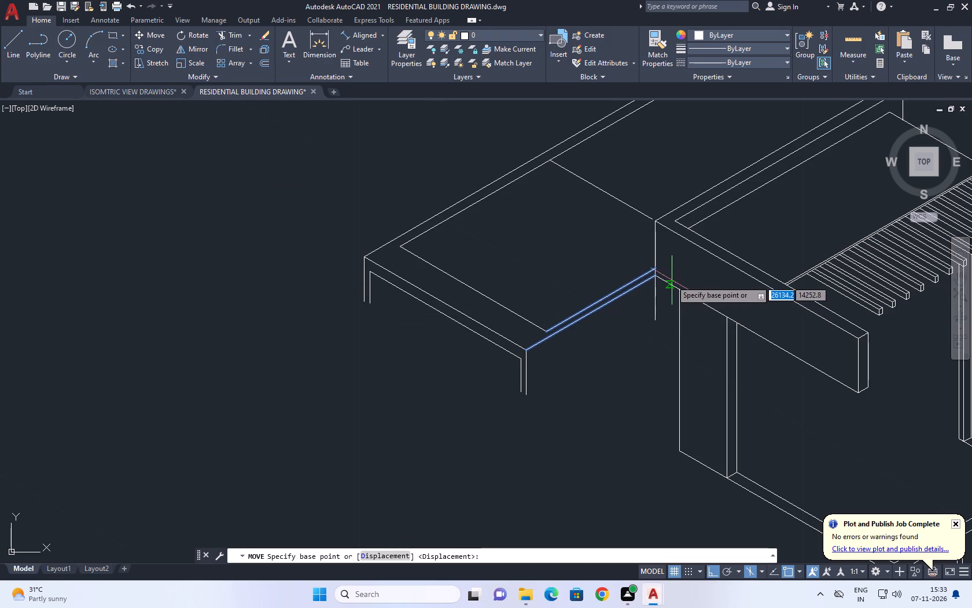
pyautogui.click(656, 274)
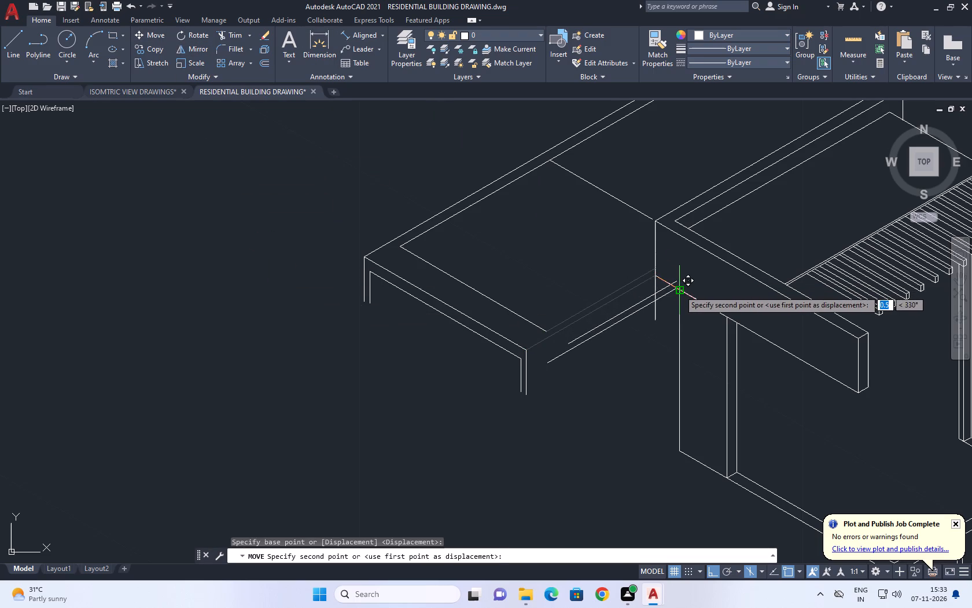
pyautogui.click(680, 291)
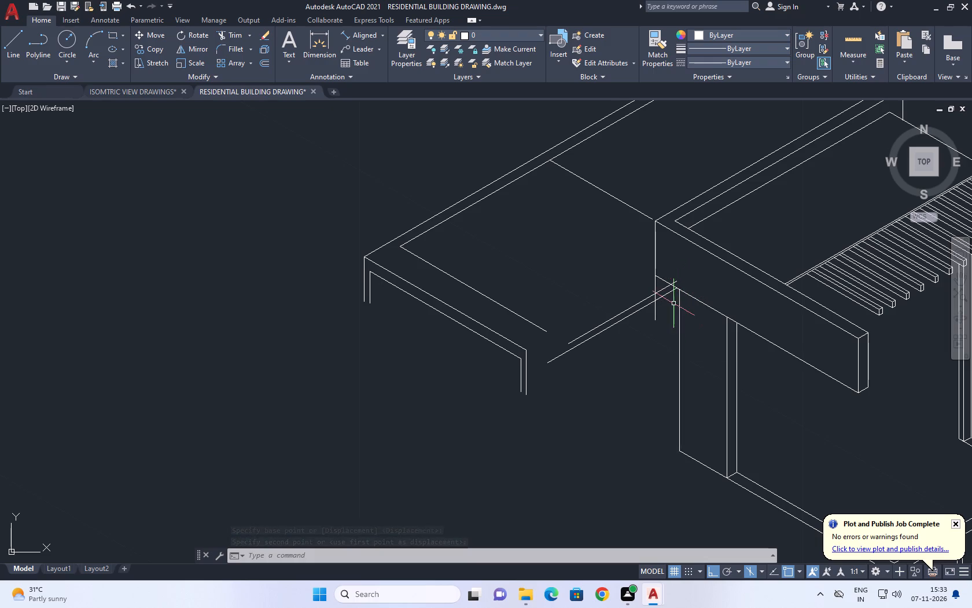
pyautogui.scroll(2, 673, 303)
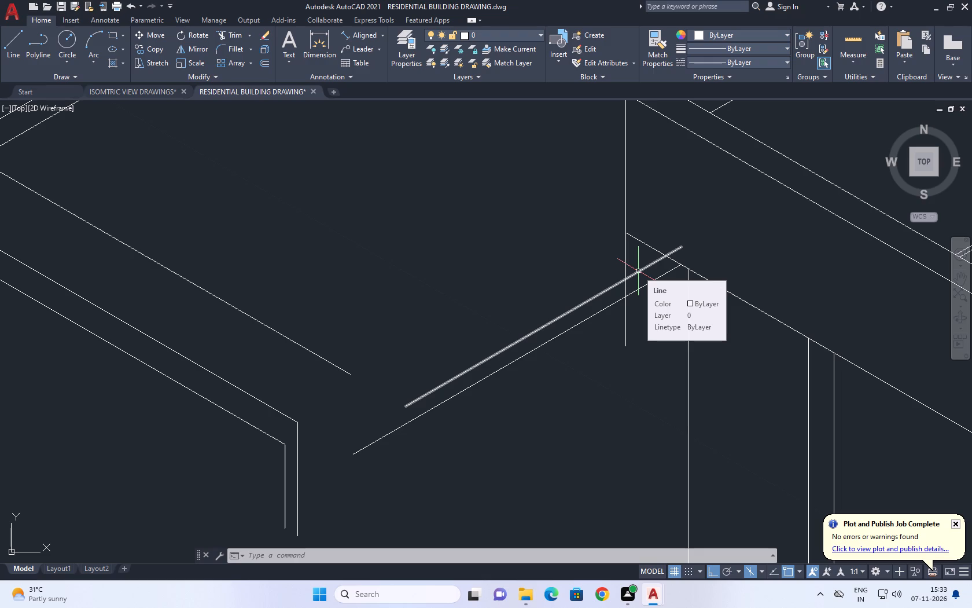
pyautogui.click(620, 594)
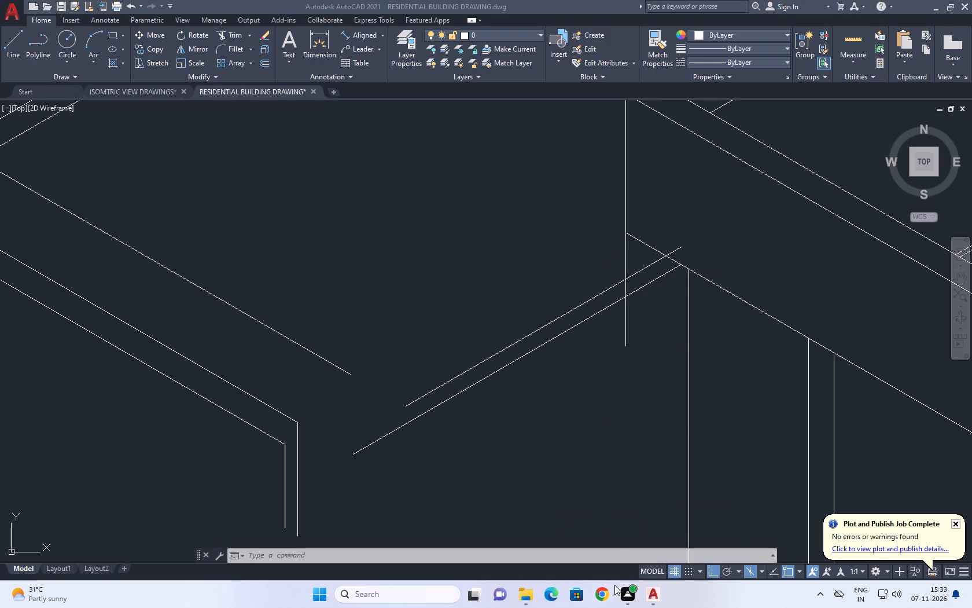
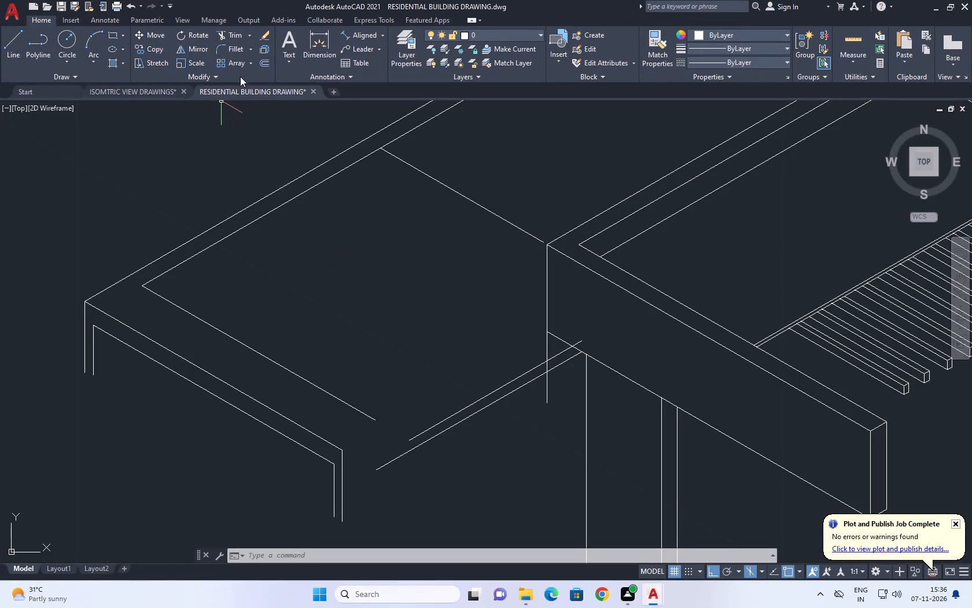
# Fillet the slab's inner and outer front edge lines with the two parallel 30° edge lines to close both corners at zero radius.
pyautogui.click(238, 52)
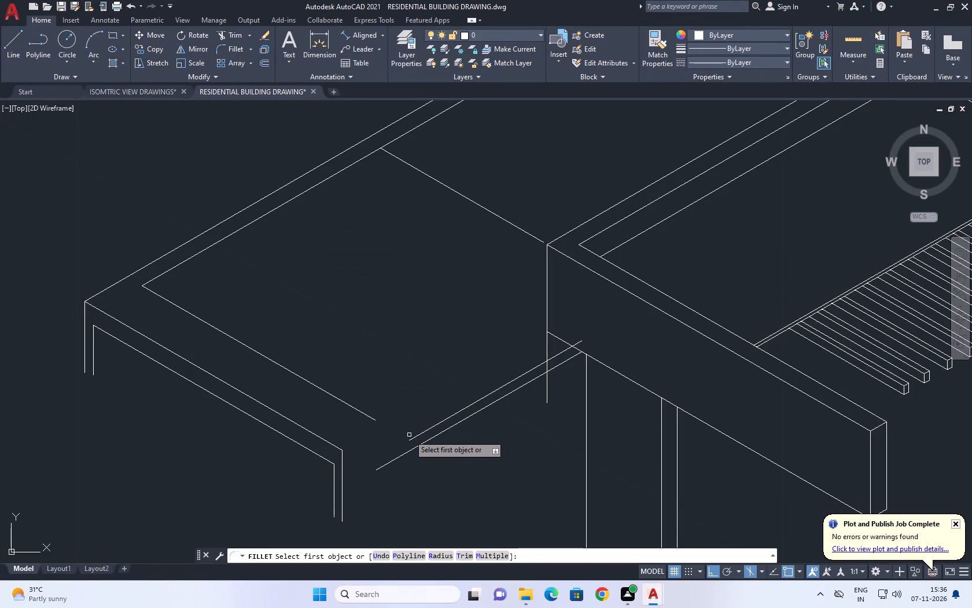
pyautogui.click(415, 435)
pyautogui.click(373, 419)
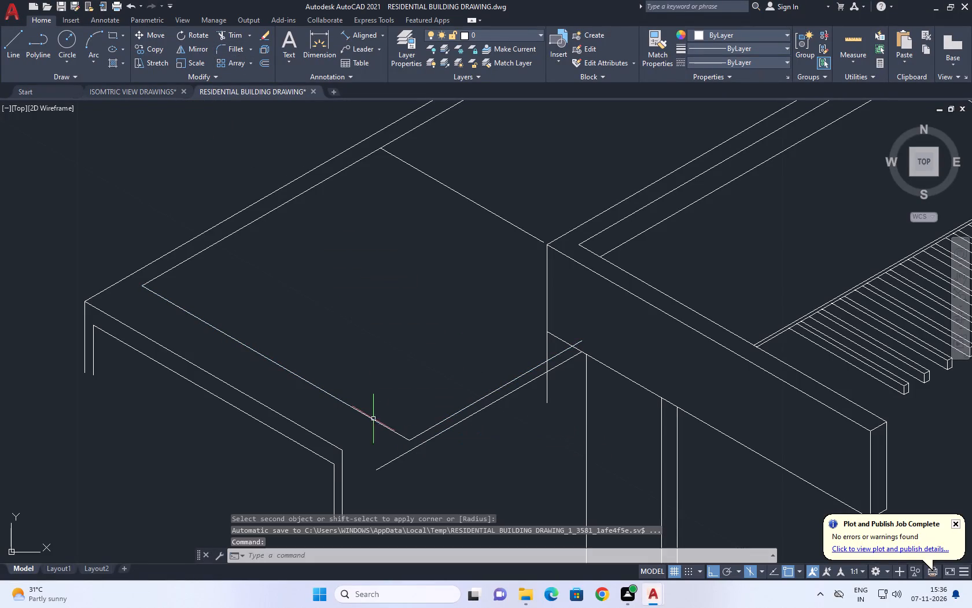
pyautogui.moveTo(470, 379); pyautogui.dragTo(463, 377, button='middle')
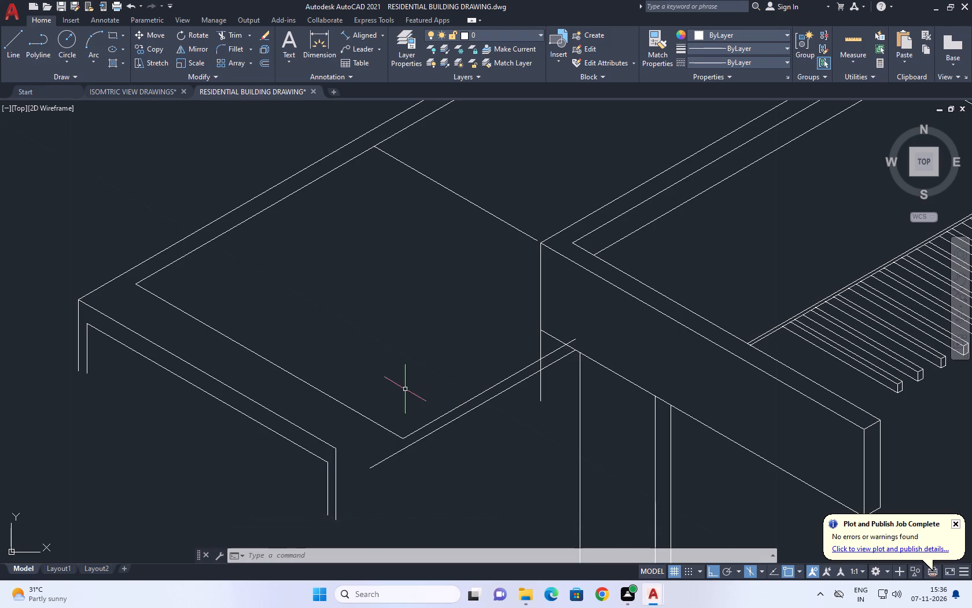
pyautogui.rightClick(382, 365)
pyautogui.click(441, 148)
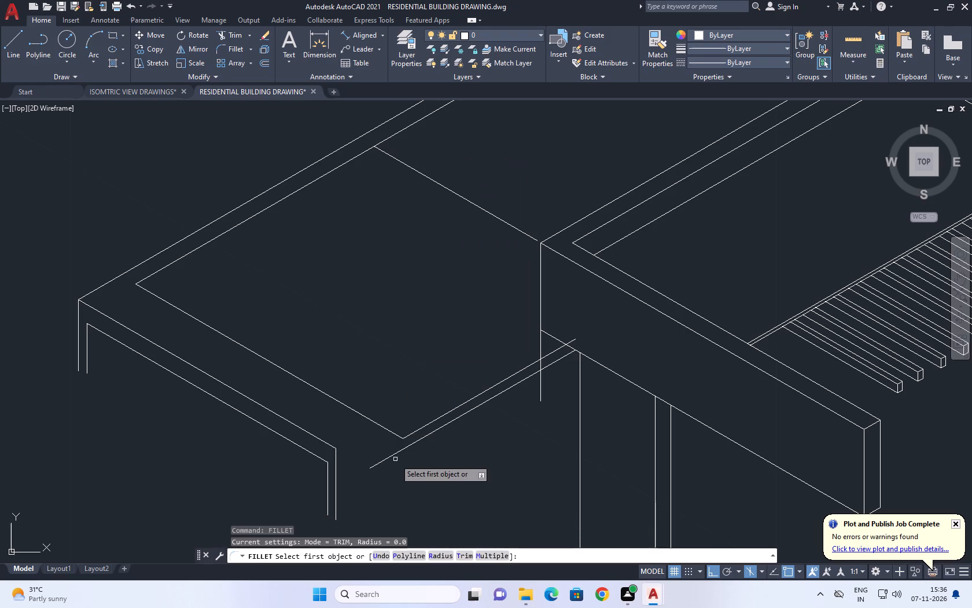
pyautogui.click(333, 446)
pyautogui.click(394, 457)
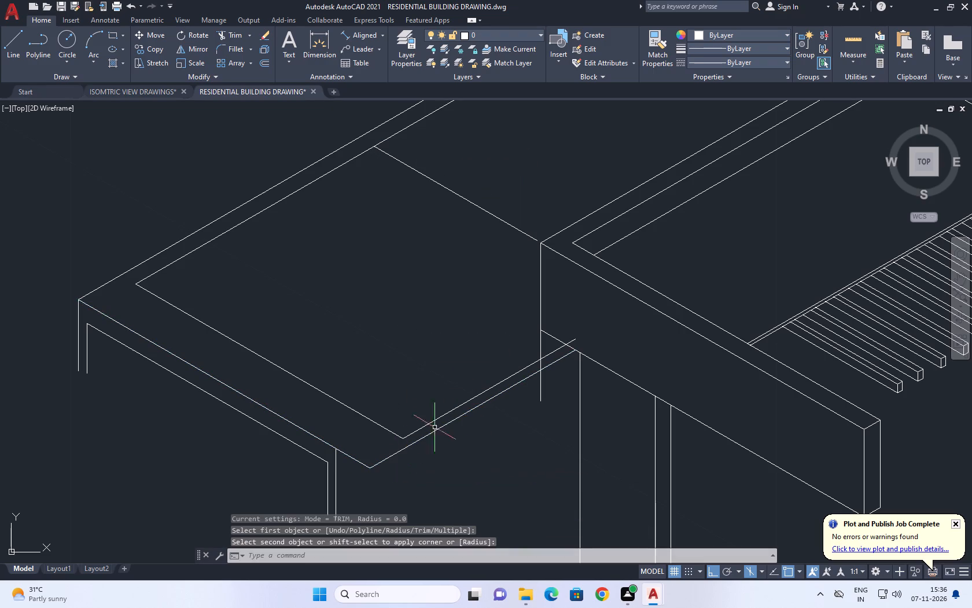
# Trim the slab edge line overhanging the fascia, the fascia's corner vertical below its lower edge, and that lower edge's end up to the slab.
pyautogui.moveTo(533, 379); pyautogui.dragTo(474, 398, button='middle')
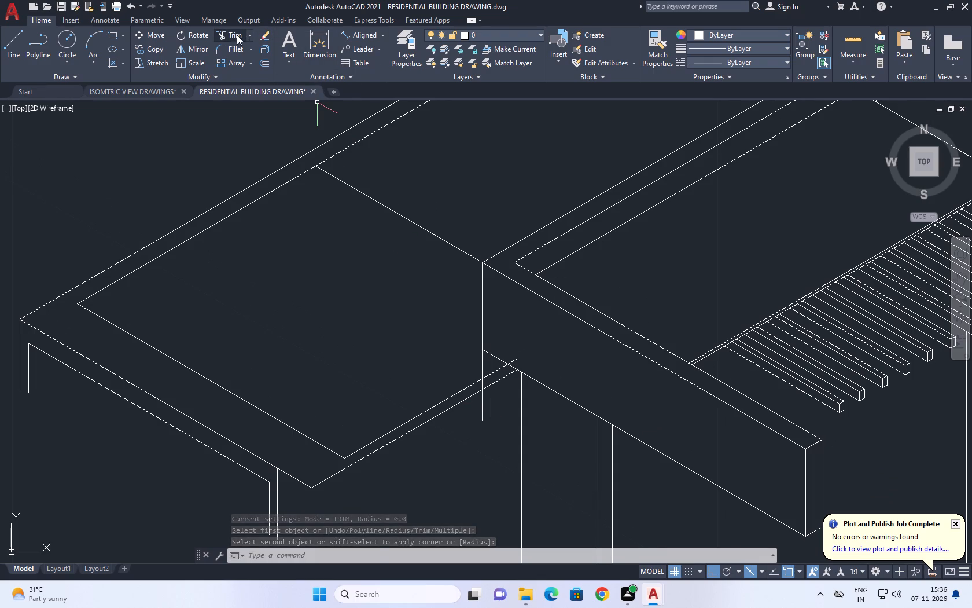
pyautogui.click(235, 34)
pyautogui.click(514, 358)
pyautogui.click(521, 364)
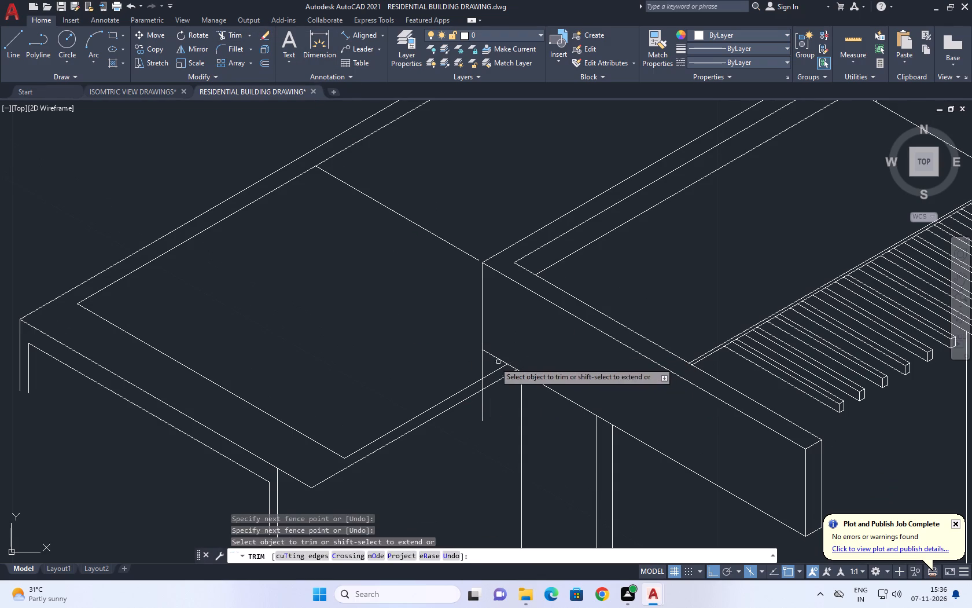
pyautogui.click(487, 362)
pyautogui.click(477, 368)
pyautogui.click(491, 379)
pyautogui.click(481, 387)
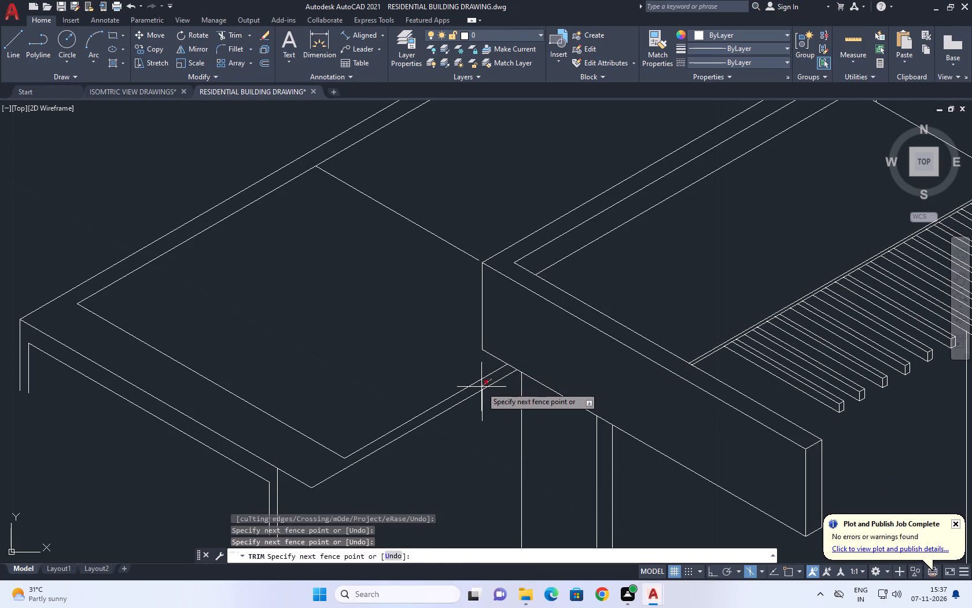
pyautogui.moveTo(484, 401); pyautogui.dragTo(477, 408)
pyautogui.click(477, 412)
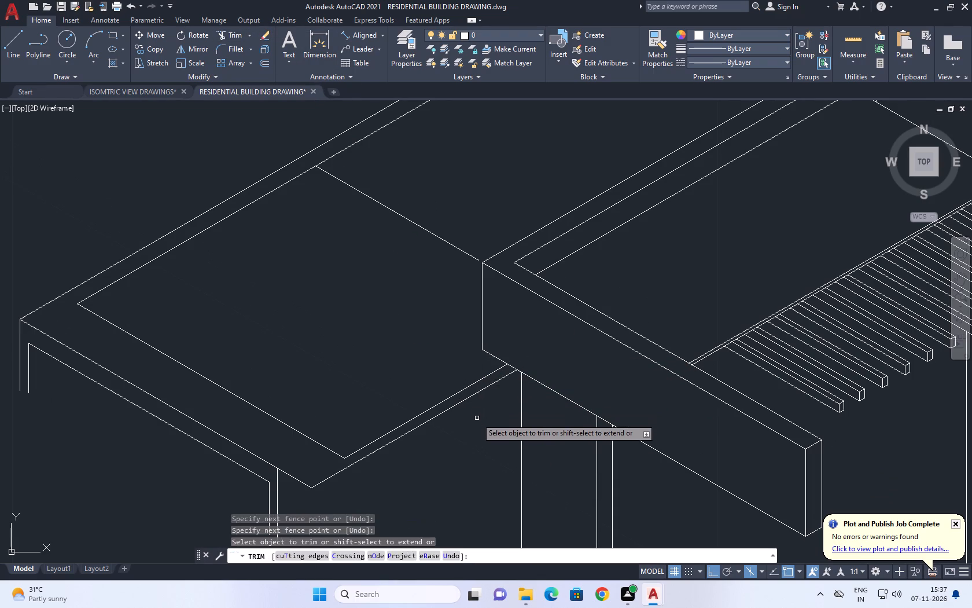
pyautogui.click(495, 358)
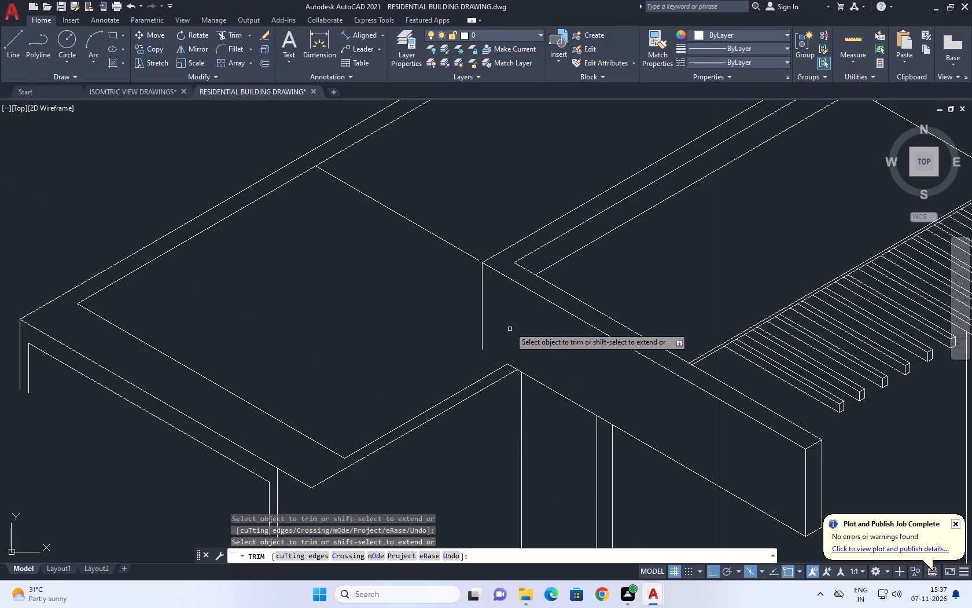
pyautogui.rightClick(510, 327)
pyautogui.click(539, 344)
# Extend the fascia's vertical corner line down to the slab's inner 30° edge line.
pyautogui.moveTo(471, 393); pyautogui.dragTo(496, 438, button='middle')
pyautogui.write('EX')
pyautogui.press('space')
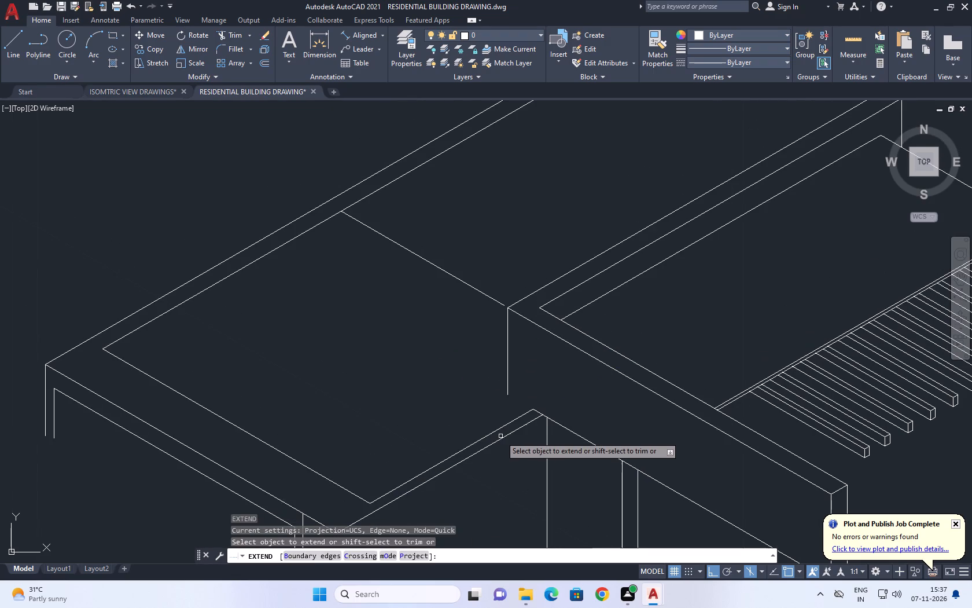
pyautogui.click(537, 372)
pyautogui.click(472, 383)
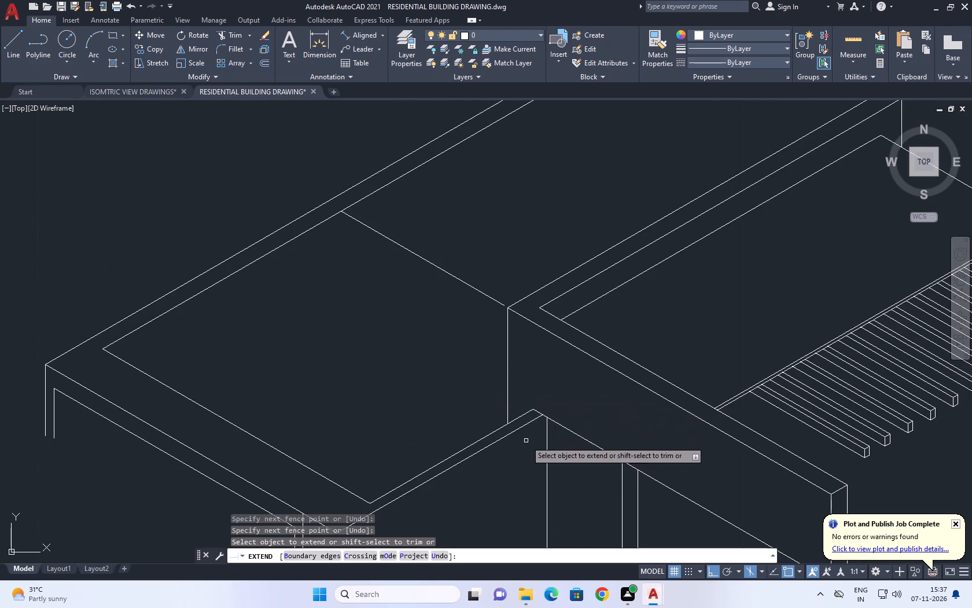
pyautogui.press('Escape')
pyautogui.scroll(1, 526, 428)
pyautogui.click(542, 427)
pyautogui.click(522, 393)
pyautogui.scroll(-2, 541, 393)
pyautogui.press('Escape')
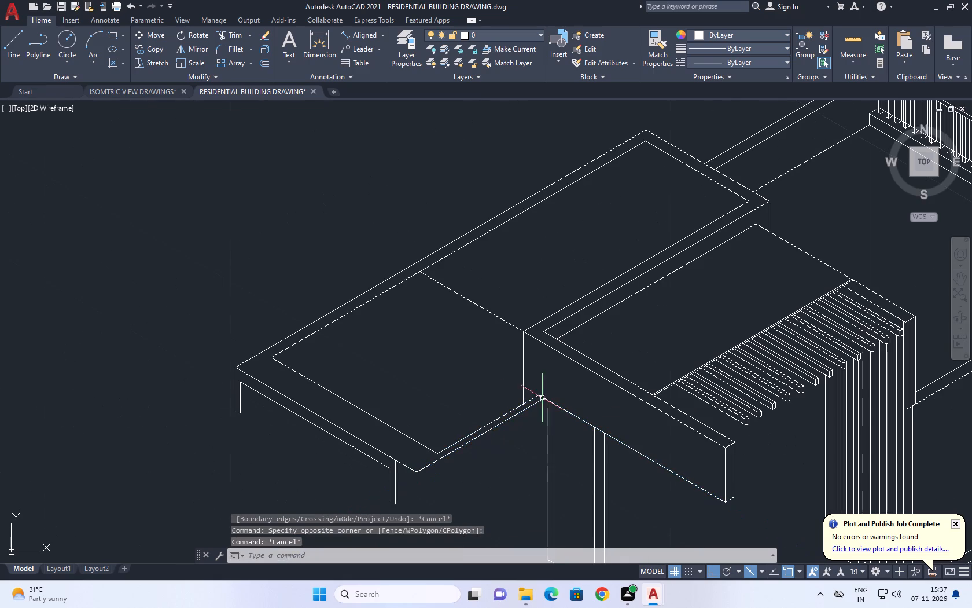
# Move the nearest wall line below the fascia so its top end meets the end of the slab's outer 30° edge line.
pyautogui.moveTo(495, 430); pyautogui.dragTo(517, 419, button='middle')
pyautogui.middleClick(597, 406)
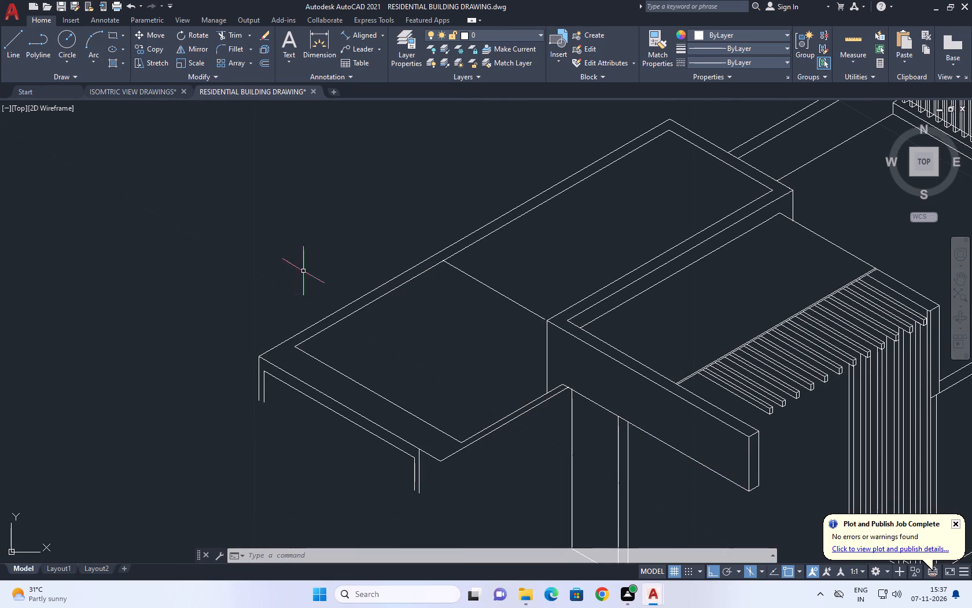
pyautogui.moveTo(347, 367); pyautogui.dragTo(374, 350, button='middle')
pyautogui.scroll(-1, 347, 367)
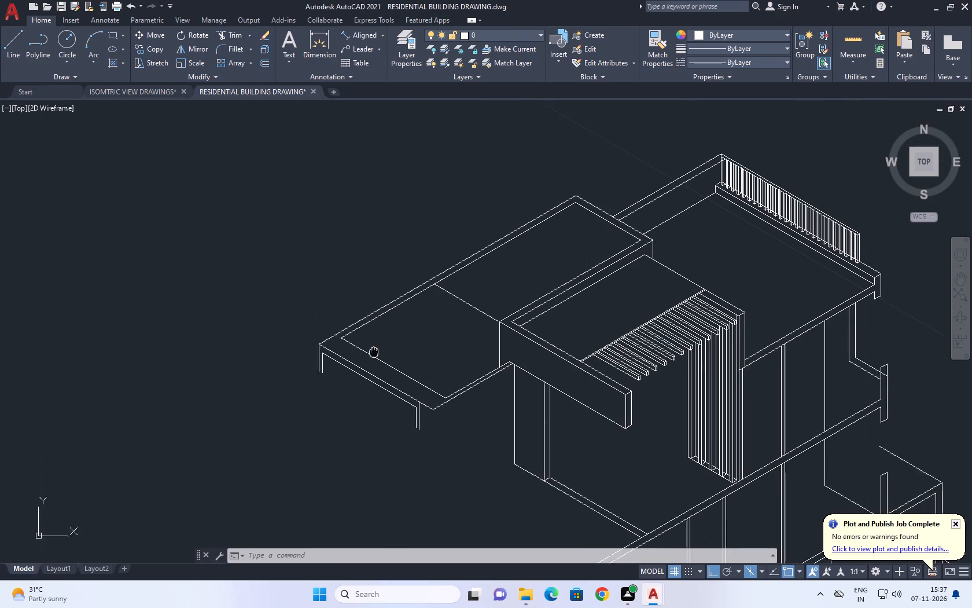
pyautogui.moveTo(374, 350); pyautogui.dragTo(368, 345, button='middle')
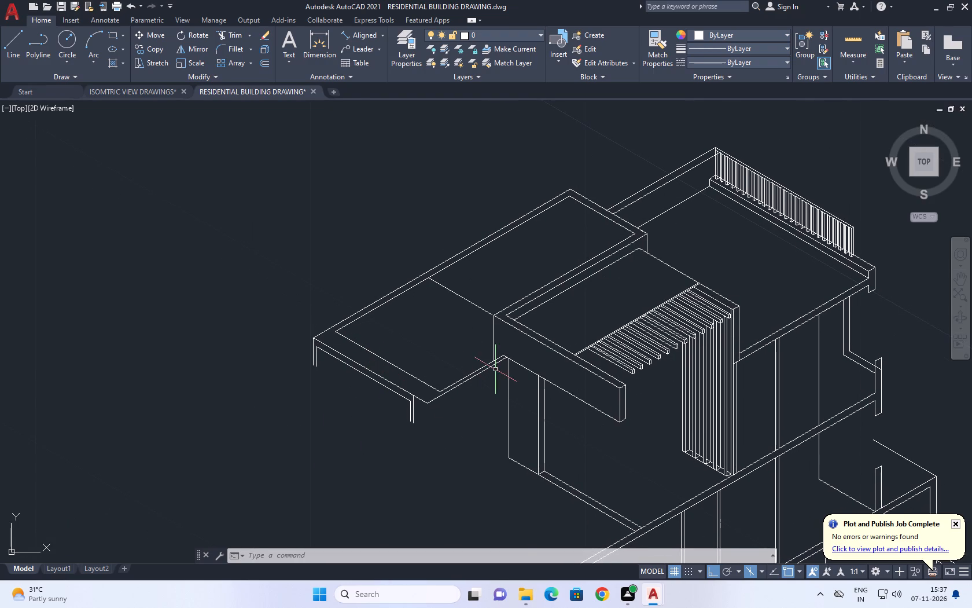
pyautogui.scroll(3, 495, 369)
pyautogui.moveTo(542, 431); pyautogui.dragTo(531, 298, button='middle')
pyautogui.click(533, 337)
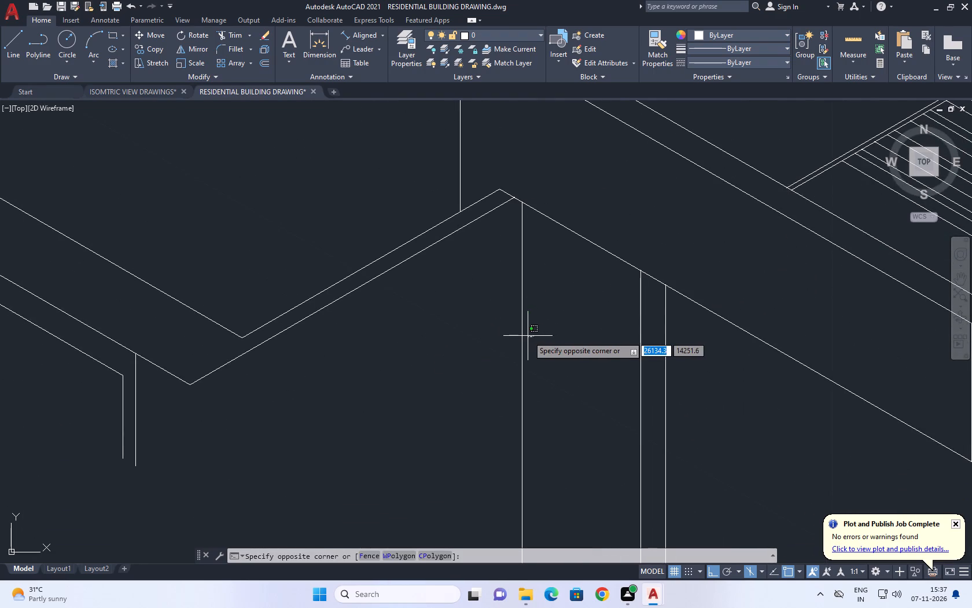
pyautogui.click(514, 337)
pyautogui.scroll(-3, 325, 292)
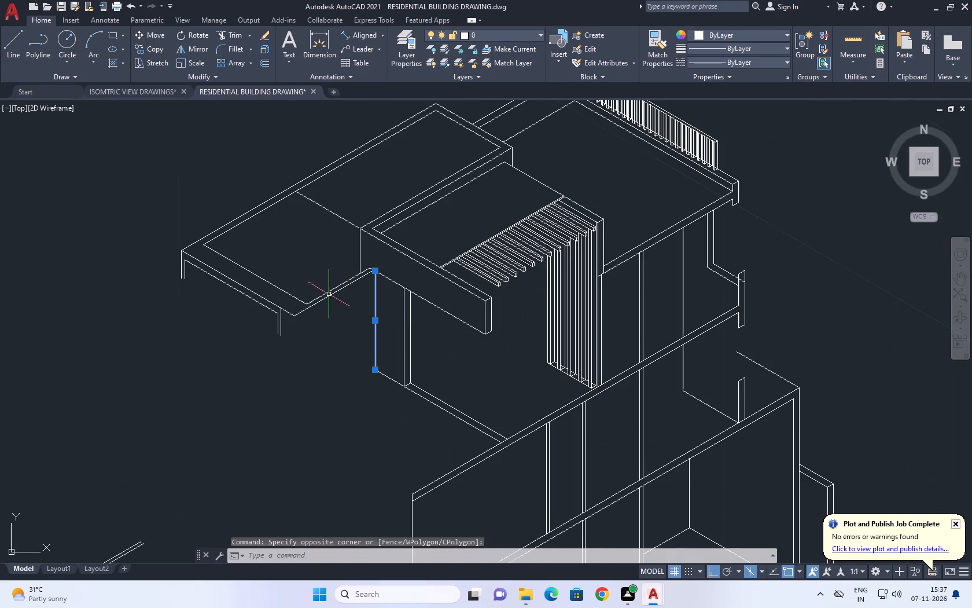
pyautogui.click(157, 38)
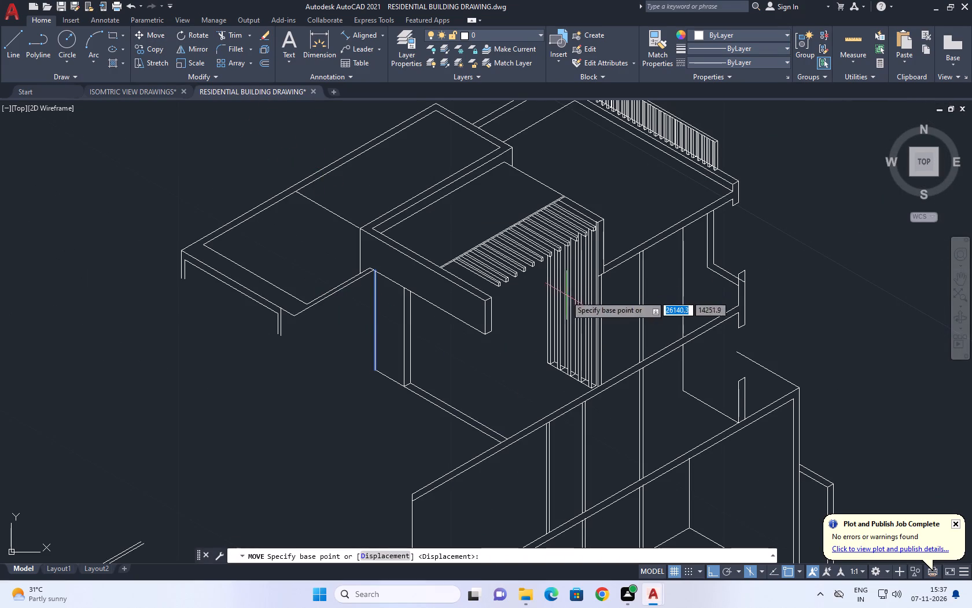
pyautogui.scroll(2, 414, 274)
pyautogui.scroll(2, 316, 263)
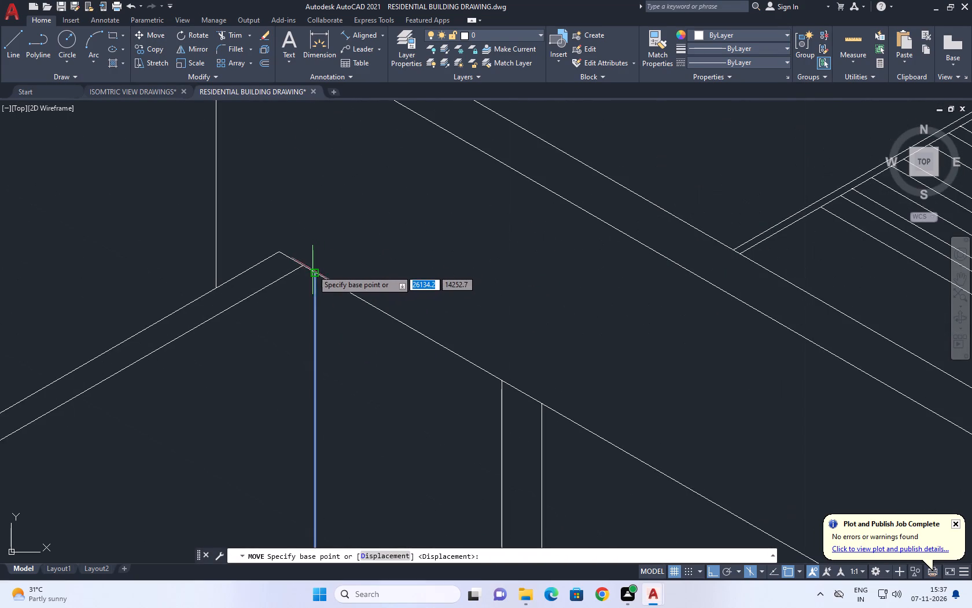
pyautogui.click(316, 271)
pyautogui.click(301, 267)
pyautogui.scroll(-4, 336, 240)
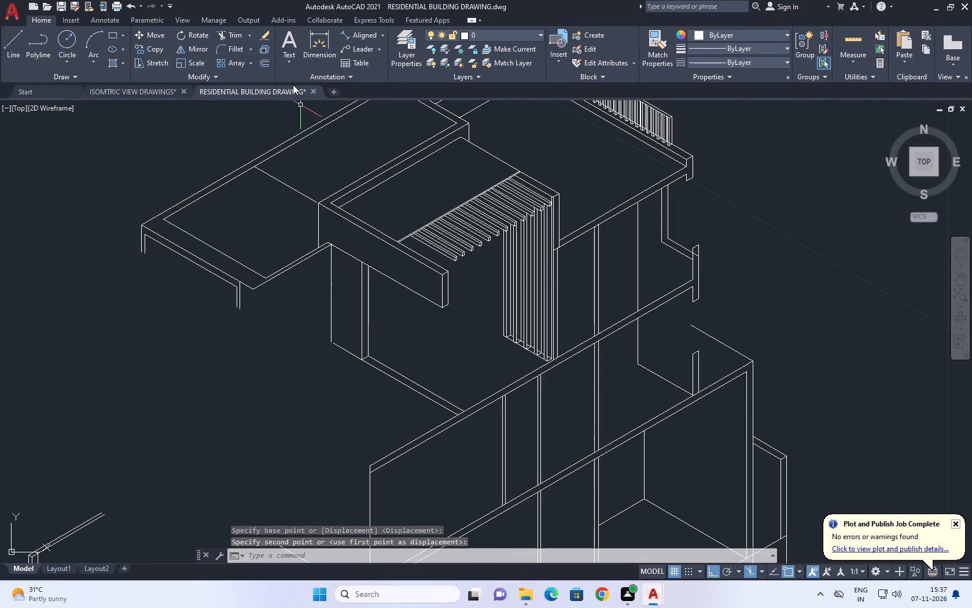
# Fillet the moved wall line with the wall's short base line to close their bottom corner.
pyautogui.click(234, 50)
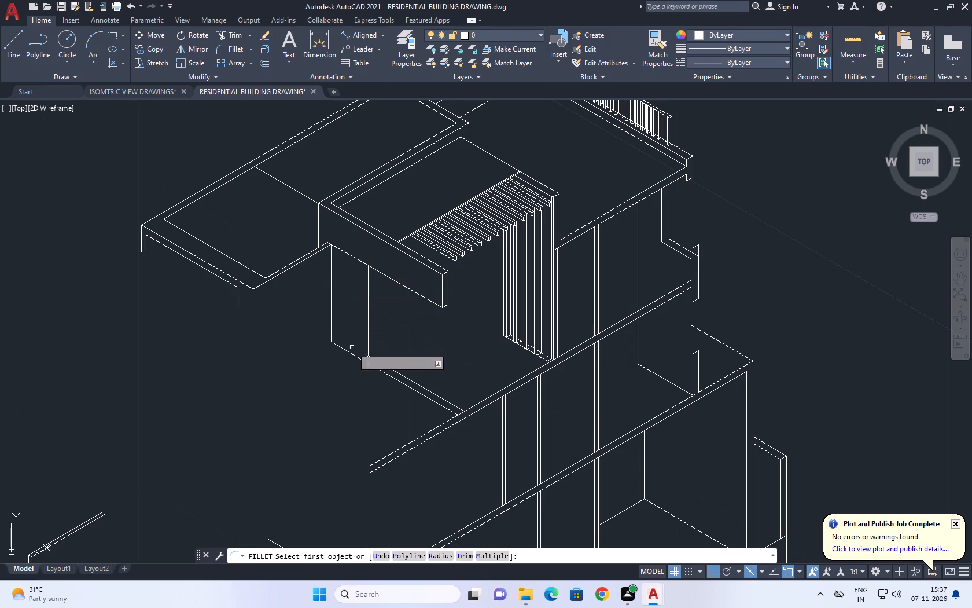
pyautogui.click(348, 349)
pyautogui.doubleClick(341, 351)
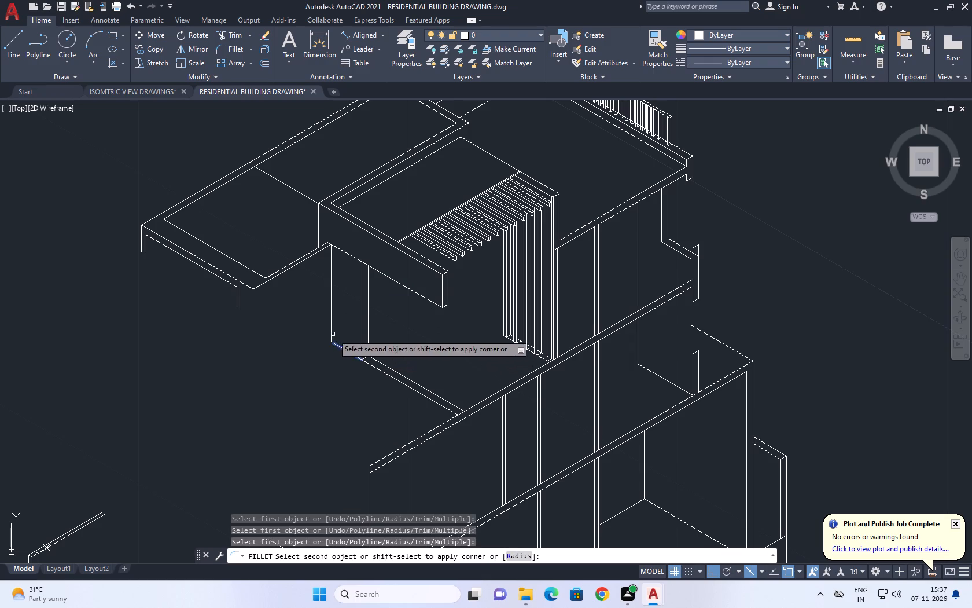
pyautogui.click(332, 334)
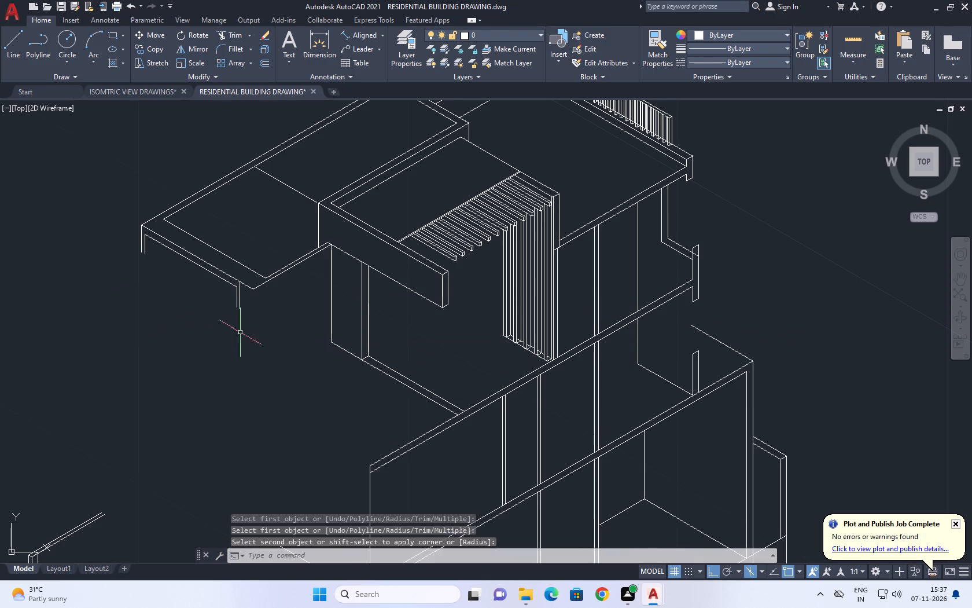
# Draw a vertical line straight down from the slab's outer front corner to well below the upper floor level.
pyautogui.moveTo(290, 354); pyautogui.dragTo(311, 357, button='middle')
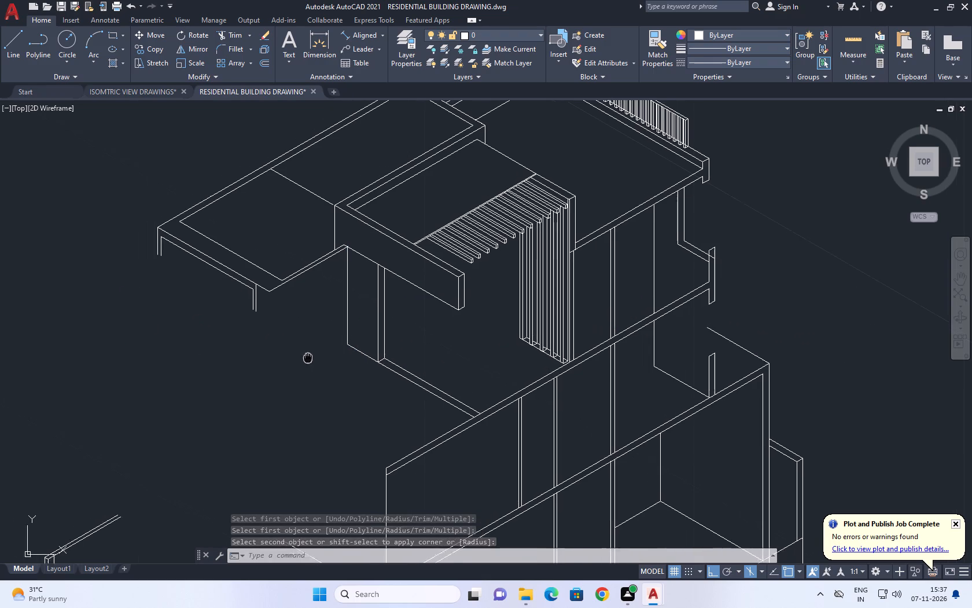
pyautogui.moveTo(311, 357); pyautogui.dragTo(323, 357, button='middle')
pyautogui.scroll(5, 355, 259)
pyautogui.scroll(-6, 396, 230)
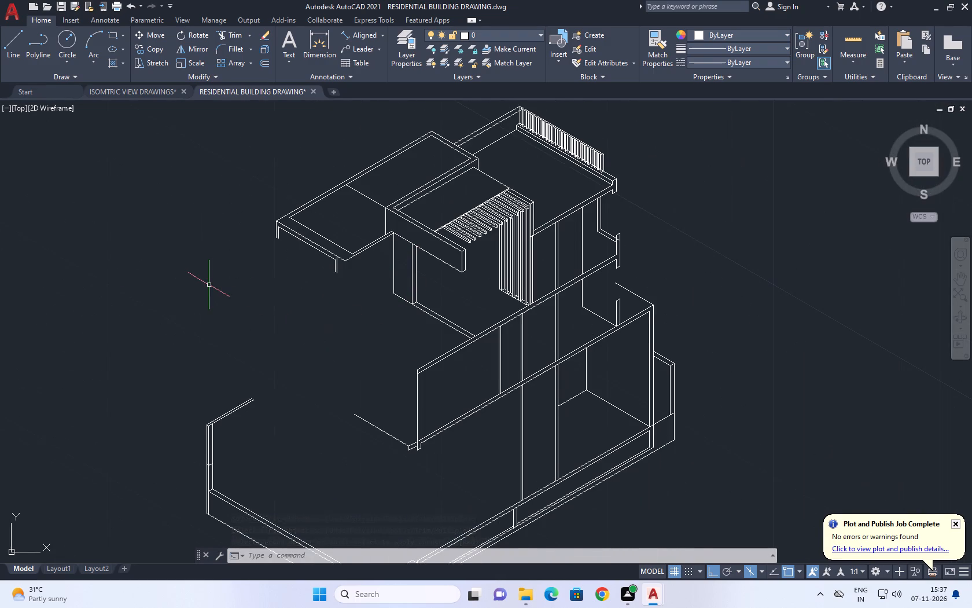
pyautogui.moveTo(209, 287); pyautogui.dragTo(422, 349, button='middle')
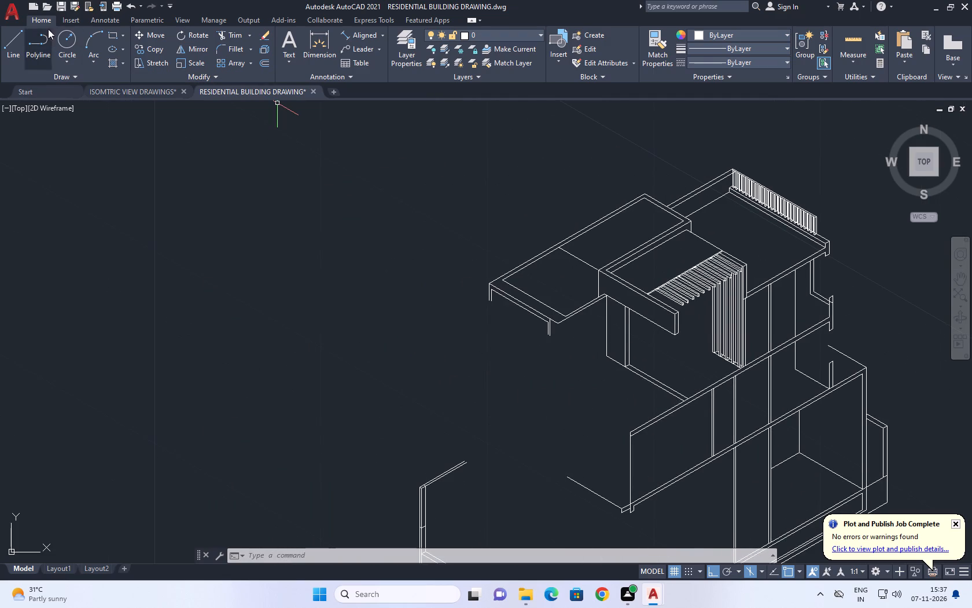
pyautogui.click(20, 52)
pyautogui.scroll(2, 546, 333)
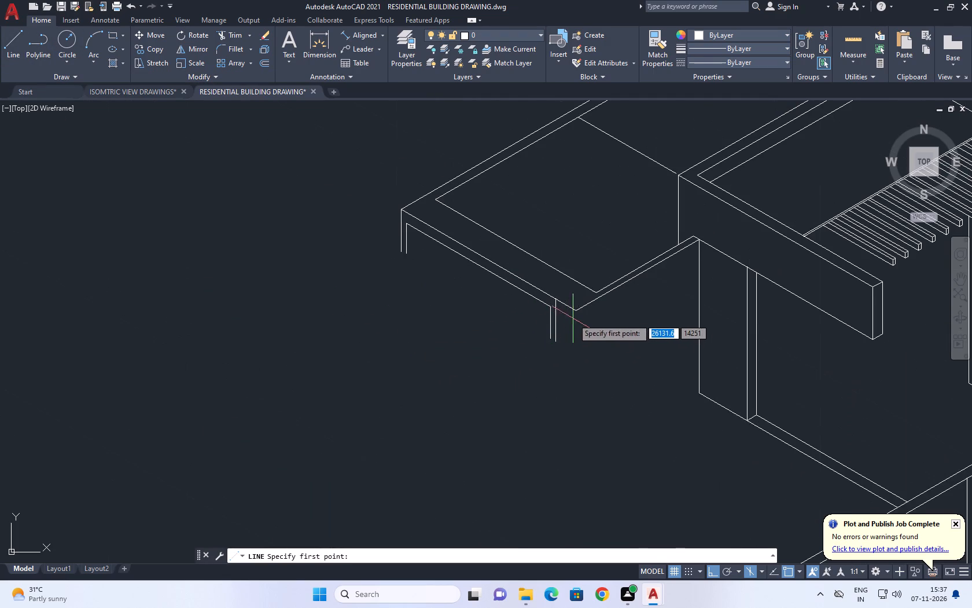
pyautogui.click(577, 310)
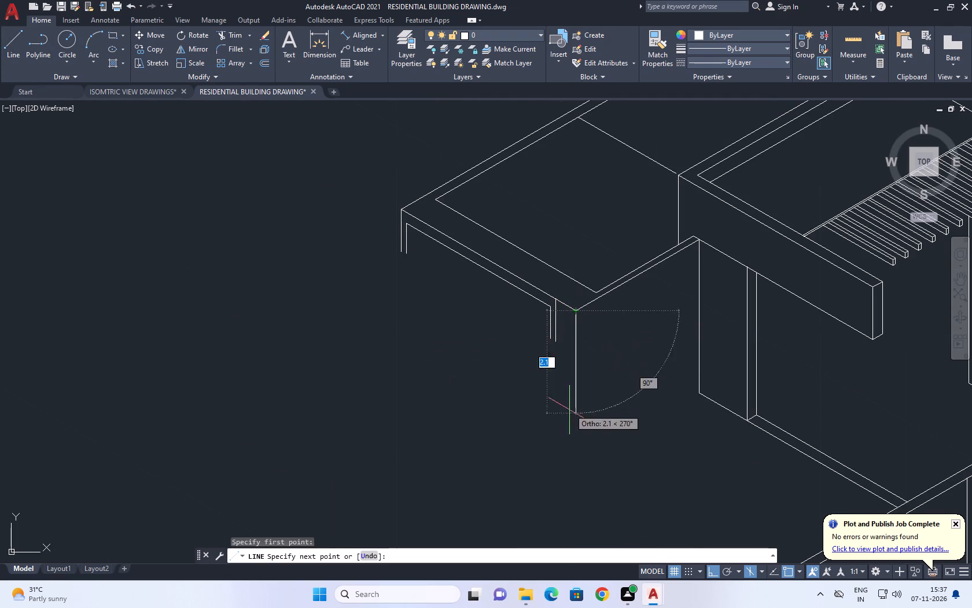
pyautogui.scroll(-1, 570, 413)
pyautogui.moveTo(577, 467); pyautogui.dragTo(578, 408, button='middle')
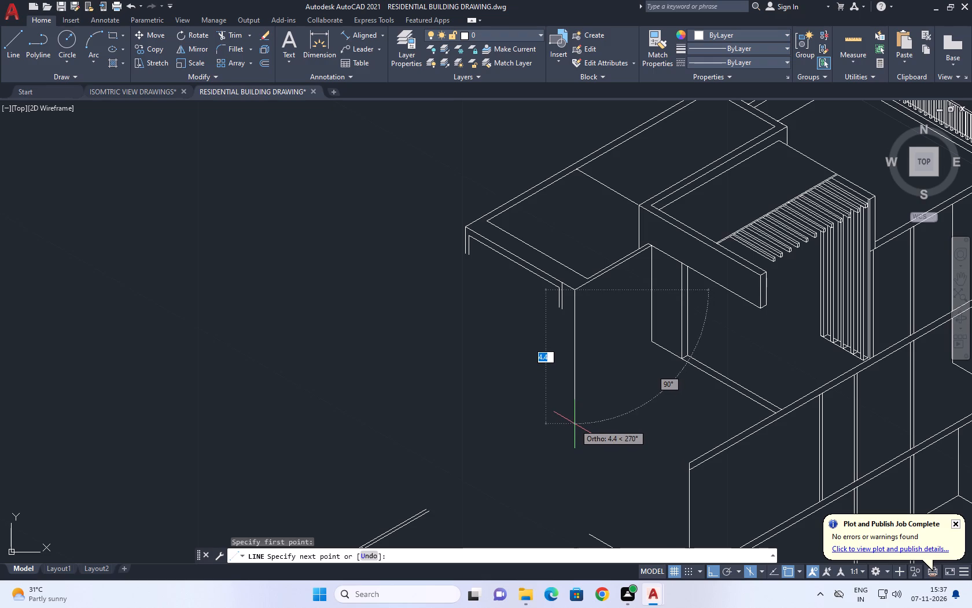
pyautogui.scroll(-2, 575, 424)
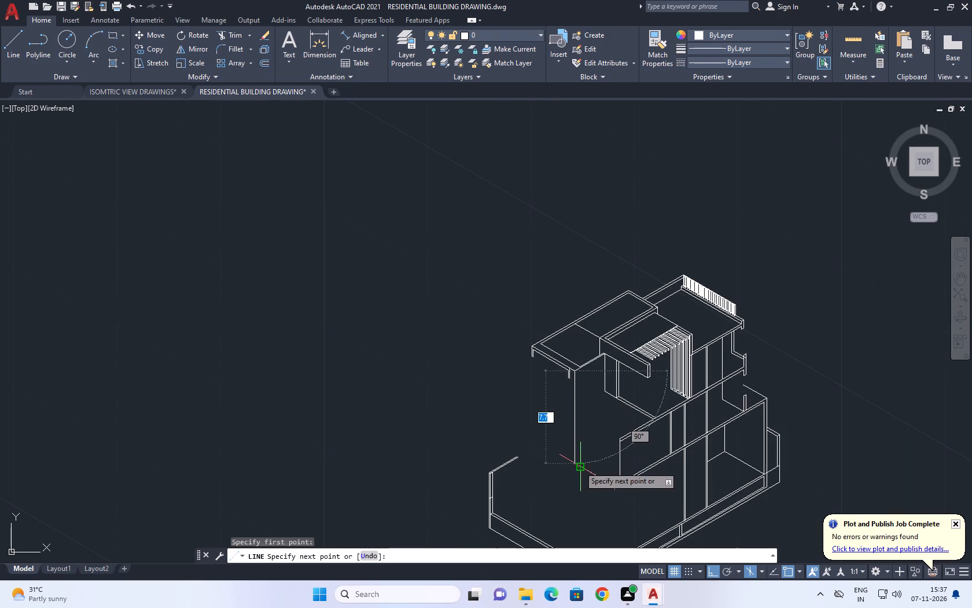
pyautogui.scroll(2, 577, 471)
pyautogui.click(565, 493)
pyautogui.rightClick(539, 387)
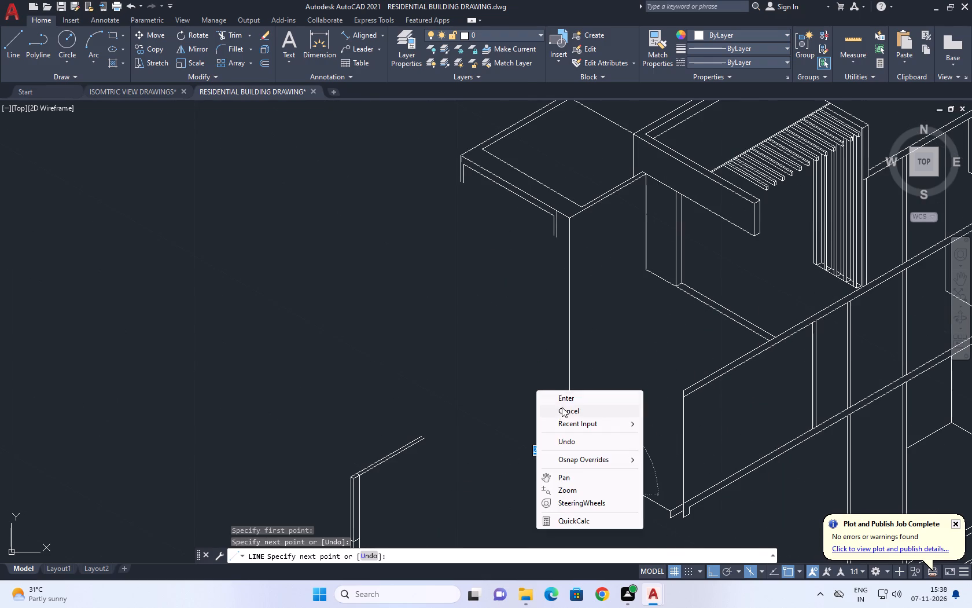
pyautogui.click(562, 407)
# Erase the two short vertical support lines beside the slab's front corner.
pyautogui.moveTo(511, 277); pyautogui.dragTo(539, 384, button='middle')
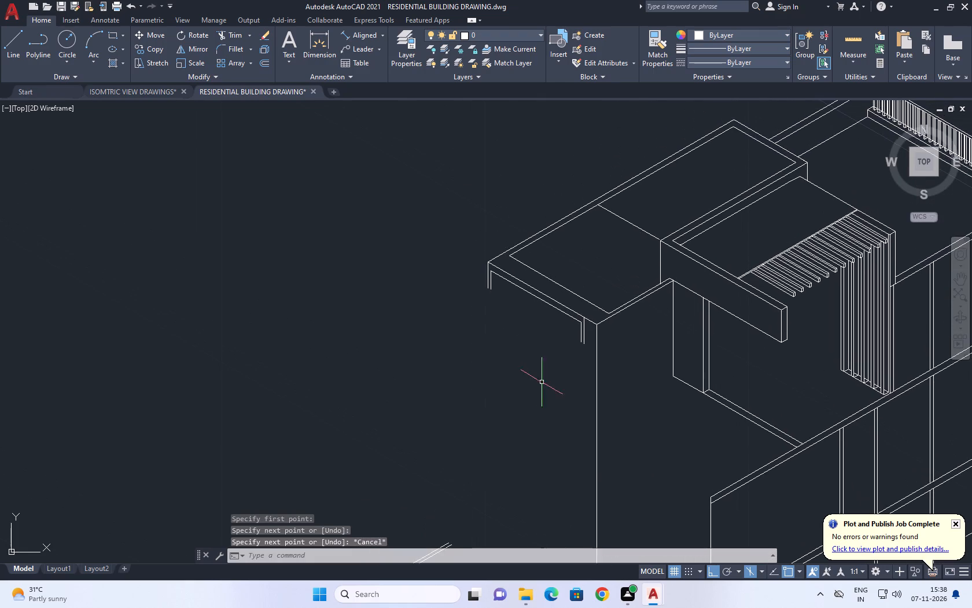
pyautogui.scroll(2, 569, 321)
pyautogui.click(613, 359)
pyautogui.moveTo(591, 367); pyautogui.dragTo(584, 369)
pyautogui.rightClick(539, 360)
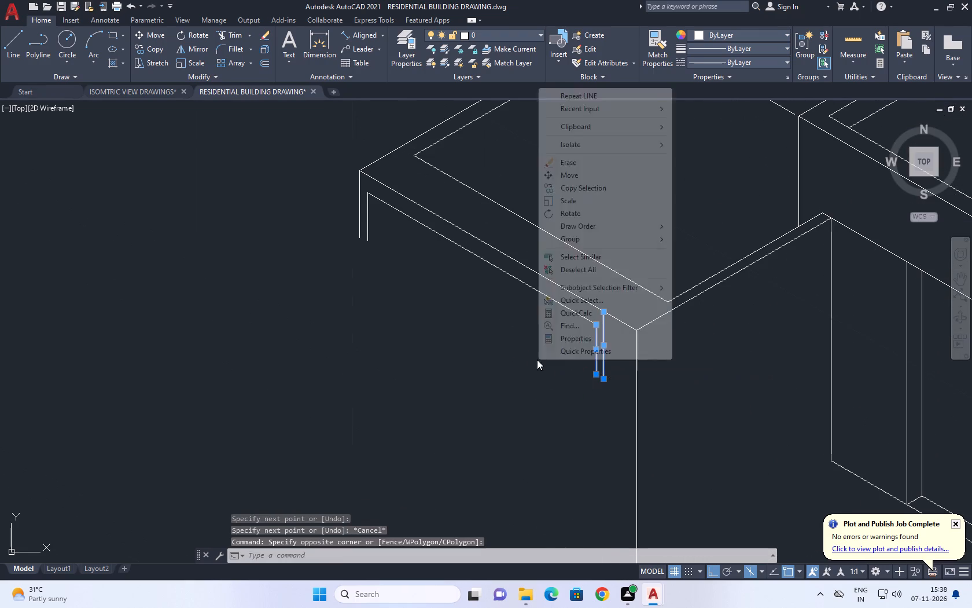
pyautogui.click(605, 164)
pyautogui.moveTo(572, 387); pyautogui.dragTo(489, 334, button='middle')
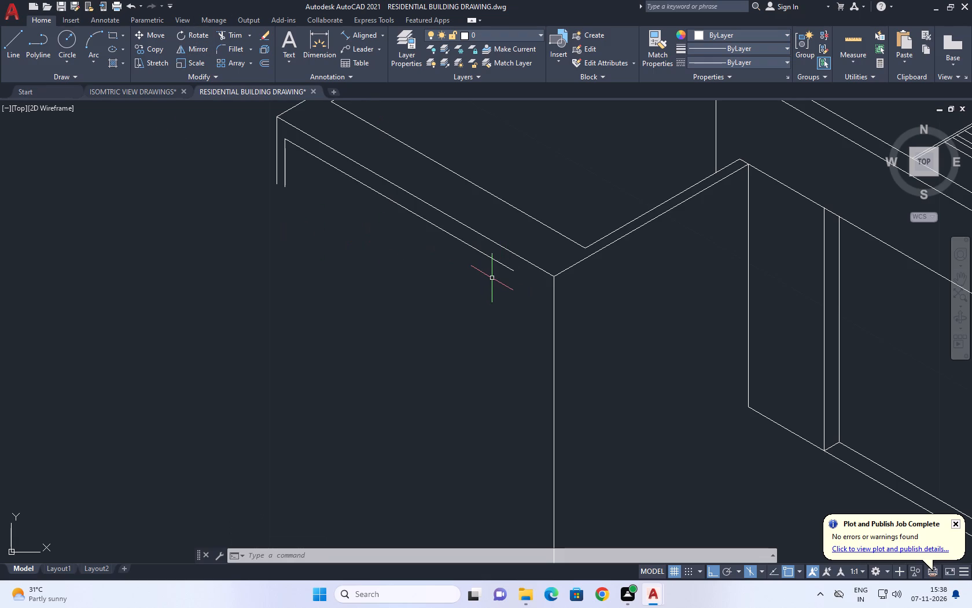
# Extend the slab's lower 30° edge line to meet the long vertical line at the front corner.
pyautogui.press('e')
pyautogui.press('x')
pyautogui.press('space')
pyautogui.click(508, 266)
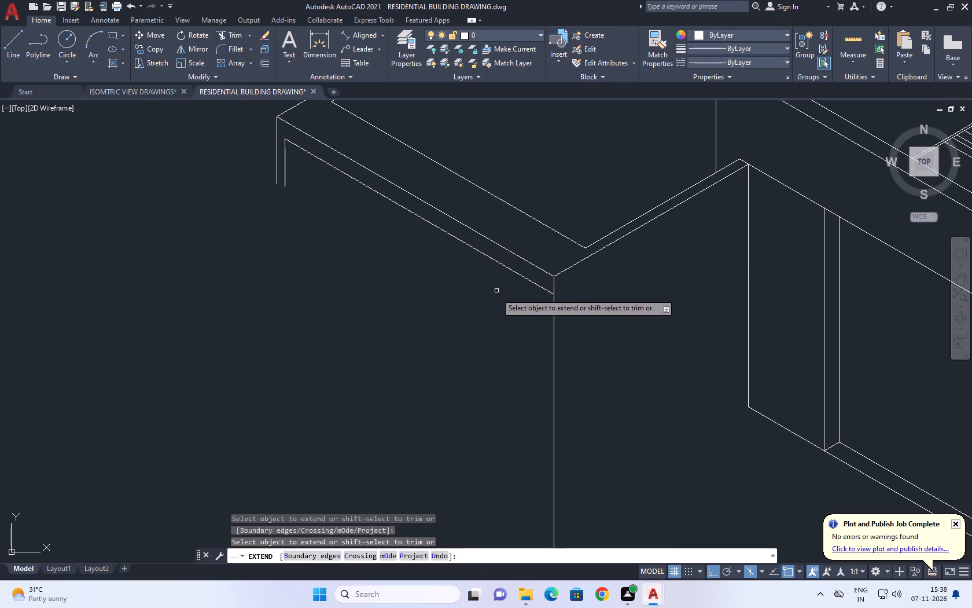
pyautogui.press('Escape')
# Copy the front corner's long vertical line 0.226 along the 150° direction to give the support its thickness.
pyautogui.click(556, 323)
pyautogui.click(531, 324)
pyautogui.press('c')
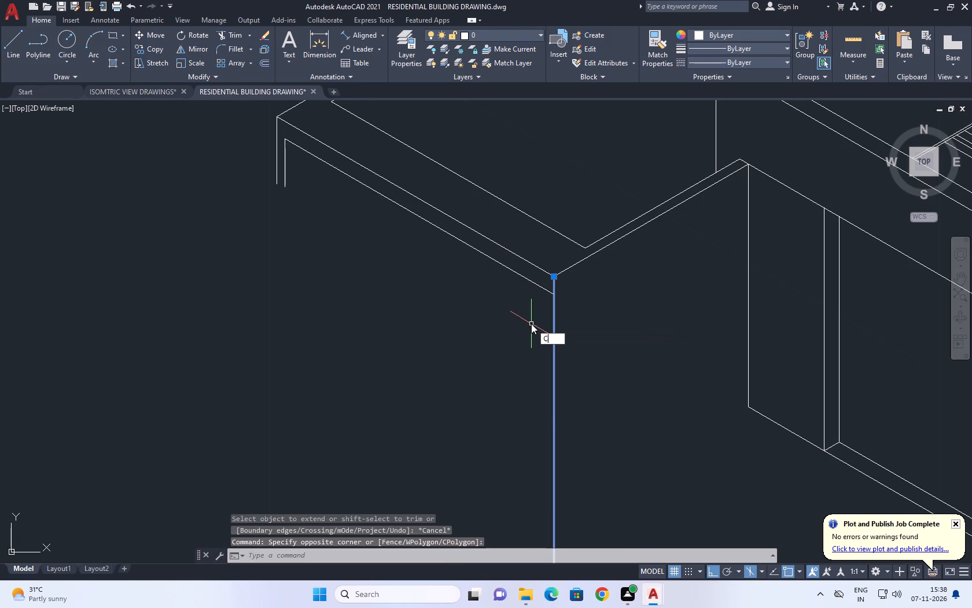
pyautogui.write('O')
pyautogui.press('space')
pyautogui.click(531, 324)
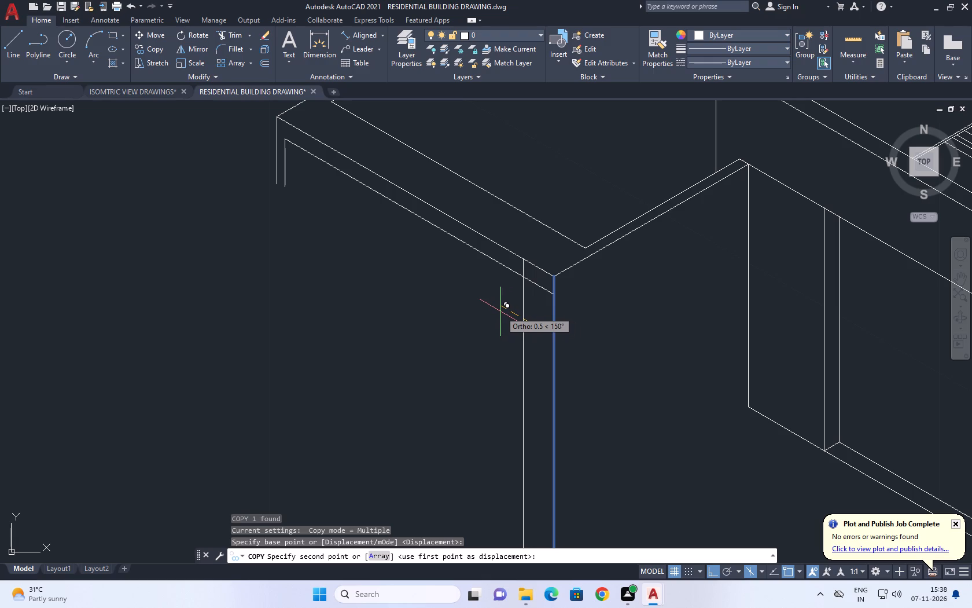
pyautogui.press('0')
pyautogui.write('.226')
pyautogui.press('Return')
pyautogui.press('Escape')
# Erase the short inner vertical line beneath the slab's far left corner.
pyautogui.moveTo(288, 188); pyautogui.dragTo(310, 222, button='middle')
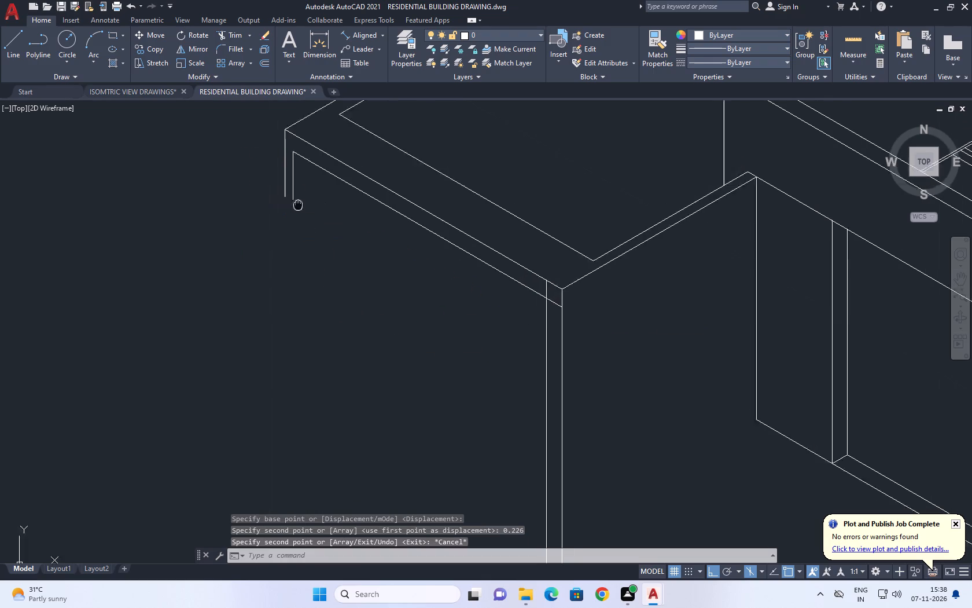
pyautogui.moveTo(310, 222); pyautogui.dragTo(324, 236, button='middle')
pyautogui.scroll(1, 325, 237)
pyautogui.click(322, 209)
pyautogui.click(316, 226)
pyautogui.scroll(1, 432, 276)
pyautogui.moveTo(432, 276); pyautogui.dragTo(398, 265, button='middle')
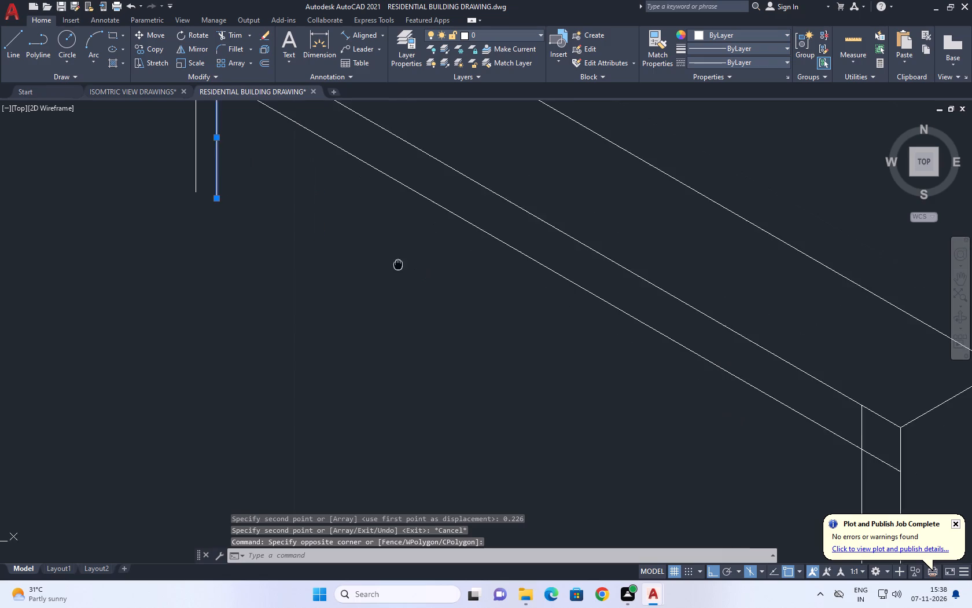
pyautogui.moveTo(398, 265); pyautogui.dragTo(380, 257, button='middle')
pyautogui.press('Delete')
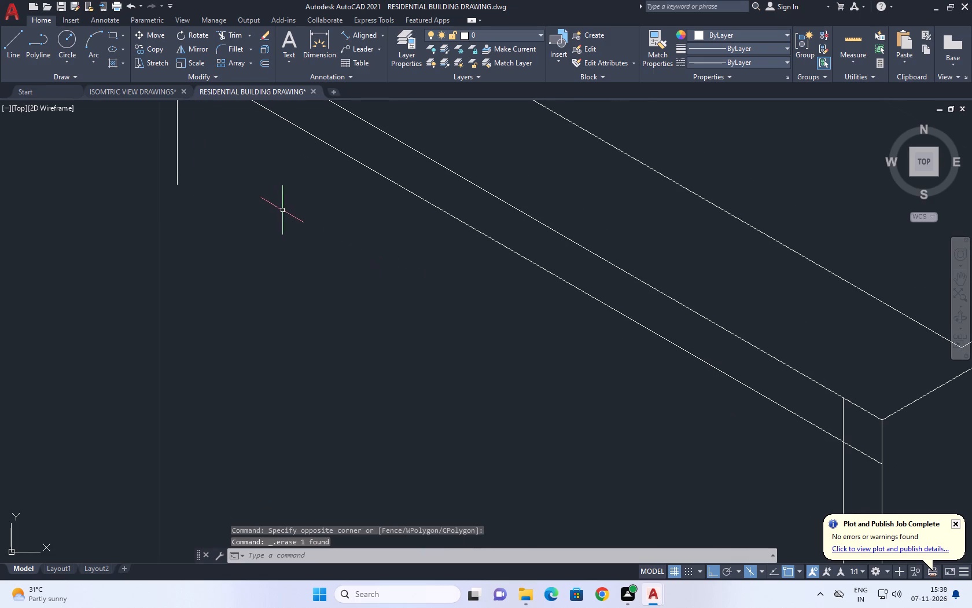
# Stretch the short outer vertical line at the slab's far left corner straight down to just above the terrace wall's level.
pyautogui.scroll(-3, 296, 218)
pyautogui.moveTo(283, 241); pyautogui.dragTo(371, 197, button='middle')
pyautogui.click(367, 171)
pyautogui.moveTo(338, 164); pyautogui.dragTo(326, 163)
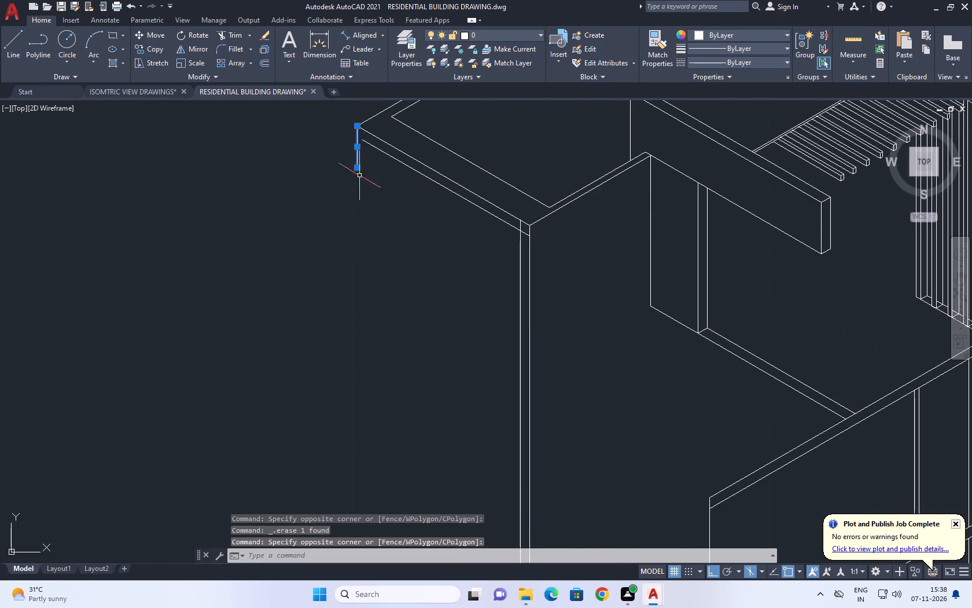
pyautogui.click(358, 166)
pyautogui.scroll(-2, 367, 335)
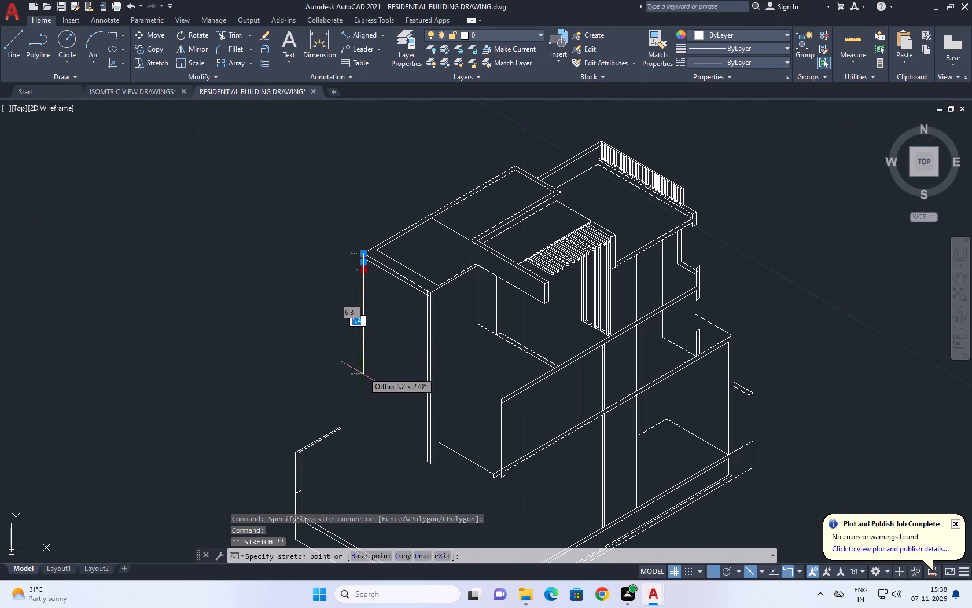
pyautogui.moveTo(360, 406); pyautogui.dragTo(360, 412)
pyautogui.press('Escape')
# Copy the stretched vertical line 0.226 inward along the 330° direction to form the second support's inner edge.
pyautogui.click(378, 305)
pyautogui.click(331, 303)
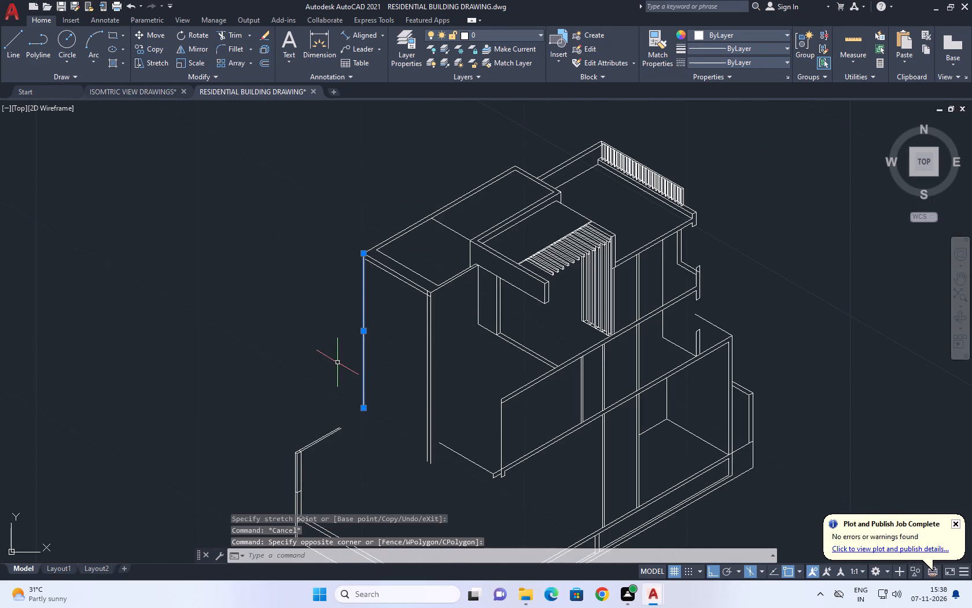
pyautogui.press('c')
pyautogui.press('o')
pyautogui.press('space')
pyautogui.scroll(3, 375, 230)
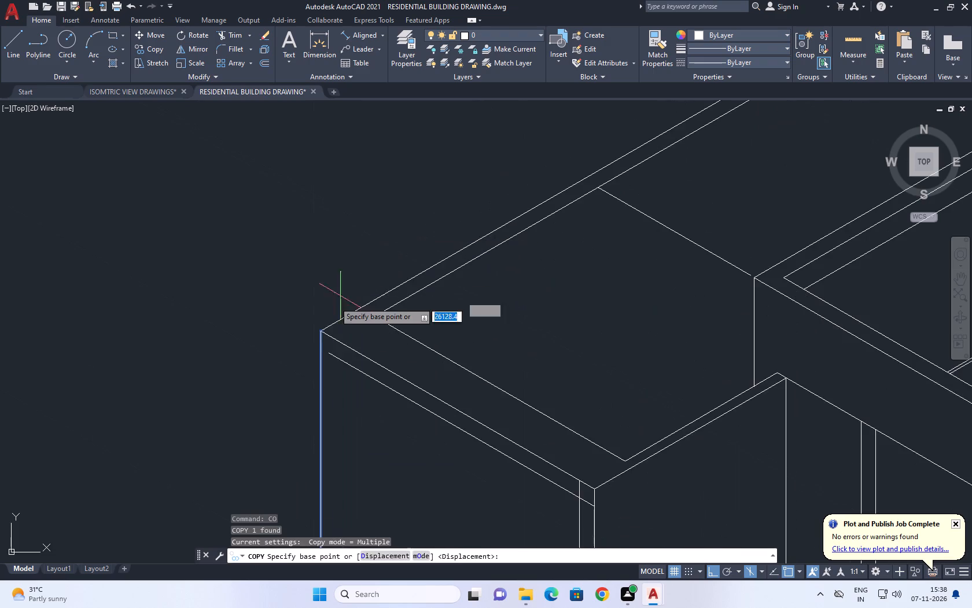
pyautogui.scroll(2, 316, 324)
pyautogui.click(326, 343)
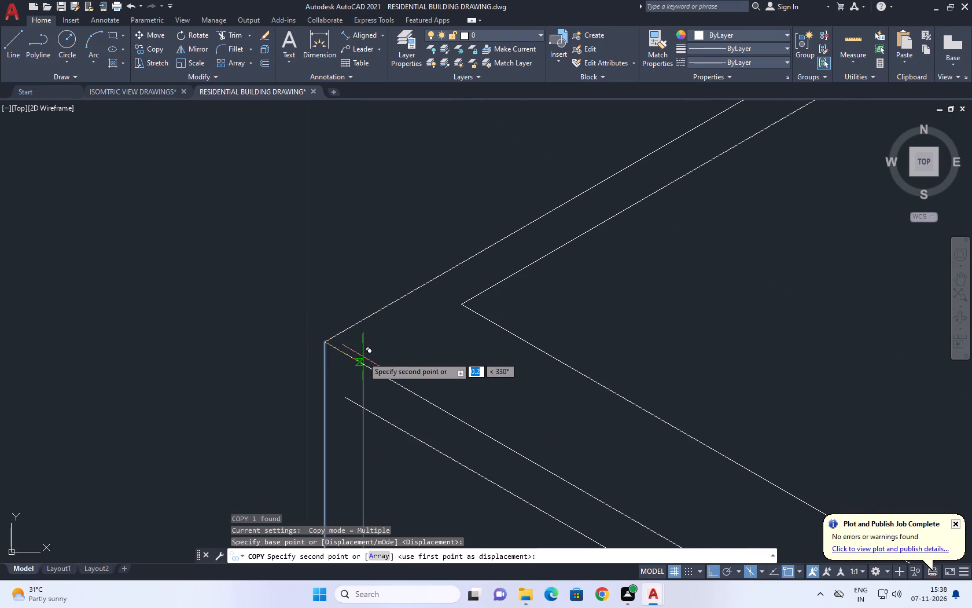
pyautogui.press('0')
pyautogui.press('.')
pyautogui.press('2')
pyautogui.press('2')
pyautogui.press('6')
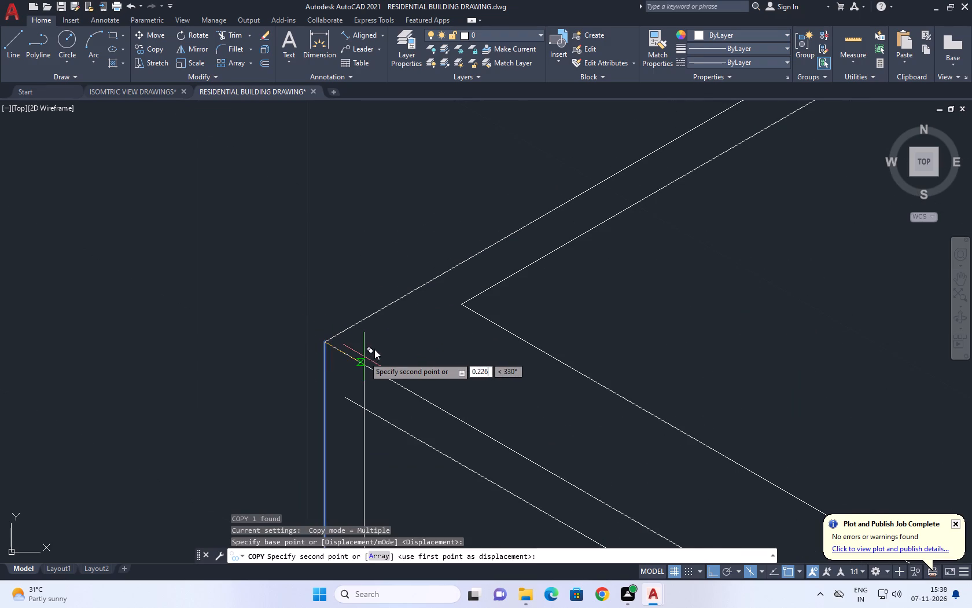
pyautogui.press('Return')
pyautogui.scroll(-2, 414, 276)
pyautogui.press('Escape')
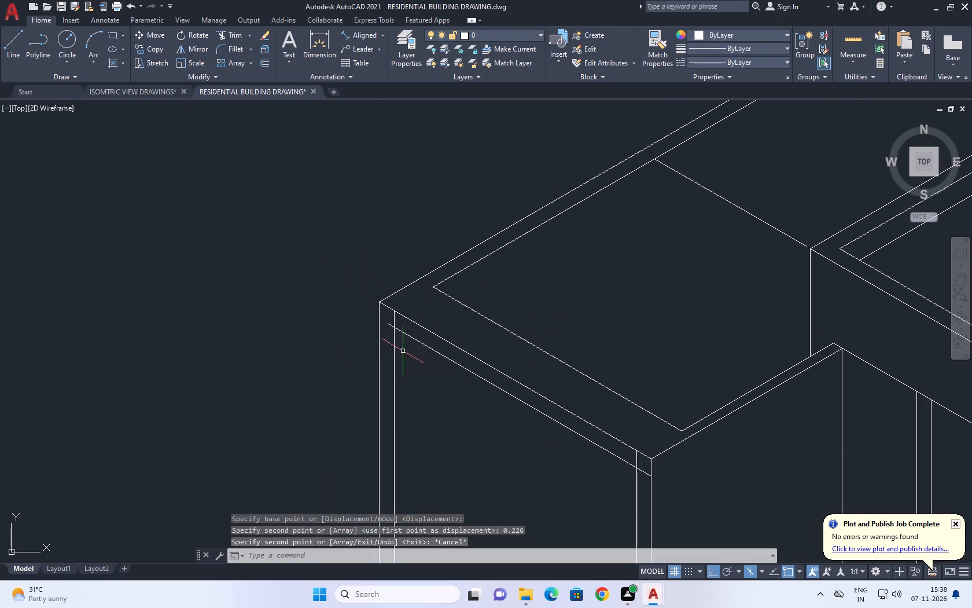
# Trim the overlapping stubs where both supports' inner lines cross the slab's lower edge, leaving a clean inner frame outline.
pyautogui.press('t')
pyautogui.press('r')
pyautogui.press('space')
pyautogui.scroll(3, 390, 342)
pyautogui.click(384, 280)
pyautogui.click(408, 268)
pyautogui.click(381, 258)
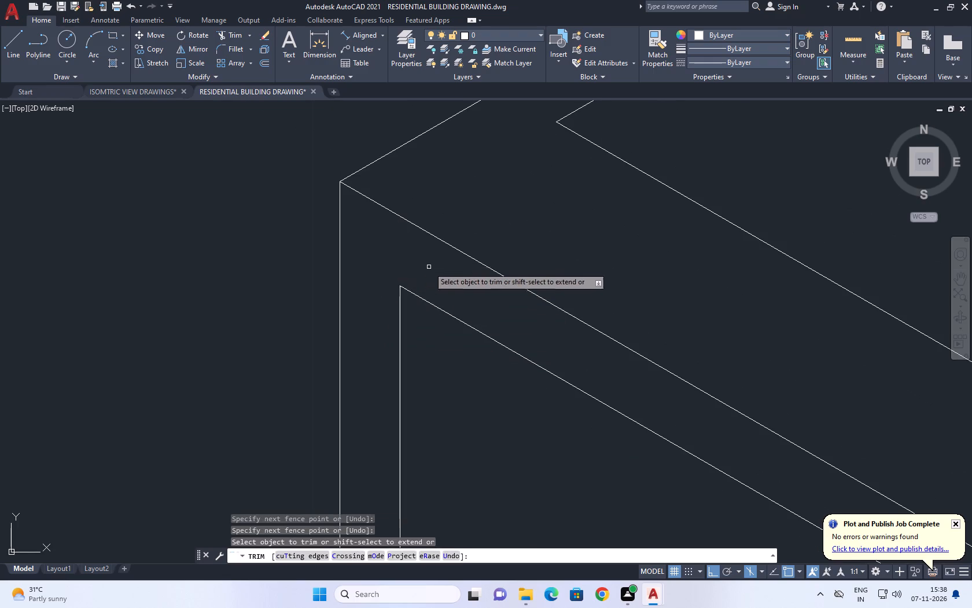
pyautogui.scroll(-6, 431, 268)
pyautogui.scroll(7, 492, 314)
pyautogui.click(570, 310)
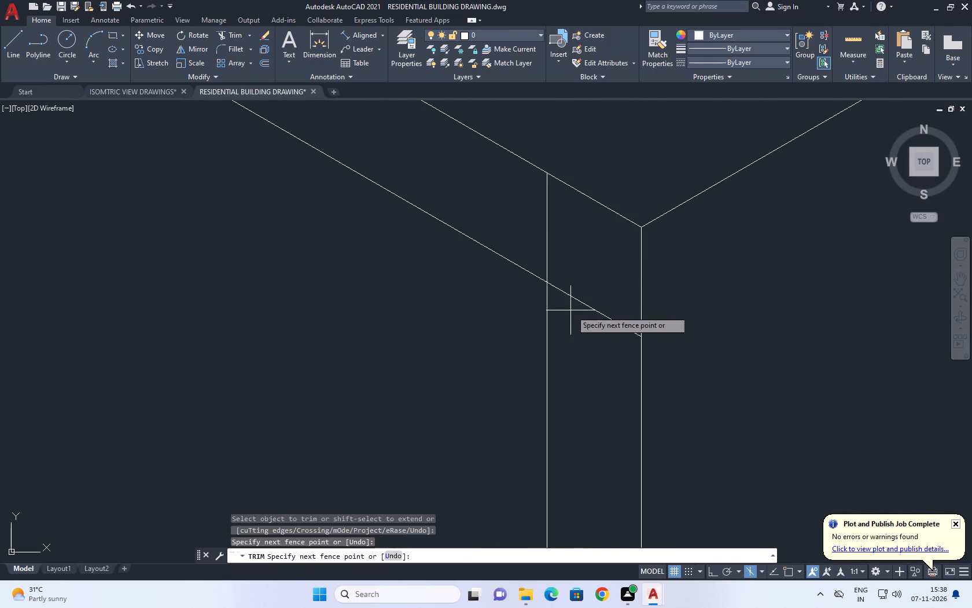
pyautogui.click(540, 228)
pyautogui.scroll(-8, 531, 236)
pyautogui.press('Escape')
# Copy the frame's inner top line a short distance straight down between the two supports.
pyautogui.moveTo(503, 252); pyautogui.dragTo(506, 265, button='middle')
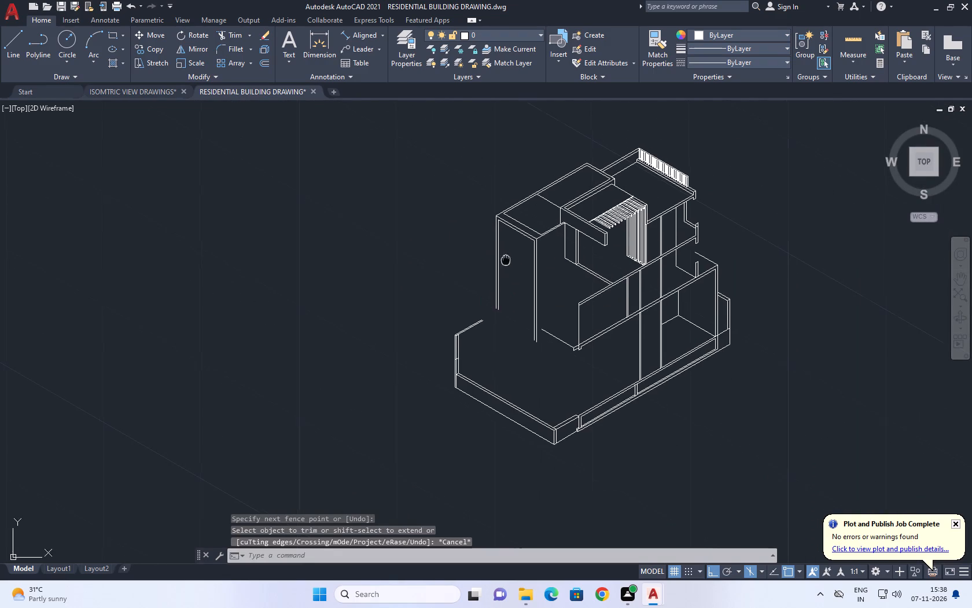
pyautogui.moveTo(506, 265); pyautogui.dragTo(496, 310, button='middle')
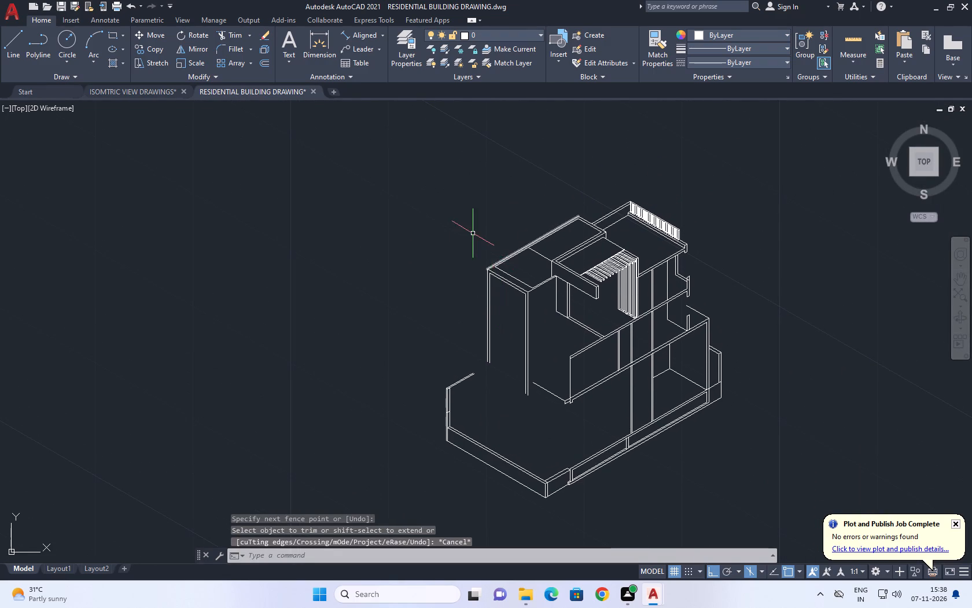
pyautogui.scroll(3, 493, 300)
pyautogui.click(522, 267)
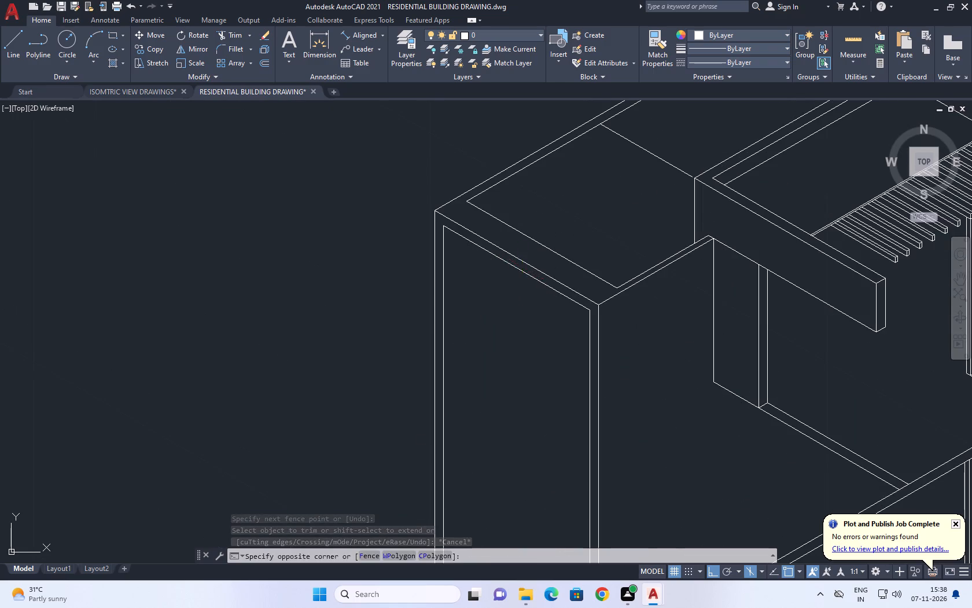
pyautogui.click(520, 280)
pyautogui.moveTo(520, 272); pyautogui.dragTo(600, 349, button='middle')
pyautogui.press('c')
pyautogui.press('o')
pyautogui.press('space')
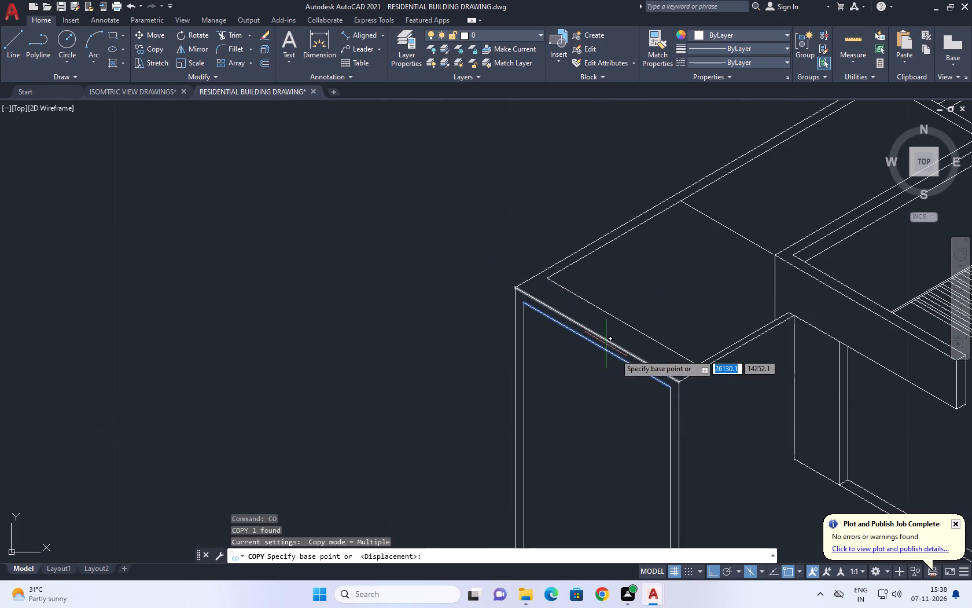
pyautogui.scroll(2, 658, 402)
pyautogui.click(686, 365)
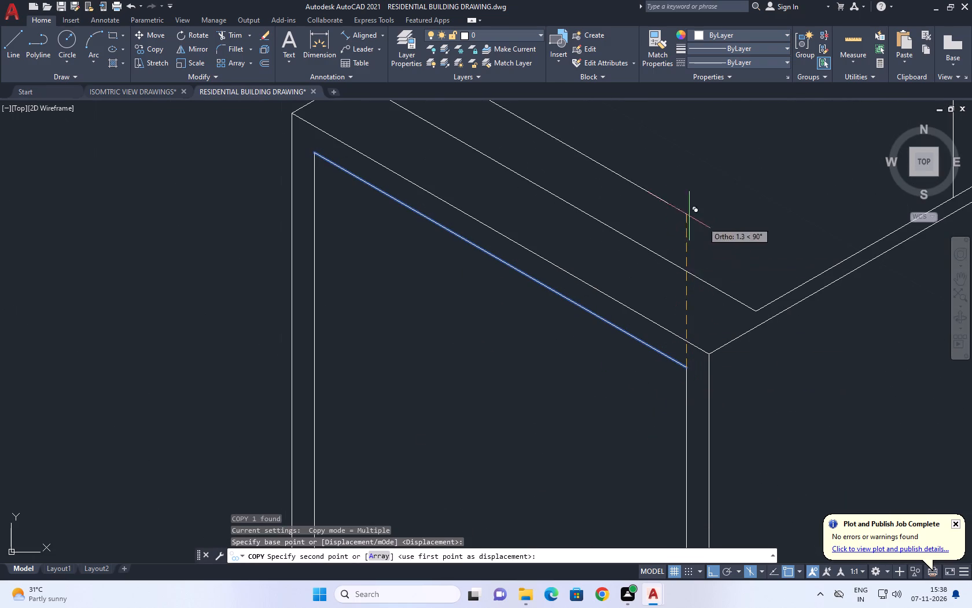
pyautogui.moveTo(673, 420); pyautogui.dragTo(686, 342, button='middle')
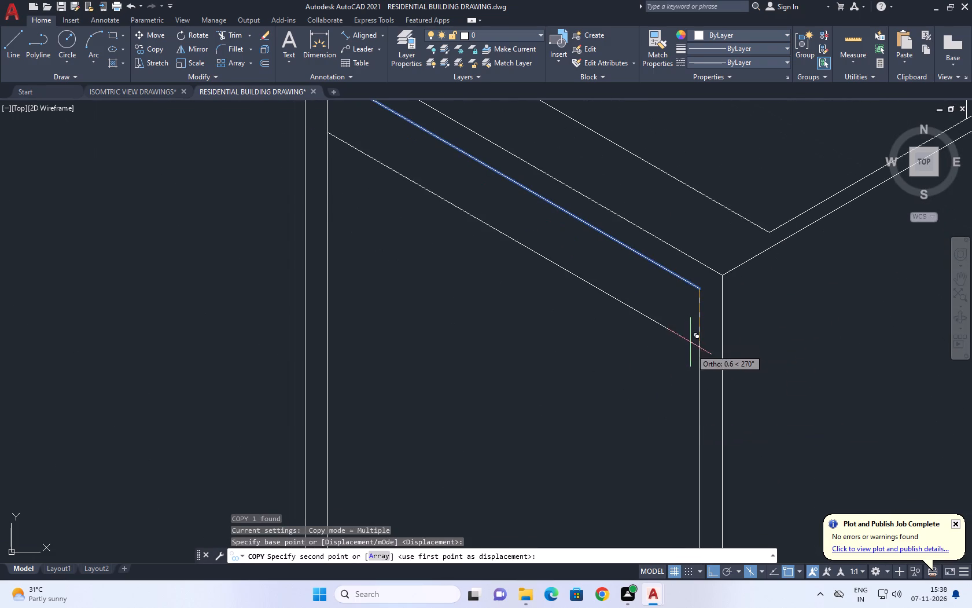
pyautogui.moveTo(699, 335); pyautogui.dragTo(698, 345)
pyautogui.press('Escape')
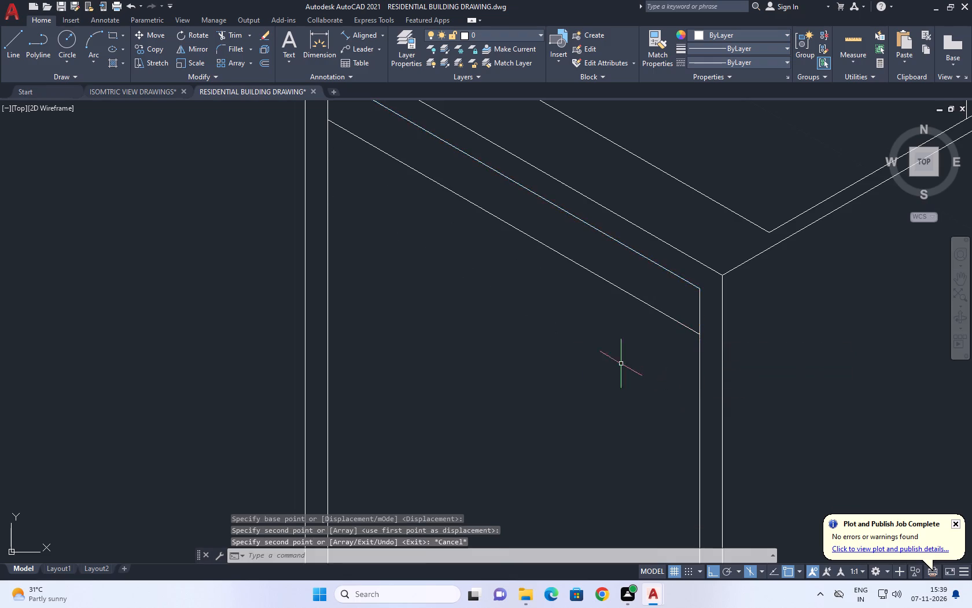
# Draw a short vertical line near the left support from the frame's inner top line down past the copied line.
pyautogui.moveTo(586, 351); pyautogui.dragTo(670, 415, button='middle')
pyautogui.scroll(-1, 586, 351)
pyautogui.write('L')
pyautogui.press('space')
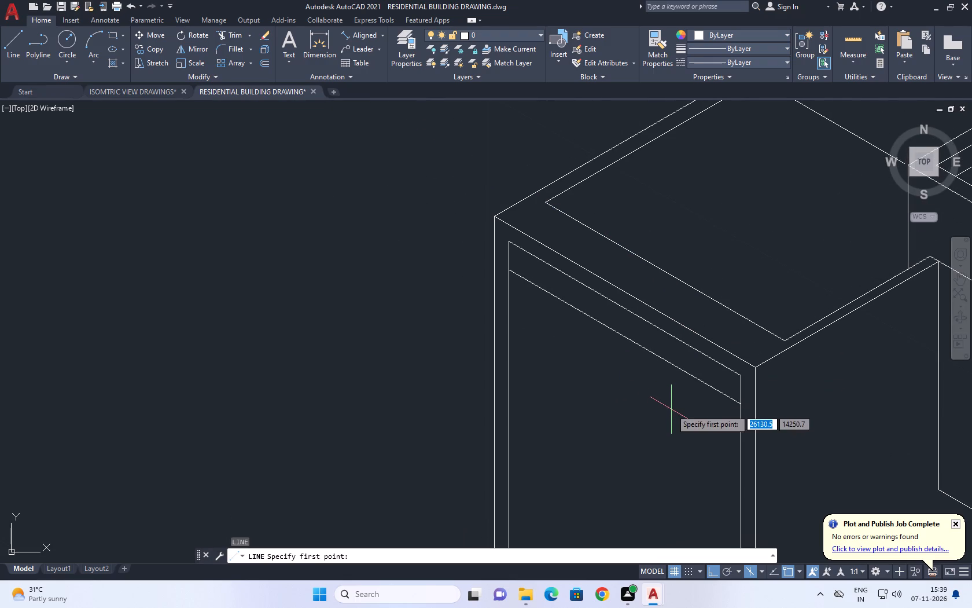
pyautogui.scroll(2, 546, 264)
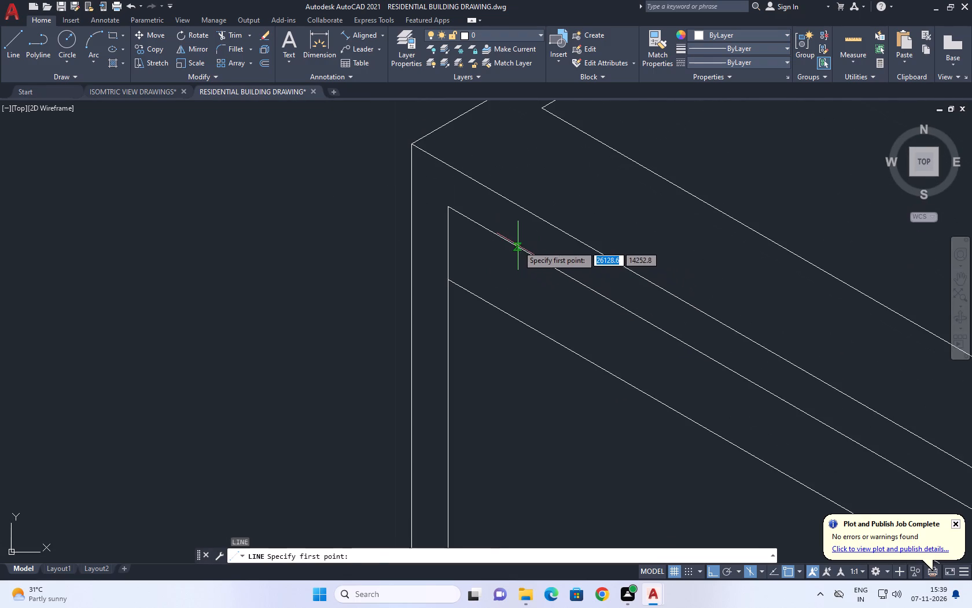
pyautogui.click(518, 246)
pyautogui.moveTo(511, 344); pyautogui.dragTo(514, 350)
pyautogui.press('Escape')
# Trim the short vertical line below the copied line, and the copied line between it and the left support.
pyautogui.write('TR')
pyautogui.press('space')
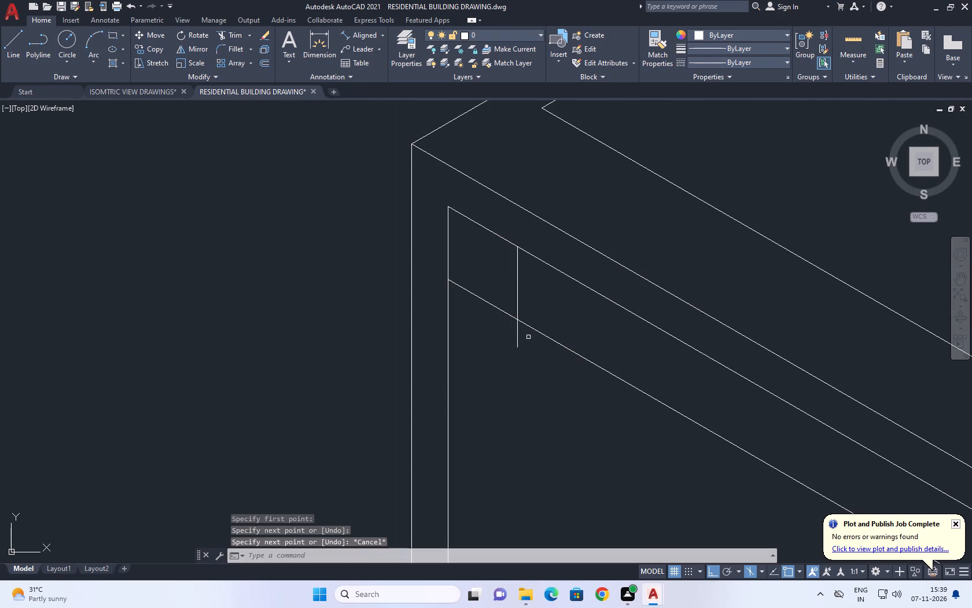
pyautogui.click(528, 349)
pyautogui.click(510, 332)
pyautogui.click(501, 310)
pyautogui.scroll(-2, 499, 318)
pyautogui.moveTo(566, 372); pyautogui.dragTo(560, 257, button='middle')
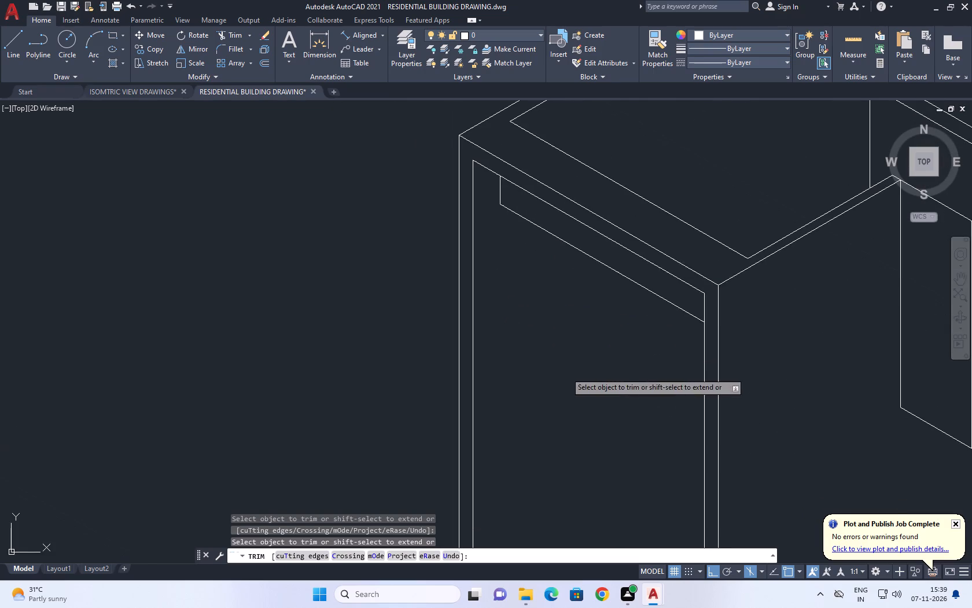
pyautogui.press('Escape')
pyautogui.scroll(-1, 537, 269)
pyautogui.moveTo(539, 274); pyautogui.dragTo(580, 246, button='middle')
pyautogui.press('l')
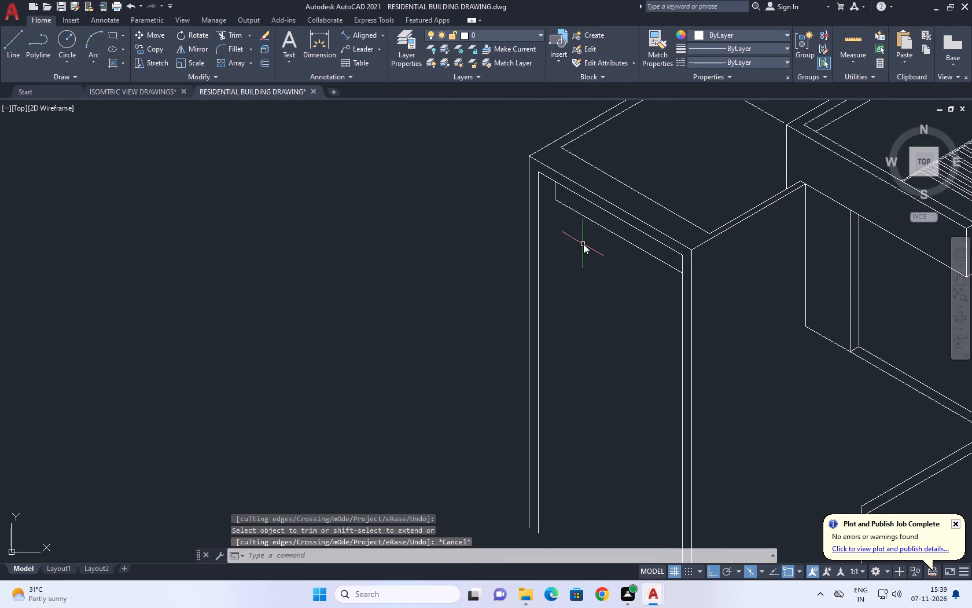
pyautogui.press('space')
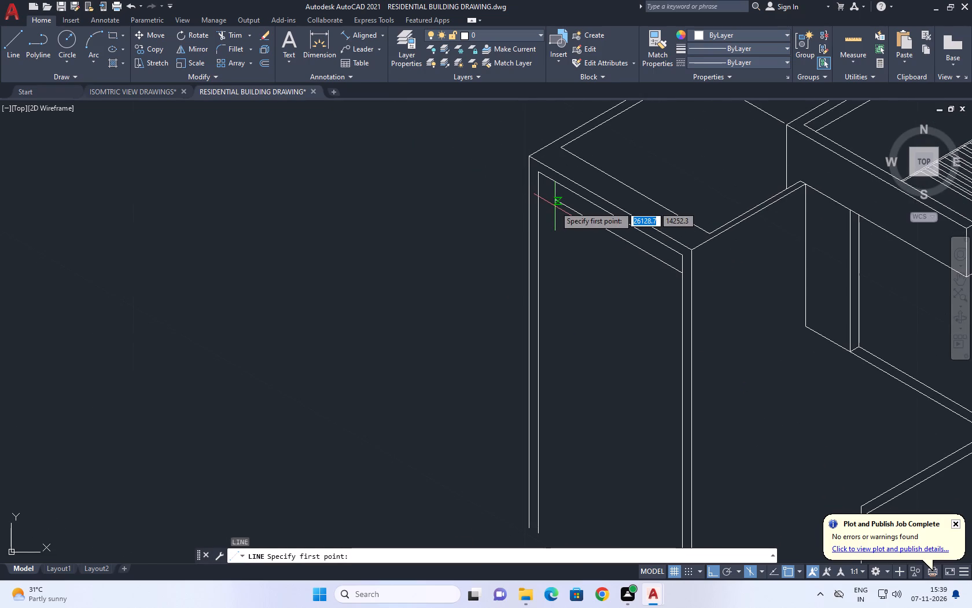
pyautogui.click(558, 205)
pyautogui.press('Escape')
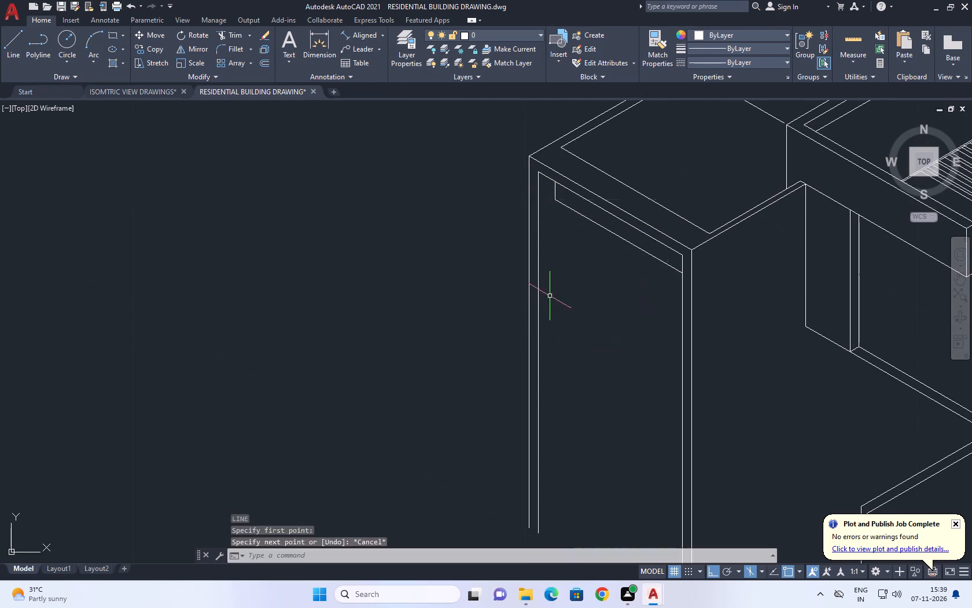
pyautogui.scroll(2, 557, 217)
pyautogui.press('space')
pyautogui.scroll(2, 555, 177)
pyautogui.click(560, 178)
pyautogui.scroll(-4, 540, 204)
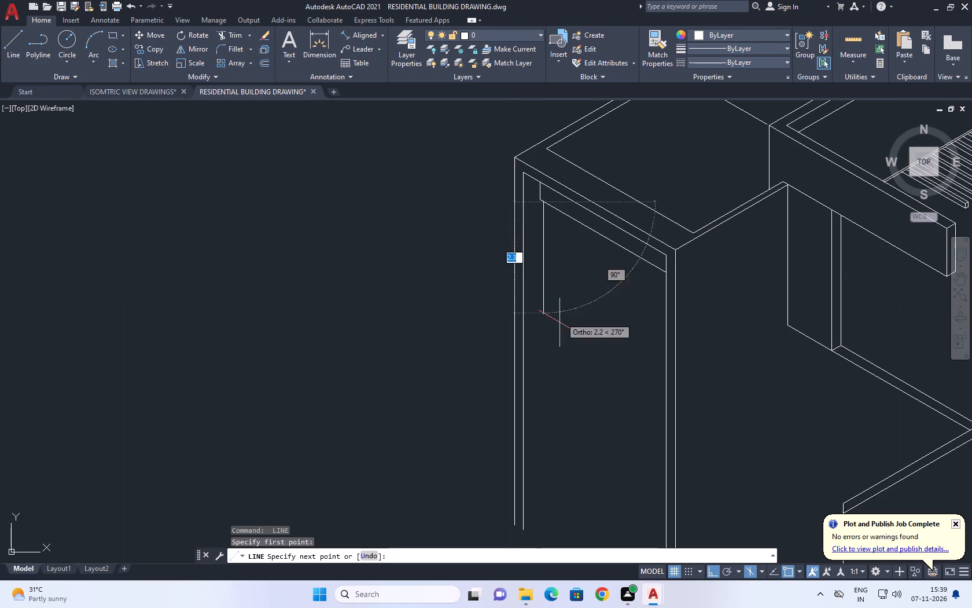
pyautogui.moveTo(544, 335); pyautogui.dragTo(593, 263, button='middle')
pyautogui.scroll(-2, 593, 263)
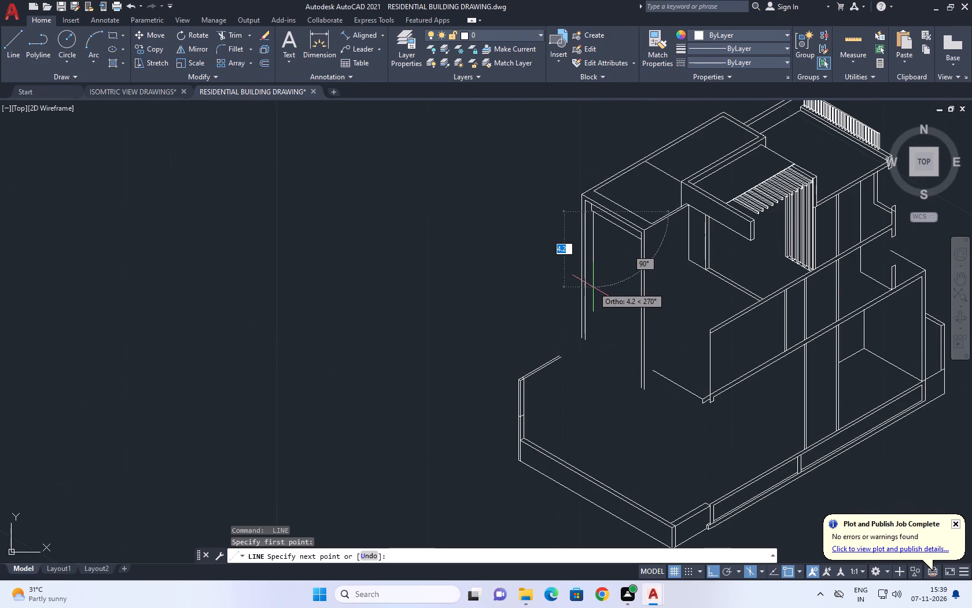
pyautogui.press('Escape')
# Draw the floor slab's lower edge from its front corner, about 3.3 long at 150°, parallel to the upper edge line.
pyautogui.scroll(-3, 593, 292)
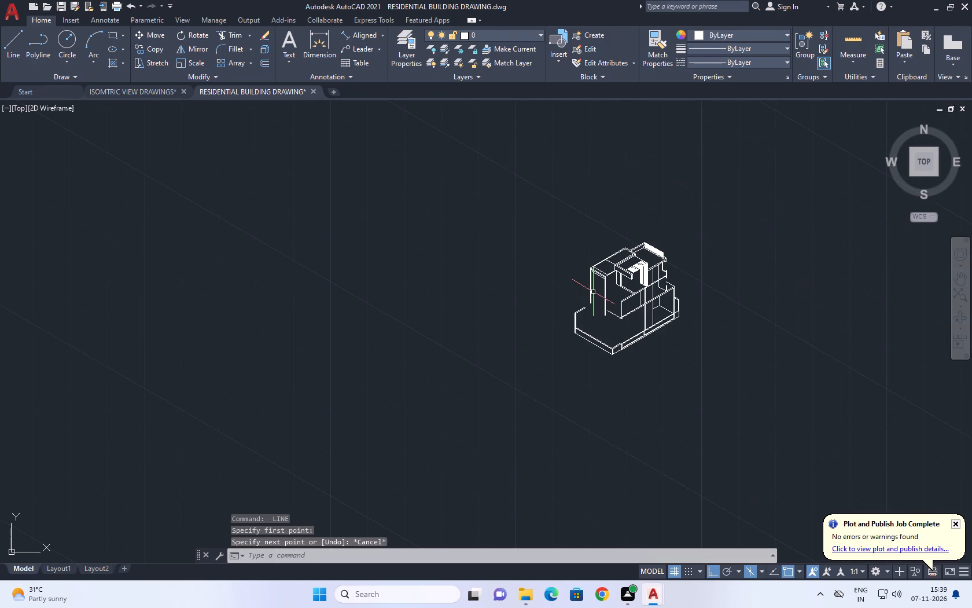
pyautogui.middleClick(675, 362)
pyautogui.scroll(5, 626, 312)
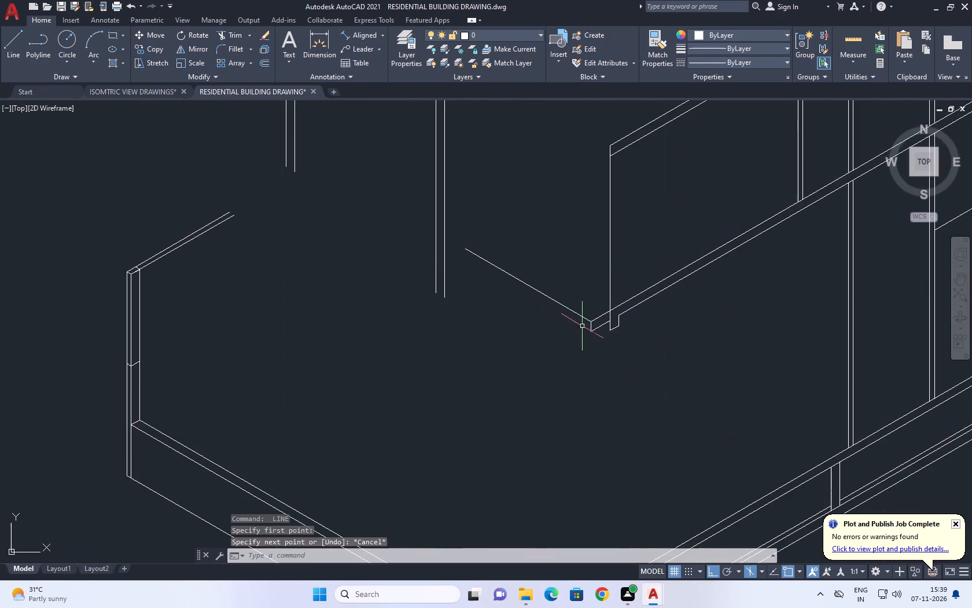
pyautogui.moveTo(558, 324); pyautogui.dragTo(617, 334, button='middle')
pyautogui.scroll(1, 607, 334)
pyautogui.press('l')
pyautogui.press('space')
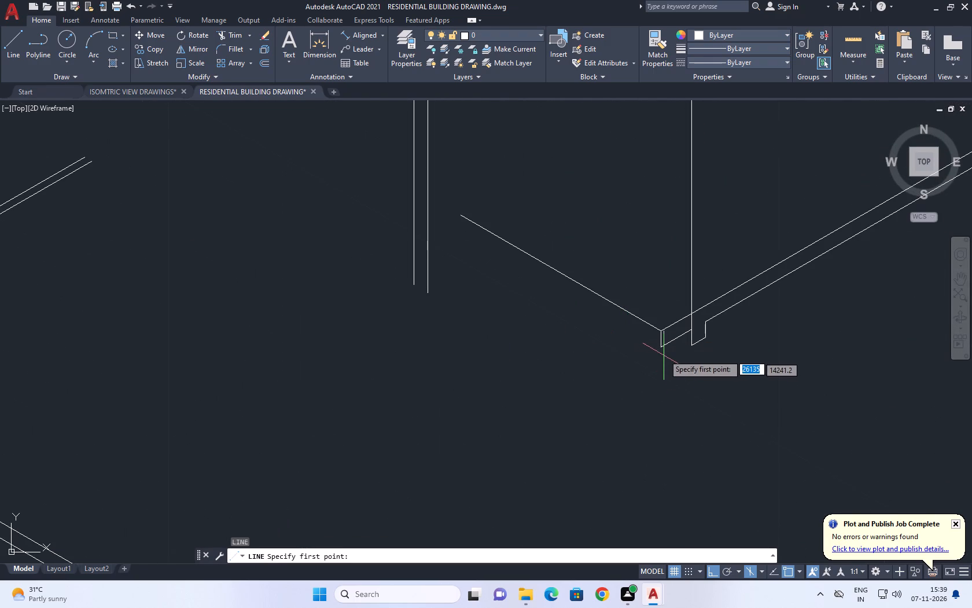
pyautogui.click(665, 346)
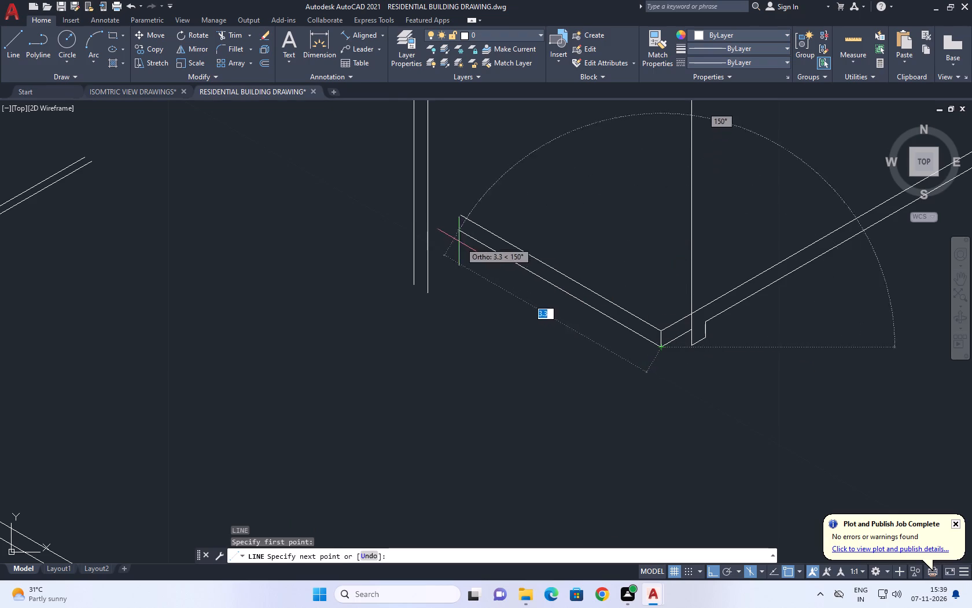
pyautogui.scroll(2, 454, 237)
pyautogui.click(457, 220)
pyautogui.scroll(-5, 476, 225)
pyautogui.press('Escape')
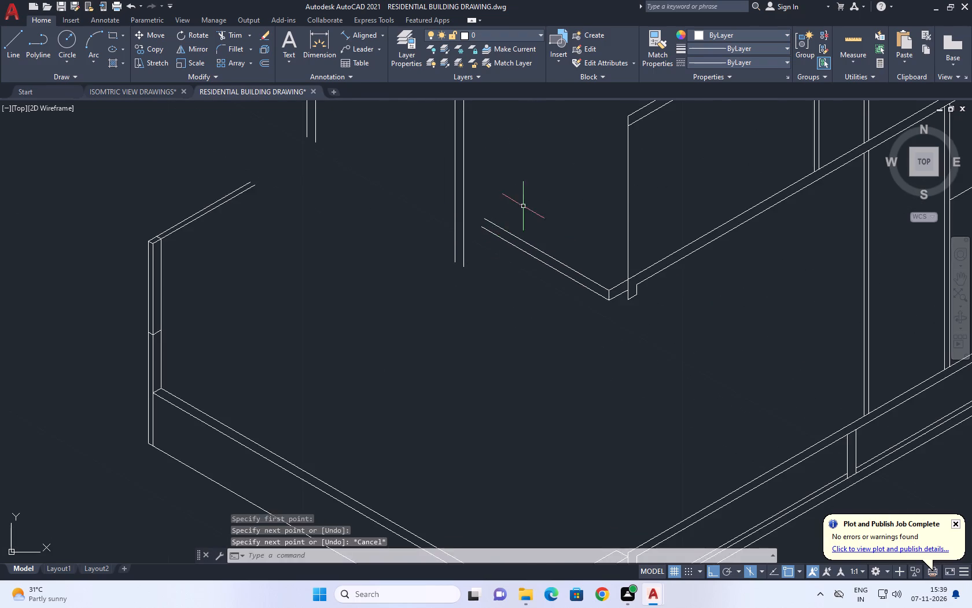
# Examine the area between the roof slab's side frame, the upper-floor walls and the floor slab edge.
pyautogui.scroll(-1, 522, 204)
pyautogui.moveTo(523, 205); pyautogui.dragTo(659, 384, button='middle')
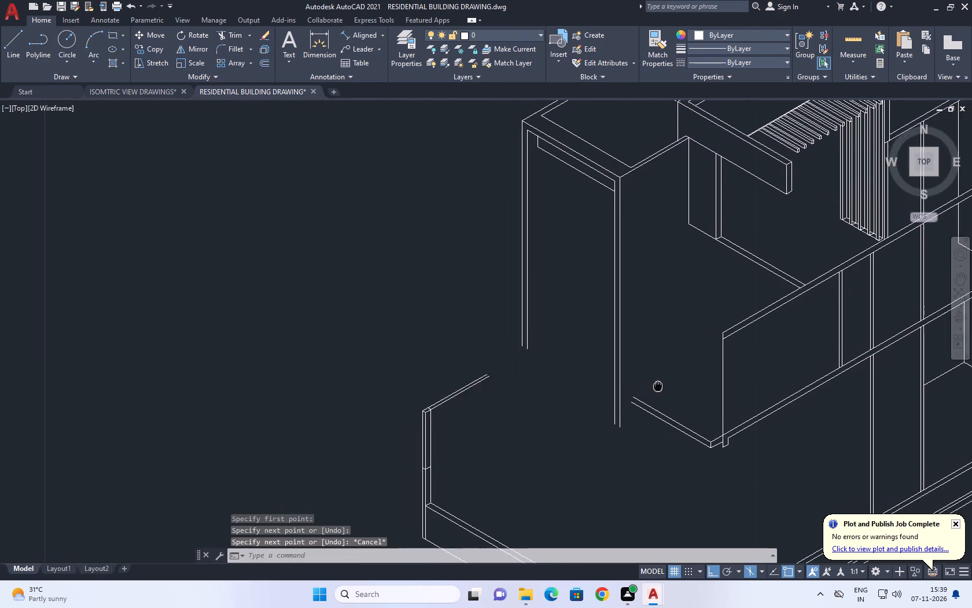
pyautogui.moveTo(659, 384); pyautogui.dragTo(590, 394, button='middle')
pyautogui.moveTo(666, 261); pyautogui.dragTo(657, 296, button='middle')
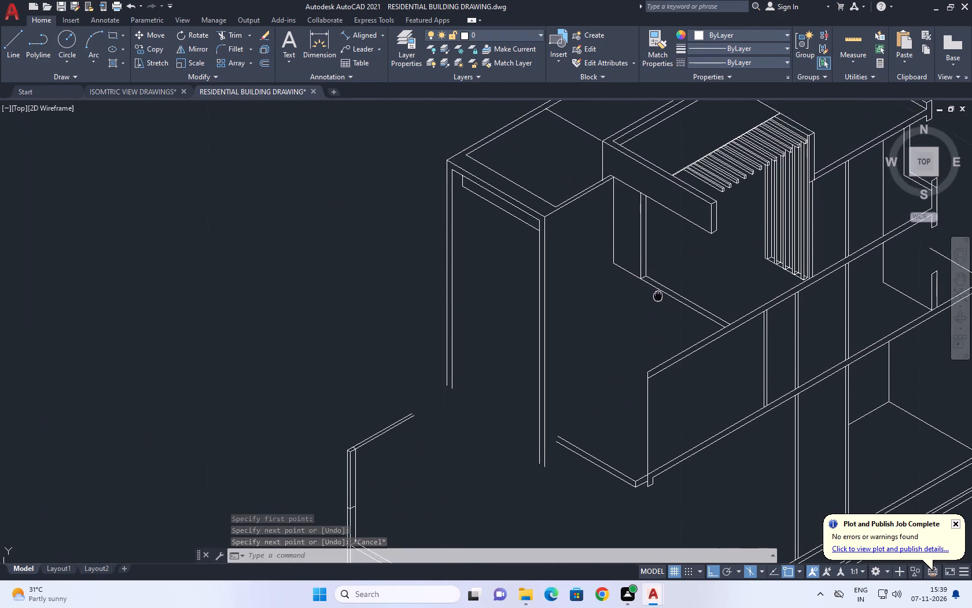
pyautogui.moveTo(657, 296); pyautogui.dragTo(625, 308, button='middle')
pyautogui.moveTo(654, 286); pyautogui.dragTo(651, 321, button='middle')
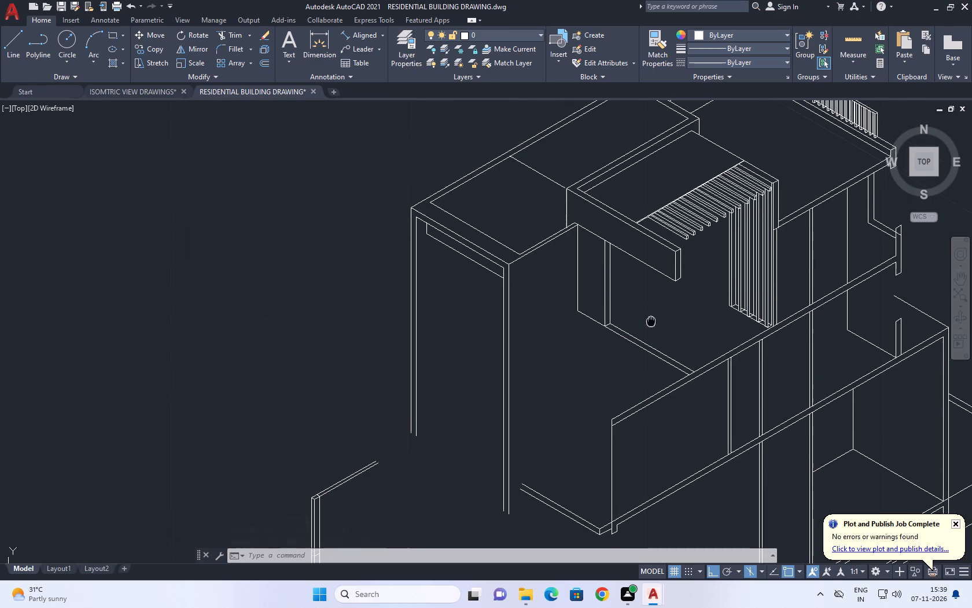
pyautogui.moveTo(651, 321); pyautogui.dragTo(653, 322, button='middle')
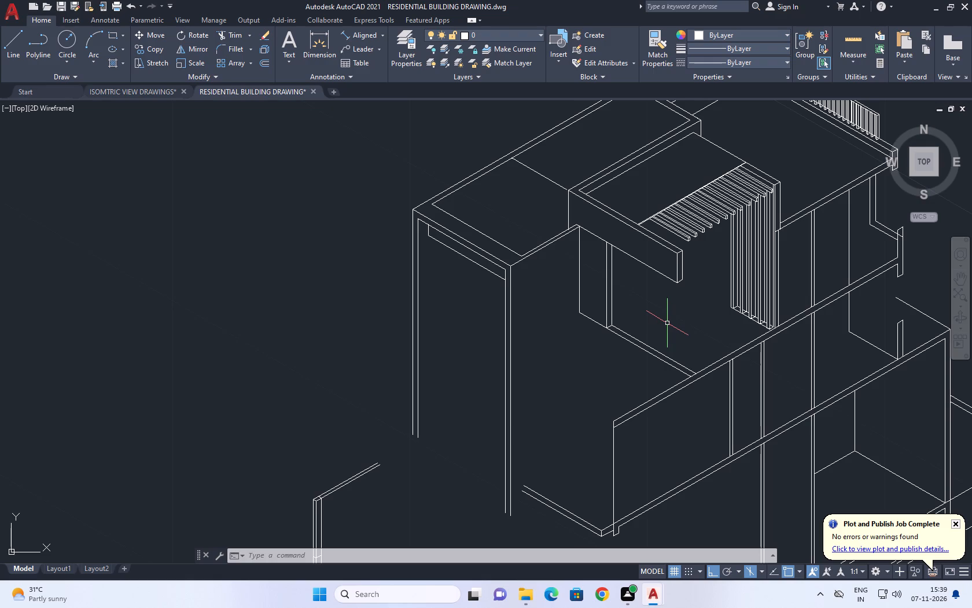
pyautogui.scroll(1, 669, 320)
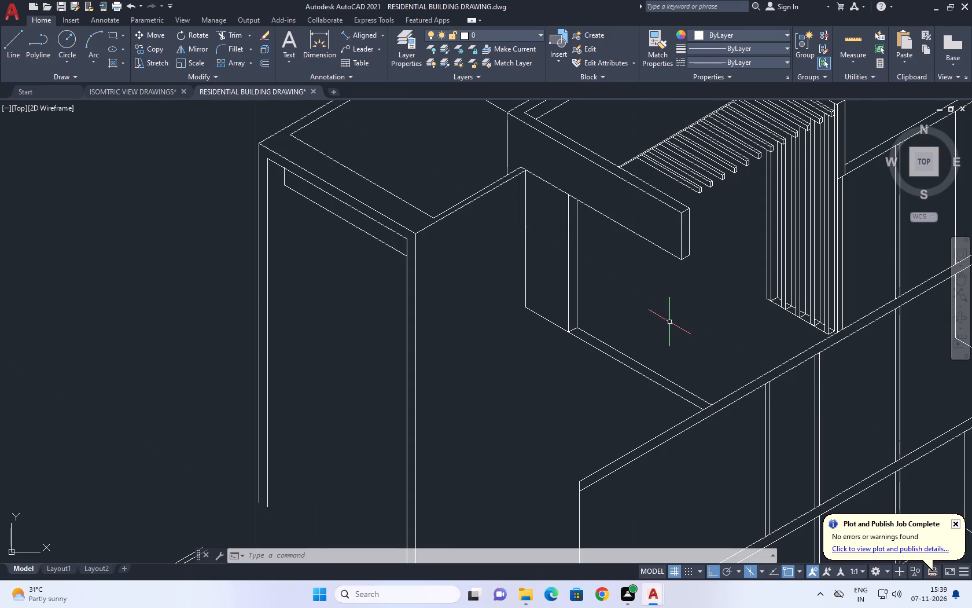
pyautogui.moveTo(676, 377); pyautogui.dragTo(678, 312, button='middle')
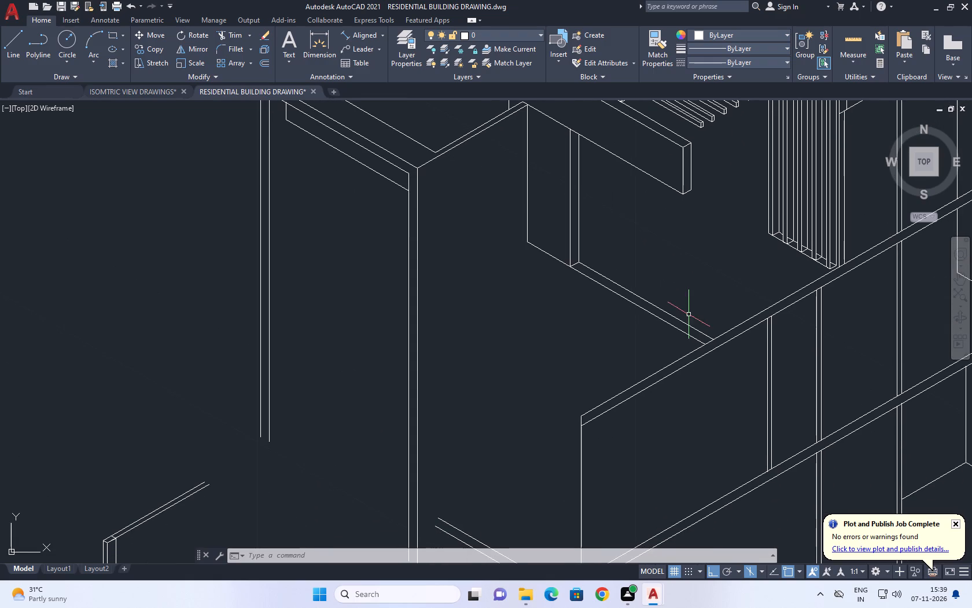
pyautogui.scroll(-2, 685, 398)
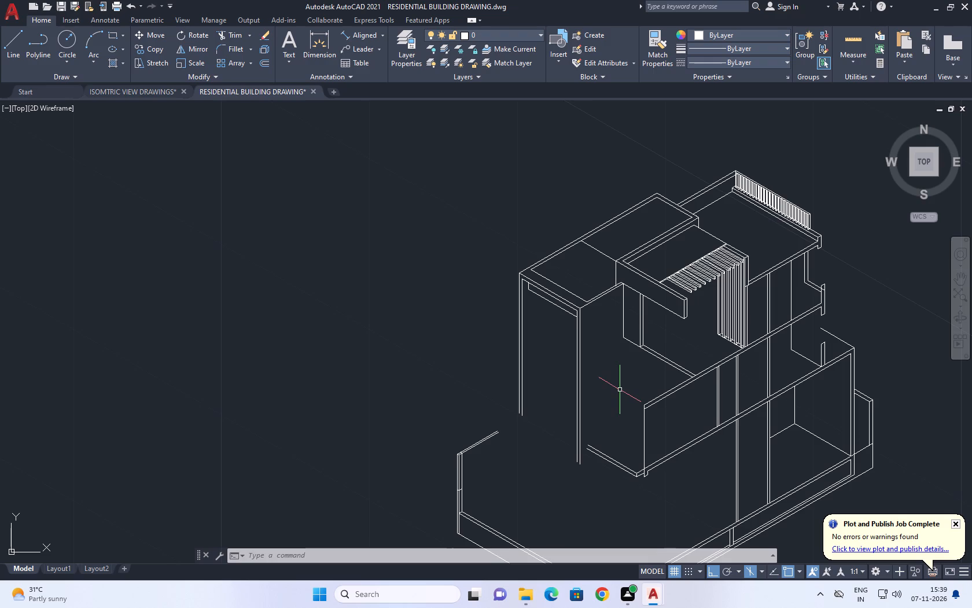
pyautogui.scroll(1, 674, 427)
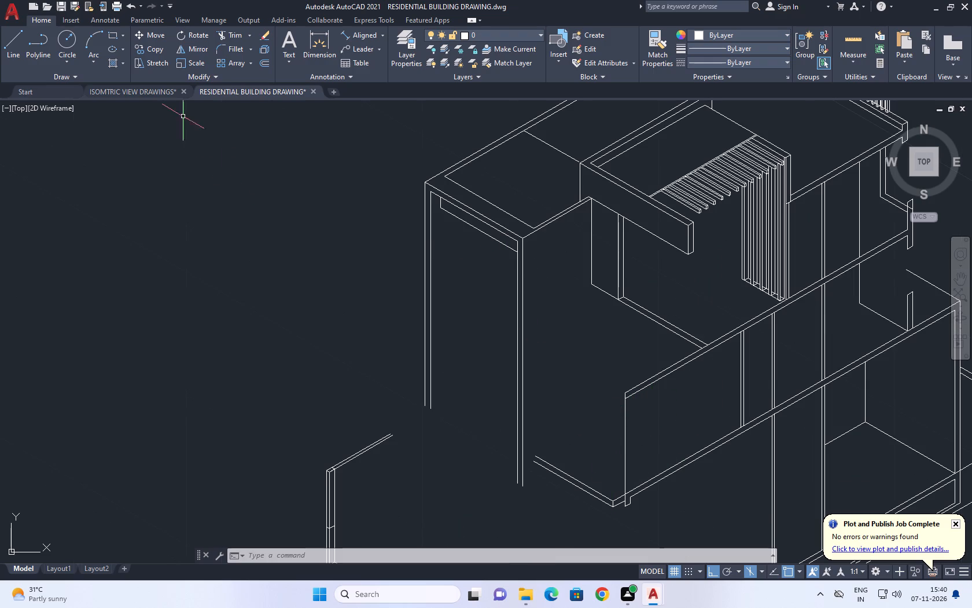
# Draw a vertical line up from the front wall's top outer corner, continuing at 150° until it passes both lines of the frame's right support.
pyautogui.click(4, 52)
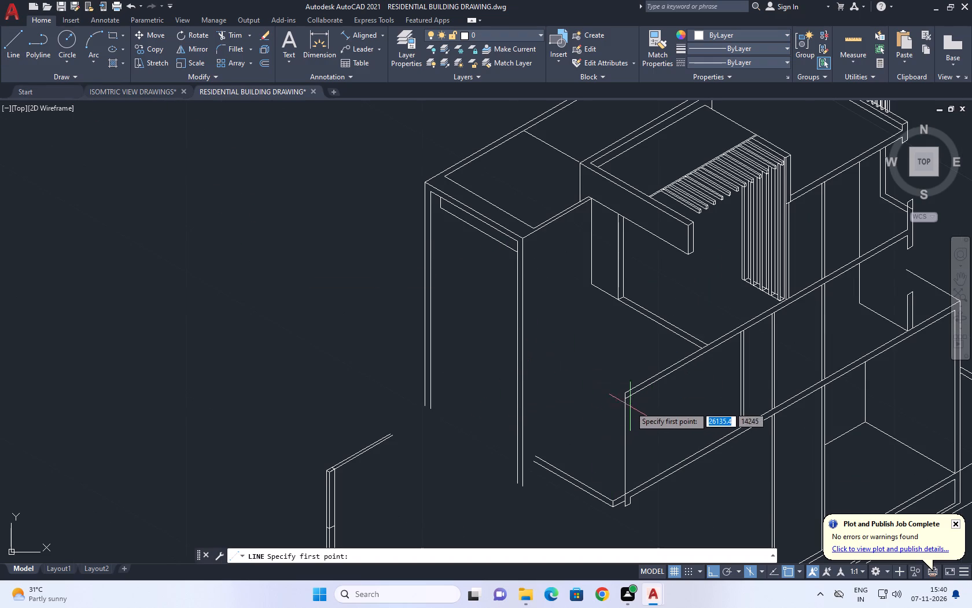
pyautogui.moveTo(627, 400); pyautogui.dragTo(634, 420, button='middle')
pyautogui.scroll(2, 632, 423)
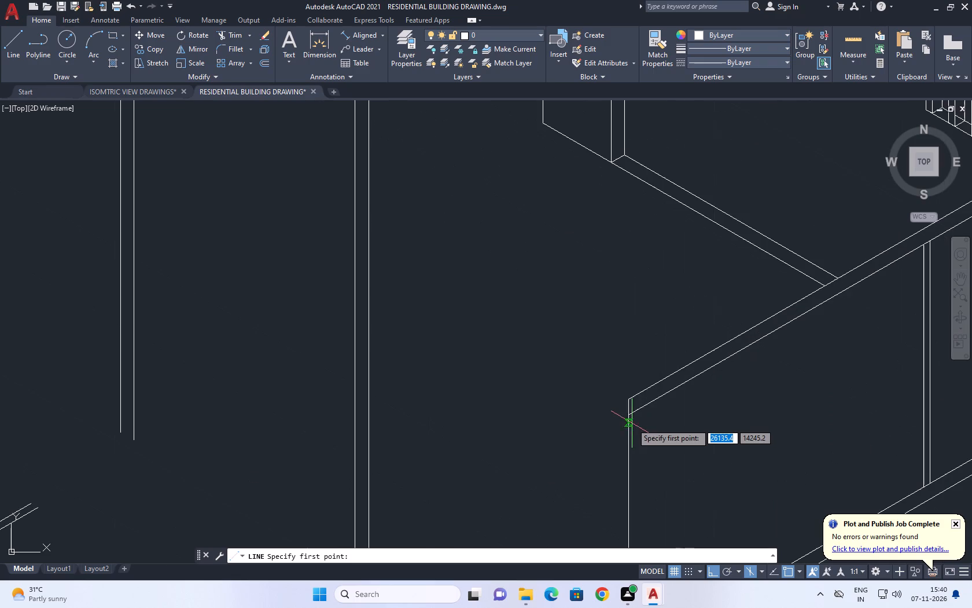
pyautogui.click(625, 394)
pyautogui.scroll(-1, 645, 337)
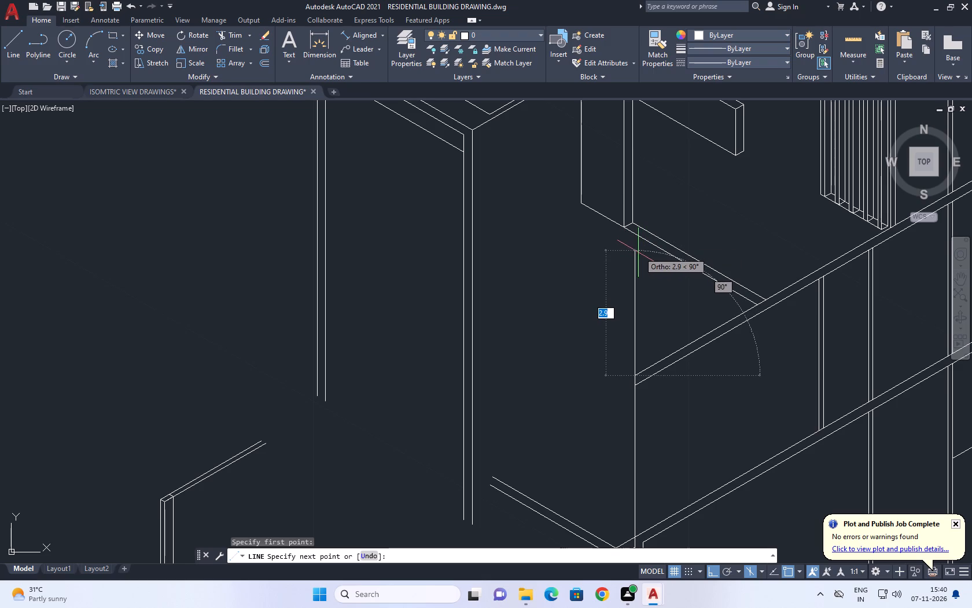
pyautogui.click(639, 265)
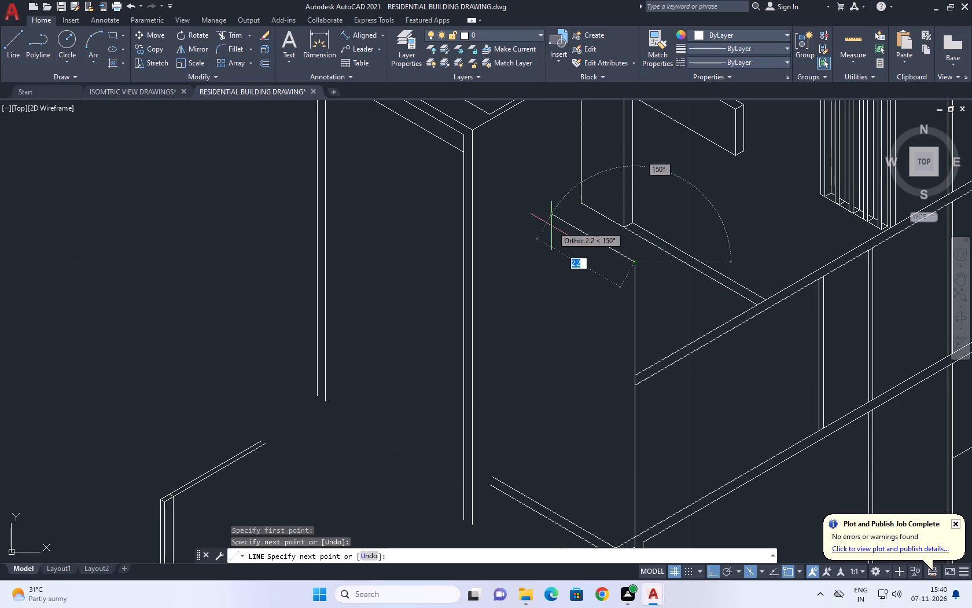
pyautogui.scroll(-1, 485, 210)
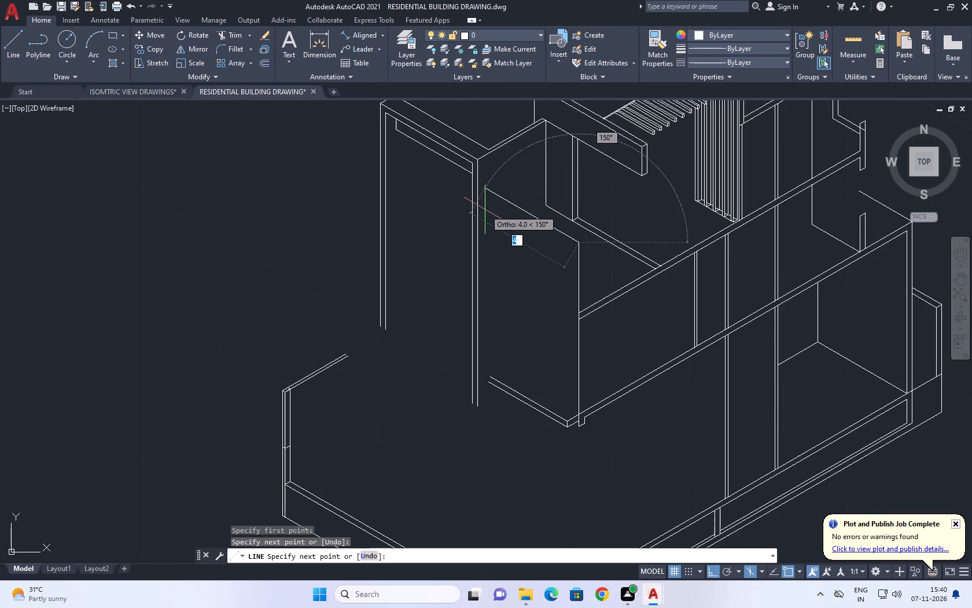
pyautogui.moveTo(492, 208); pyautogui.dragTo(538, 279, button='middle')
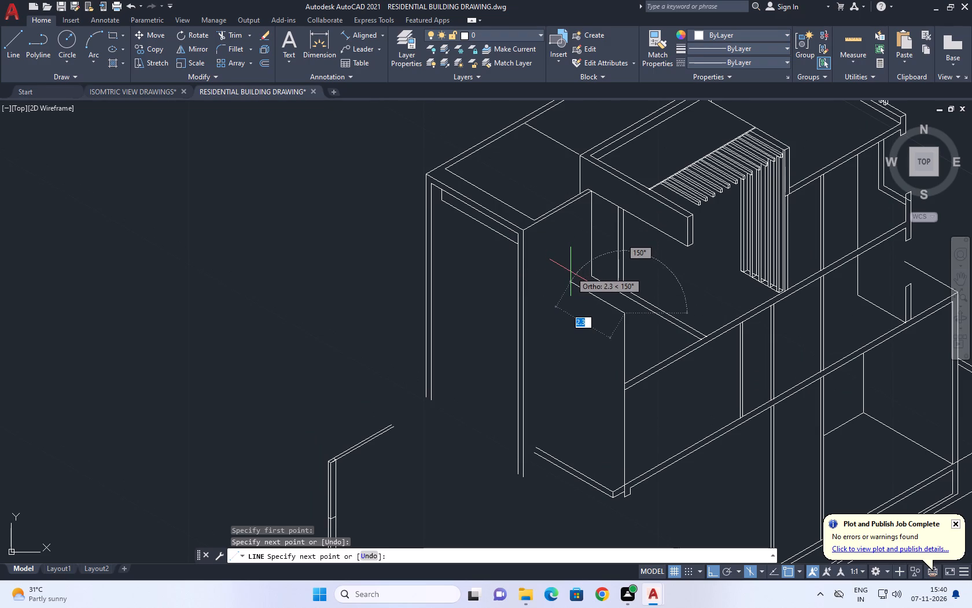
pyautogui.scroll(-2, 574, 276)
pyautogui.scroll(2, 576, 277)
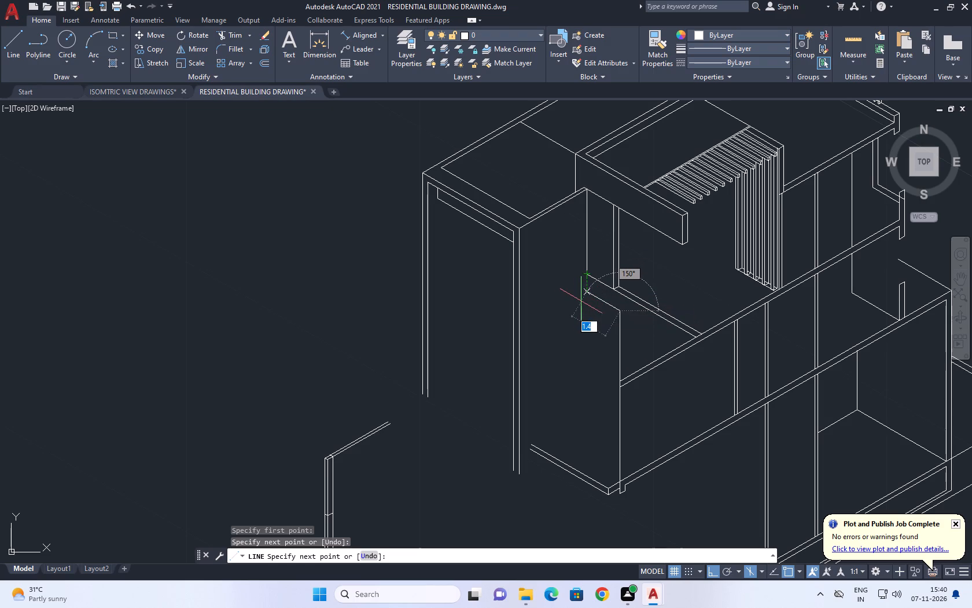
pyautogui.scroll(1, 547, 285)
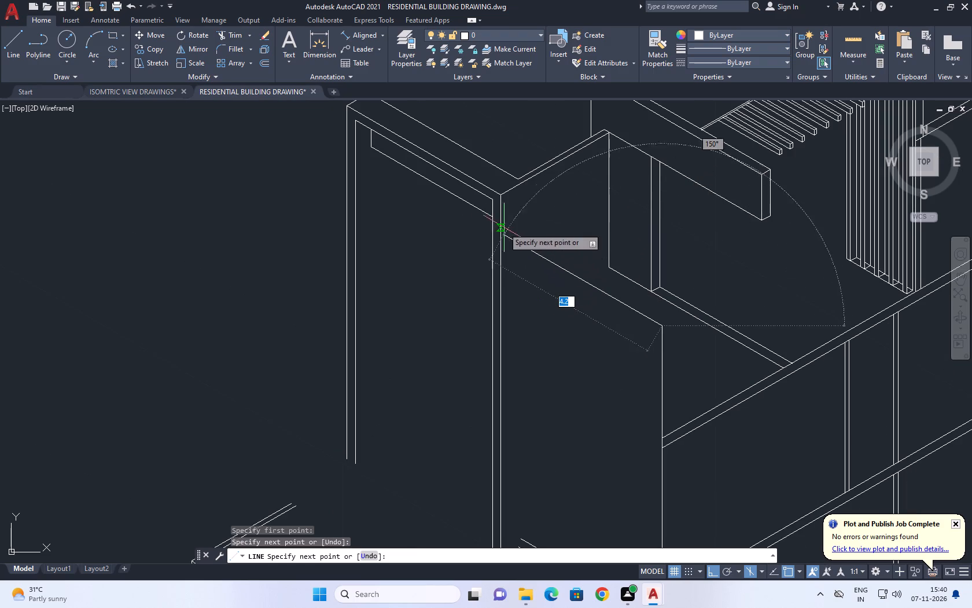
pyautogui.scroll(1, 481, 230)
pyautogui.click(478, 230)
pyautogui.press('space')
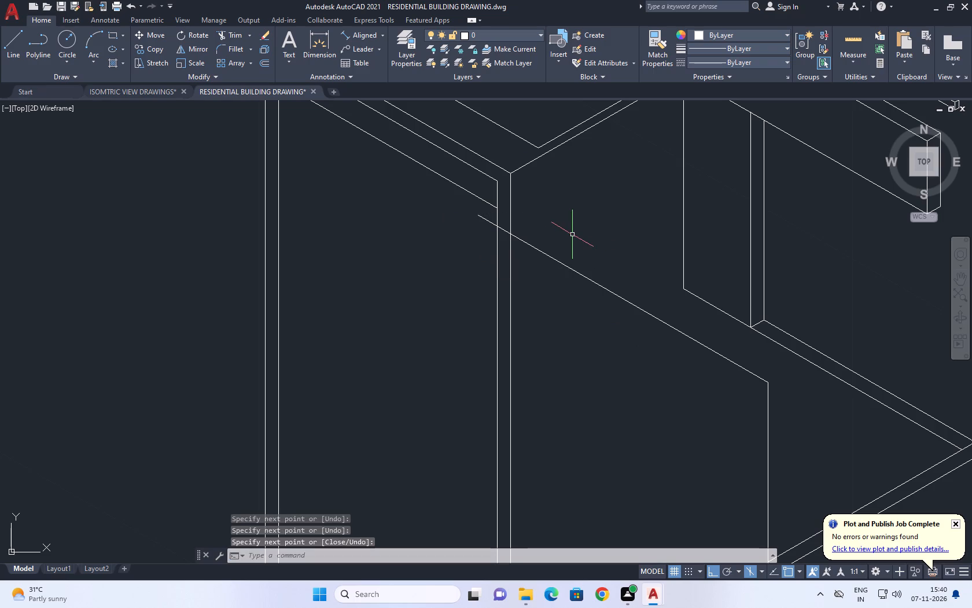
# Trim the new sloping line's overhang within and beyond the right support, ending it at the support's outer line.
pyautogui.press('t')
pyautogui.press('r')
pyautogui.press('space')
pyautogui.scroll(1, 496, 232)
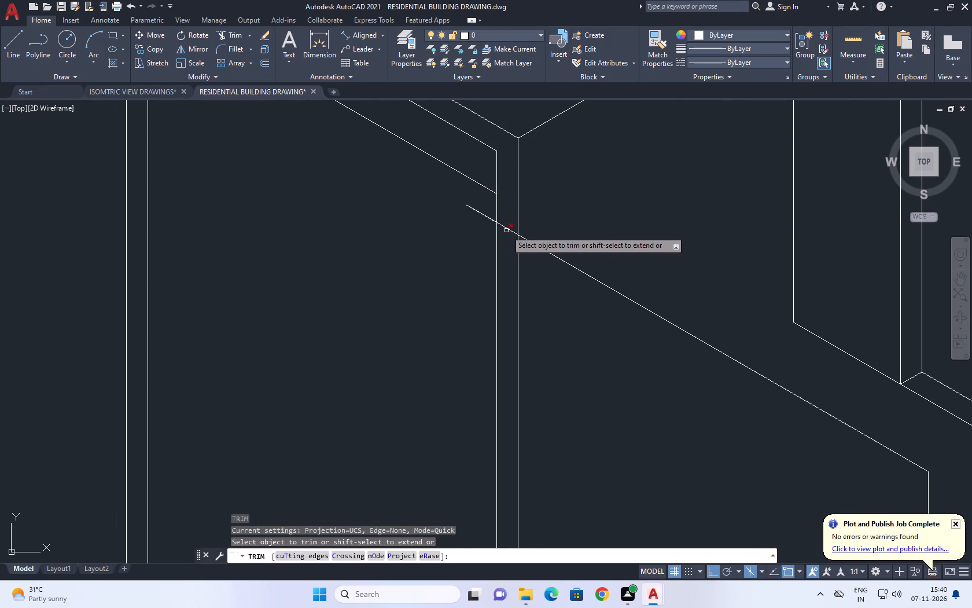
pyautogui.click(506, 230)
pyautogui.click(490, 211)
pyautogui.moveTo(483, 224); pyautogui.dragTo(483, 234)
pyautogui.moveTo(556, 214); pyautogui.dragTo(554, 206, button='right')
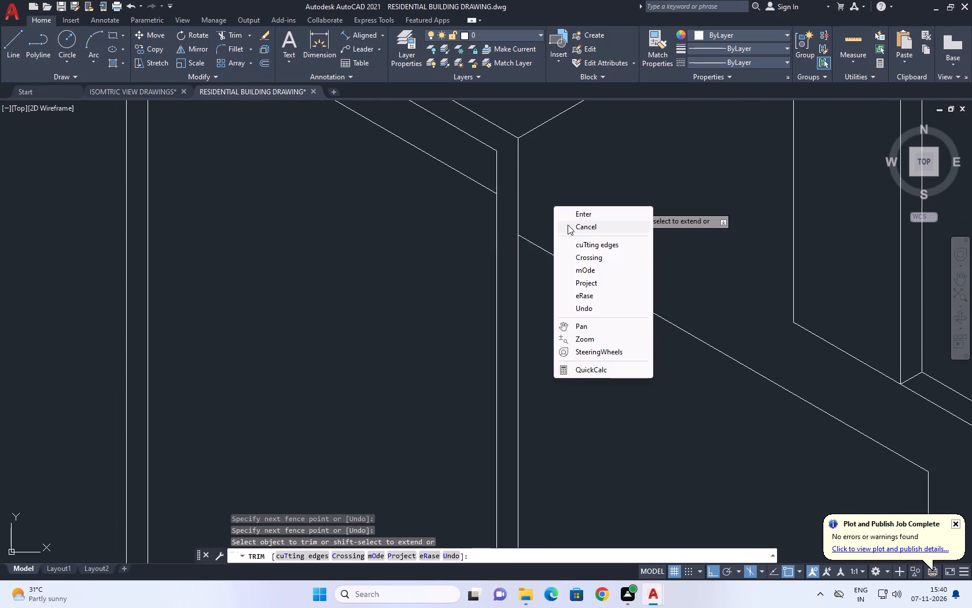
pyautogui.click(573, 235)
pyautogui.scroll(-3, 576, 236)
pyautogui.click(588, 229)
pyautogui.scroll(1, 575, 239)
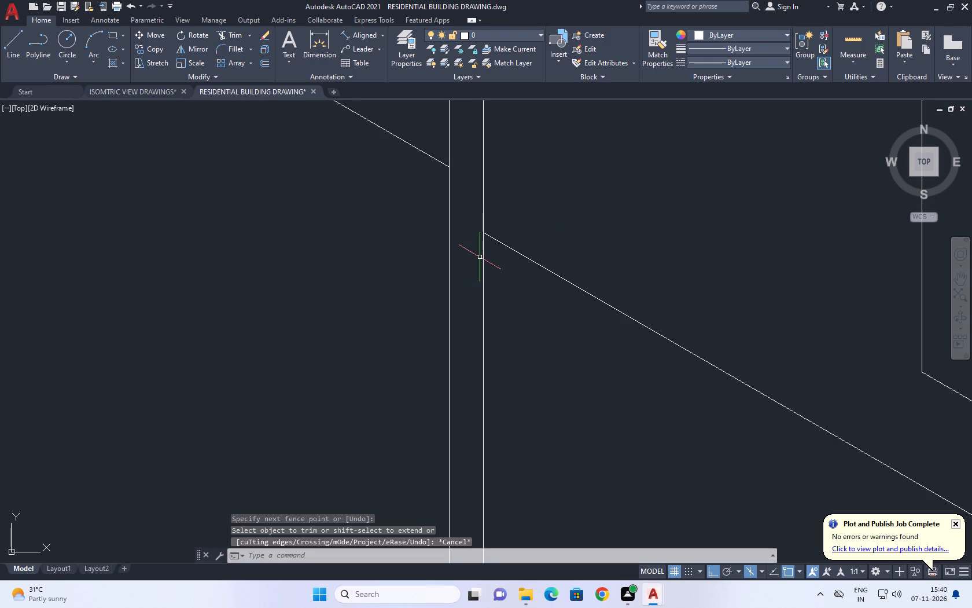
# Copy the sloping line straight down from its lower end to both the lower and upper corner points of the wall's top band.
pyautogui.scroll(-1, 480, 259)
pyautogui.scroll(-3, 524, 302)
pyautogui.scroll(-1, 633, 329)
pyautogui.moveTo(633, 329); pyautogui.dragTo(601, 306, button='middle')
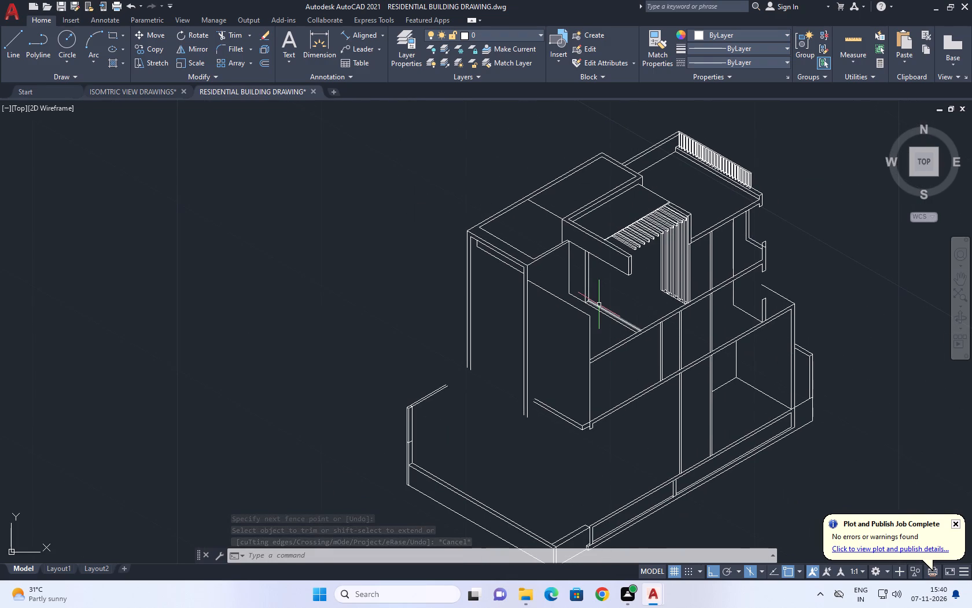
pyautogui.scroll(2, 586, 317)
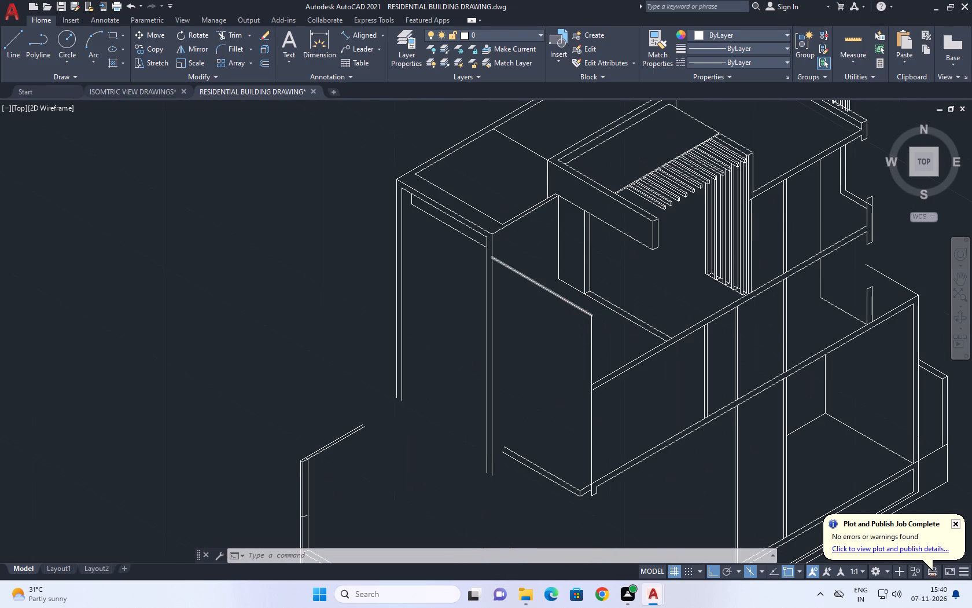
pyautogui.click(580, 309)
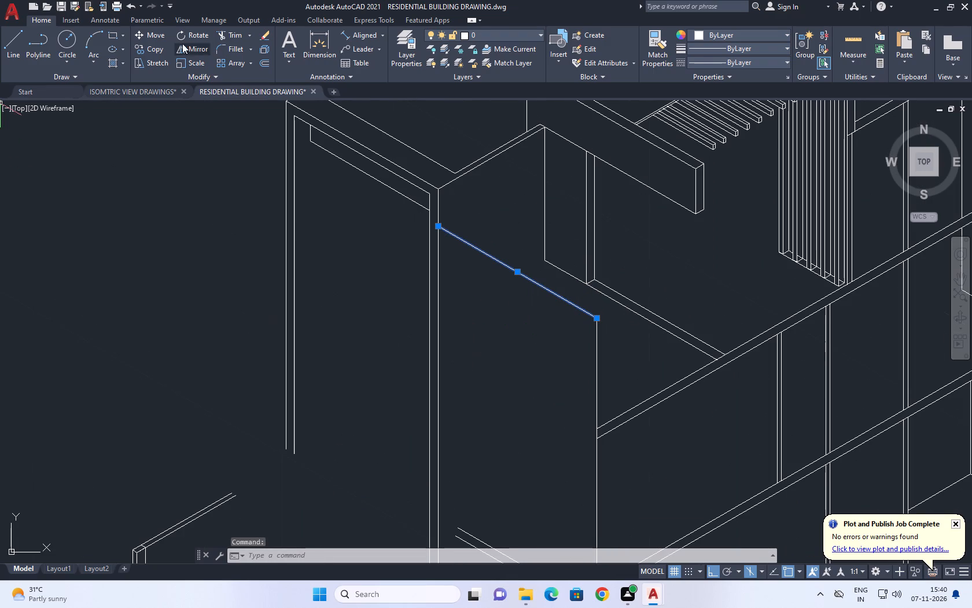
pyautogui.moveTo(154, 46); pyautogui.dragTo(151, 37)
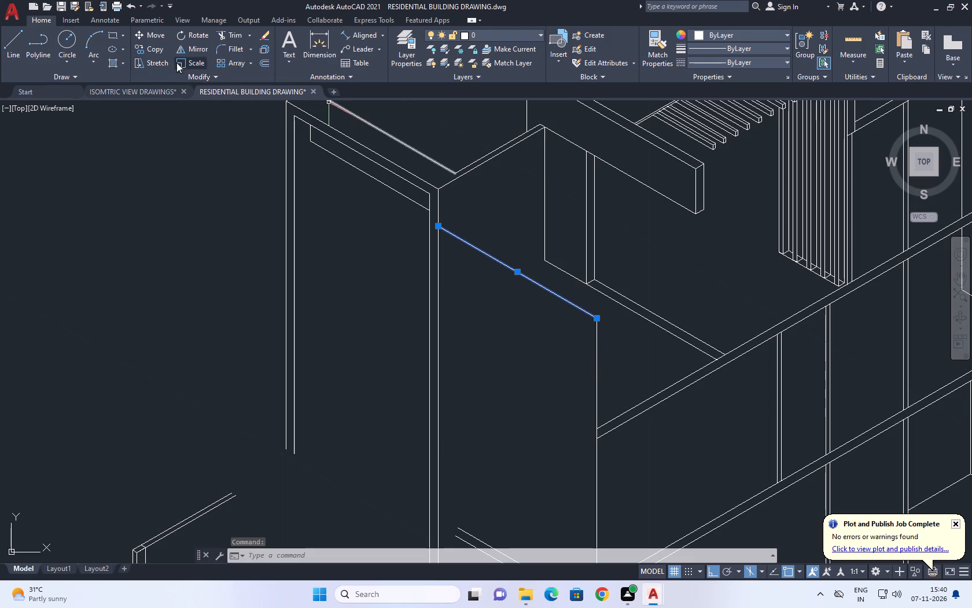
pyautogui.click(164, 52)
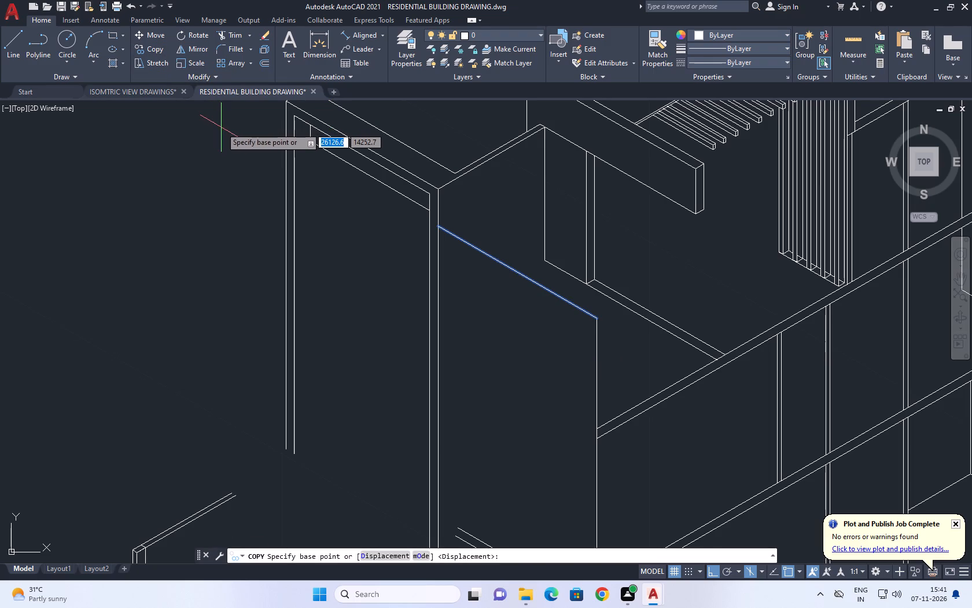
pyautogui.click(597, 319)
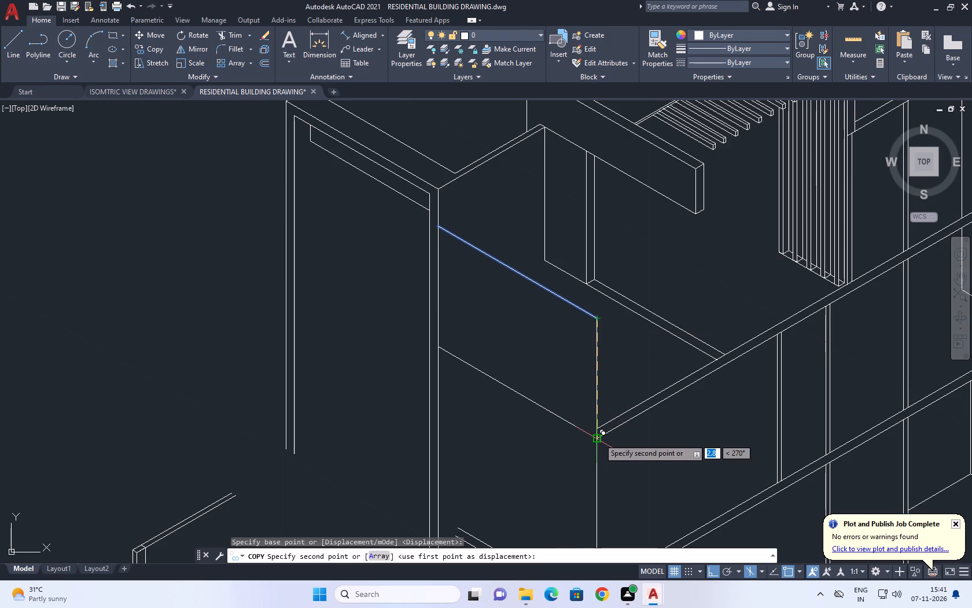
pyautogui.scroll(1, 592, 434)
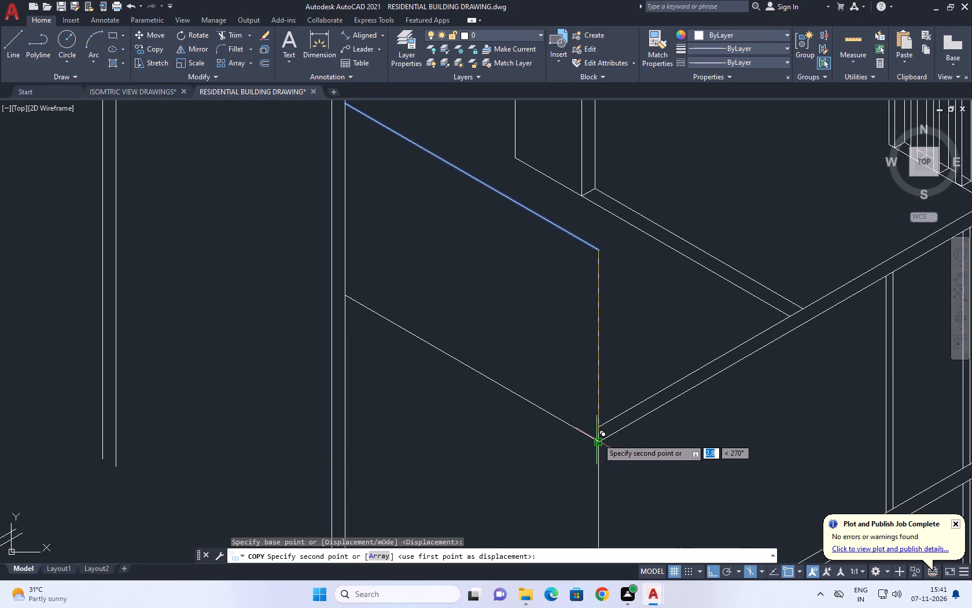
pyautogui.click(598, 438)
pyautogui.click(598, 429)
pyautogui.scroll(-1, 580, 371)
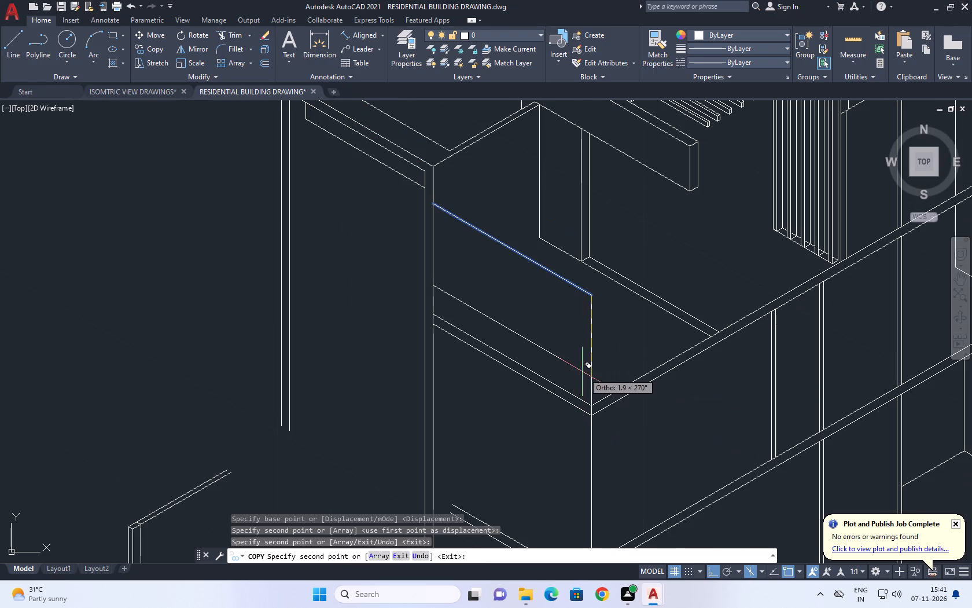
pyautogui.press('space')
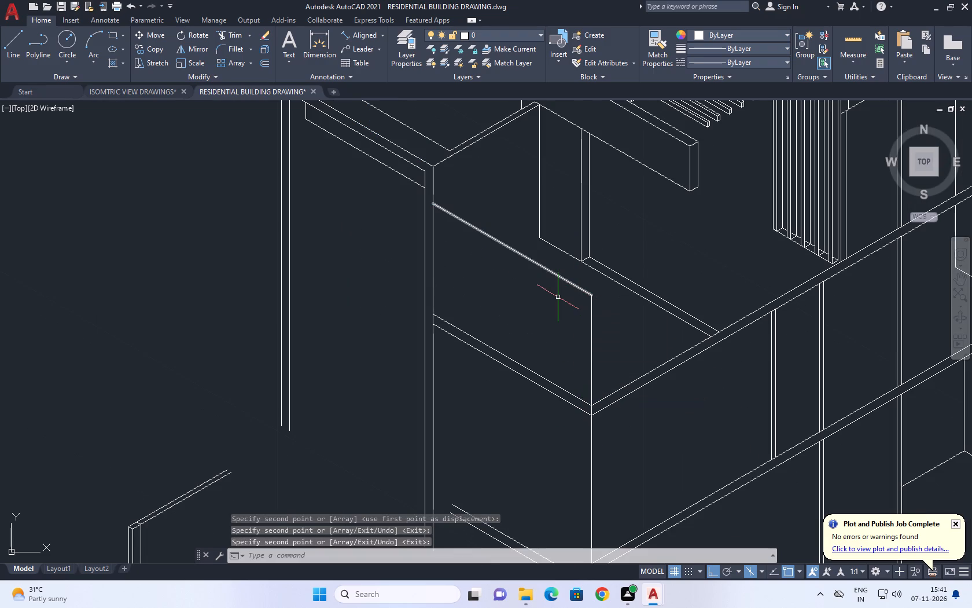
# Move the upper sloping line straight down about 1.1 units along the vertical line at the front wall corner.
pyautogui.click(562, 288)
pyautogui.click(553, 273)
pyautogui.moveTo(598, 297); pyautogui.dragTo(598, 315, button='middle')
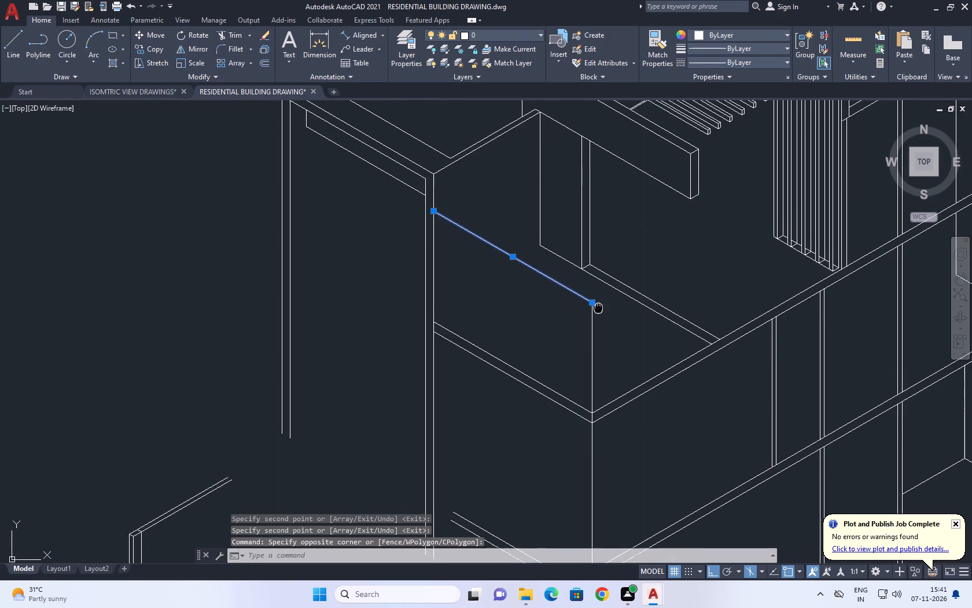
pyautogui.moveTo(598, 315); pyautogui.dragTo(599, 323, button='middle')
pyautogui.write('M')
pyautogui.press('space')
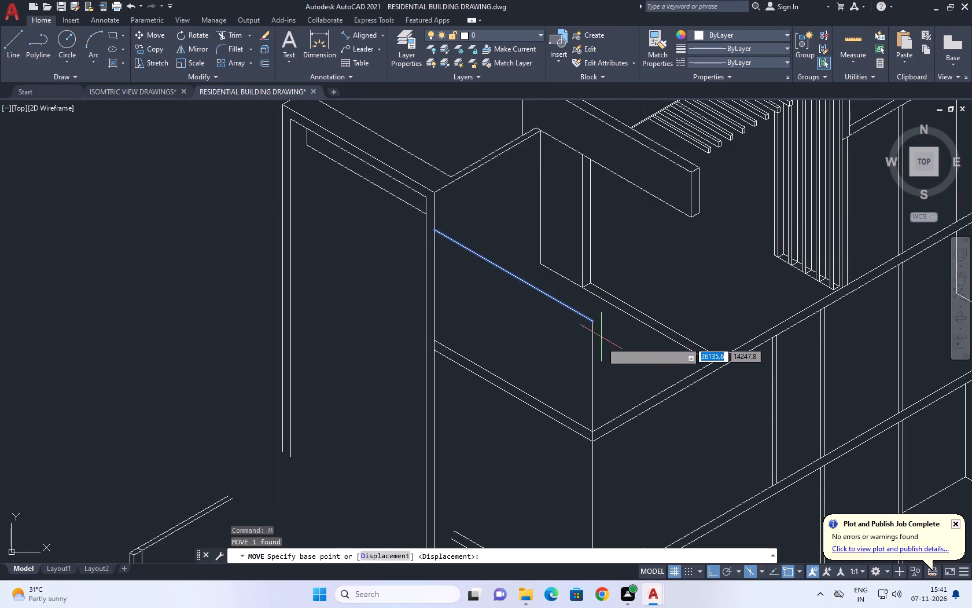
pyautogui.click(594, 325)
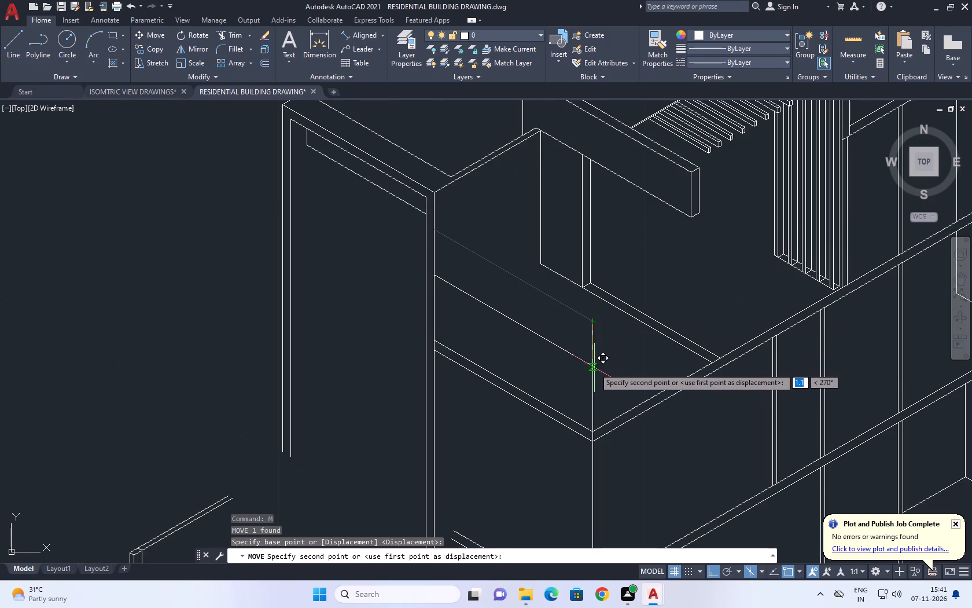
pyautogui.click(594, 369)
# Trim the corner's vertical line where it projects above the moved sloping line.
pyautogui.write('TR')
pyautogui.press('space')
pyautogui.click(598, 340)
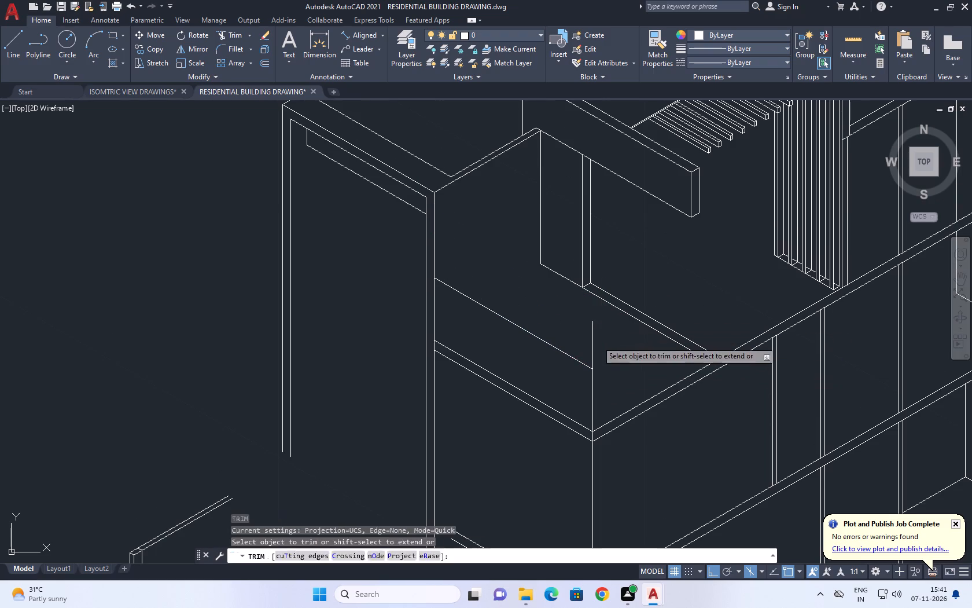
pyautogui.click(571, 327)
pyautogui.press('space')
# Examine the whole building and the front wall corner down to the lower slab edge.
pyautogui.scroll(-3, 583, 332)
pyautogui.moveTo(596, 351); pyautogui.dragTo(561, 346, button='middle')
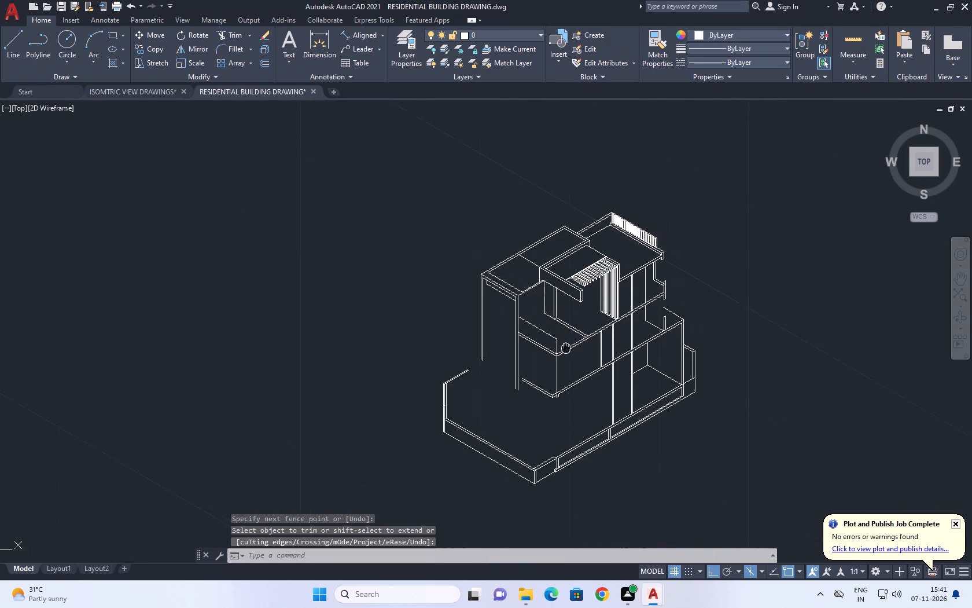
pyautogui.moveTo(561, 346); pyautogui.dragTo(436, 282, button='middle')
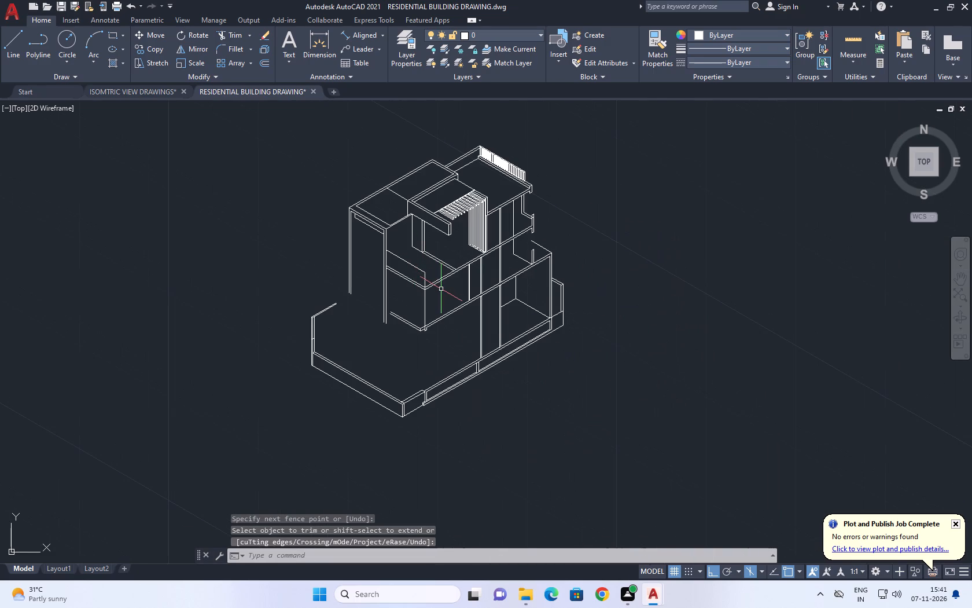
pyautogui.scroll(2, 430, 313)
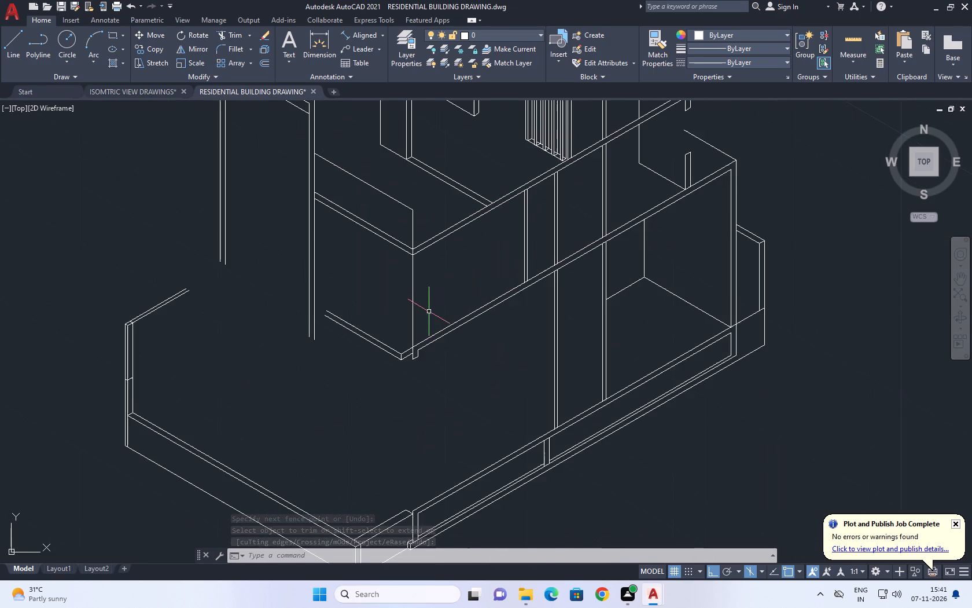
pyautogui.scroll(1, 424, 310)
pyautogui.moveTo(430, 324); pyautogui.dragTo(489, 348, button='middle')
pyautogui.click(466, 324)
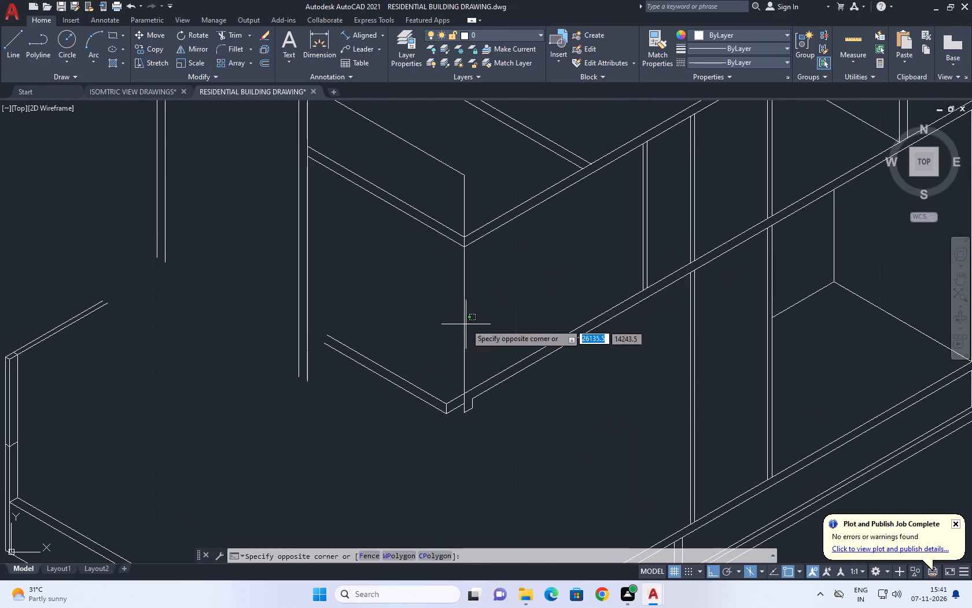
pyautogui.click(461, 321)
pyautogui.moveTo(415, 354); pyautogui.dragTo(454, 373, button='middle')
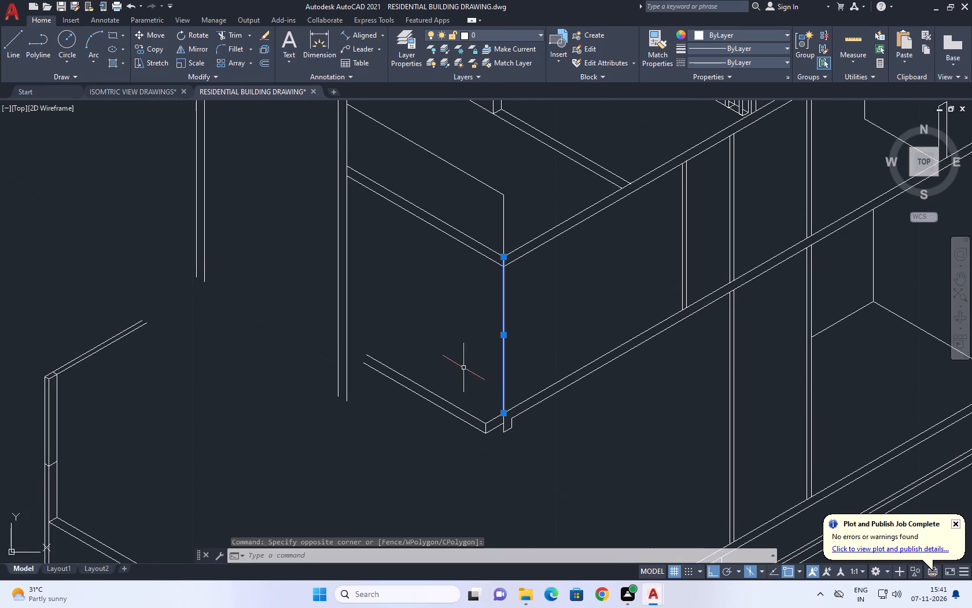
pyautogui.moveTo(456, 402); pyautogui.dragTo(486, 375, button='middle')
pyautogui.press('Escape')
pyautogui.moveTo(533, 394); pyautogui.dragTo(575, 387, button='middle')
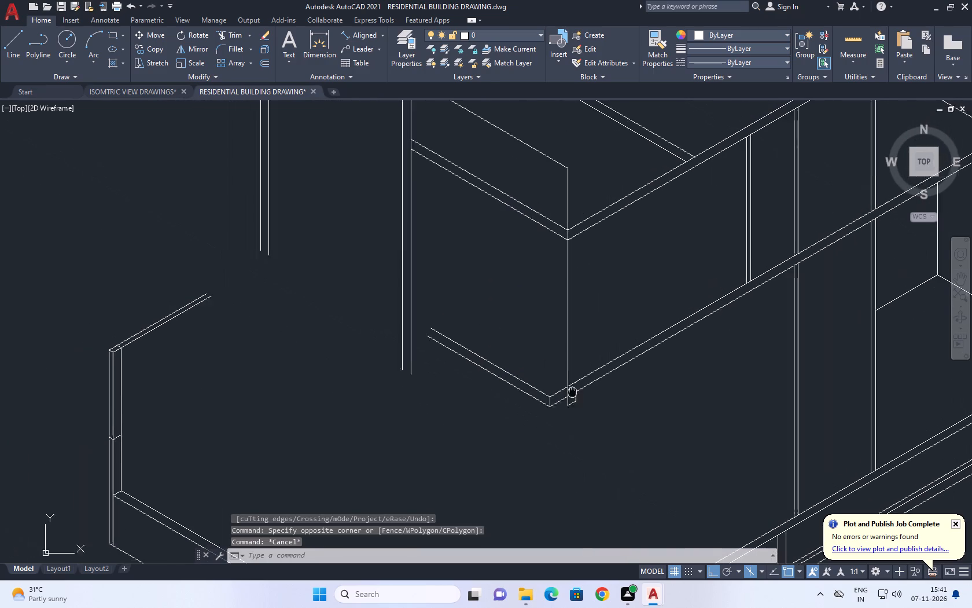
pyautogui.moveTo(575, 387); pyautogui.dragTo(585, 355, button='middle')
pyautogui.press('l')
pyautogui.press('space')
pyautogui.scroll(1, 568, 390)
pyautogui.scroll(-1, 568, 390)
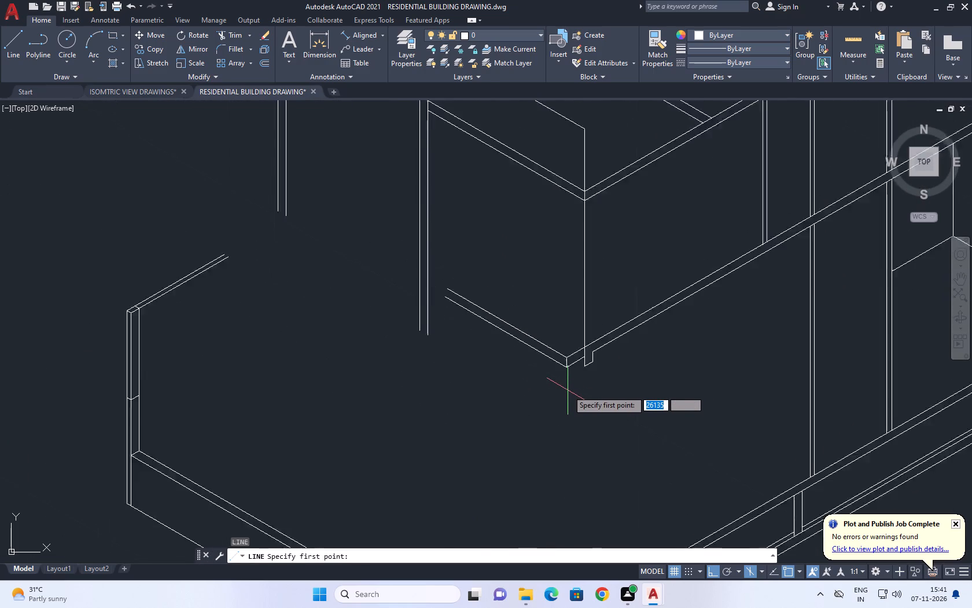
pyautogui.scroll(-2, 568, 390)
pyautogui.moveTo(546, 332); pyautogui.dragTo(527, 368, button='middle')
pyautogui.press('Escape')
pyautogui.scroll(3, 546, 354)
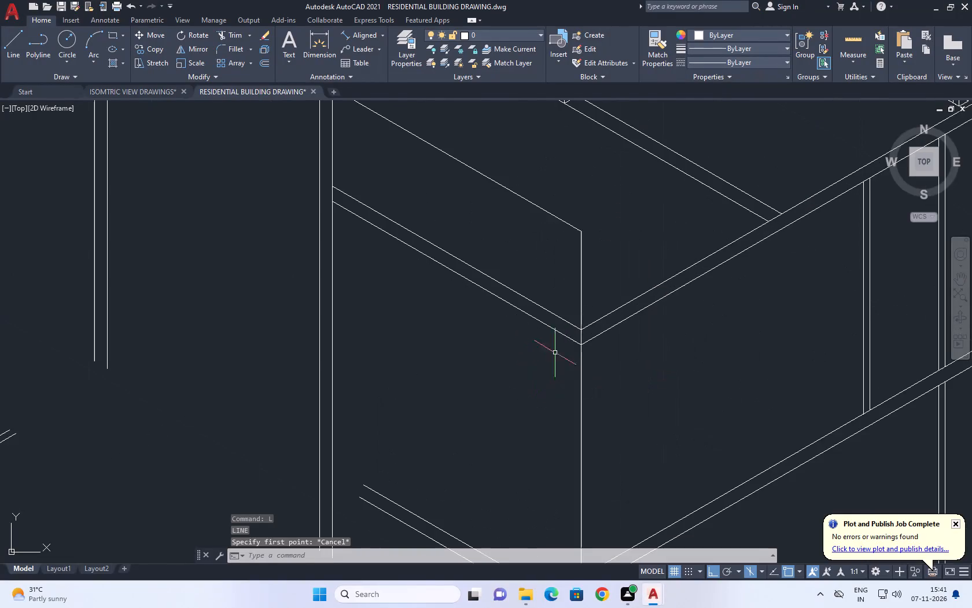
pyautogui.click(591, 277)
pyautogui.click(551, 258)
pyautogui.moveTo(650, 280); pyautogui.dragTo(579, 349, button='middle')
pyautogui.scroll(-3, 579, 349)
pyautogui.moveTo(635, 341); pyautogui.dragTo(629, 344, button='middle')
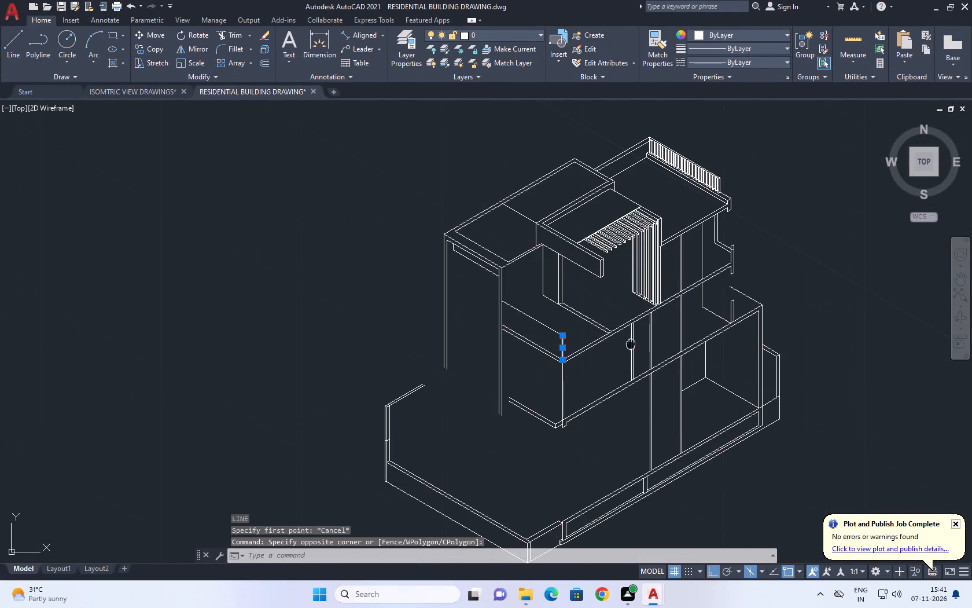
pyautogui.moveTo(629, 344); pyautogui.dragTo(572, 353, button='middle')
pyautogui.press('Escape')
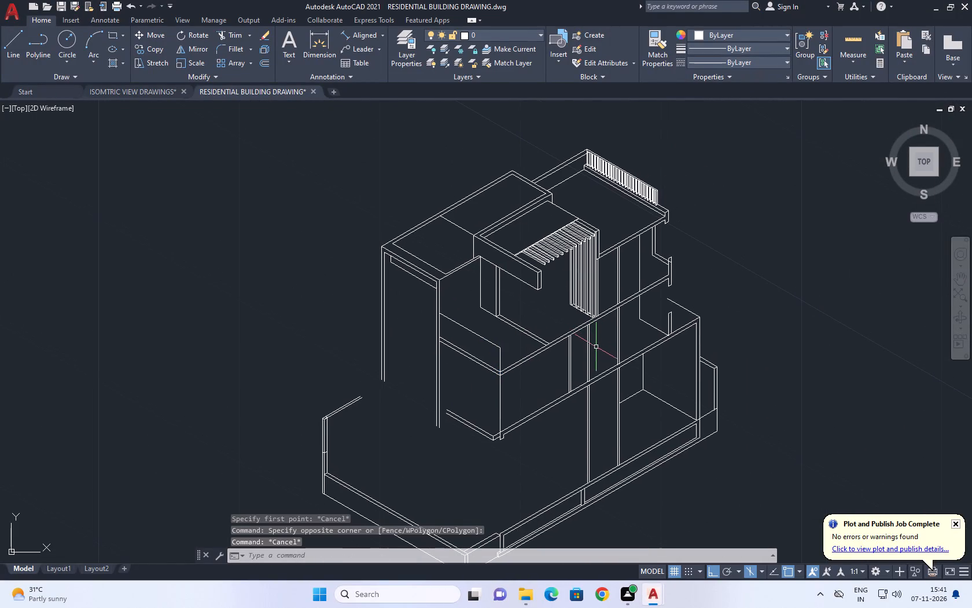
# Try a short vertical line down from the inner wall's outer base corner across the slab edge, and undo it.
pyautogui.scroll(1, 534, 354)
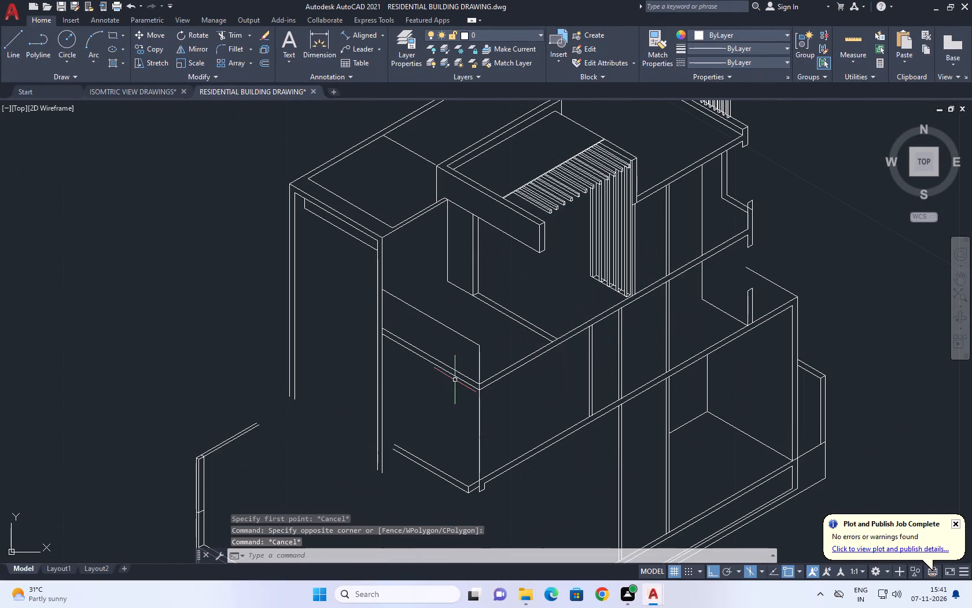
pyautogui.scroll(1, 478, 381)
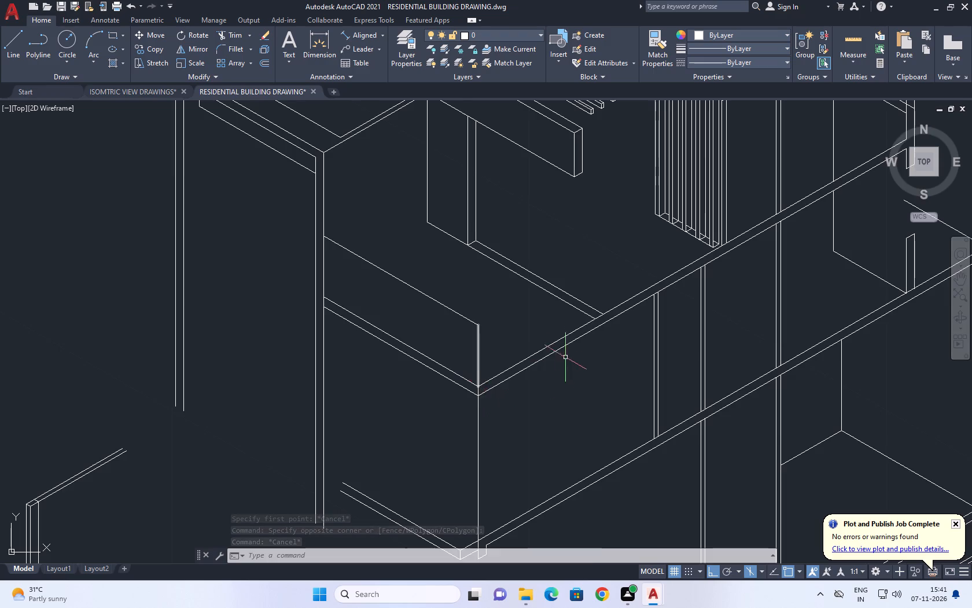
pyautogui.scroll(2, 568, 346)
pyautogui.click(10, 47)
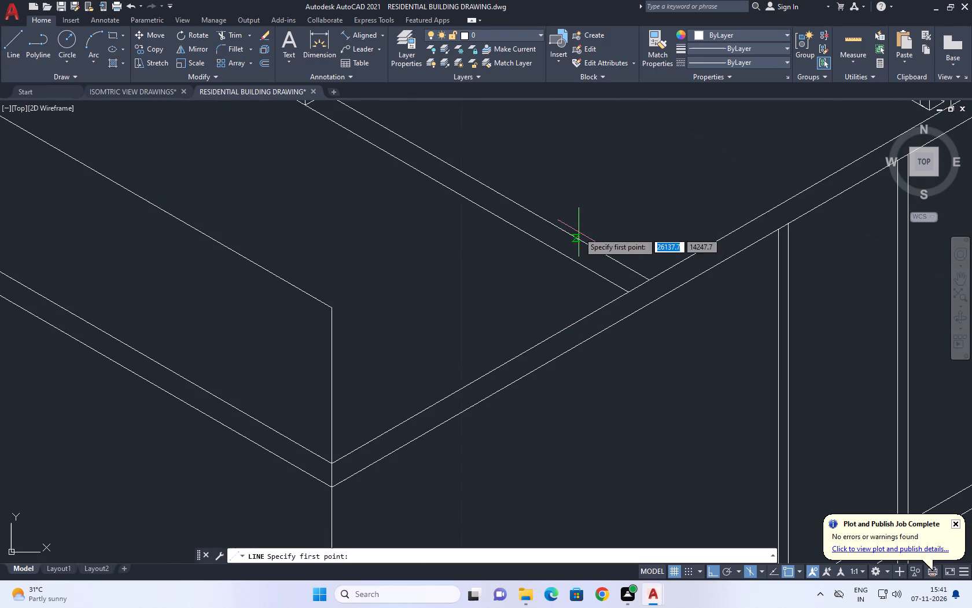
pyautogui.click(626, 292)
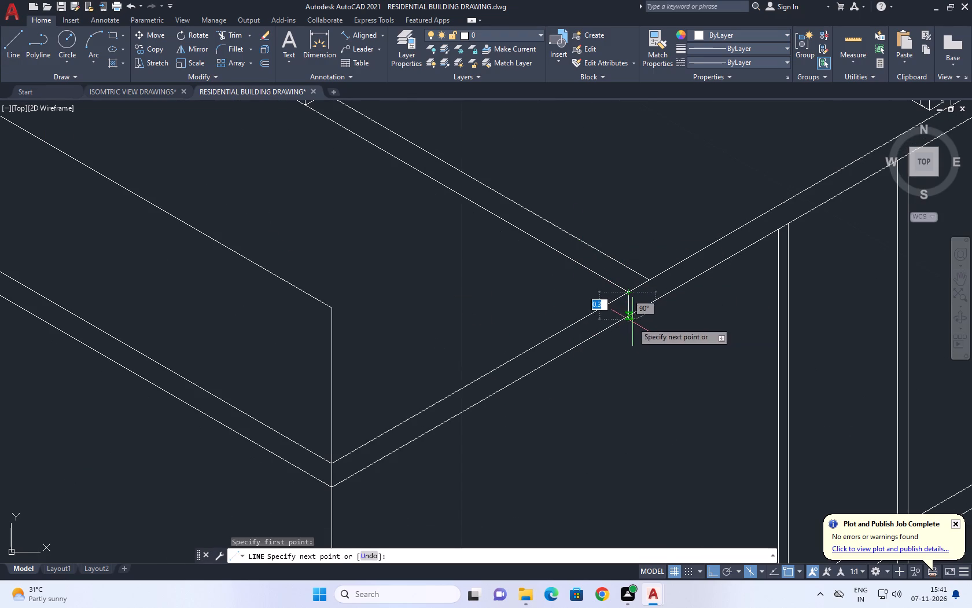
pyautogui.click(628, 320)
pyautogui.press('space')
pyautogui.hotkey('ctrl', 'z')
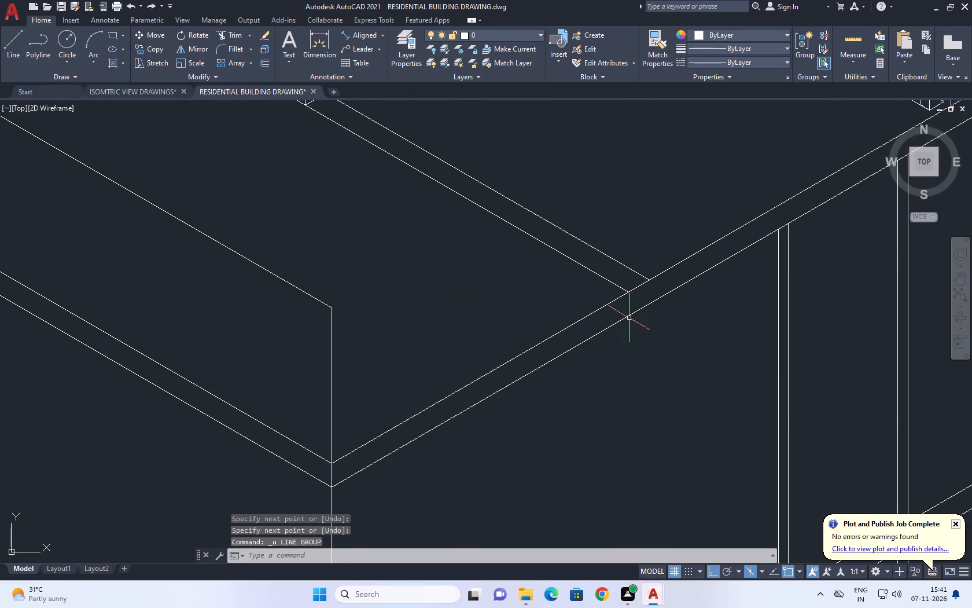
# Draw a vertical line down from the inner wall's outer base corner to just past the slab edge's lower line.
pyautogui.scroll(2, 623, 305)
pyautogui.write('L')
pyautogui.press('space')
pyautogui.scroll(2, 625, 296)
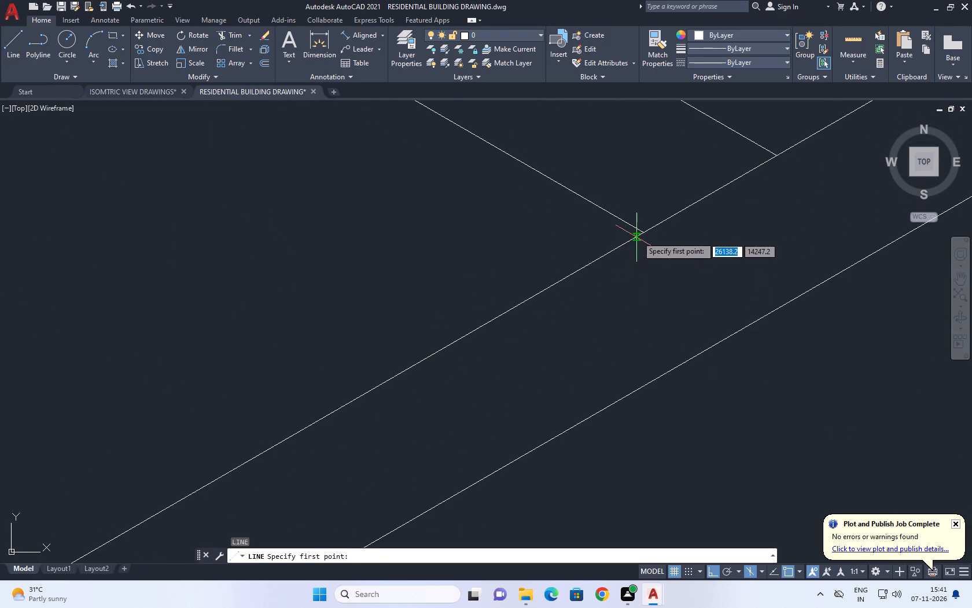
pyautogui.click(641, 231)
pyautogui.scroll(-2, 653, 254)
pyautogui.moveTo(660, 339); pyautogui.dragTo(660, 345)
pyautogui.press('space')
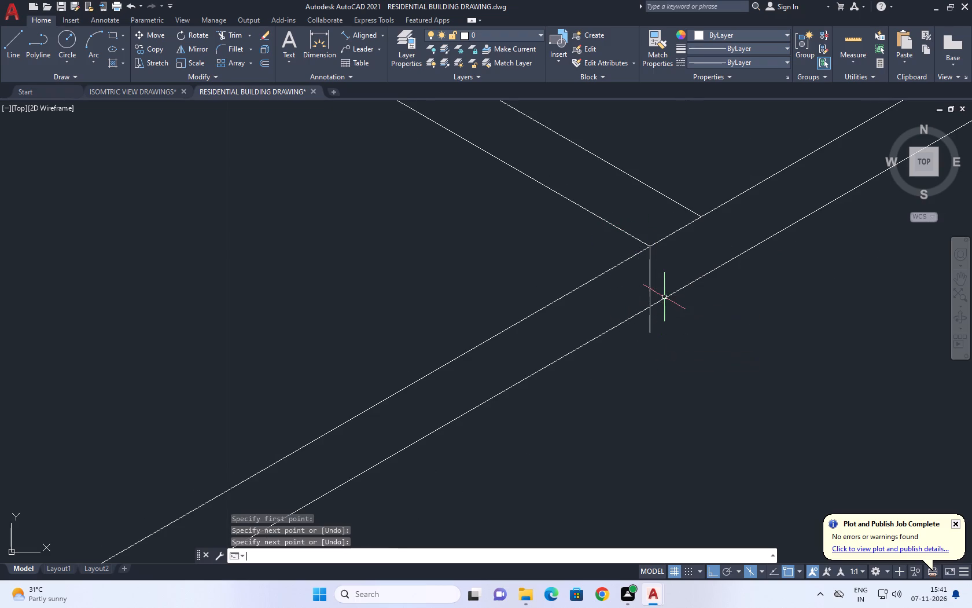
# Trim the new vertical line's overhang below the slab edge's lower line.
pyautogui.write('TR')
pyautogui.press('space')
pyautogui.click(641, 318)
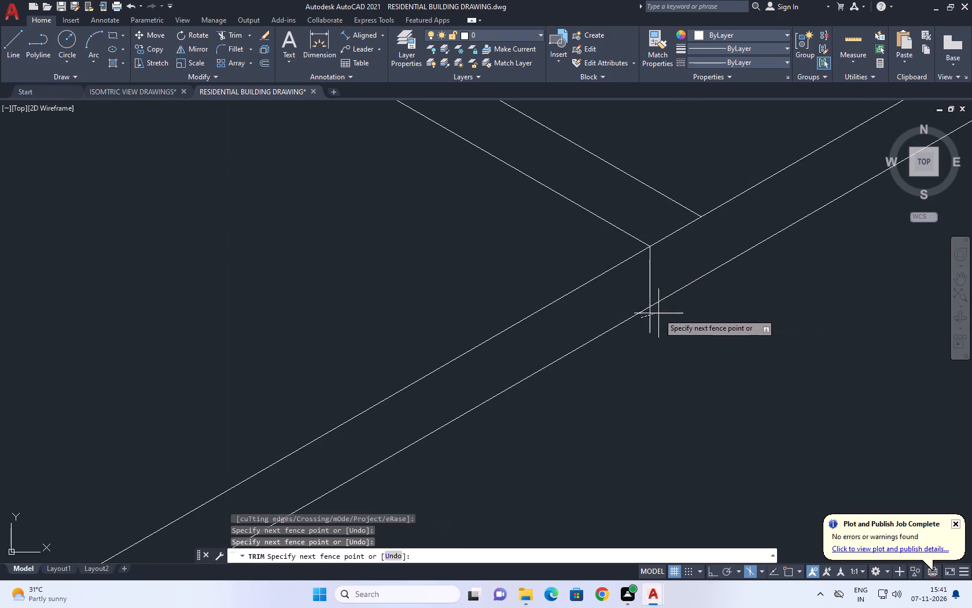
pyautogui.click(662, 313)
pyautogui.press('space')
# Copy the short vertical line 2 units along the slab edge toward the front wall corner, after trying and undoing a 1-unit copy.
pyautogui.click(657, 274)
pyautogui.click(640, 287)
pyautogui.moveTo(639, 288); pyautogui.dragTo(667, 243, button='middle')
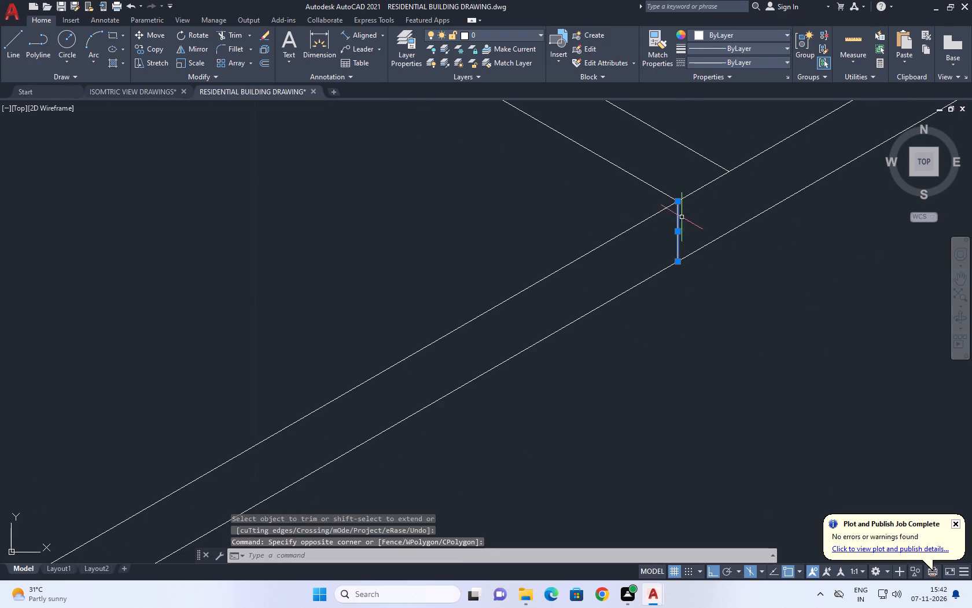
pyautogui.write('CO')
pyautogui.press('space')
pyautogui.click(724, 216)
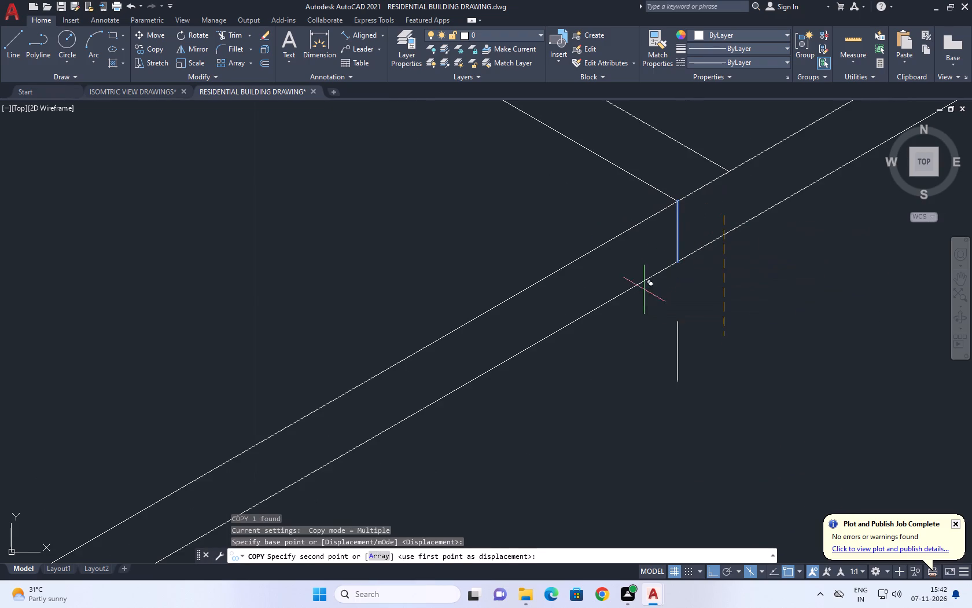
pyautogui.scroll(-1, 503, 364)
pyautogui.press('F5')
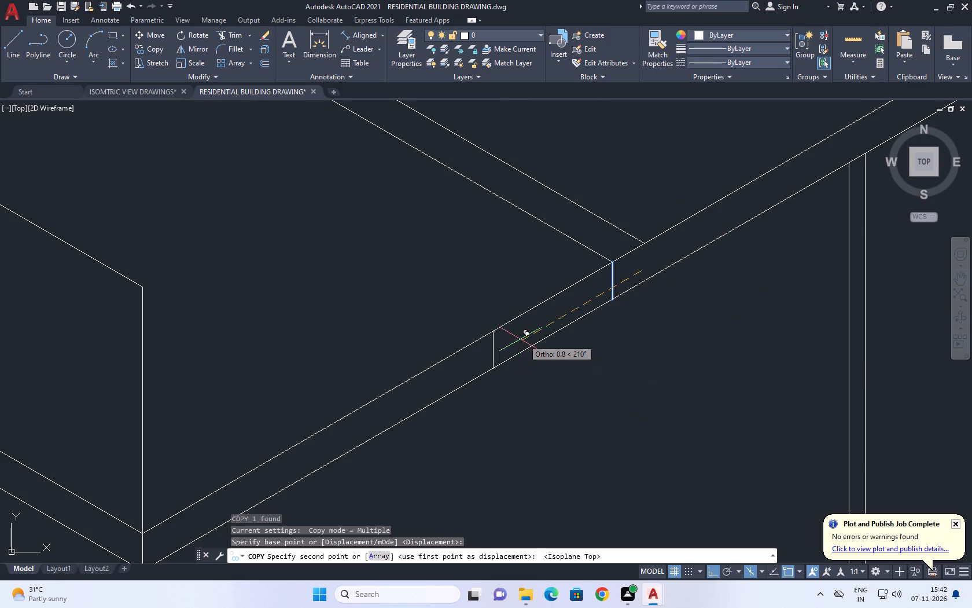
pyautogui.scroll(-2, 474, 362)
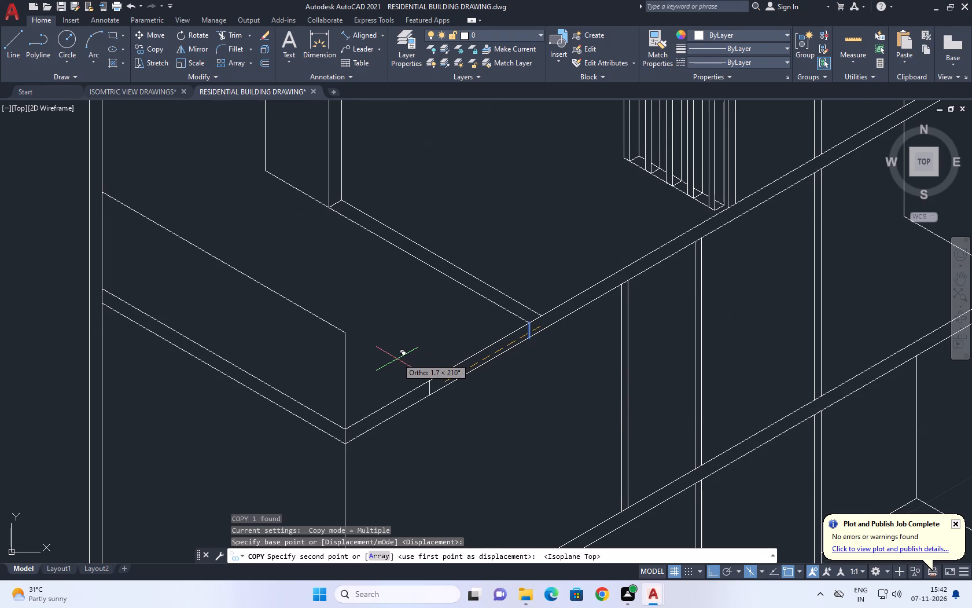
pyautogui.press('1')
pyautogui.press('Return')
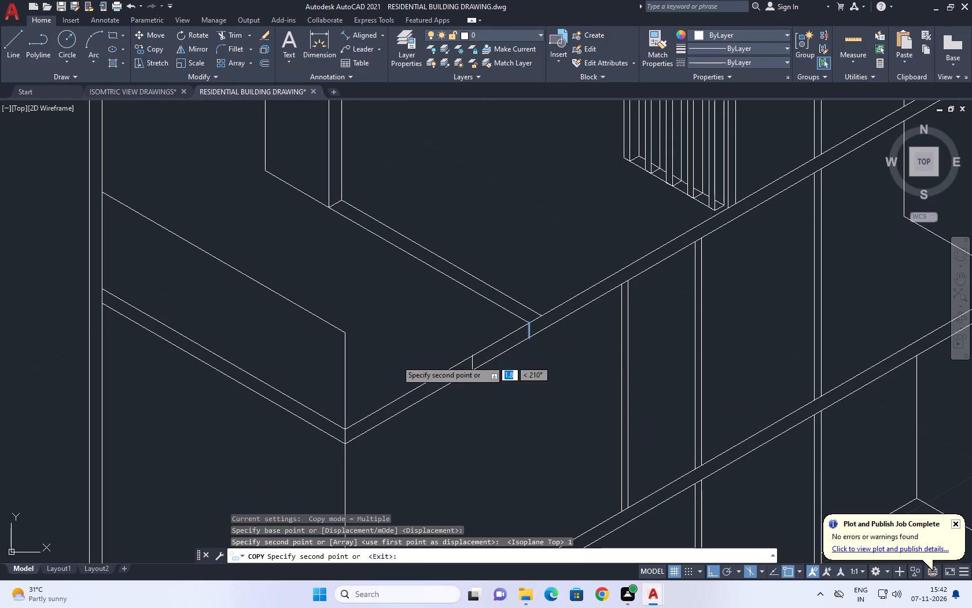
pyautogui.hotkey('ctrl', 'z')
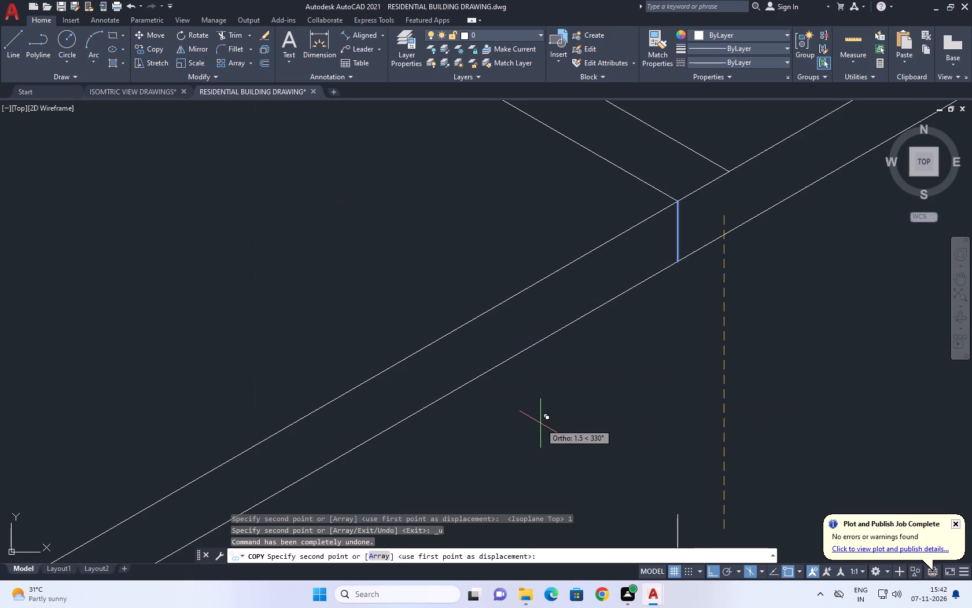
pyautogui.scroll(-4, 382, 410)
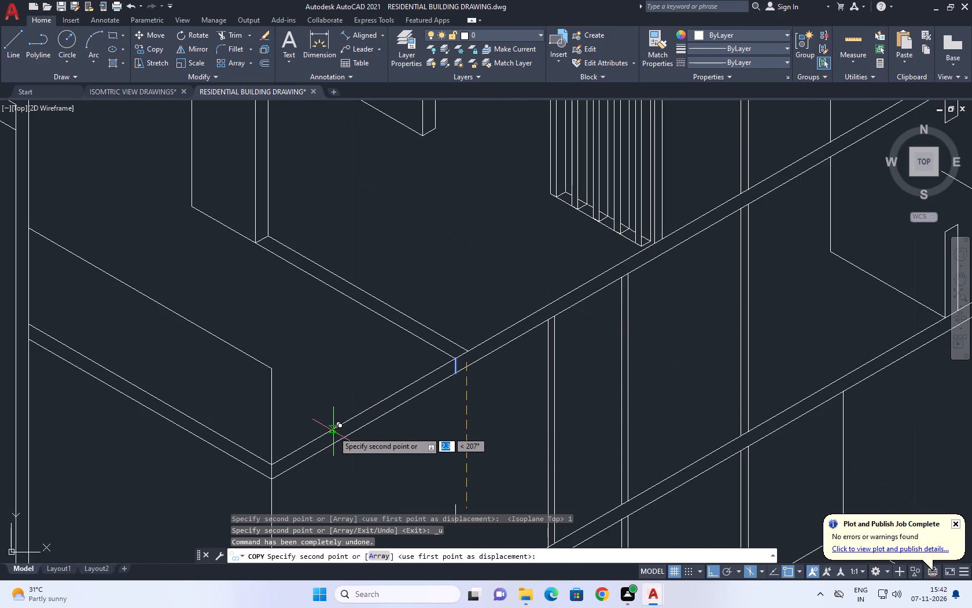
pyautogui.press('F5')
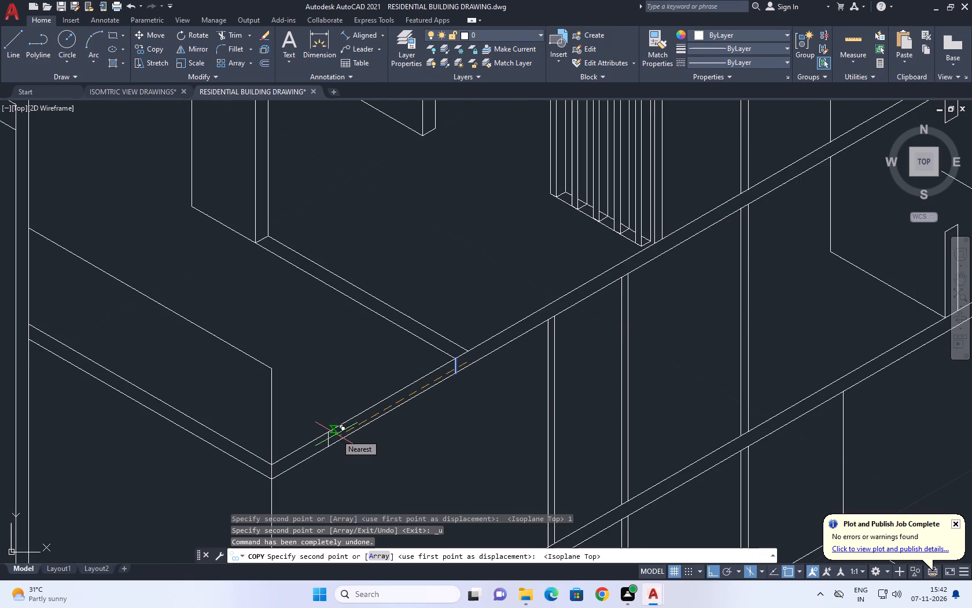
pyautogui.press('2')
pyautogui.press('Return')
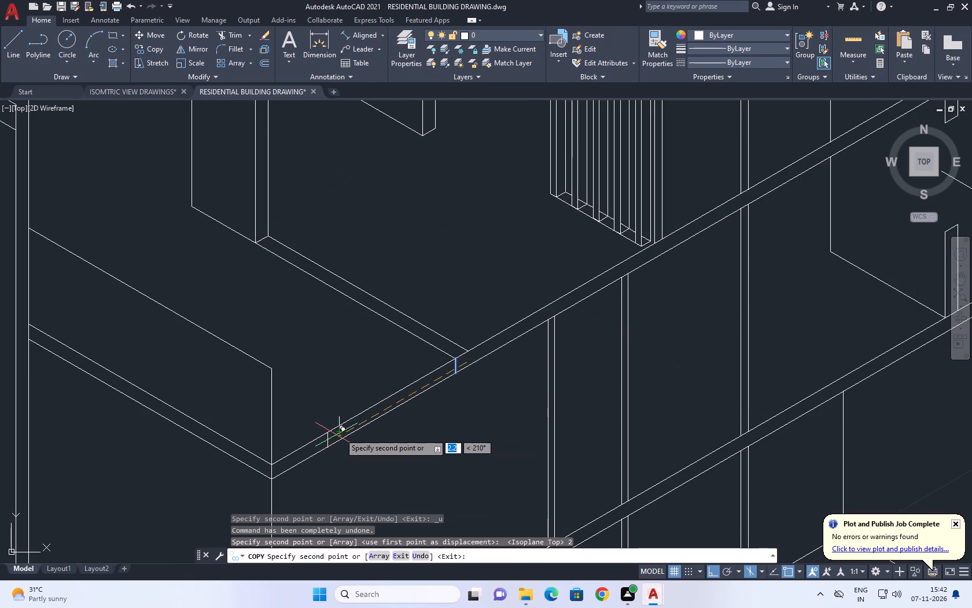
pyautogui.press('space')
# Extend the copied vertical line down to the slab edge's lower line.
pyautogui.scroll(2, 348, 431)
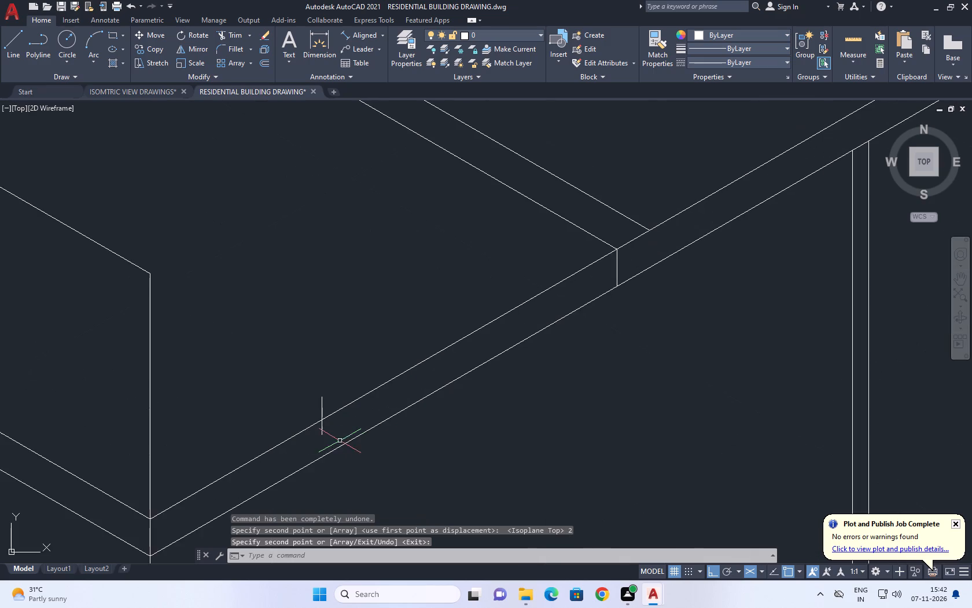
pyautogui.moveTo(325, 456); pyautogui.dragTo(371, 417, button='middle')
pyautogui.press('e')
pyautogui.press('x')
pyautogui.press('space')
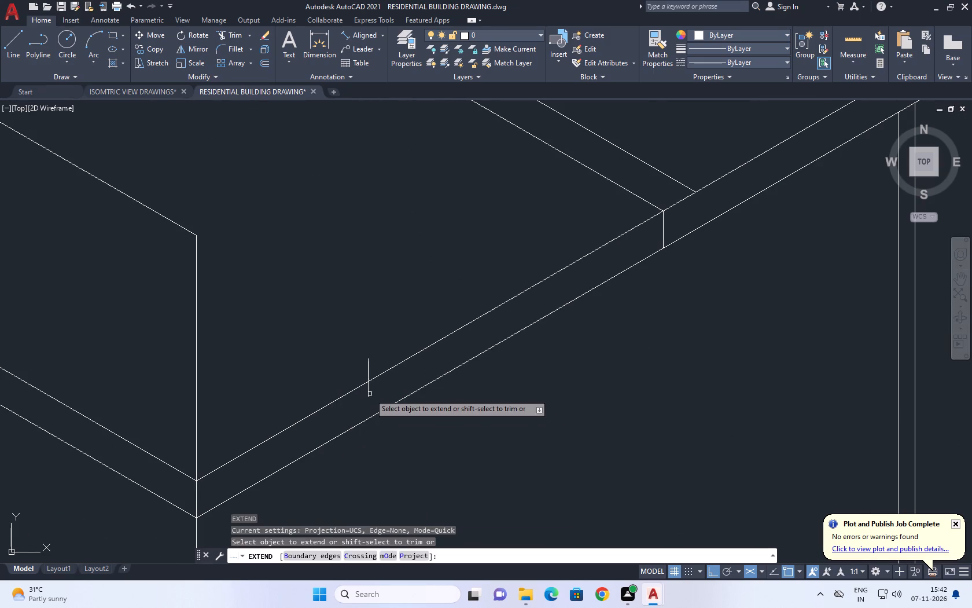
pyautogui.click(370, 393)
pyautogui.click(361, 397)
pyautogui.press('space')
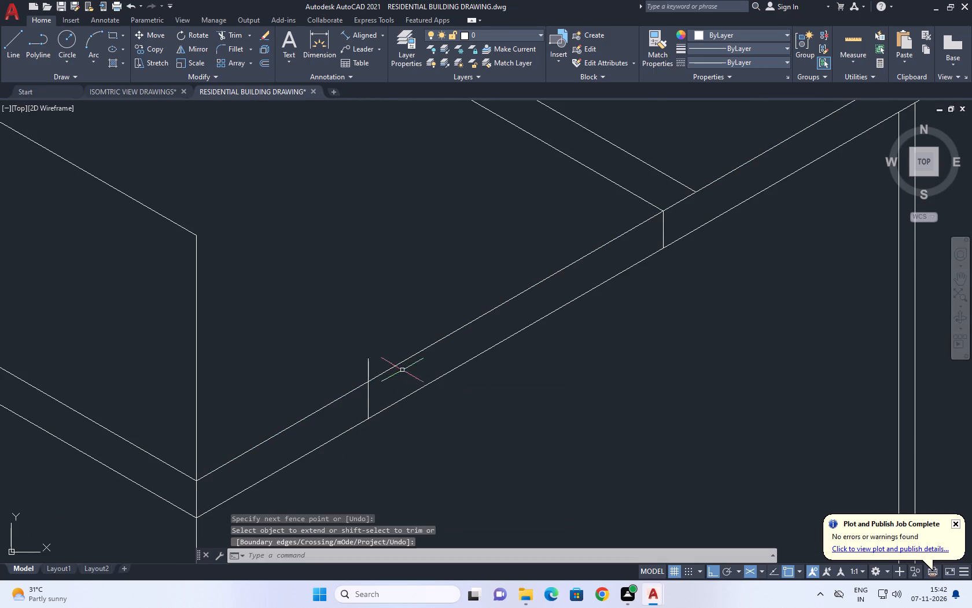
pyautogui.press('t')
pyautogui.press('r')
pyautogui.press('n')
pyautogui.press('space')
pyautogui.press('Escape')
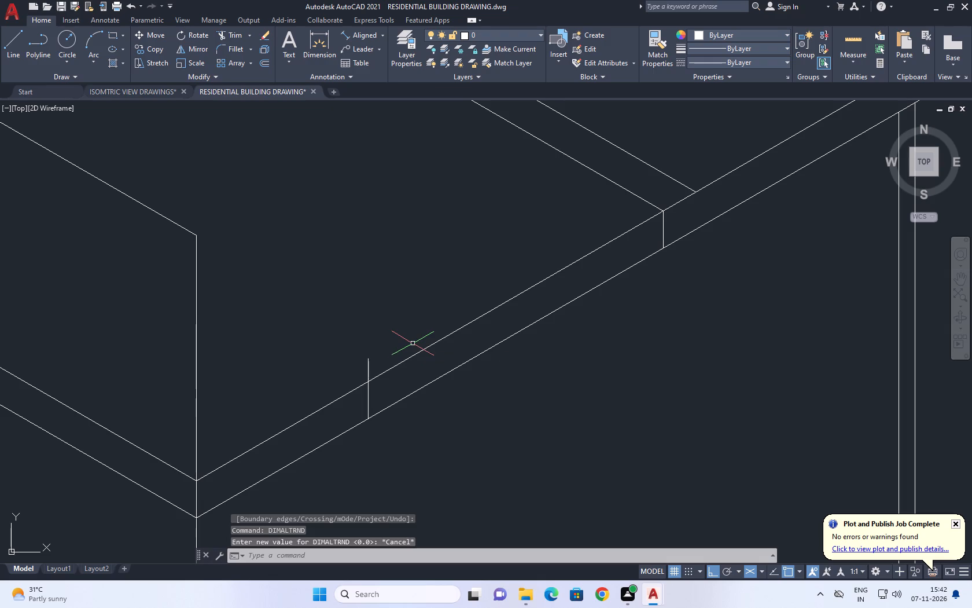
# Trim the copied short vertical line's overhang above the slab edge's upper line.
pyautogui.write('TR')
pyautogui.press('space')
pyautogui.click(371, 363)
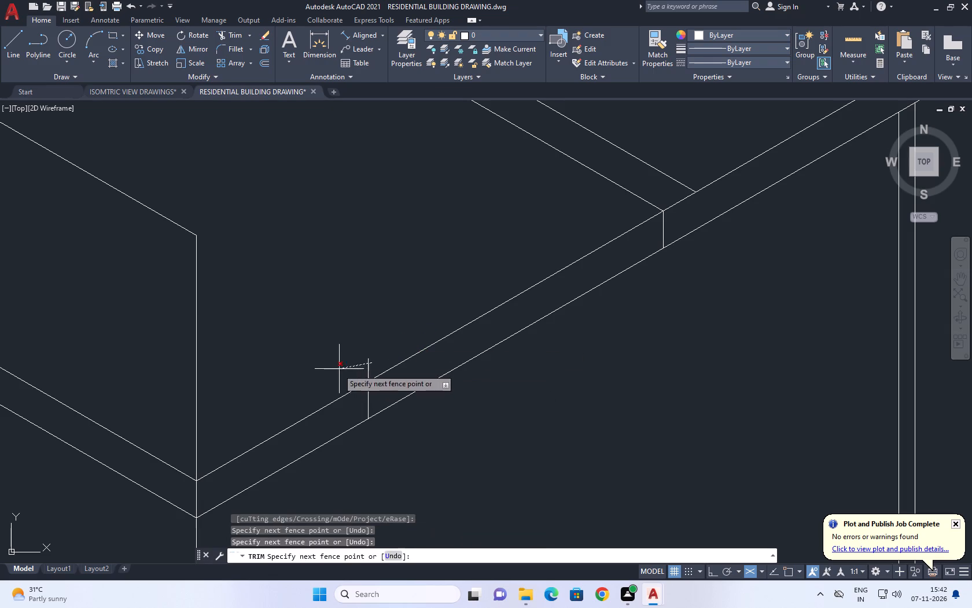
pyautogui.moveTo(358, 360); pyautogui.dragTo(351, 365)
pyautogui.scroll(-3, 411, 336)
pyautogui.press('space')
# Move the balcony wall's top line and its corner vertical from the slab's front corner to the top of the short vertical line.
pyautogui.scroll(-1, 429, 351)
pyautogui.moveTo(440, 322); pyautogui.dragTo(440, 378, button='middle')
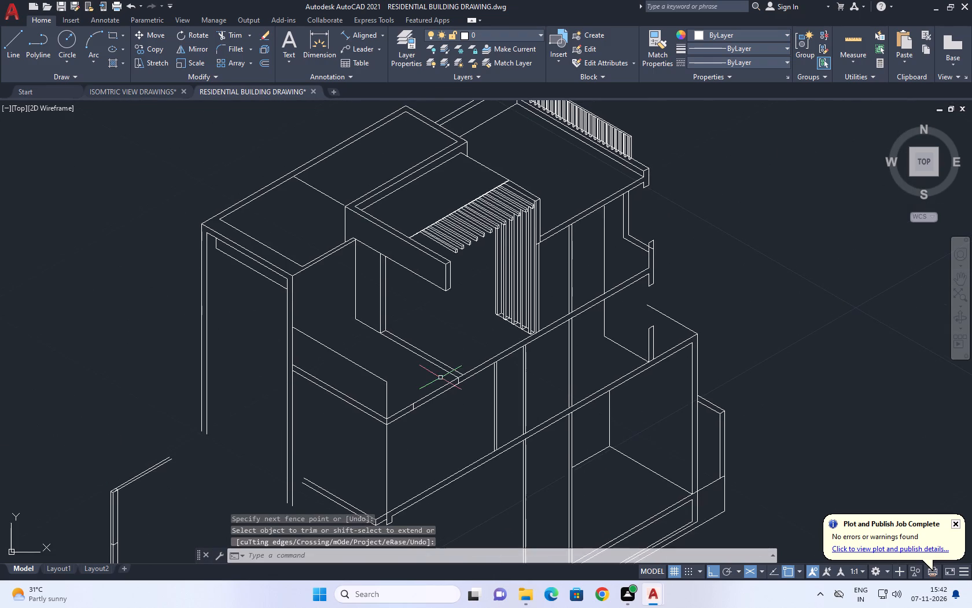
pyautogui.scroll(2, 397, 392)
pyautogui.moveTo(389, 360); pyautogui.dragTo(375, 367)
pyautogui.moveTo(349, 390); pyautogui.dragTo(330, 408)
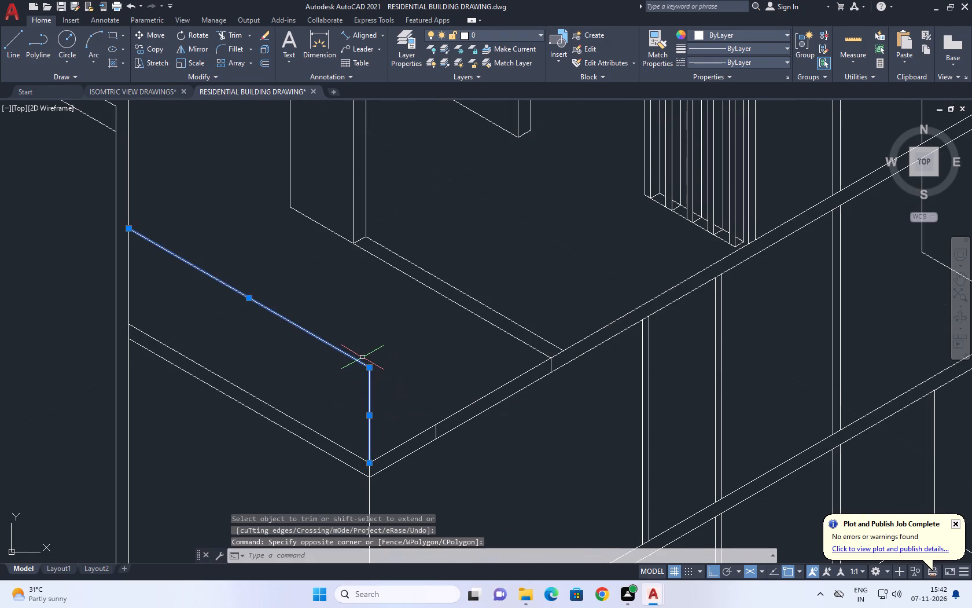
pyautogui.moveTo(361, 356); pyautogui.dragTo(367, 359, button='middle')
pyautogui.click(159, 54)
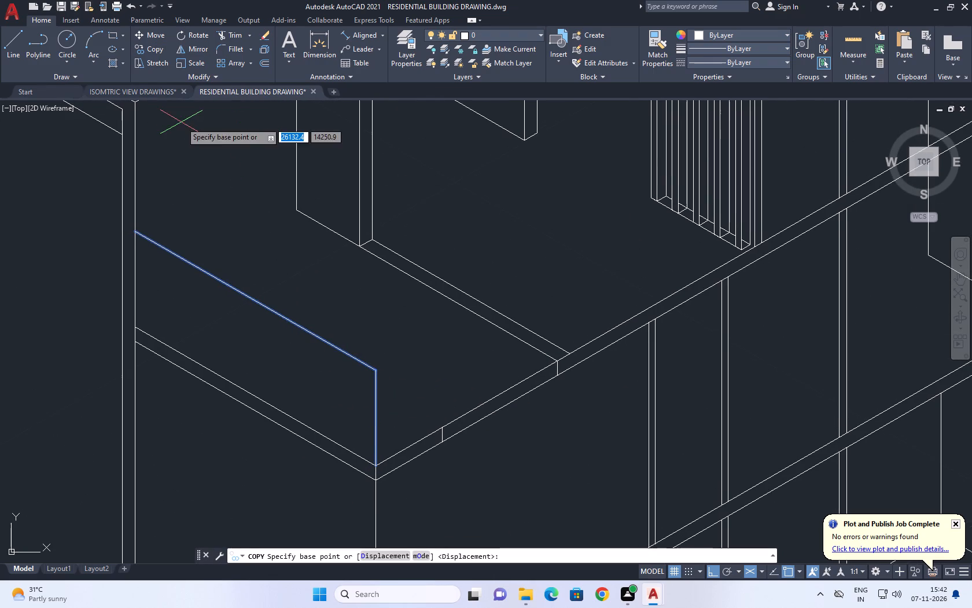
pyautogui.click(152, 38)
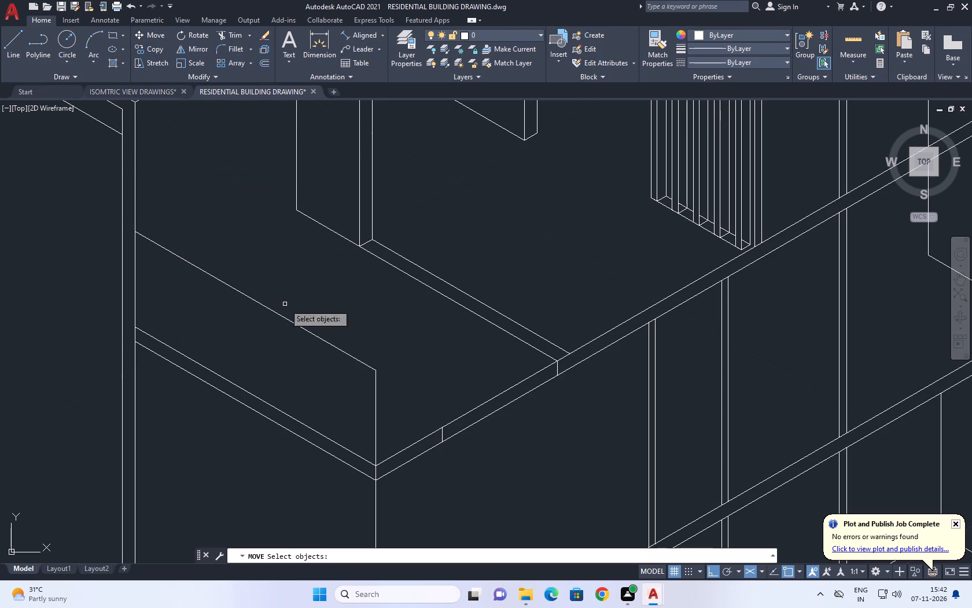
pyautogui.scroll(3, 359, 373)
pyautogui.click(417, 415)
pyautogui.click(384, 345)
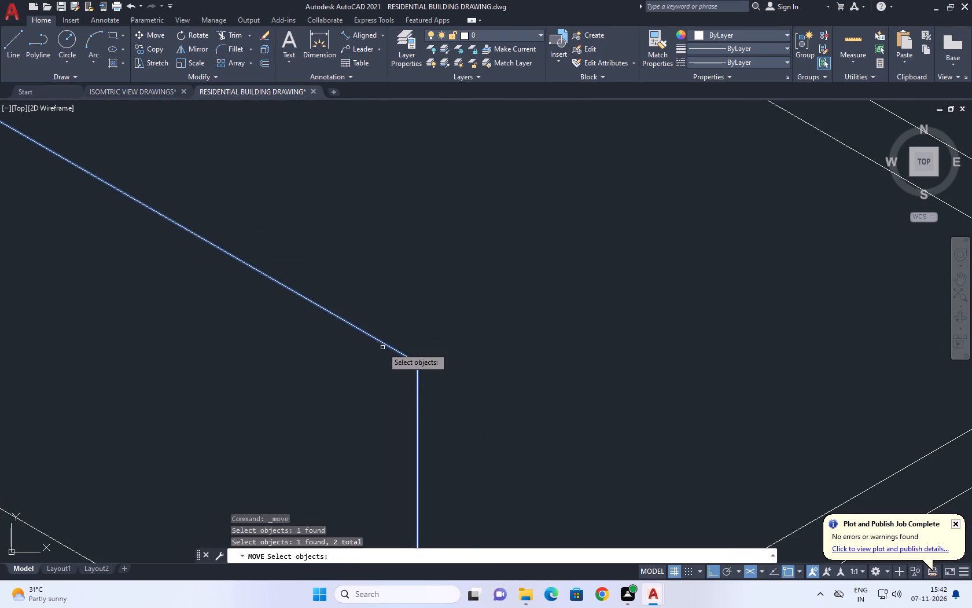
pyautogui.rightClick(399, 314)
pyautogui.scroll(-3, 426, 358)
pyautogui.scroll(1, 432, 450)
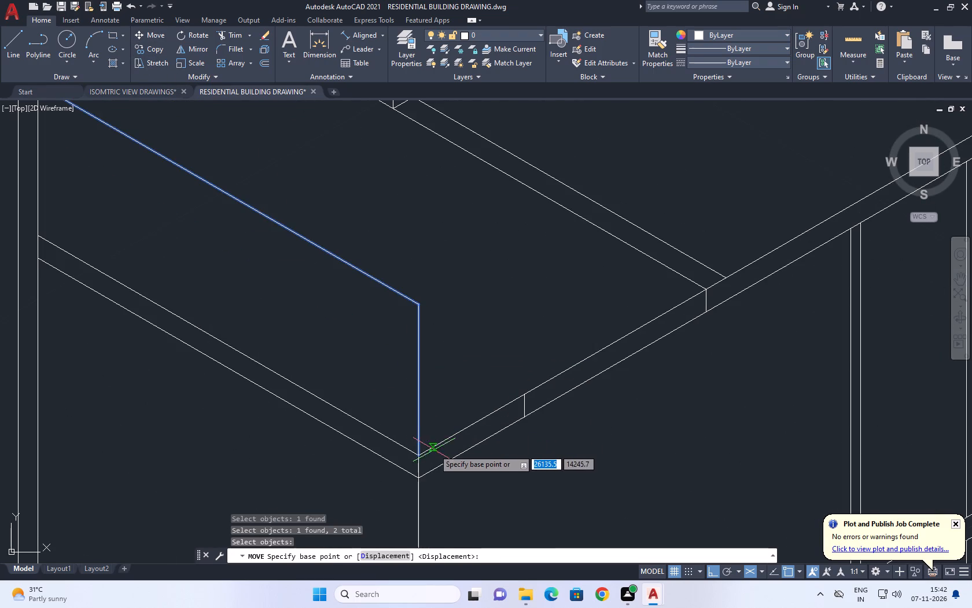
pyautogui.click(415, 456)
pyautogui.click(520, 393)
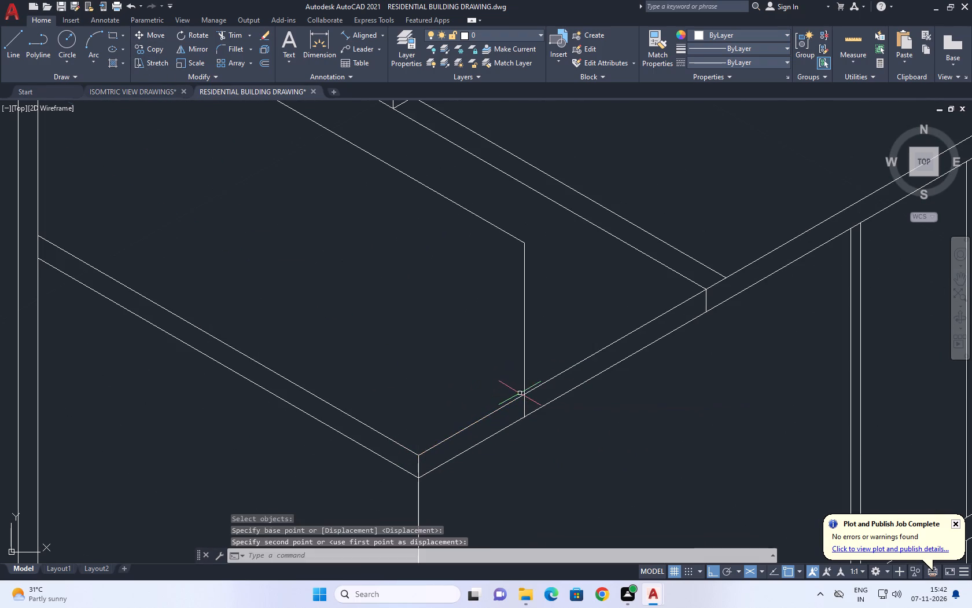
# Trim away the slab edge lines in front of the moved wall and the vertical line below the former slab corner.
pyautogui.scroll(-2, 512, 389)
pyautogui.moveTo(506, 389); pyautogui.dragTo(550, 373, button='middle')
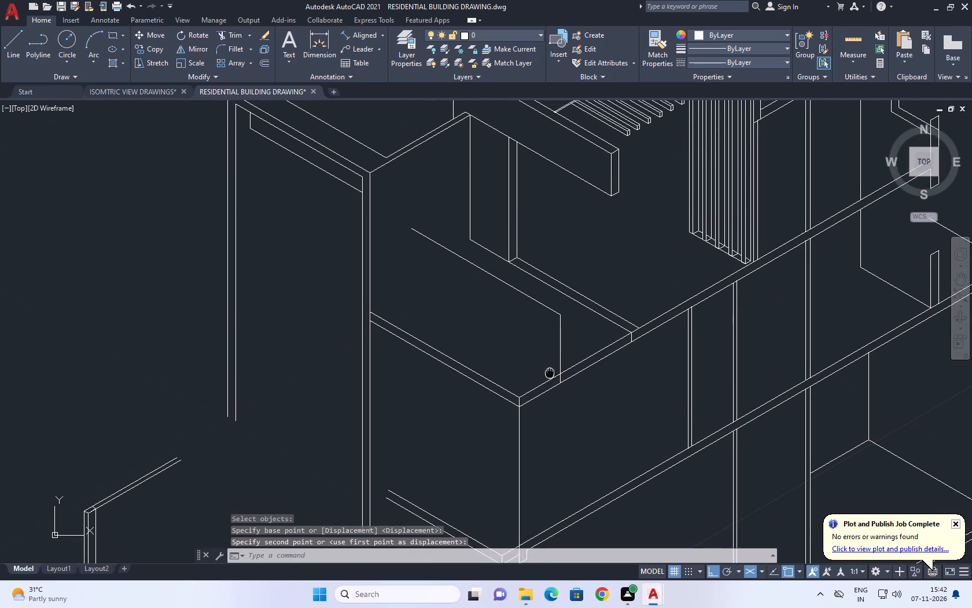
pyautogui.moveTo(550, 373); pyautogui.dragTo(576, 411, button='middle')
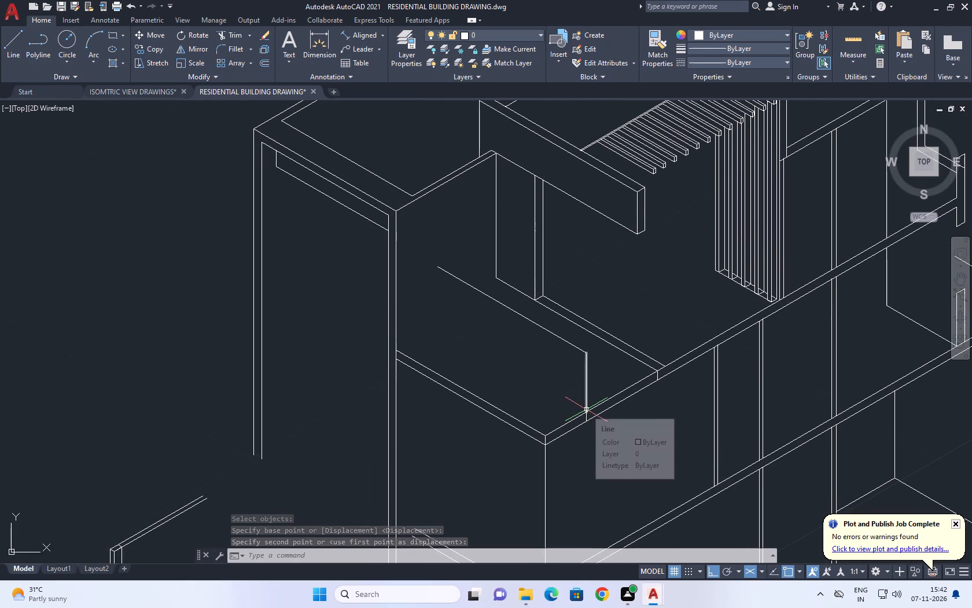
pyautogui.moveTo(524, 400); pyautogui.dragTo(532, 319, button='middle')
pyautogui.moveTo(429, 297); pyautogui.dragTo(436, 309, button='middle')
pyautogui.click(223, 37)
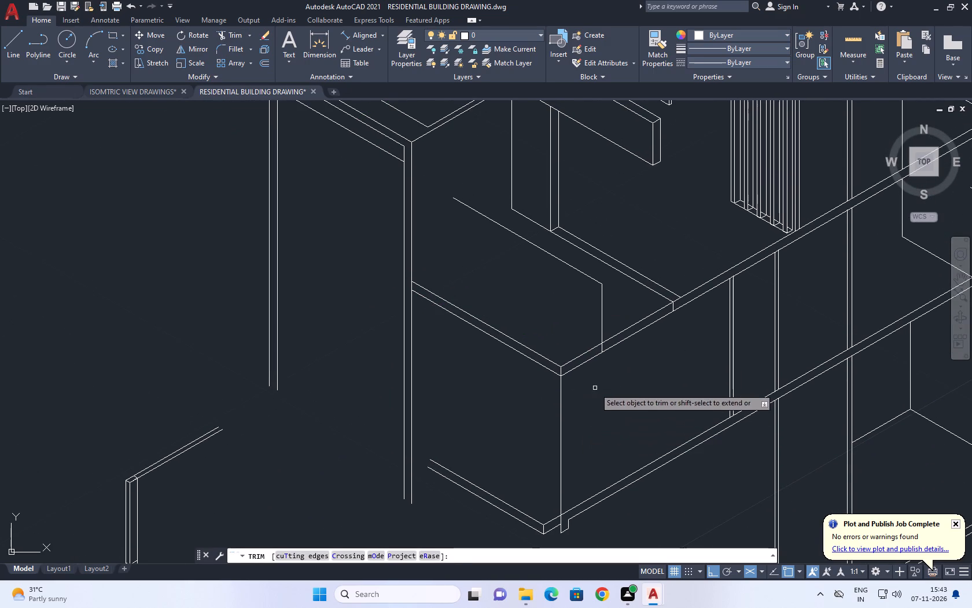
pyautogui.click(595, 388)
pyautogui.click(583, 329)
pyautogui.click(545, 311)
pyautogui.moveTo(518, 394); pyautogui.dragTo(517, 401)
pyautogui.click(586, 379)
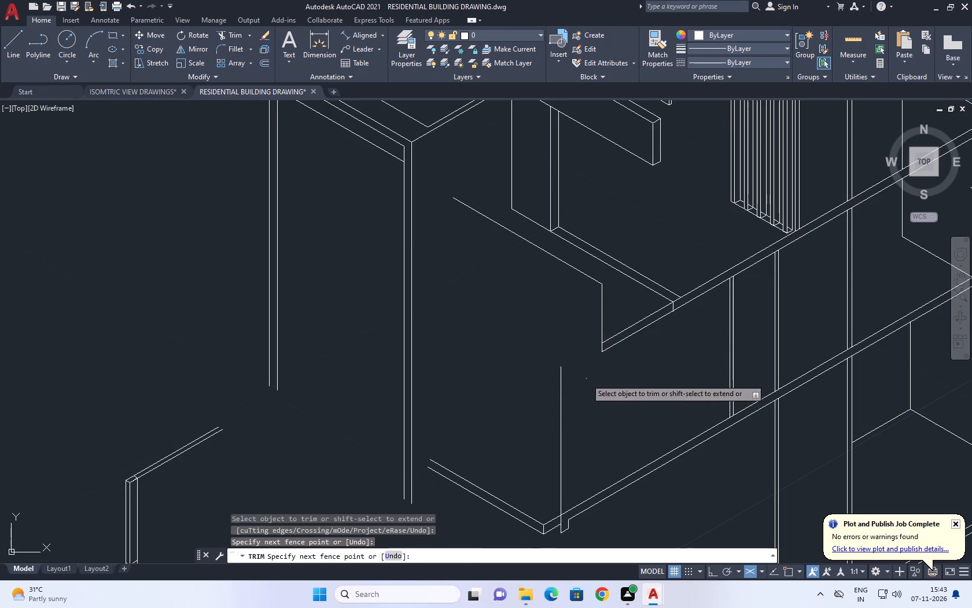
pyautogui.click(544, 393)
pyautogui.rightClick(517, 351)
pyautogui.click(564, 377)
pyautogui.click(542, 363)
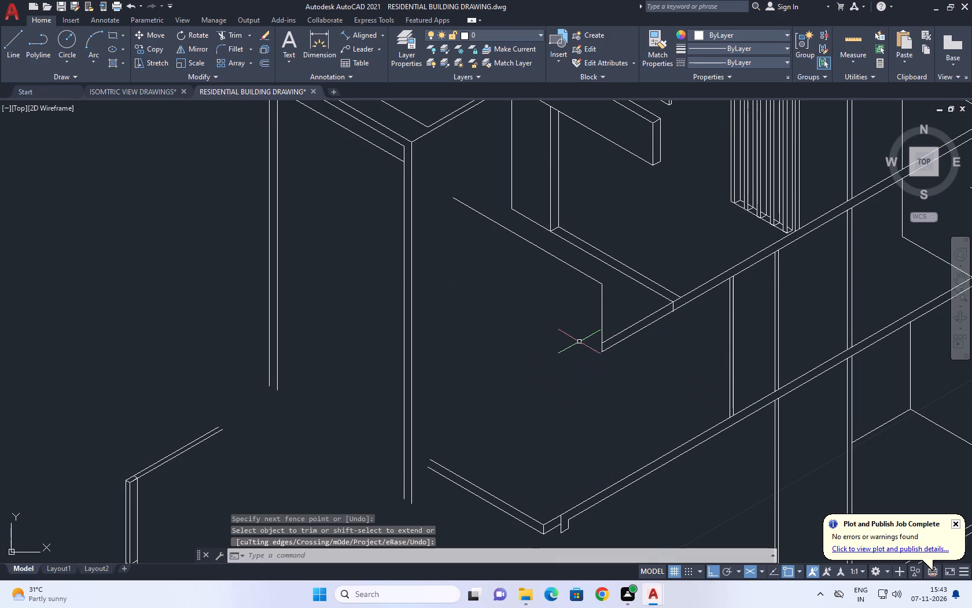
# Draw a line about 4.5 units long at 150° from the lower end of the new slab corner, parallel to the balcony wall's top line.
pyautogui.click(16, 54)
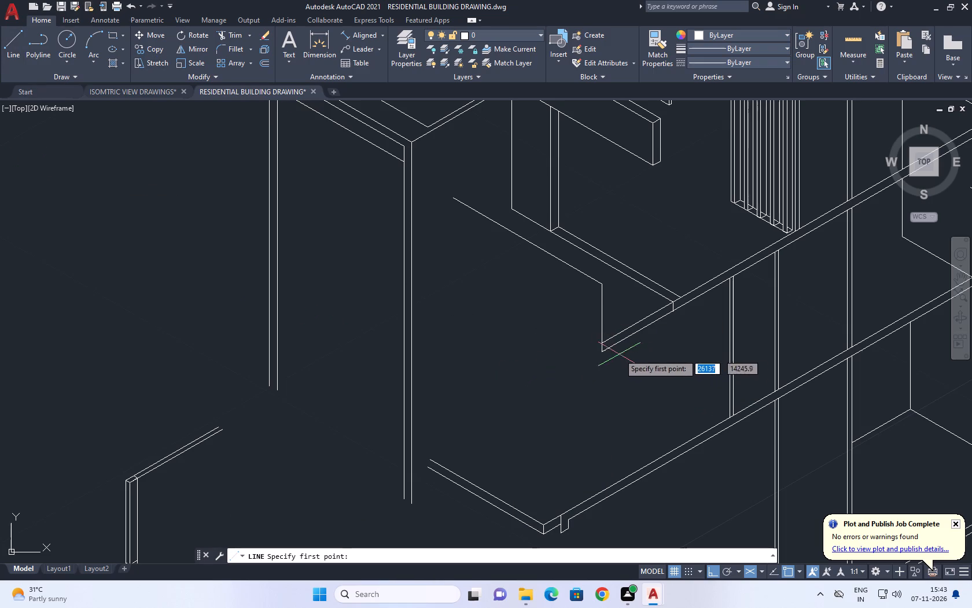
pyautogui.click(603, 353)
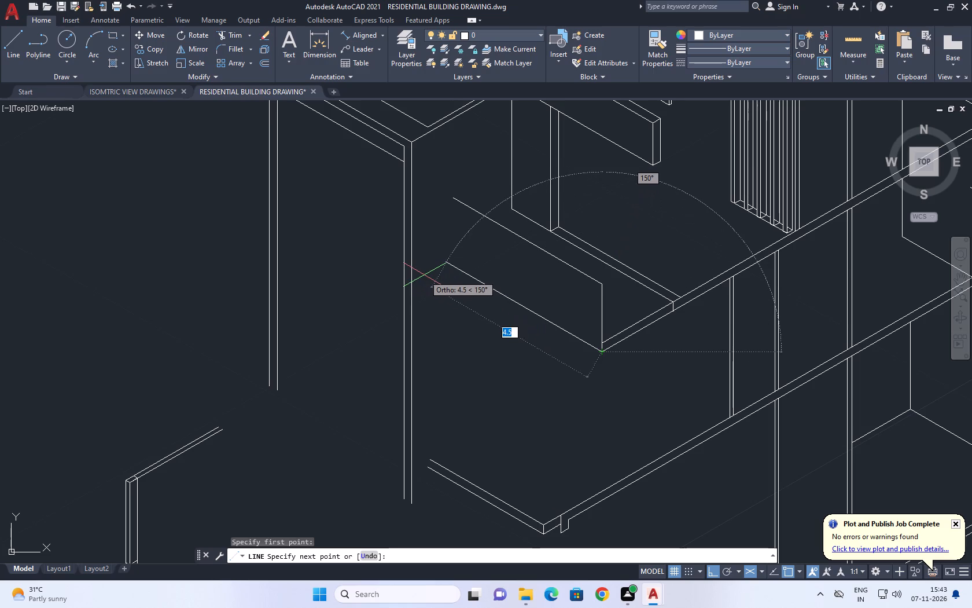
pyautogui.moveTo(424, 275); pyautogui.dragTo(434, 300, button='middle')
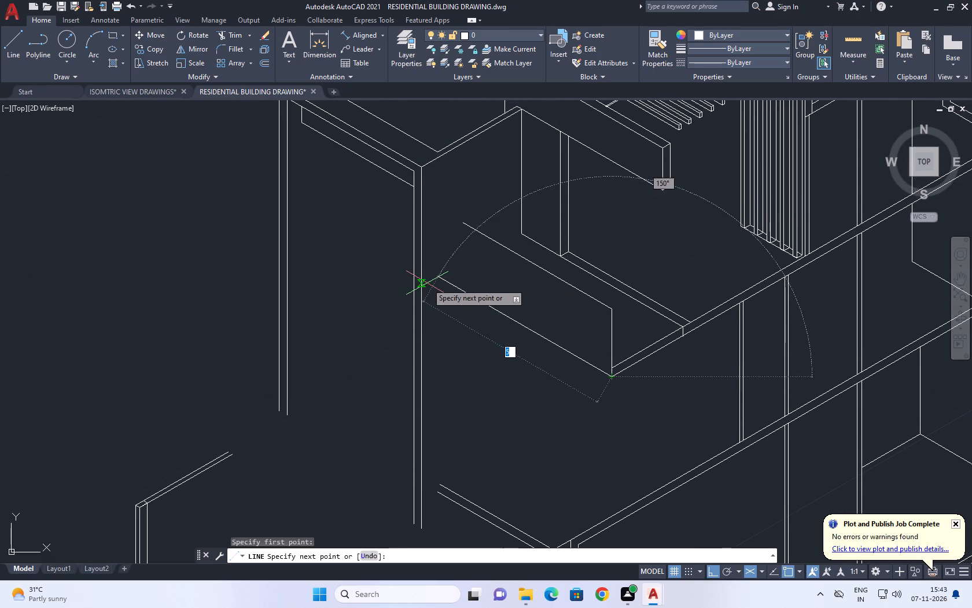
pyautogui.click(456, 285)
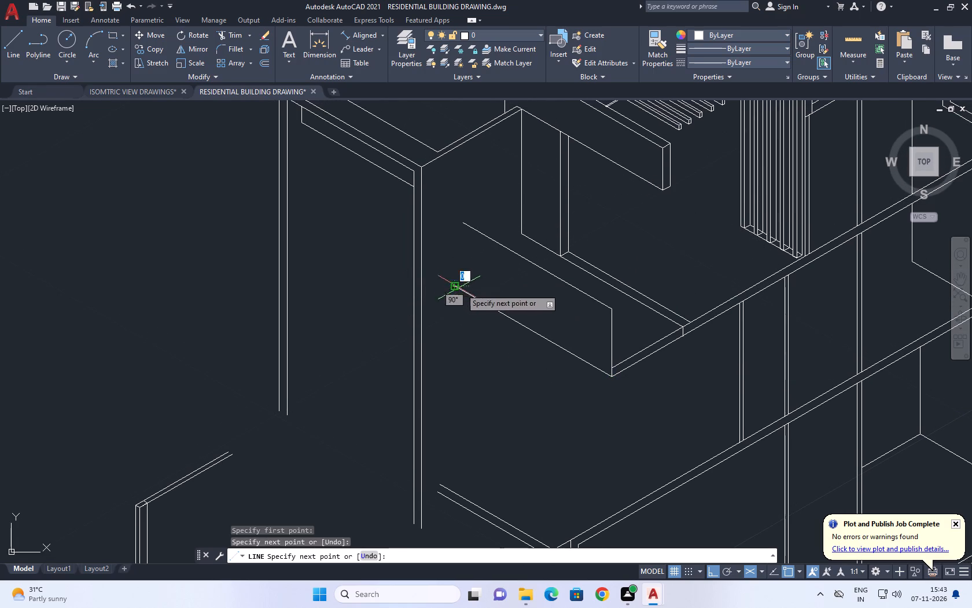
pyautogui.rightClick(489, 285)
pyautogui.click(524, 303)
# Draw the slab front edge's upper line from the wall's base corner, parallel to the new lower line and ending near its far end.
pyautogui.rightClick(541, 291)
pyautogui.click(557, 288)
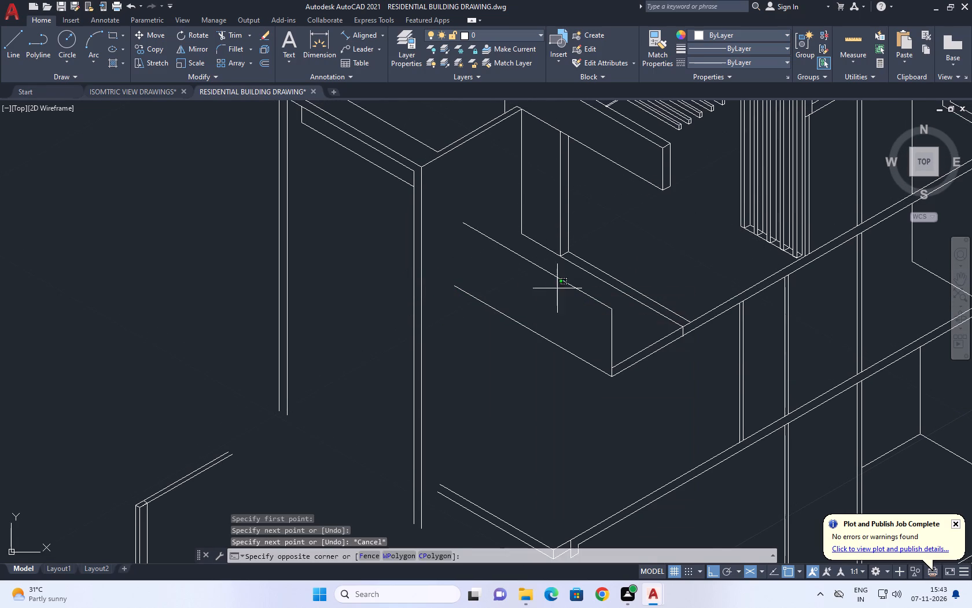
pyautogui.rightClick(555, 304)
pyautogui.click(594, 310)
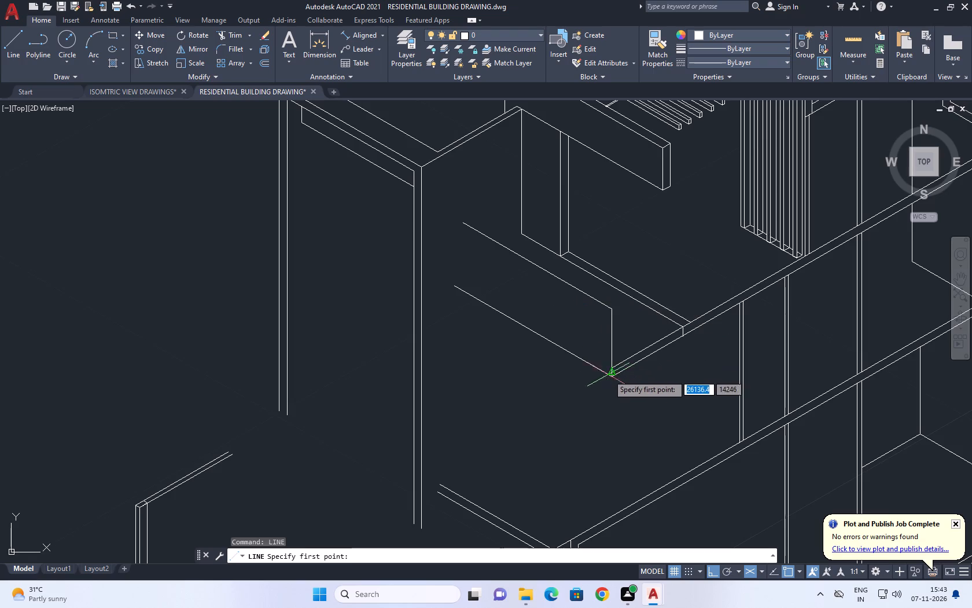
pyautogui.scroll(1, 607, 375)
pyautogui.click(613, 365)
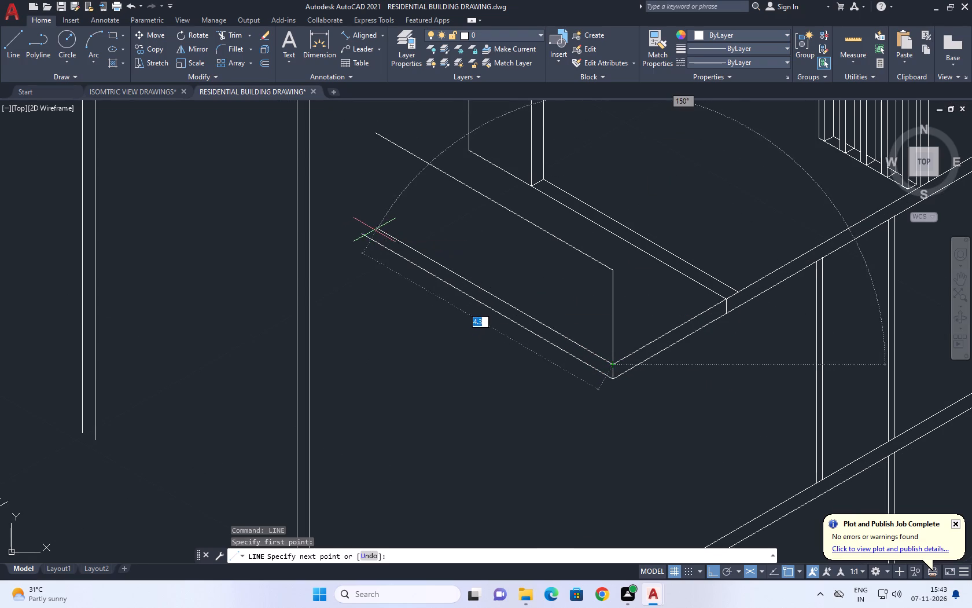
pyautogui.click(370, 222)
pyautogui.rightClick(404, 215)
pyautogui.click(428, 228)
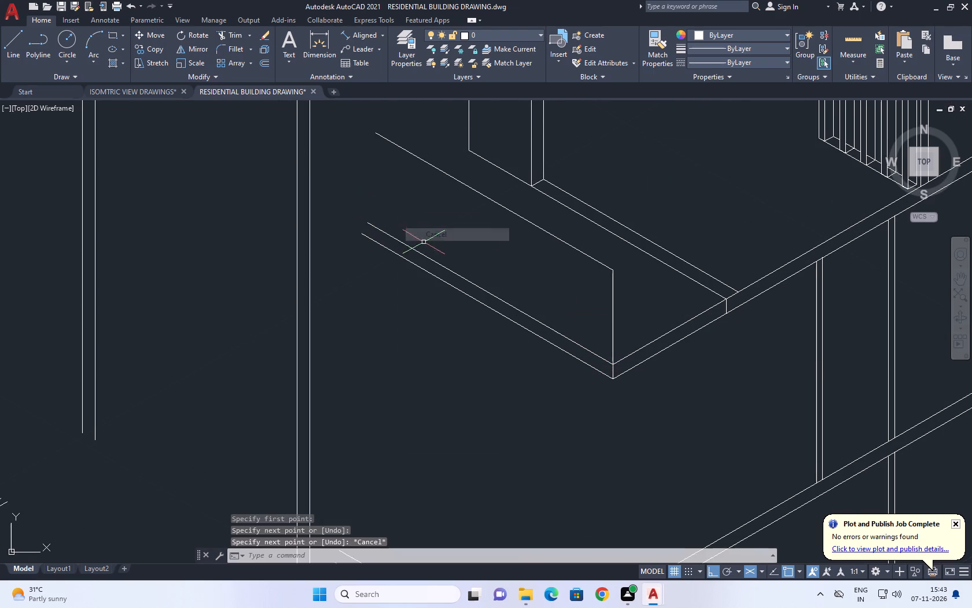
# Erase the short vertical line across the slab edge at the inner wall's outer base corner.
pyautogui.scroll(-1, 423, 248)
pyautogui.moveTo(435, 261); pyautogui.dragTo(419, 257, button='middle')
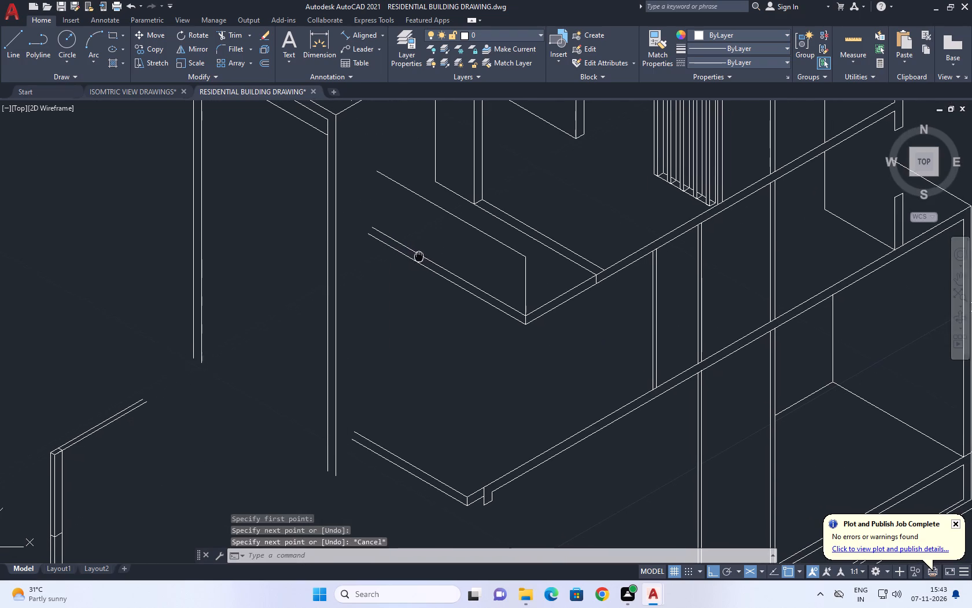
pyautogui.moveTo(419, 257); pyautogui.dragTo(422, 259, button='middle')
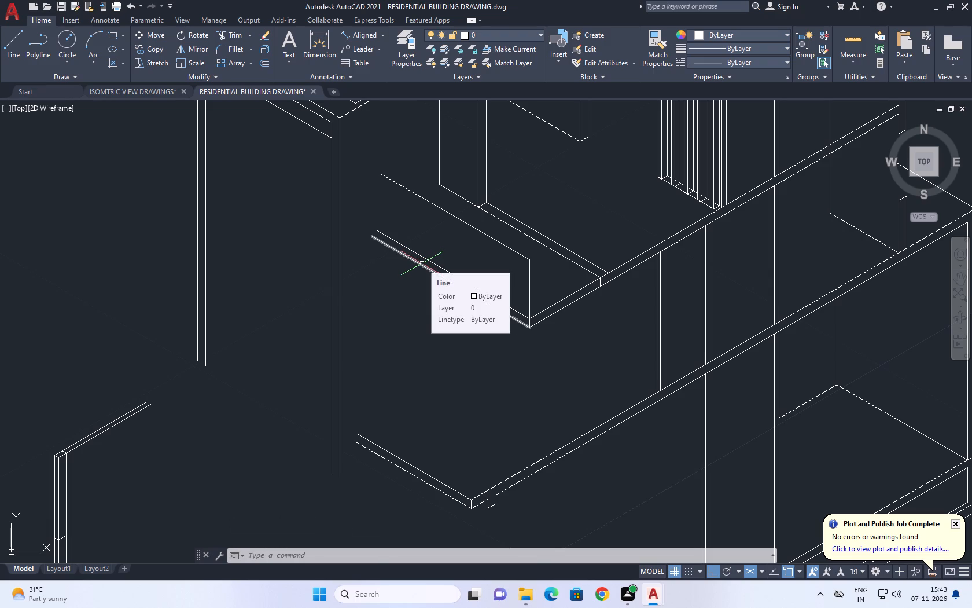
pyautogui.moveTo(464, 287); pyautogui.dragTo(416, 300, button='middle')
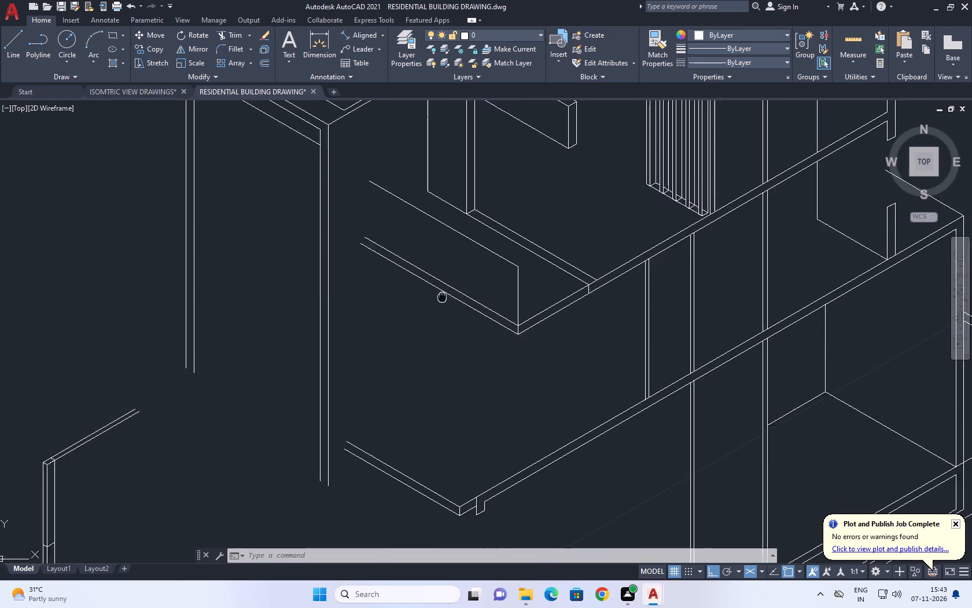
pyautogui.moveTo(416, 300); pyautogui.dragTo(403, 301, button='middle')
pyautogui.scroll(-3, 400, 302)
pyautogui.scroll(1, 416, 268)
pyautogui.moveTo(439, 272); pyautogui.dragTo(434, 281, button='middle')
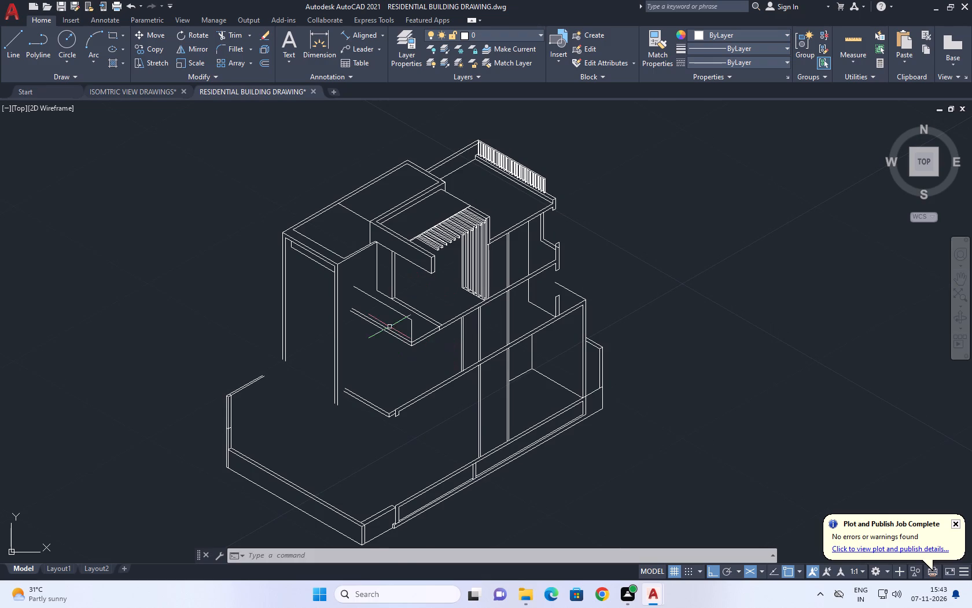
pyautogui.scroll(2, 388, 324)
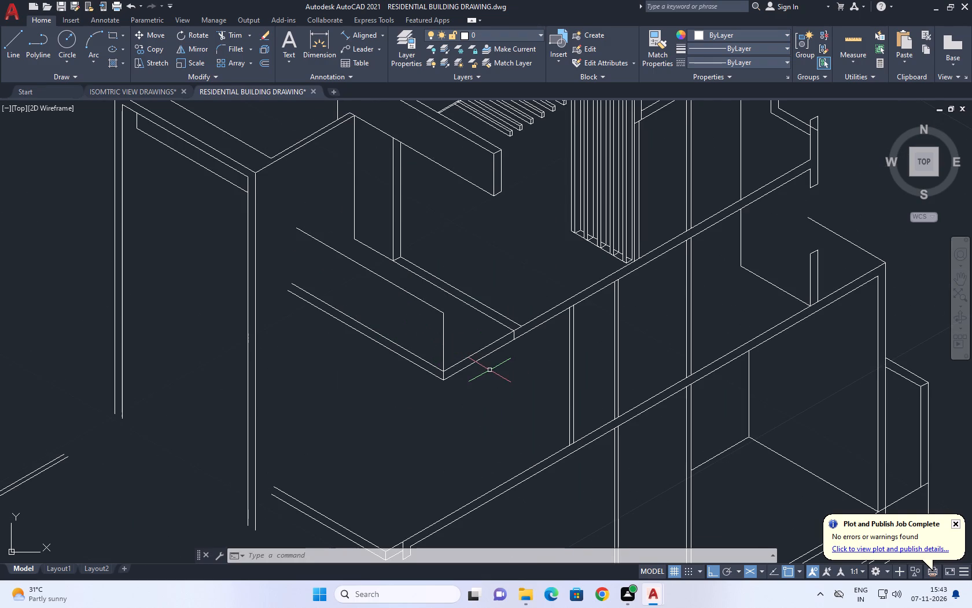
pyautogui.scroll(2, 516, 328)
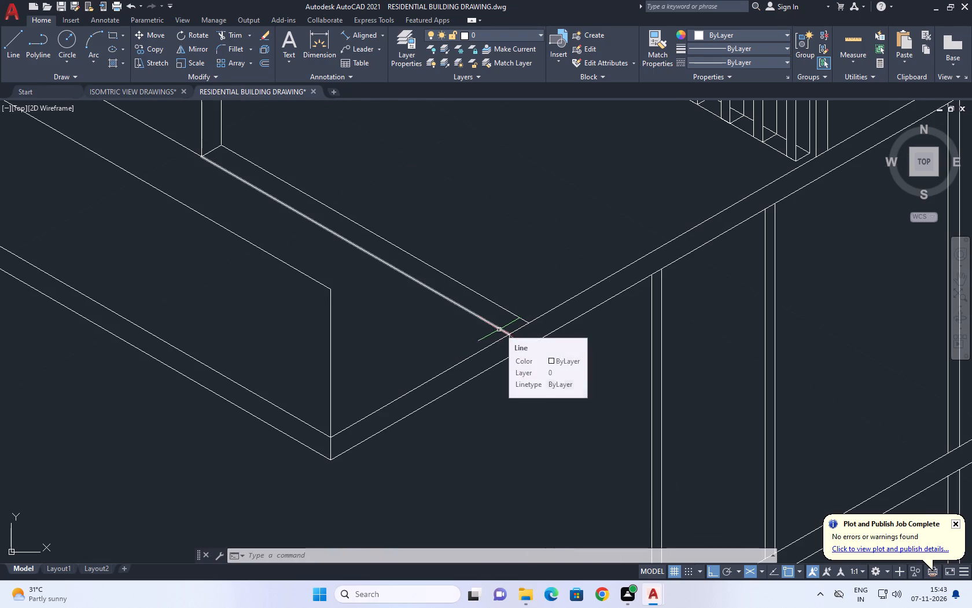
pyautogui.scroll(1, 499, 362)
pyautogui.click(494, 299)
pyautogui.moveTo(521, 387); pyautogui.dragTo(540, 428)
pyautogui.rightClick(519, 256)
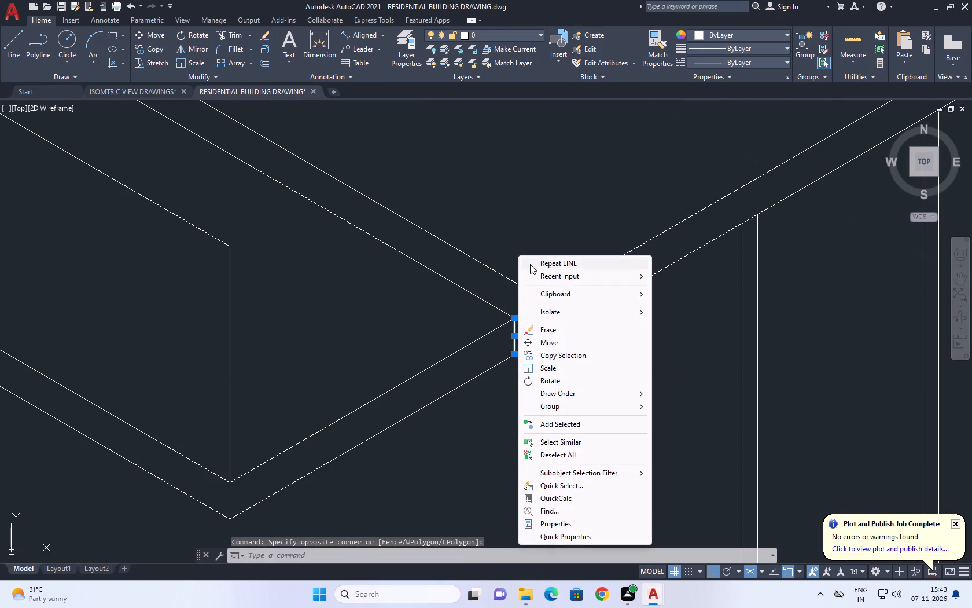
pyautogui.click(544, 334)
# Draw a line at 210° from the inner wall's rear base corner to just beyond the line of the slab's front edge.
pyautogui.scroll(-3, 547, 334)
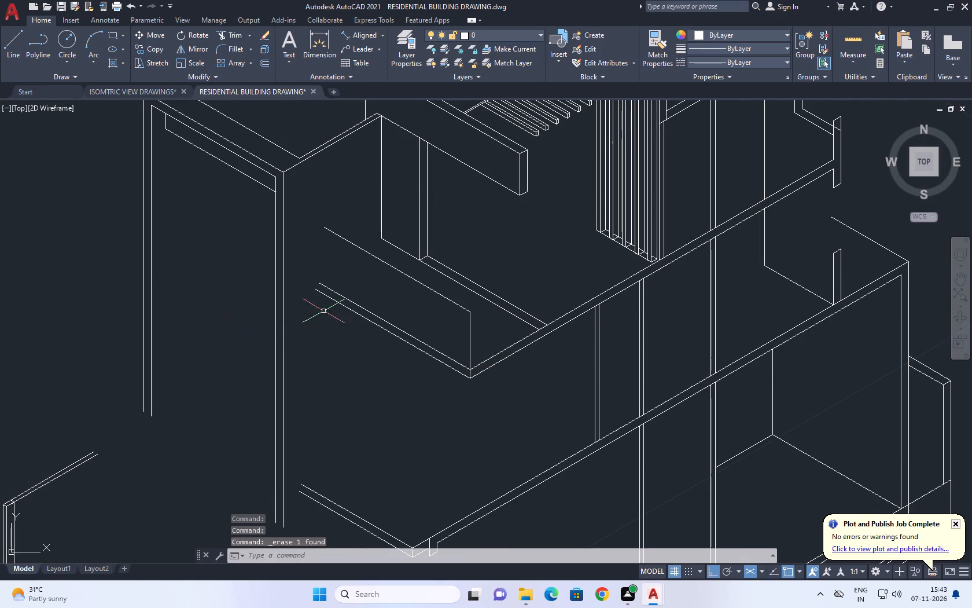
pyautogui.moveTo(323, 343); pyautogui.dragTo(344, 382, button='middle')
pyautogui.press('l')
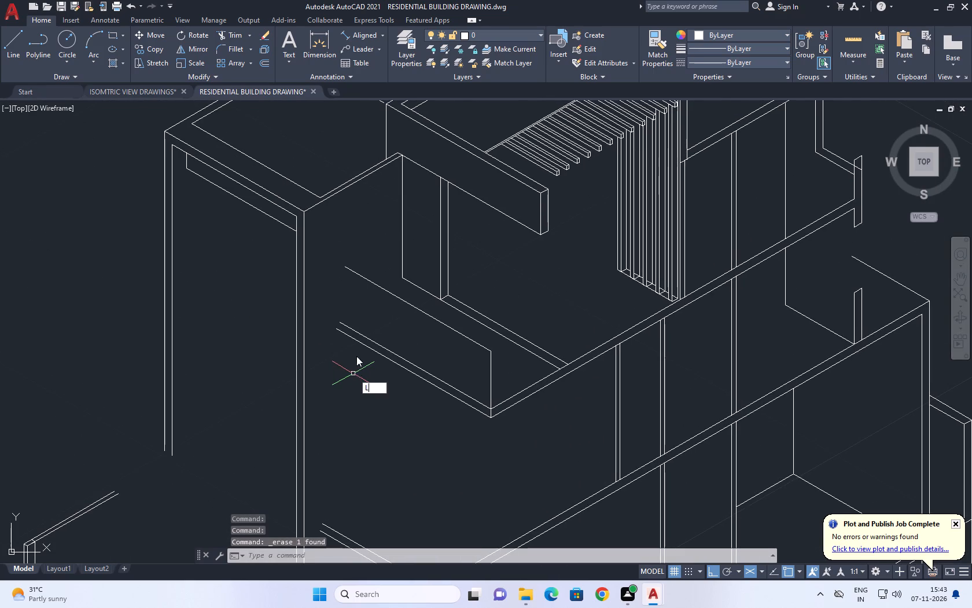
pyautogui.press('space')
pyautogui.click(400, 276)
pyautogui.scroll(1, 319, 335)
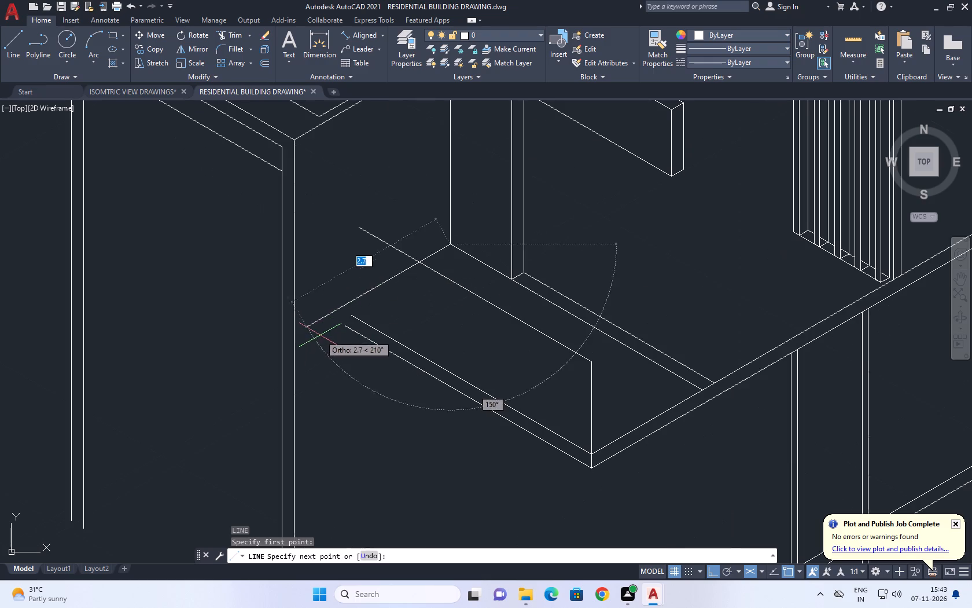
pyautogui.click(330, 331)
pyautogui.press('space')
# Extend the slab front edge's upper and lower lines to the new cross line.
pyautogui.write('EX')
pyautogui.press('space')
pyautogui.click(358, 354)
pyautogui.click(367, 312)
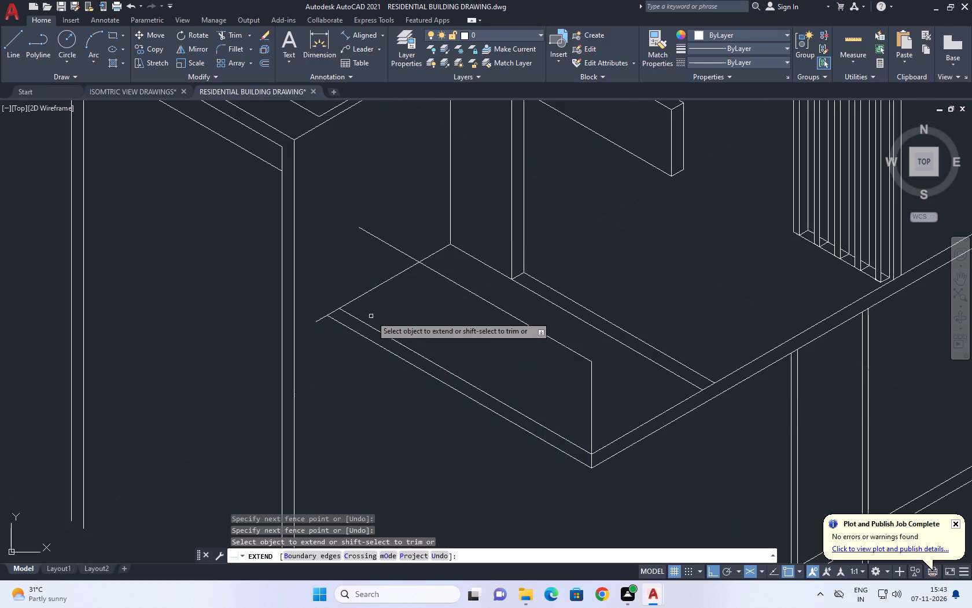
pyautogui.press('space')
# Draw a vertical line down from the far end of the slab front edge's upper line to just below its lower line.
pyautogui.moveTo(316, 313); pyautogui.dragTo(345, 376, button='middle')
pyautogui.write('L')
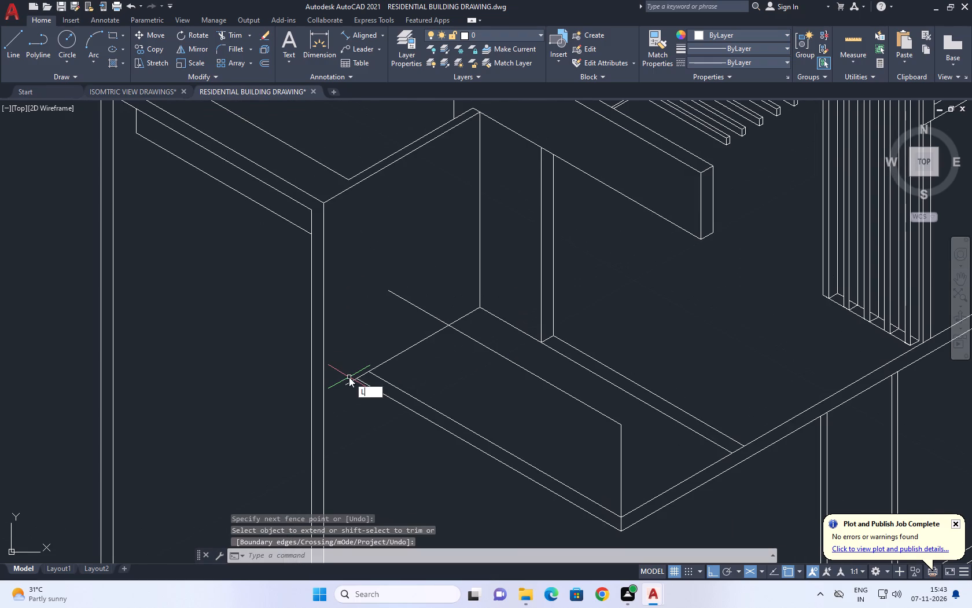
pyautogui.press('space')
pyautogui.scroll(2, 349, 377)
pyautogui.click(396, 368)
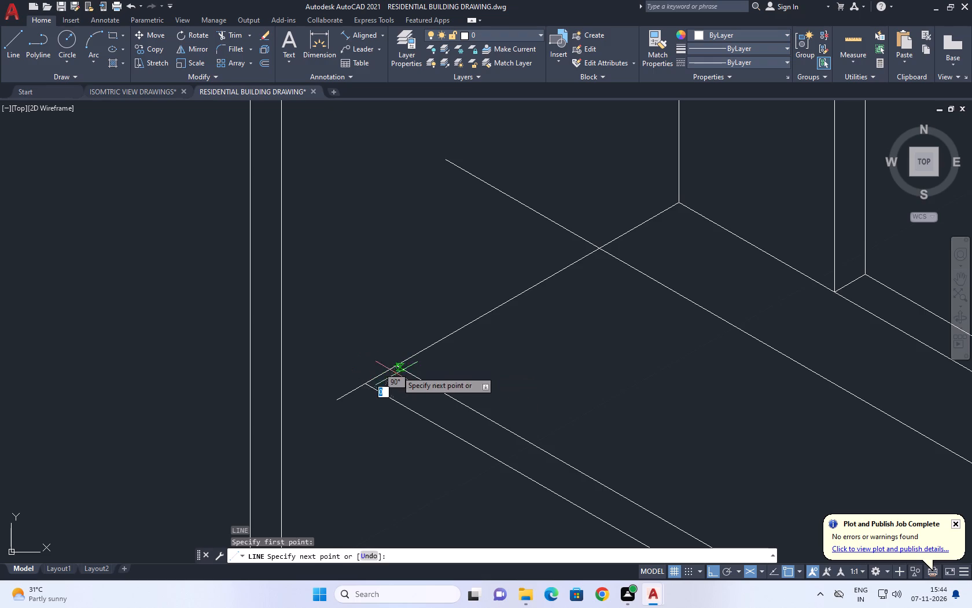
pyautogui.press('F5')
pyautogui.click(395, 438)
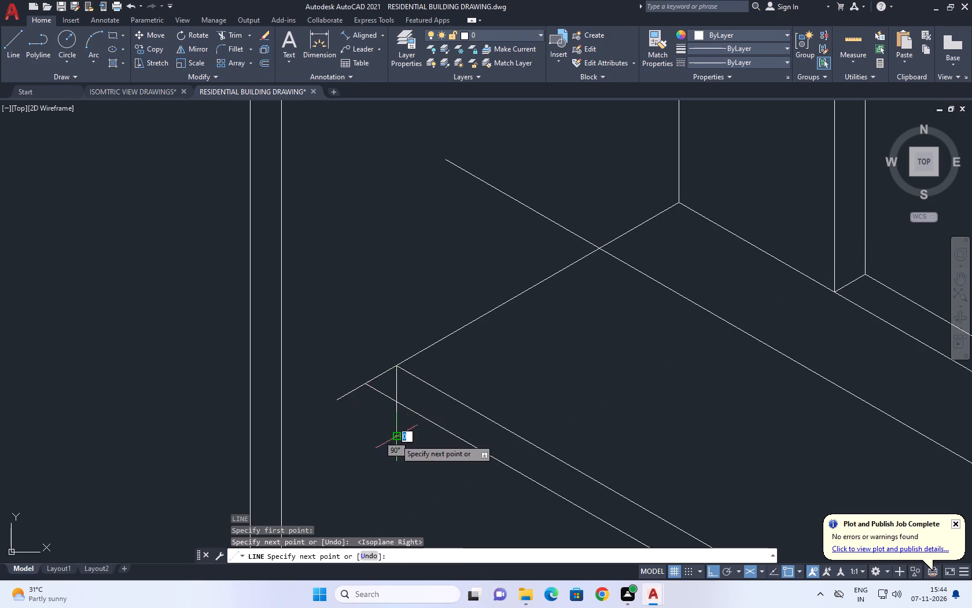
pyautogui.press('space')
# Trim the cross line and lower edge line beyond the new vertical line, and the vertical's tail below the slab.
pyautogui.write('TR')
pyautogui.press('space')
pyautogui.click(393, 423)
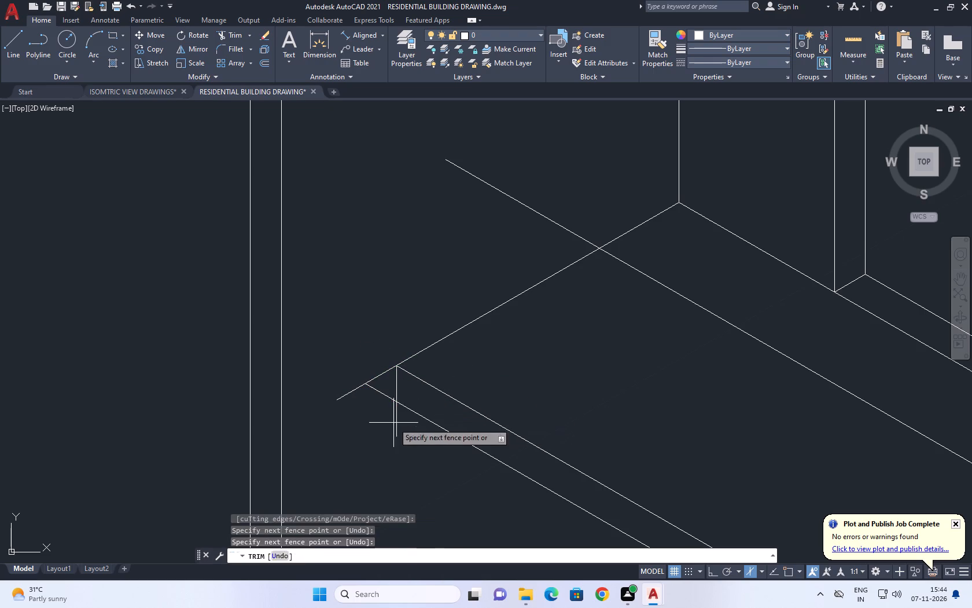
pyautogui.click(393, 357)
pyautogui.click(395, 428)
pyautogui.scroll(-4, 400, 419)
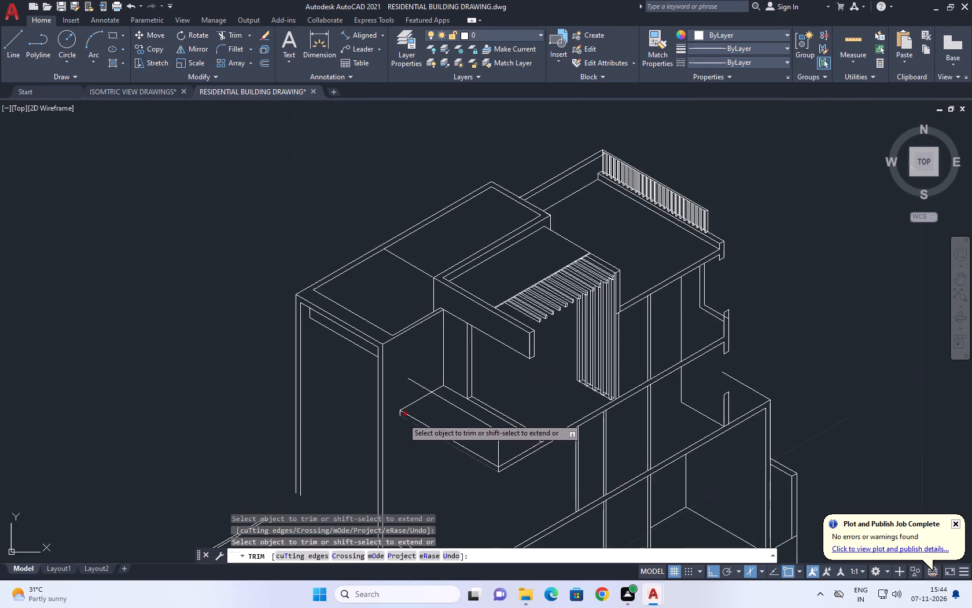
pyautogui.press('space')
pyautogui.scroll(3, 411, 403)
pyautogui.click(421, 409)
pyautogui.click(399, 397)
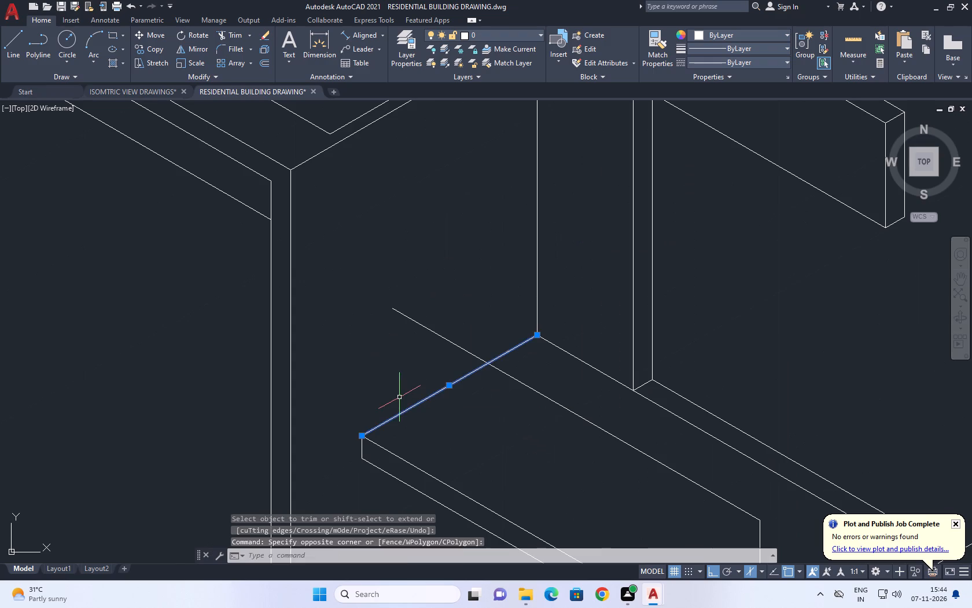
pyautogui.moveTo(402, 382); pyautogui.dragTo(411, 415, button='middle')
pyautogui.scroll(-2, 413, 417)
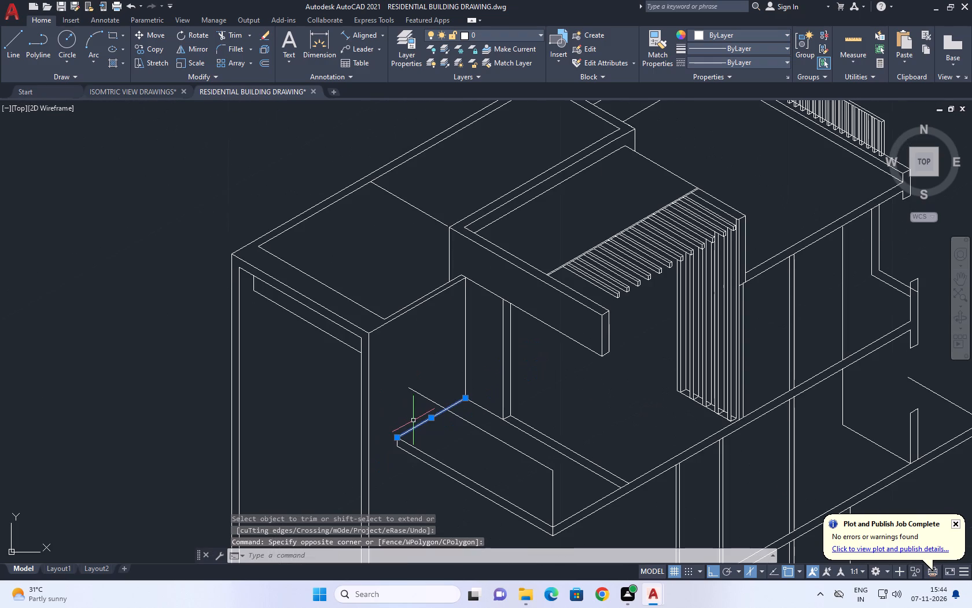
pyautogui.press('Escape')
# Draw a vertical line up from the slab edge's far upper corner to above the balcony wall's top line.
pyautogui.press('l')
pyautogui.press('space')
pyautogui.scroll(1, 403, 425)
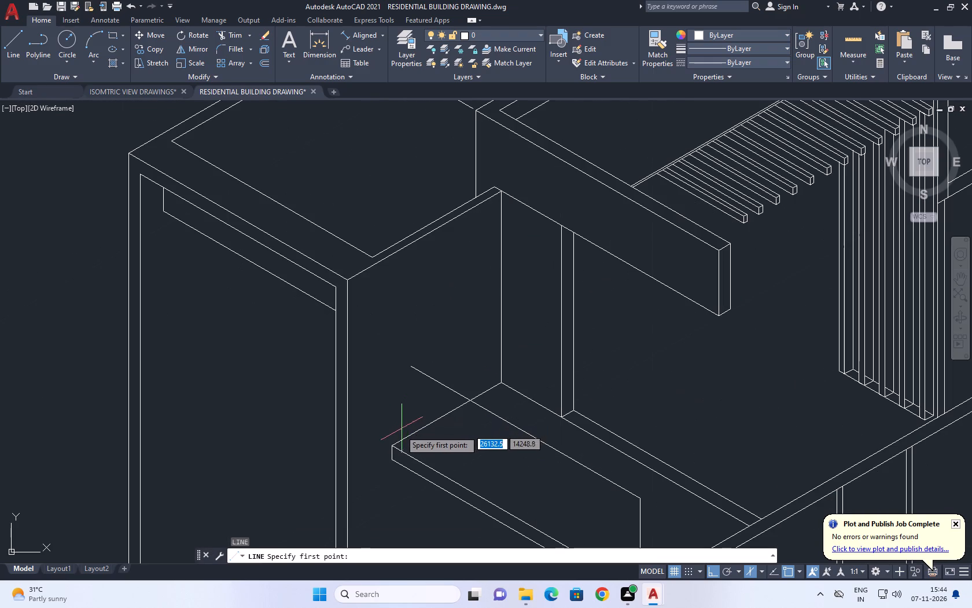
pyautogui.moveTo(393, 441); pyautogui.dragTo(395, 434)
pyautogui.scroll(1, 408, 377)
pyautogui.click(389, 331)
pyautogui.press('space')
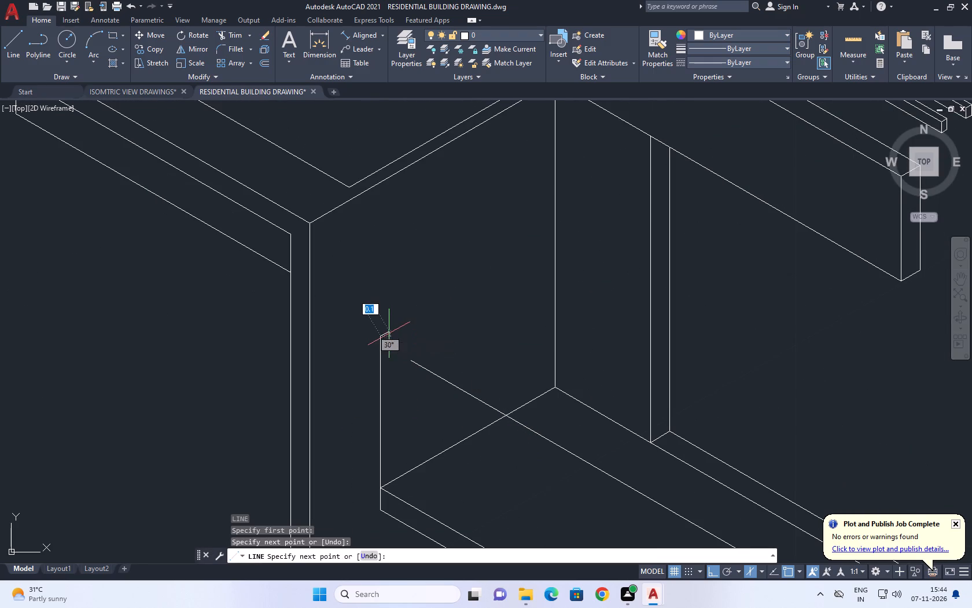
# Fillet the balcony wall's top line and the new vertical line into a sharp corner.
pyautogui.press('f')
pyautogui.press('space')
pyautogui.click(422, 368)
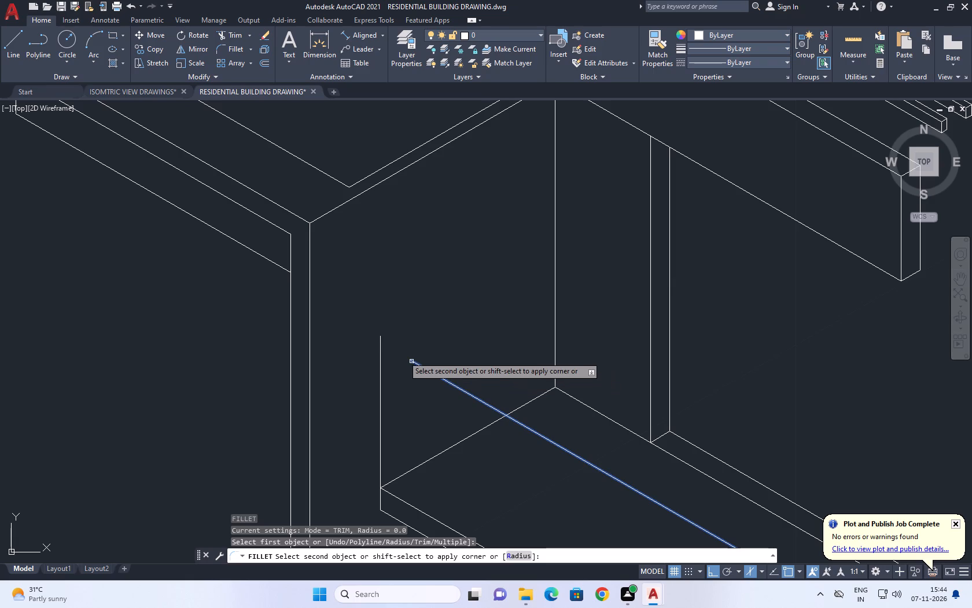
pyautogui.click(381, 348)
pyautogui.scroll(-2, 416, 332)
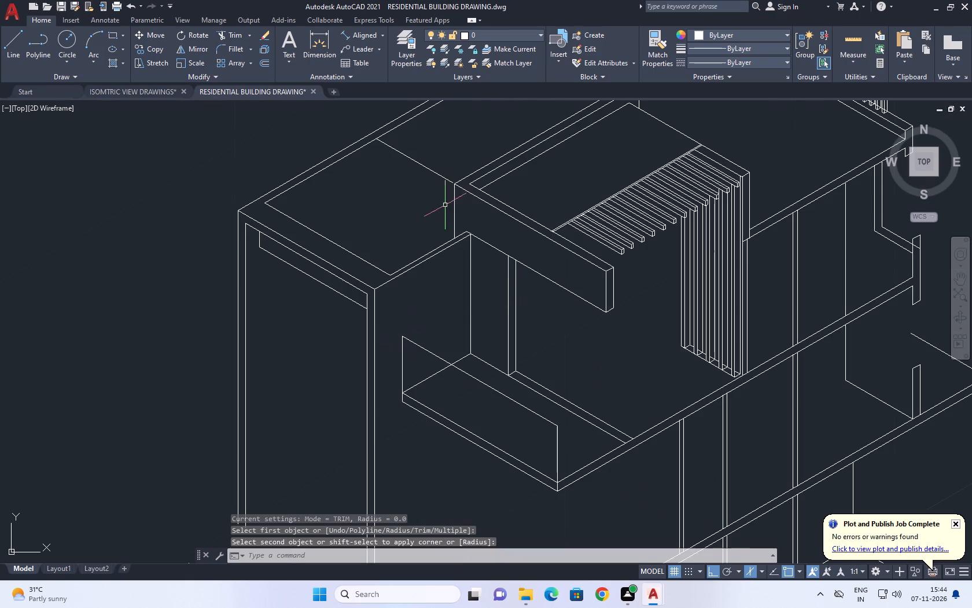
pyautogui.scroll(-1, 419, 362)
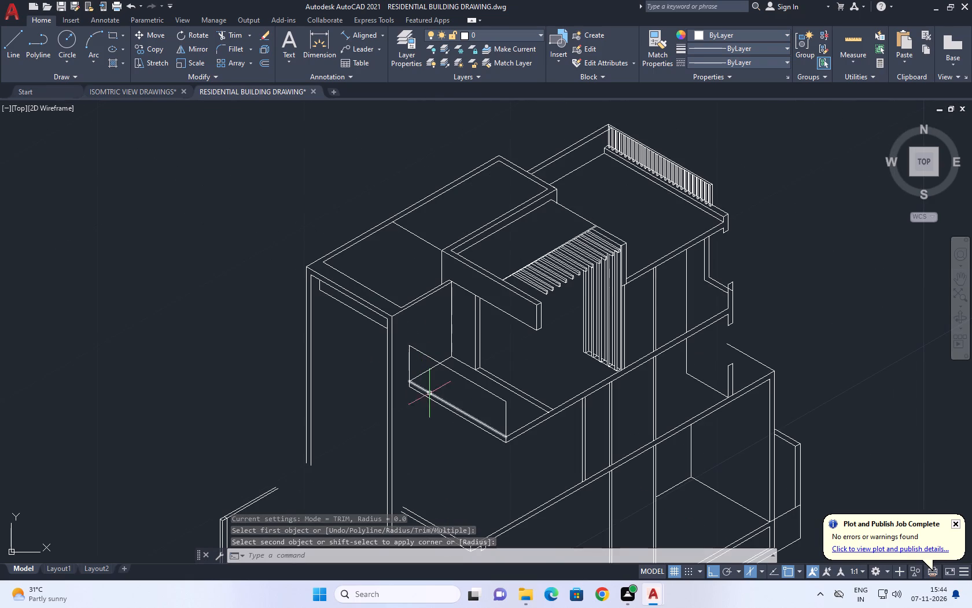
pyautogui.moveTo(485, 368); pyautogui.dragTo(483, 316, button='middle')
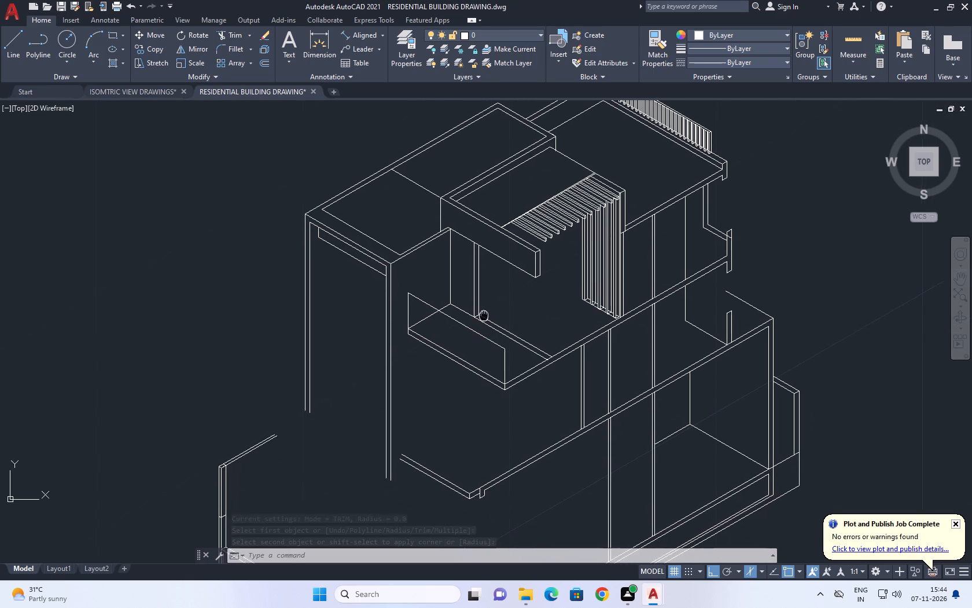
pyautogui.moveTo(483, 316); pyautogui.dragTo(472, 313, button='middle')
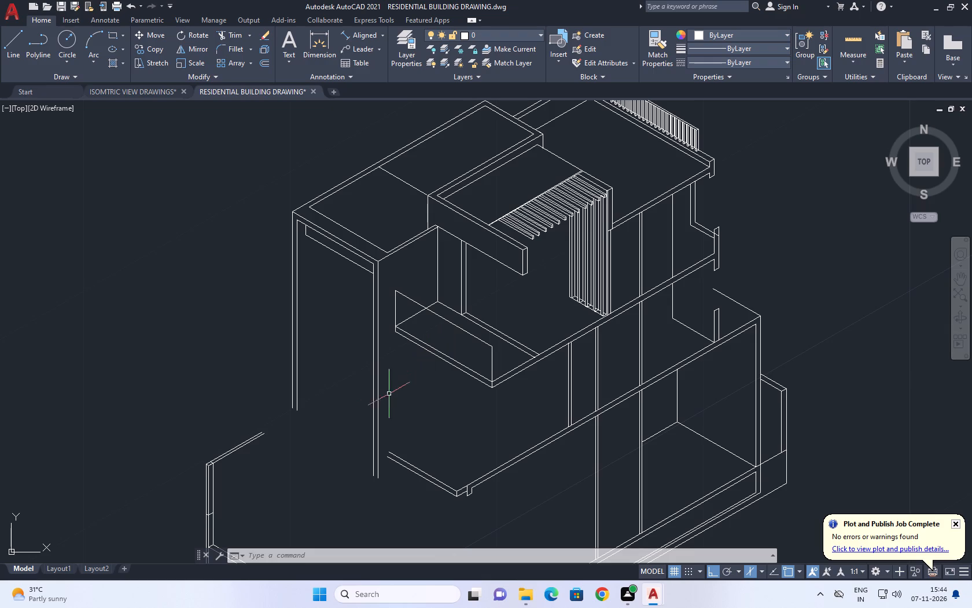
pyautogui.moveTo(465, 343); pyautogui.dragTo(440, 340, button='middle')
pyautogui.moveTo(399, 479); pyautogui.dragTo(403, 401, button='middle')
# Save the drawing as RESIDENTIAL BUILDING DRAWING, replacing the existing file.
pyautogui.click(14, 10)
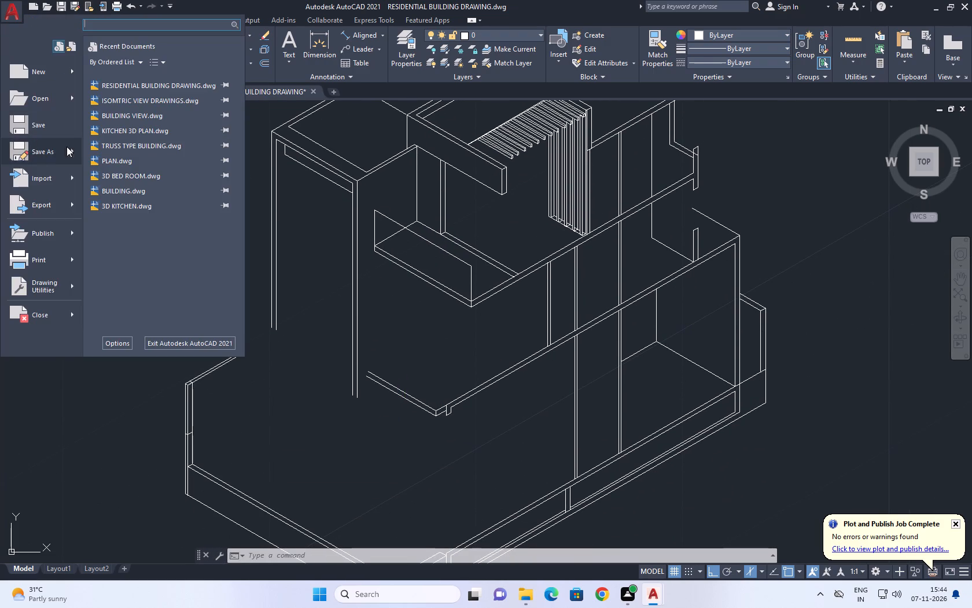
pyautogui.click(58, 146)
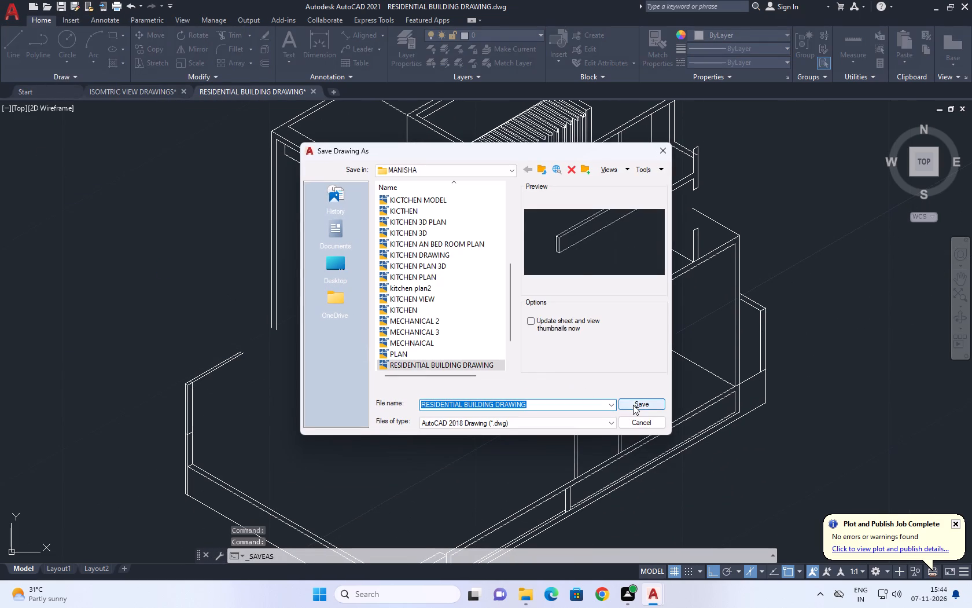
pyautogui.click(633, 405)
pyautogui.click(466, 324)
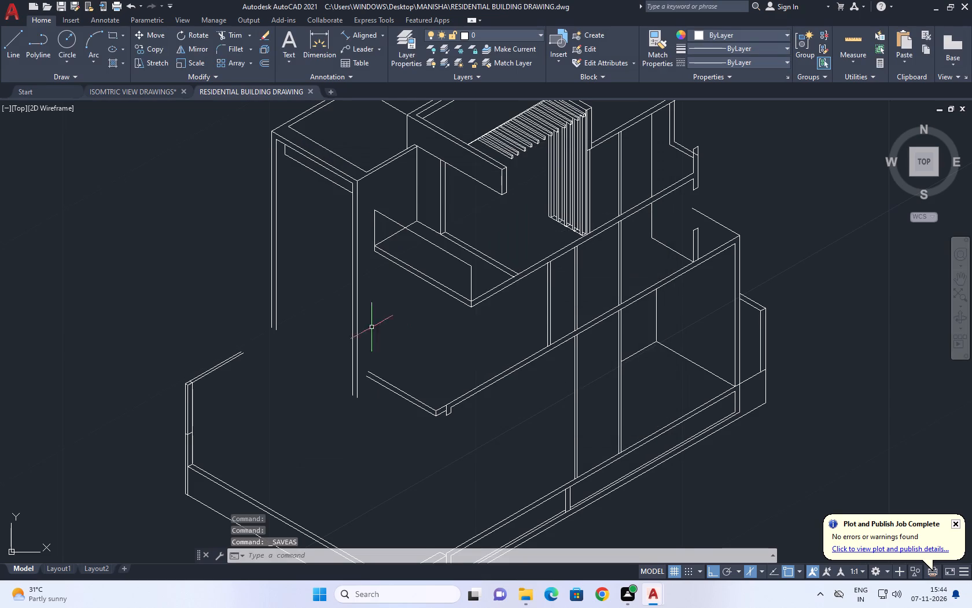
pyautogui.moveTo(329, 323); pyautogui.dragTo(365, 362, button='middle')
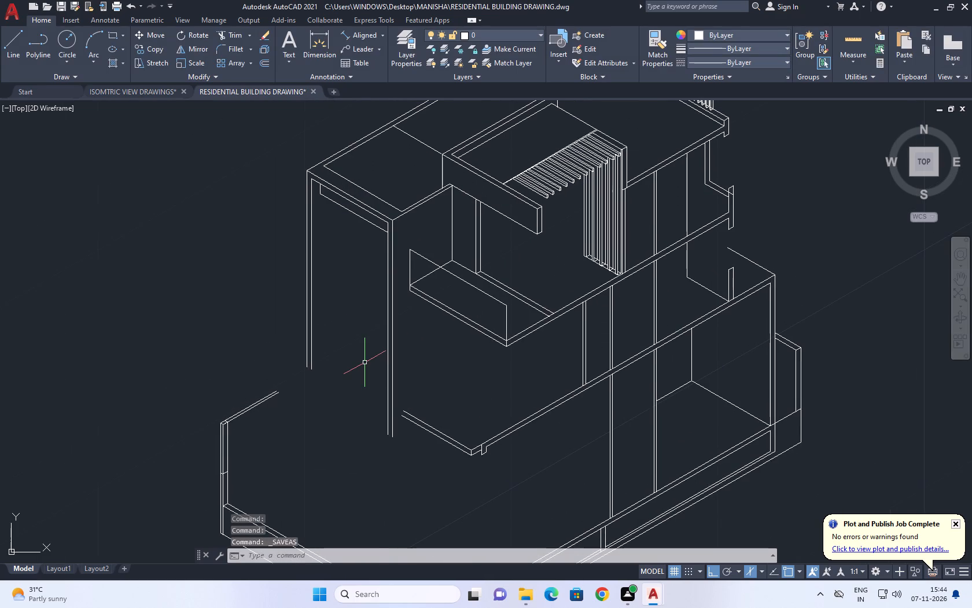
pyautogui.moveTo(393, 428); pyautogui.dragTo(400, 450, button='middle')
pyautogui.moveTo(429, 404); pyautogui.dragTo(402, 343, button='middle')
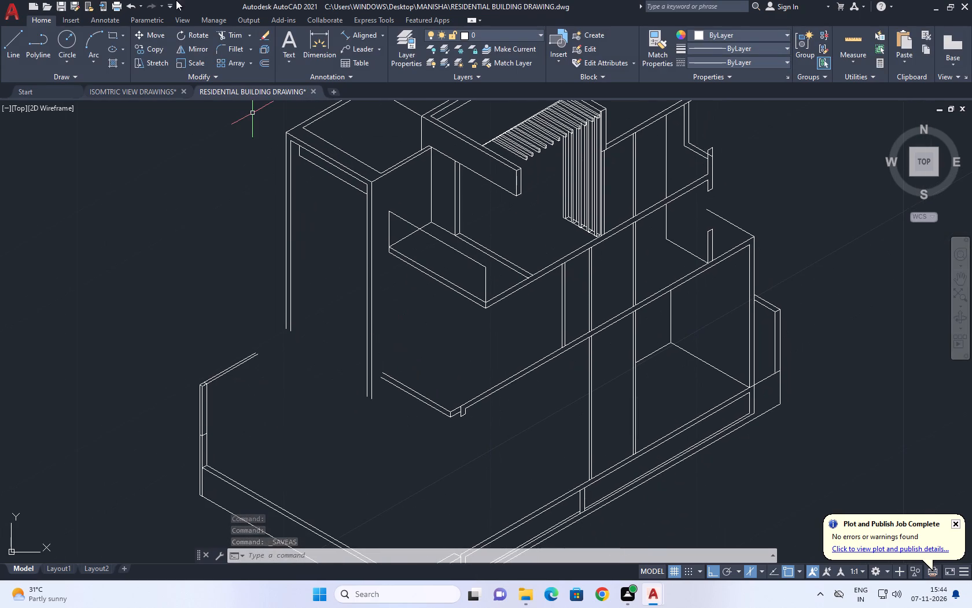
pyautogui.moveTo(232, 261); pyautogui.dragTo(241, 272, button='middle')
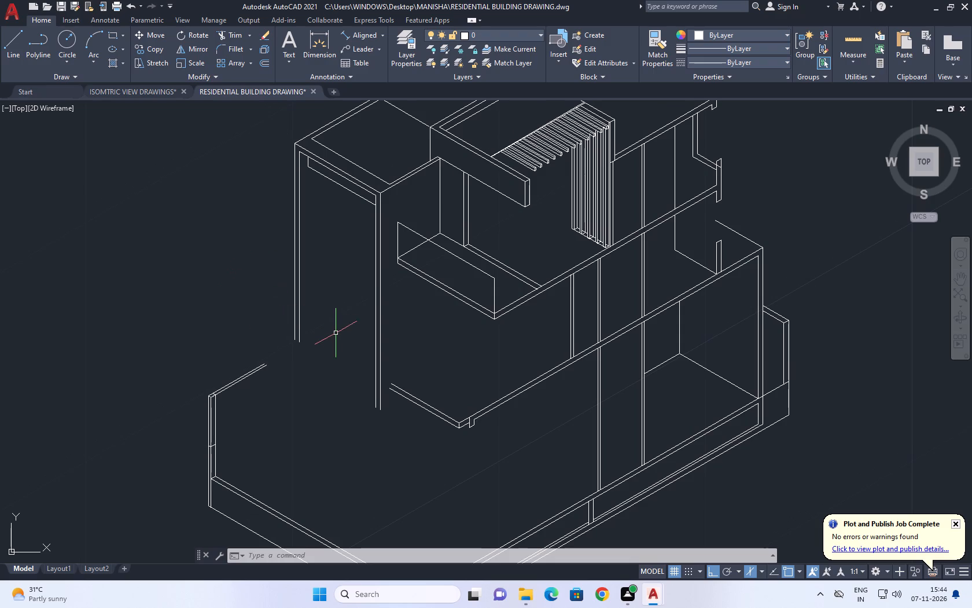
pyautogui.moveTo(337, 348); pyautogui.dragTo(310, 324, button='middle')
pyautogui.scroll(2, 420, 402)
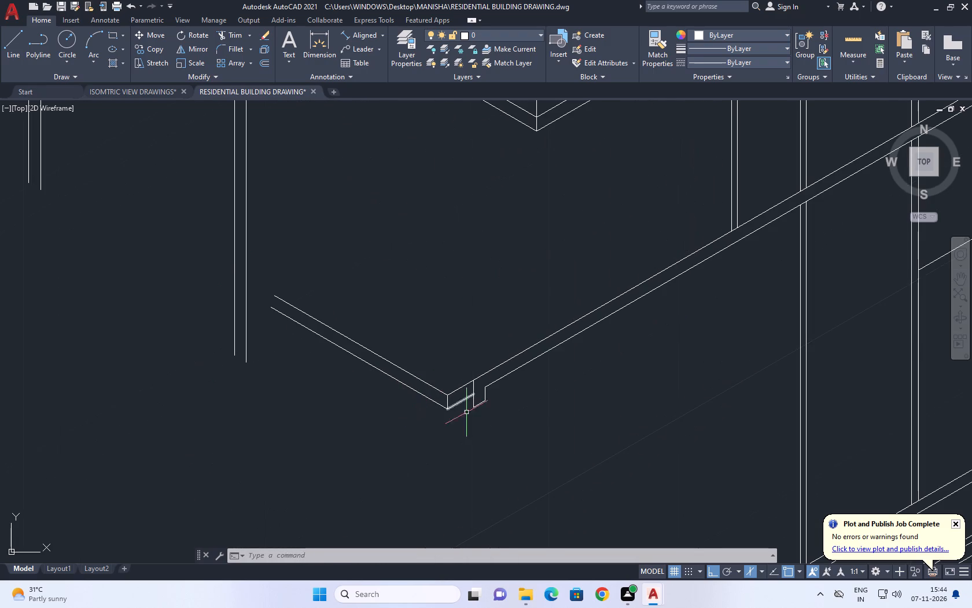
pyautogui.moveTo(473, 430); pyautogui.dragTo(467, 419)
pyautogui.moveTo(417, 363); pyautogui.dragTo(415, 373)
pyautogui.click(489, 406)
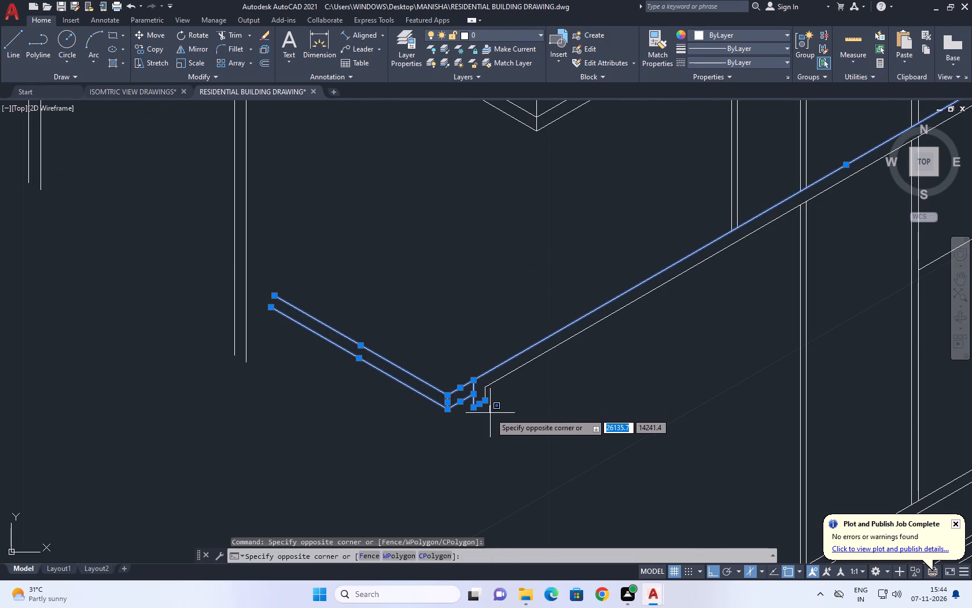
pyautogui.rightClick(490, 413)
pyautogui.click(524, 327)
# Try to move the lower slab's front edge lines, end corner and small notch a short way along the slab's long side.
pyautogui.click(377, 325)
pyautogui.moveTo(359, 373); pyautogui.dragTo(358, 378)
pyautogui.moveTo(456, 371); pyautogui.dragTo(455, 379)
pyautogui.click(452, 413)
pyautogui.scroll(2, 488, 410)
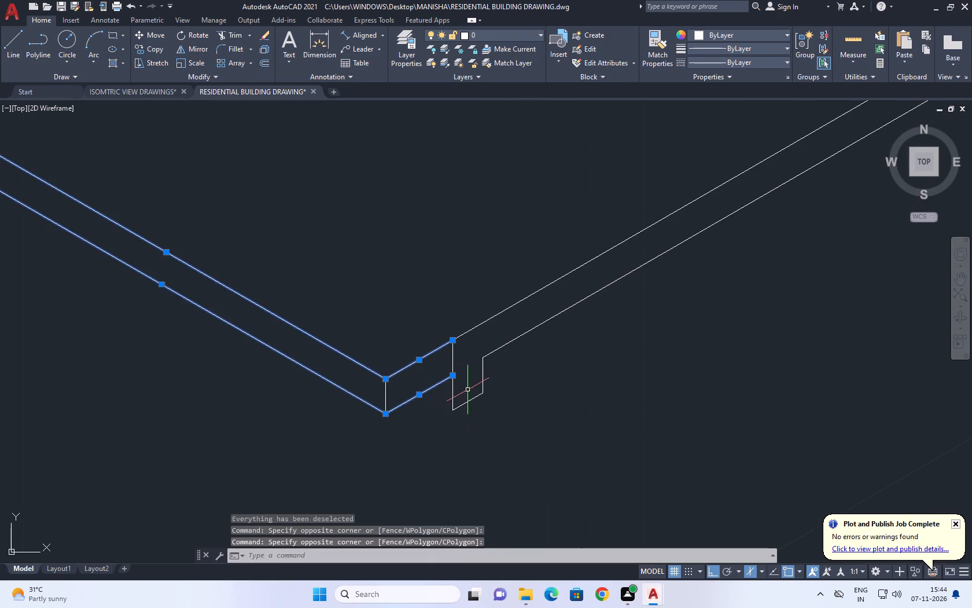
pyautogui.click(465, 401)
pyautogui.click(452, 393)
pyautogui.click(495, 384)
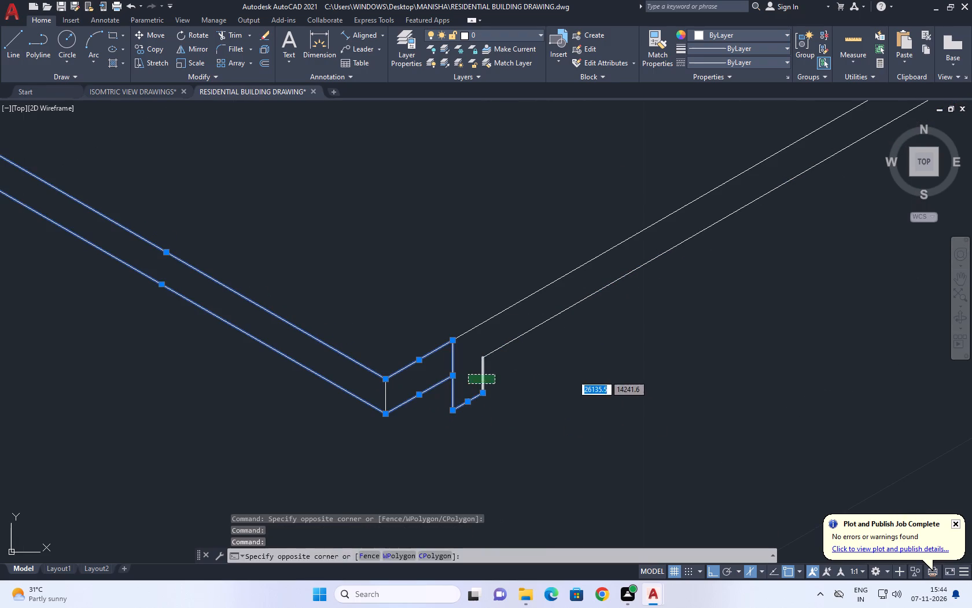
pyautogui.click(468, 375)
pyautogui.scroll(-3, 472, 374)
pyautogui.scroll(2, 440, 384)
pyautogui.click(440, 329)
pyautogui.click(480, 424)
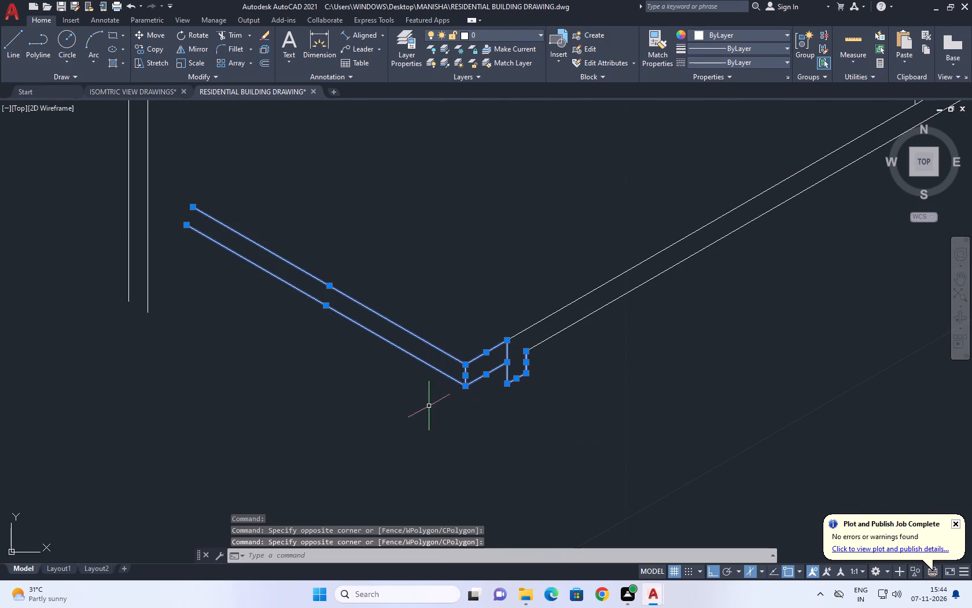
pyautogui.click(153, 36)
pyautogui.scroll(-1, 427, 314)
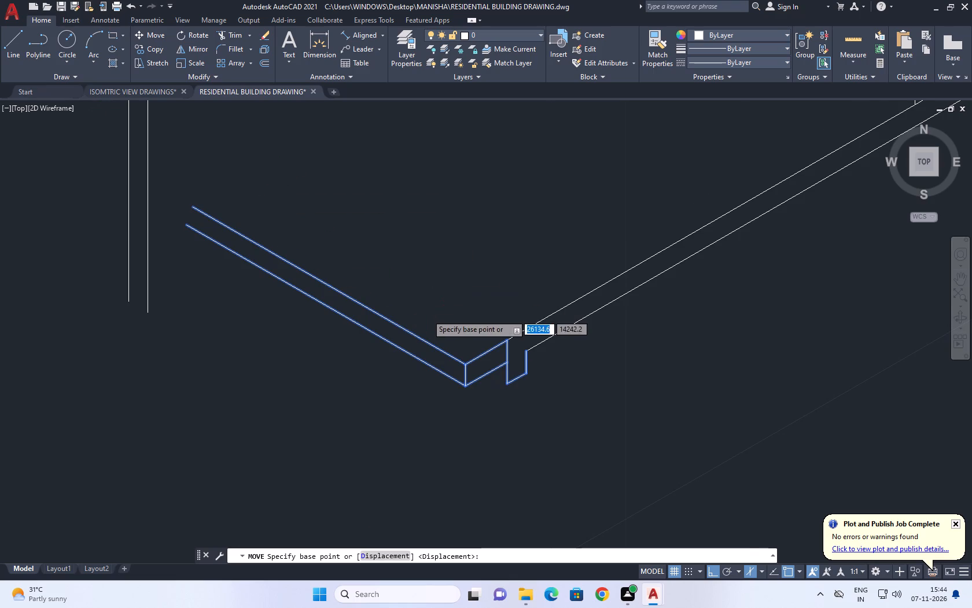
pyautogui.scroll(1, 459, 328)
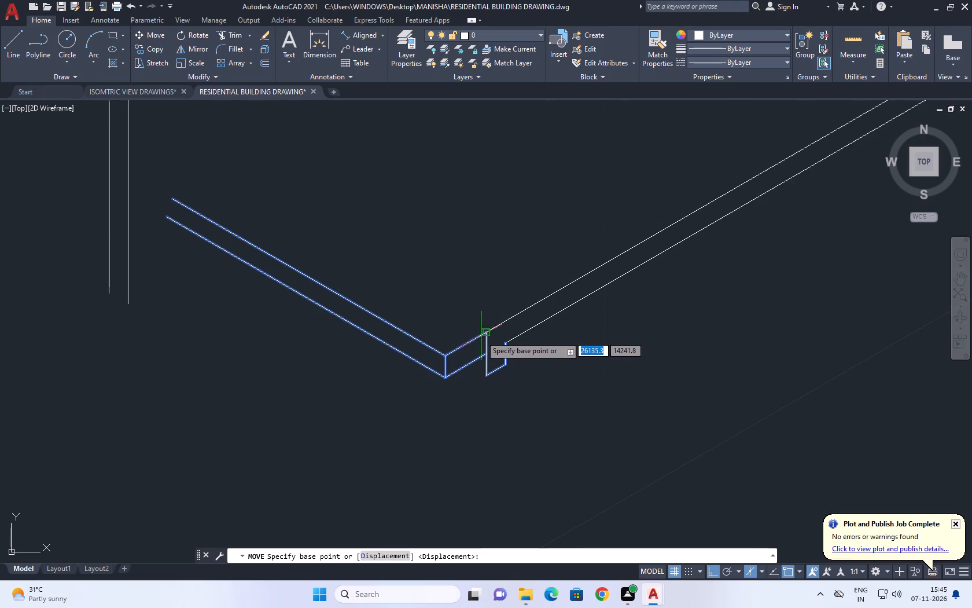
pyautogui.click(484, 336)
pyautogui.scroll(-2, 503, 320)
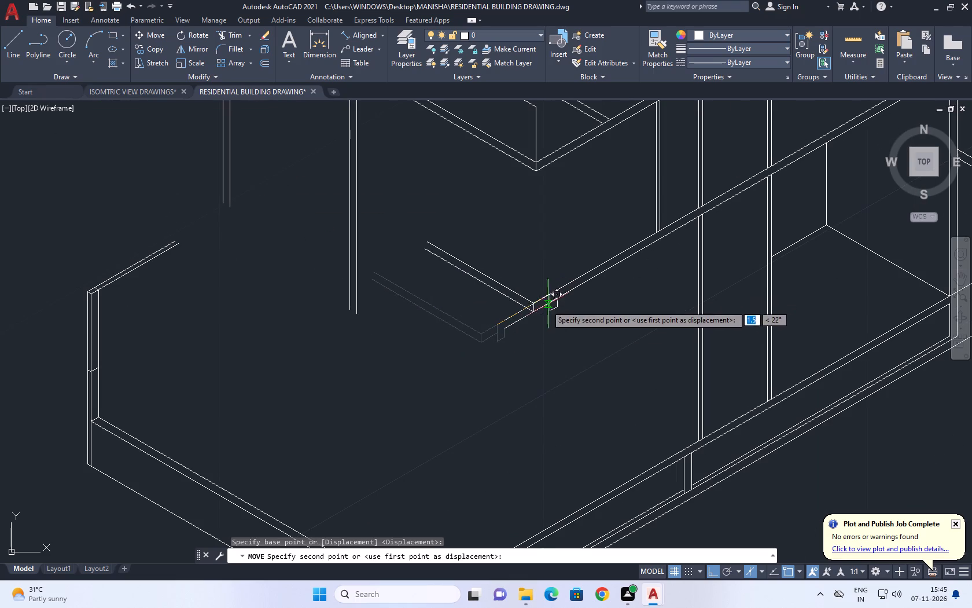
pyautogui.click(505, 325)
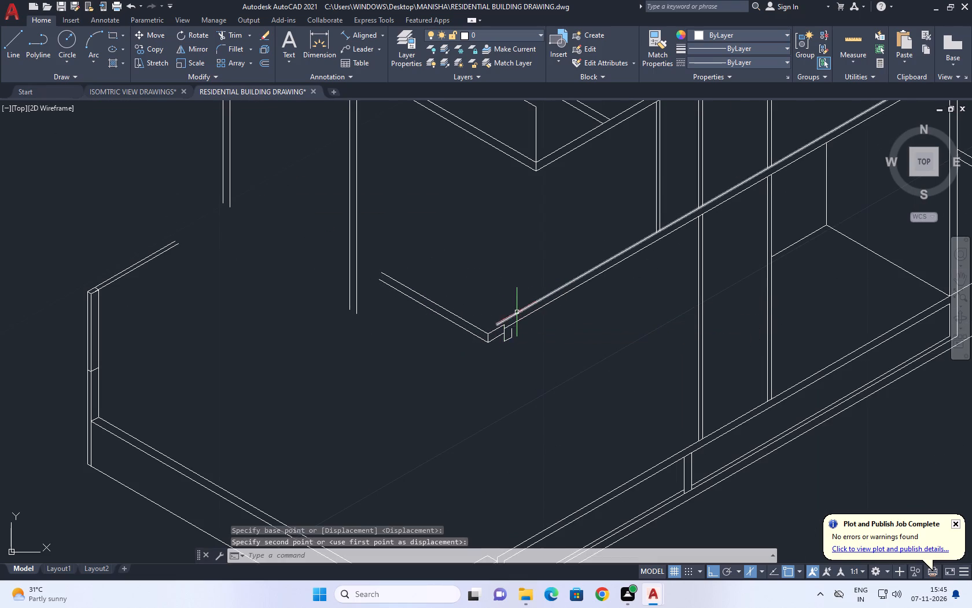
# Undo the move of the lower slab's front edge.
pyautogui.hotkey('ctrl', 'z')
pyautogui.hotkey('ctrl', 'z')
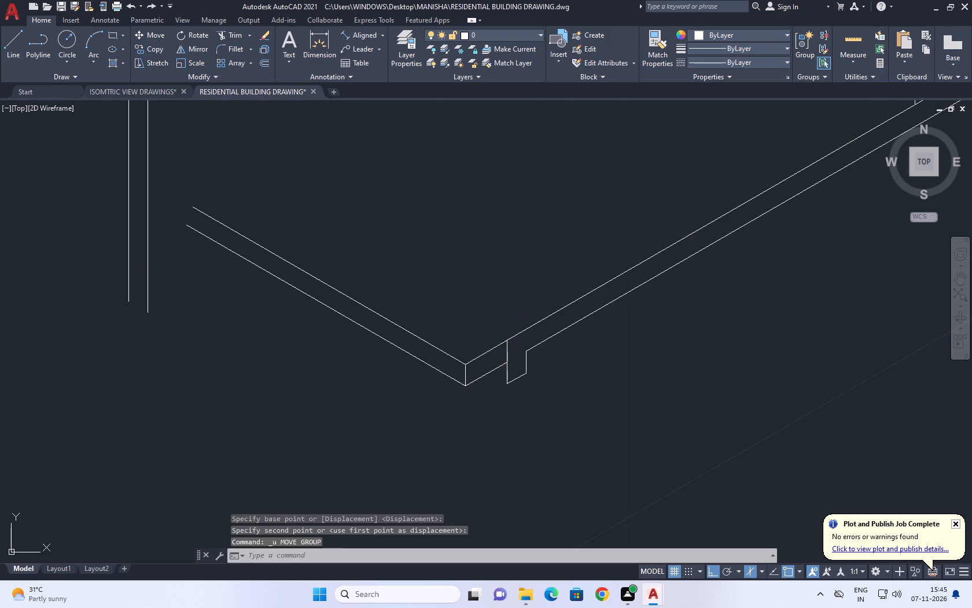
# Draw a vertical line down from the balcony slab's bottom front corner to below the lower slab's long edge.
pyautogui.scroll(-4, 479, 317)
pyautogui.moveTo(482, 224); pyautogui.dragTo(479, 284, button='middle')
pyautogui.write('L')
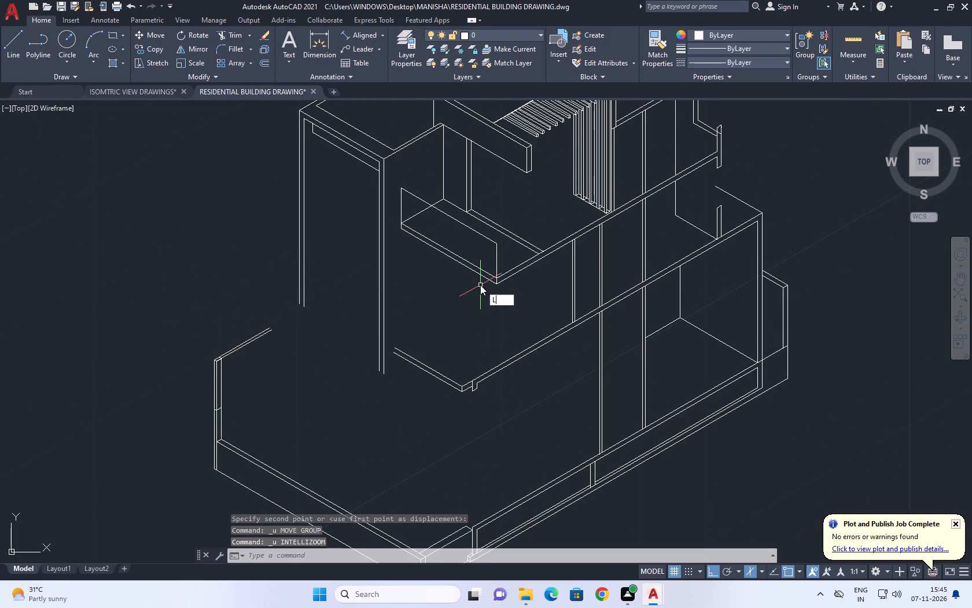
pyautogui.press('space')
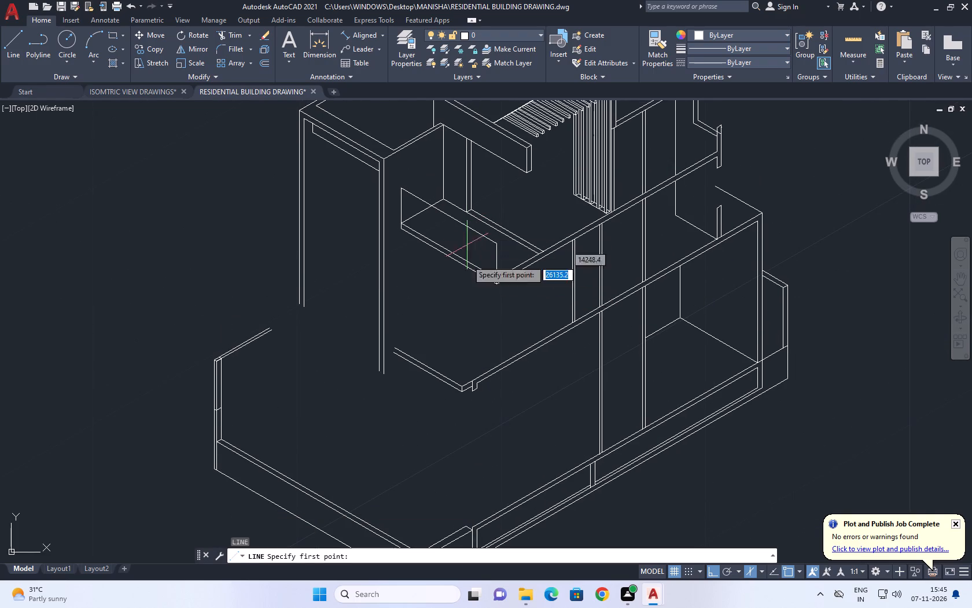
pyautogui.scroll(1, 488, 299)
pyautogui.click(503, 277)
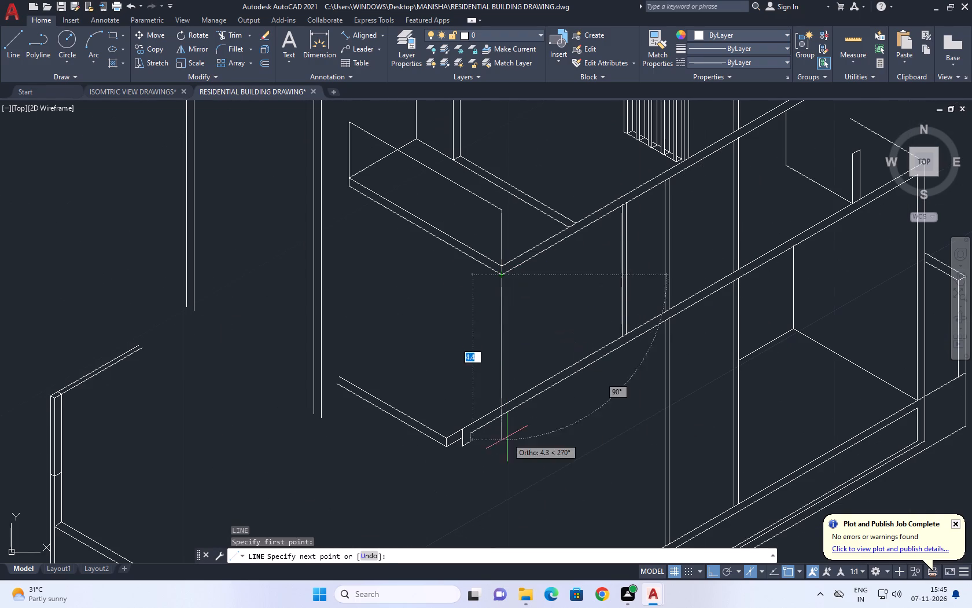
pyautogui.click(509, 455)
pyautogui.press('space')
# Trim the part of the new vertical line that hangs below the lower slab's edge.
pyautogui.write('TR')
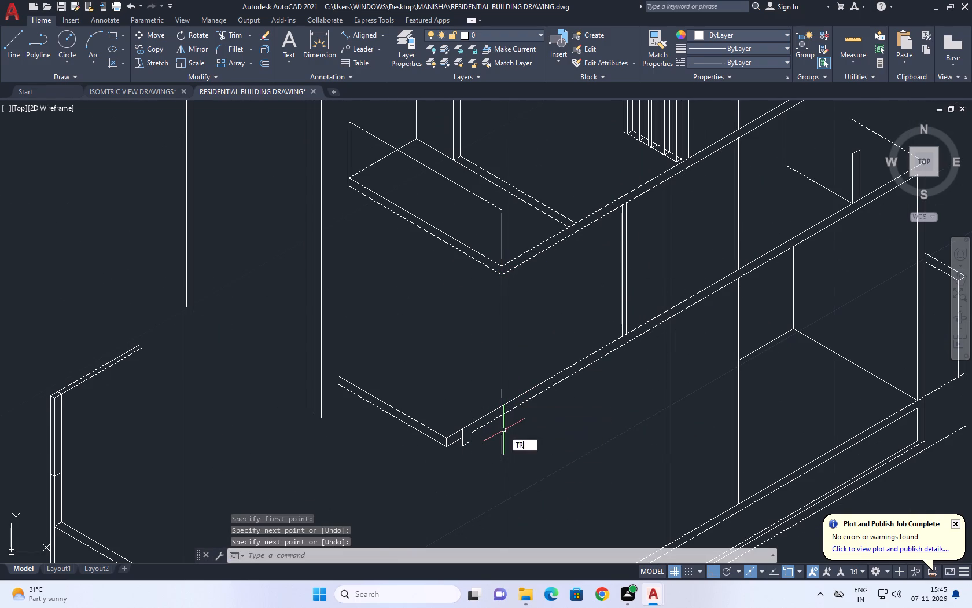
pyautogui.press('space')
pyautogui.click(505, 432)
pyautogui.click(493, 449)
pyautogui.moveTo(493, 440); pyautogui.dragTo(492, 440, button='middle')
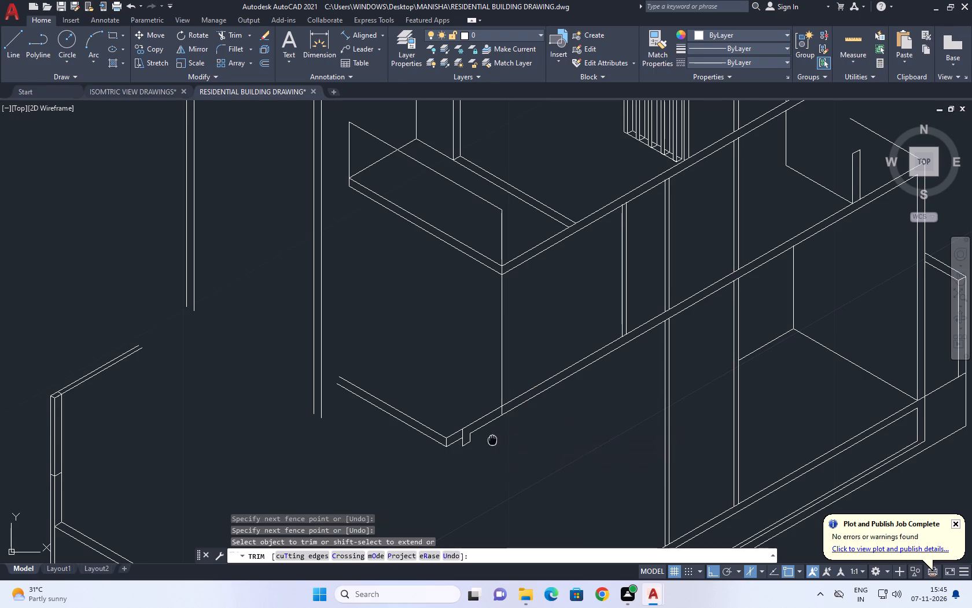
# Trim the lower slab's two long edge lines between the small notch and the new vertical line.
pyautogui.moveTo(492, 440); pyautogui.dragTo(483, 430, button='middle')
pyautogui.press('space')
pyautogui.scroll(1, 459, 434)
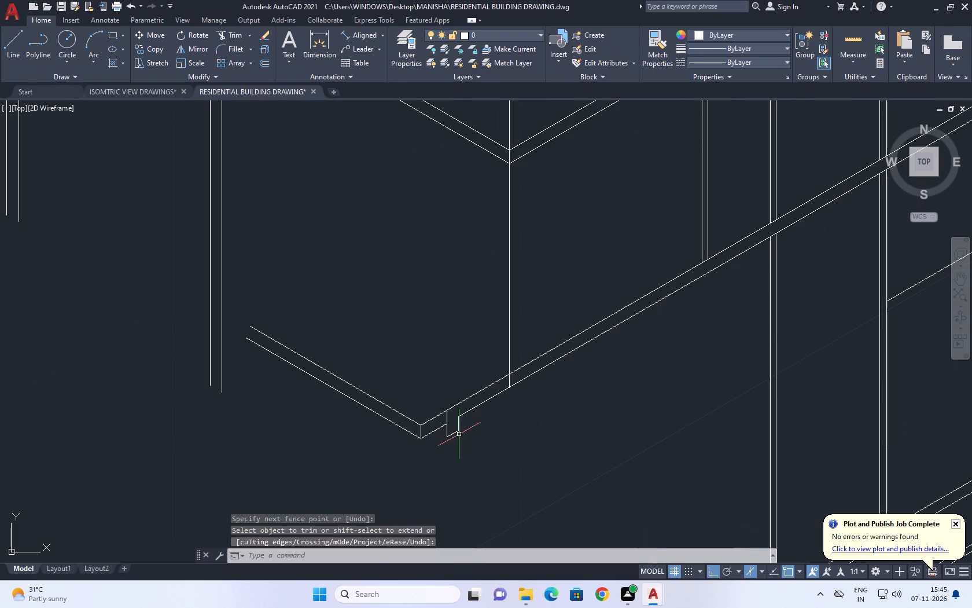
pyautogui.moveTo(385, 411); pyautogui.dragTo(396, 443, button='middle')
pyautogui.write('TR')
pyautogui.press('space')
pyautogui.click(497, 444)
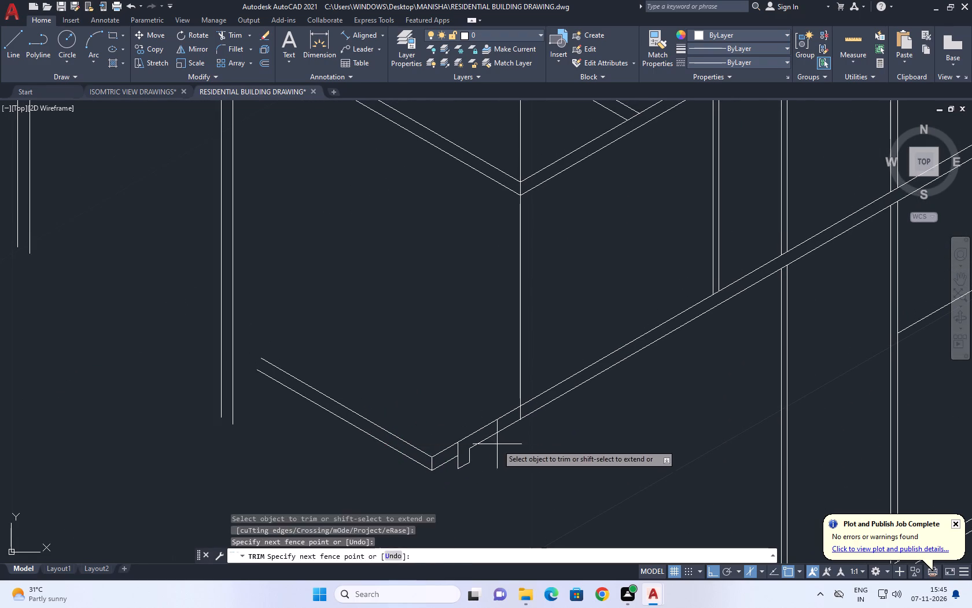
pyautogui.click(491, 408)
pyautogui.press('space')
# Move the lower slab's front edge lines, end corner and notch so the notch's top meets the vertical line at the slab's upper edge.
pyautogui.moveTo(488, 469); pyautogui.dragTo(447, 455)
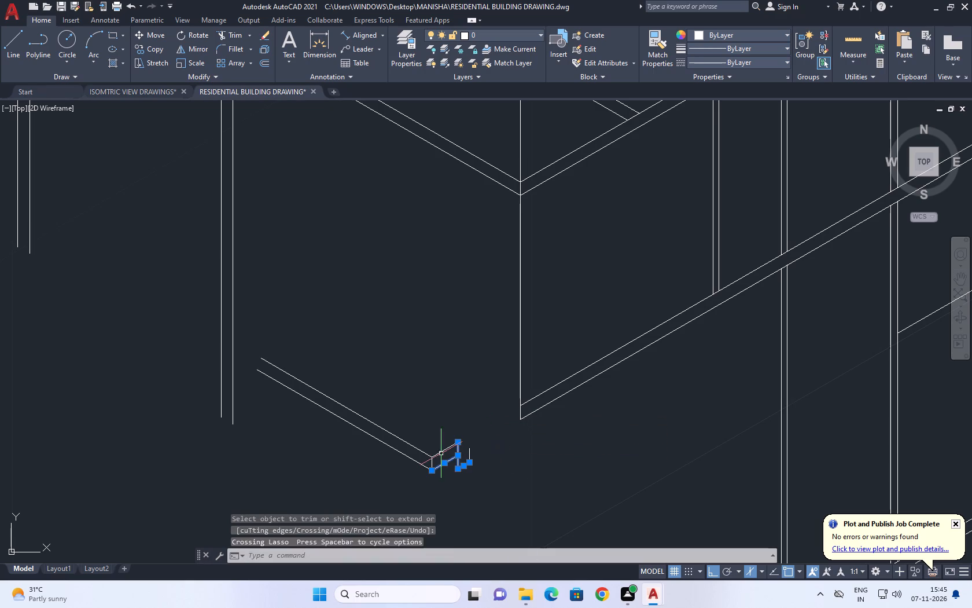
pyautogui.click(396, 435)
pyautogui.click(473, 472)
pyautogui.click(404, 433)
pyautogui.moveTo(469, 474); pyautogui.dragTo(456, 460)
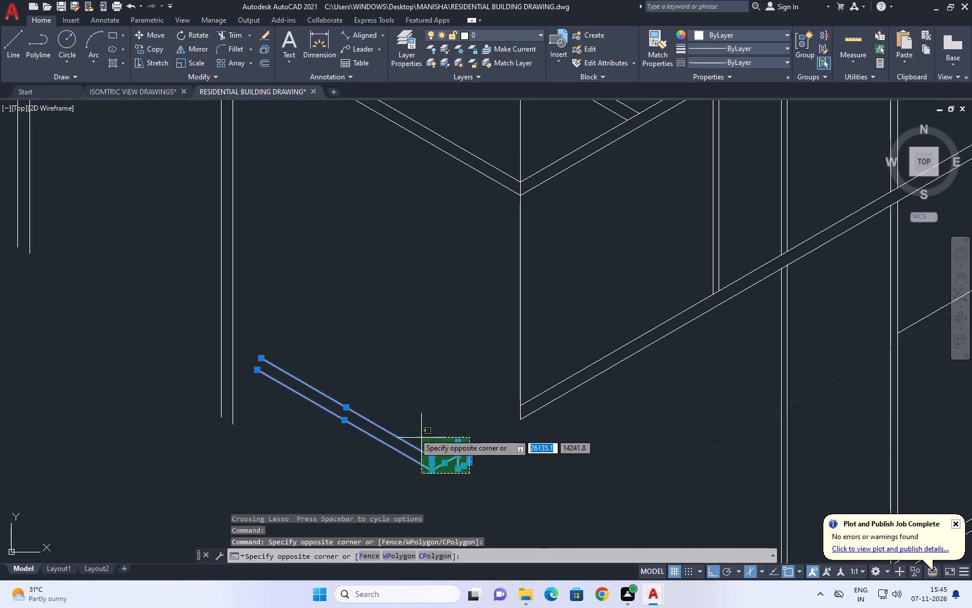
pyautogui.click(402, 426)
pyautogui.write('M')
pyautogui.press('space')
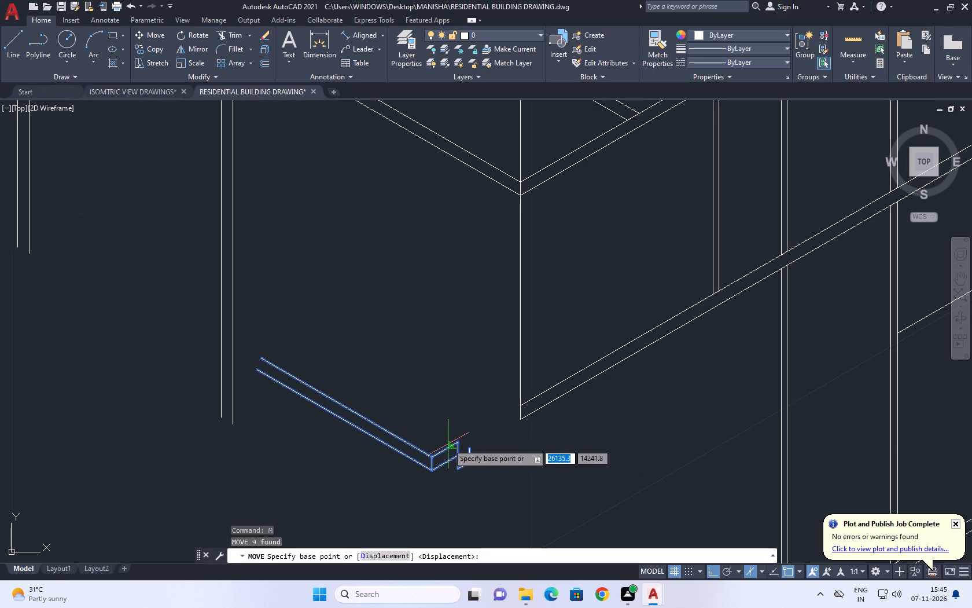
pyautogui.click(456, 442)
pyautogui.click(518, 408)
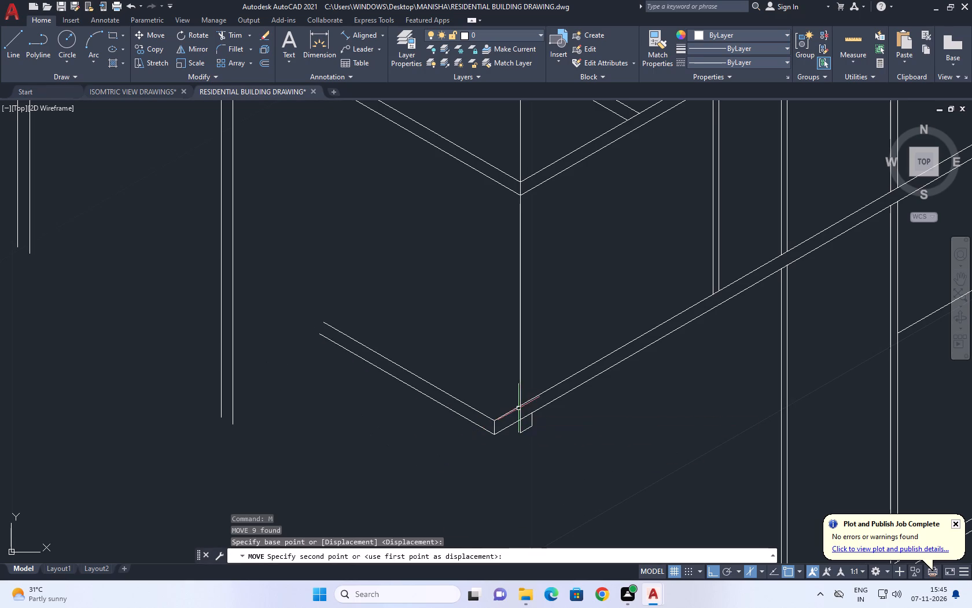
# Erase the vertical line running from the balcony slab's front corner down to the lower slab.
pyautogui.scroll(2, 525, 433)
pyautogui.moveTo(537, 302); pyautogui.dragTo(531, 301)
pyautogui.moveTo(474, 292); pyautogui.dragTo(463, 291)
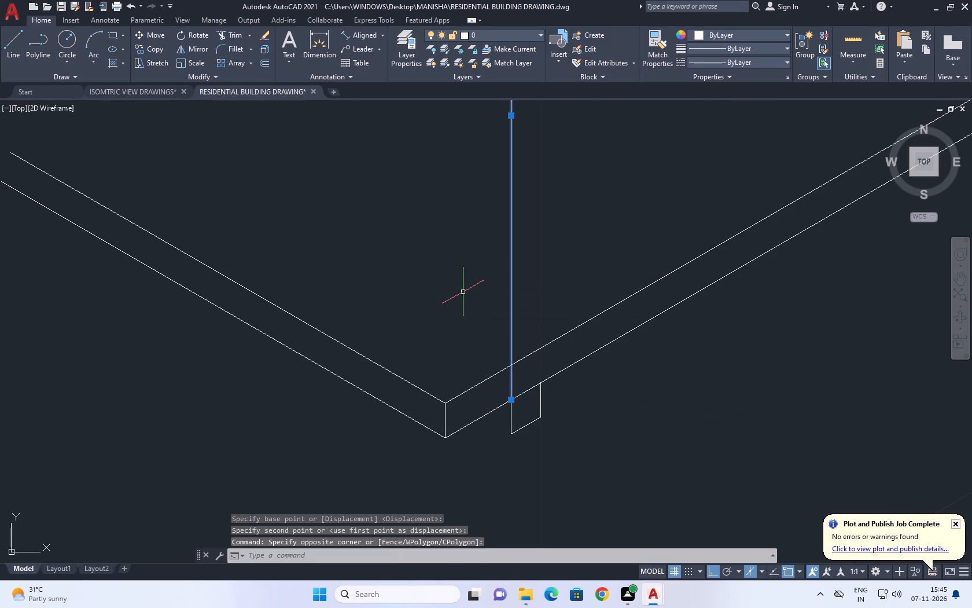
pyautogui.press('Delete')
pyautogui.scroll(-2, 472, 365)
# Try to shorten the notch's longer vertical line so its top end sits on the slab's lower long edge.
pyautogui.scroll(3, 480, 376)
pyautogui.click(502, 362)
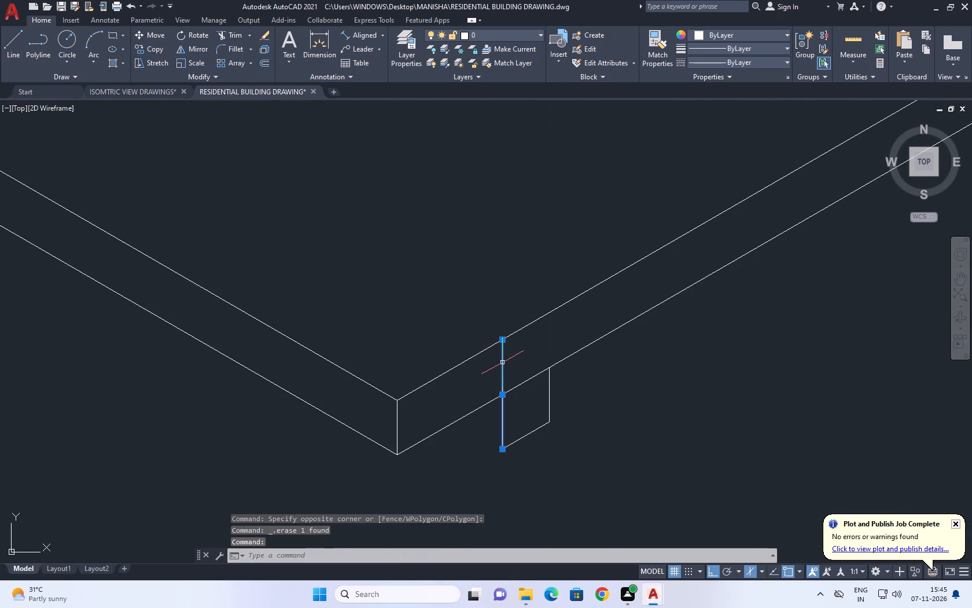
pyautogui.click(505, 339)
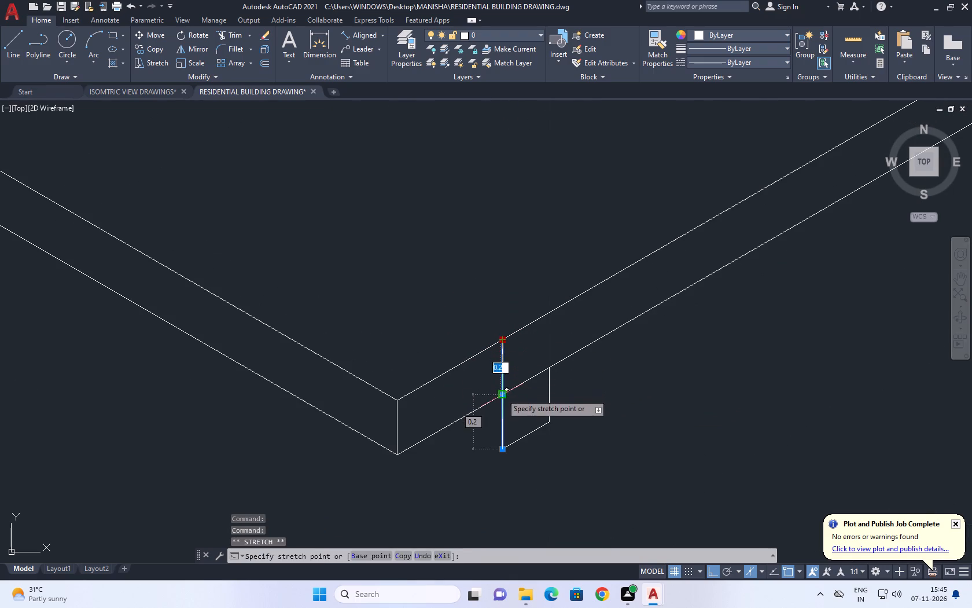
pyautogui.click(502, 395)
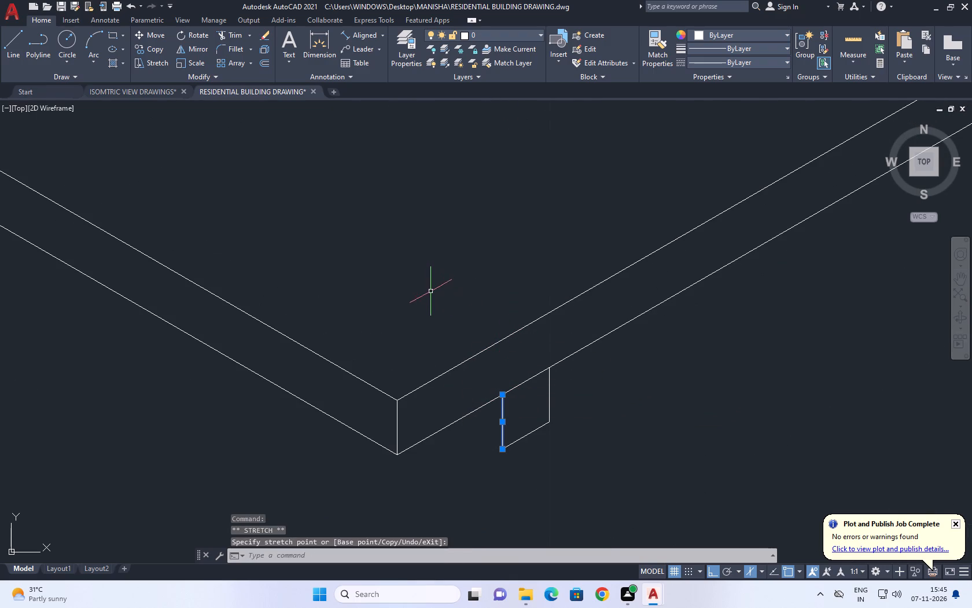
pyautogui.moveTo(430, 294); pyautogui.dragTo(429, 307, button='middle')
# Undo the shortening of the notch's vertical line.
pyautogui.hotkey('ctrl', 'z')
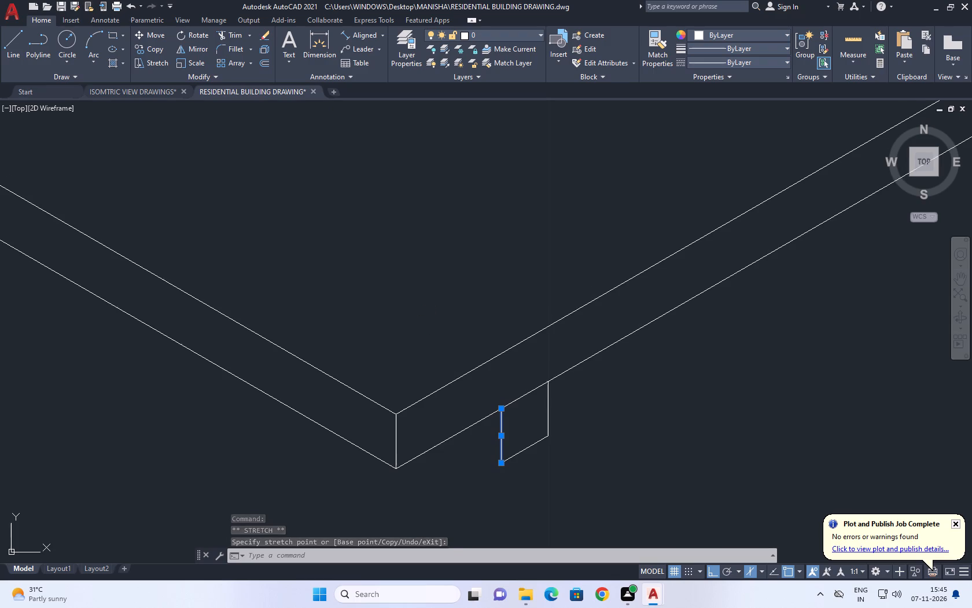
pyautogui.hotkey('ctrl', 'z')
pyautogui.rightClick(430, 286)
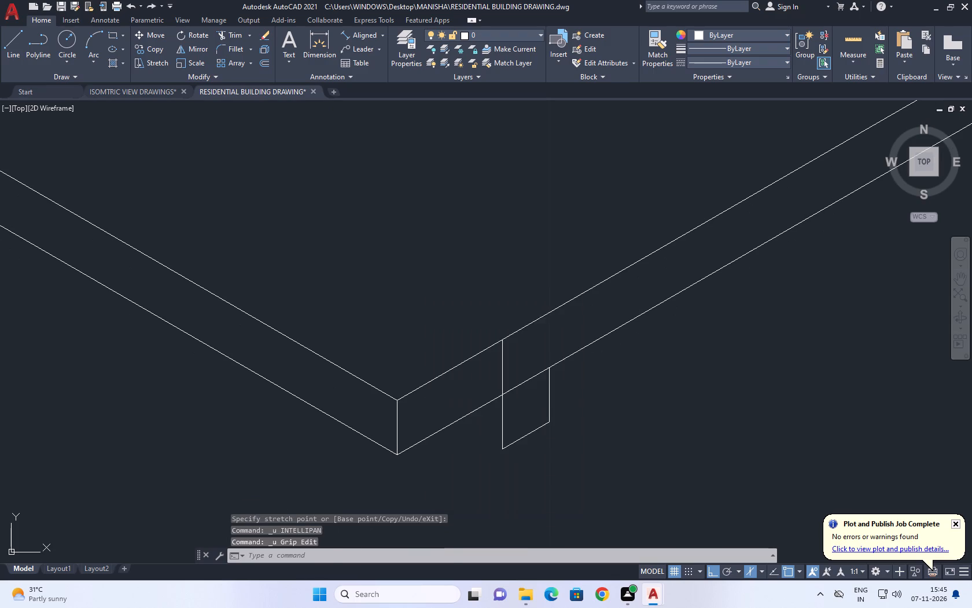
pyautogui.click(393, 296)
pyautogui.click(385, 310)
# Examine the building's front around the balcony slab, the tall columns and the lower slab's open front edge.
pyautogui.scroll(-1, 389, 302)
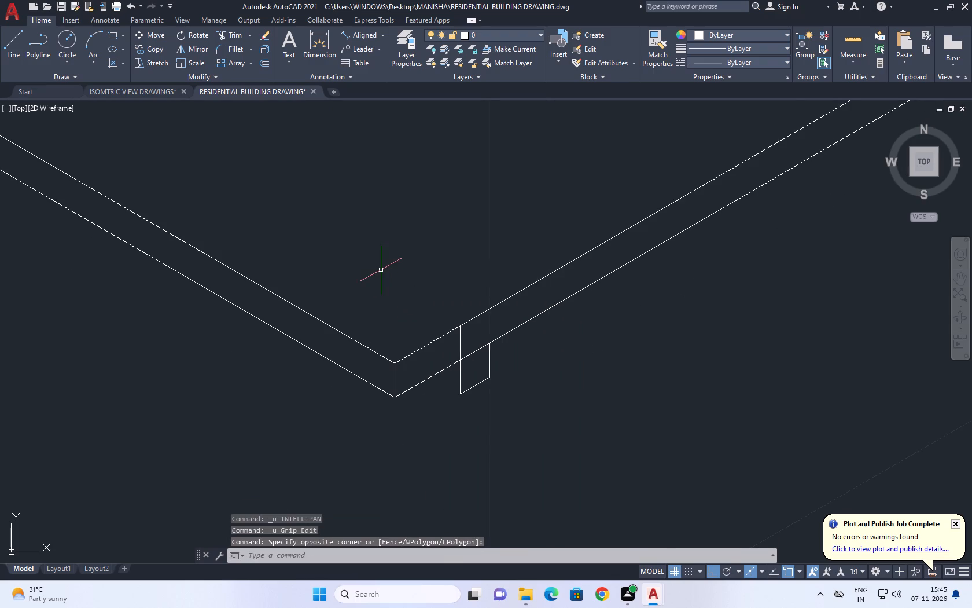
pyautogui.scroll(-2, 388, 285)
pyautogui.moveTo(388, 323); pyautogui.dragTo(431, 377, button='middle')
pyautogui.scroll(-1, 440, 383)
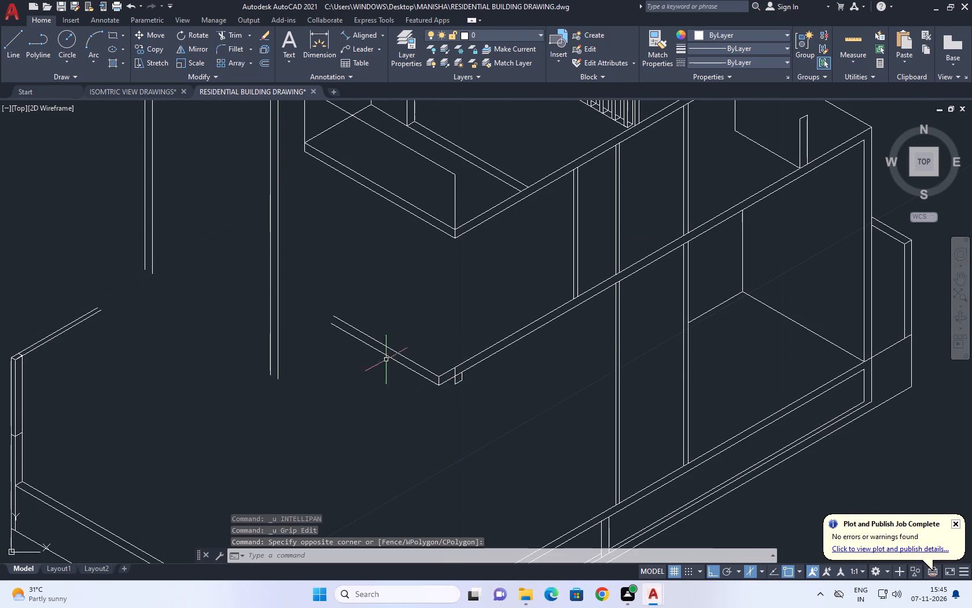
pyautogui.moveTo(374, 353); pyautogui.dragTo(463, 388, button='middle')
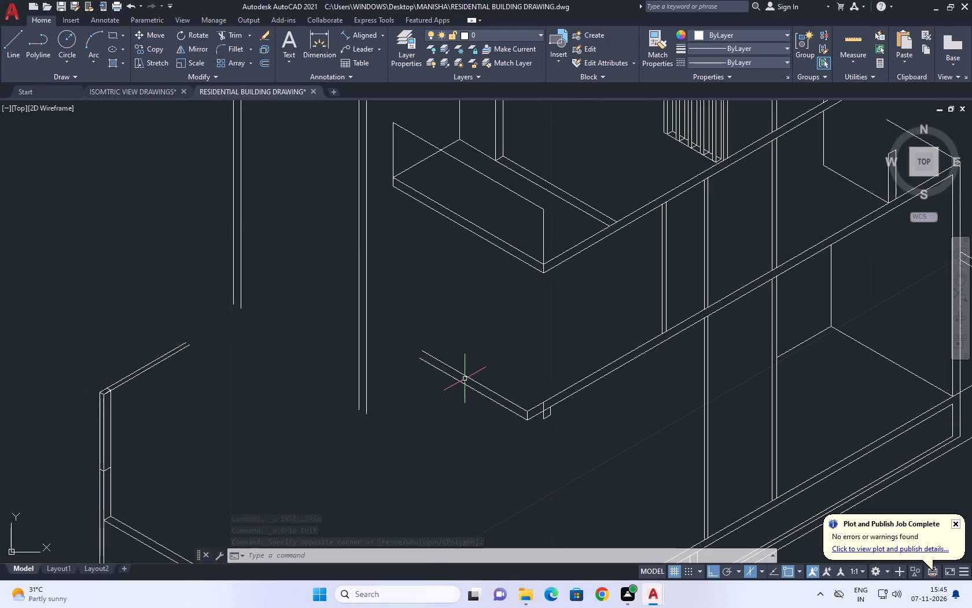
pyautogui.scroll(-1, 567, 310)
pyautogui.moveTo(506, 289); pyautogui.dragTo(511, 339, button='middle')
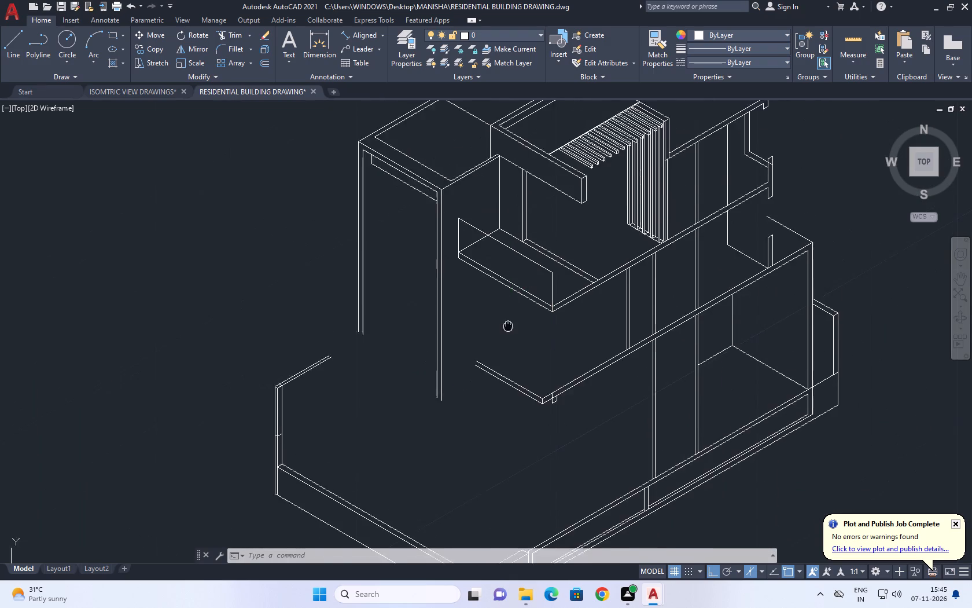
pyautogui.moveTo(511, 339); pyautogui.dragTo(526, 379, button='middle')
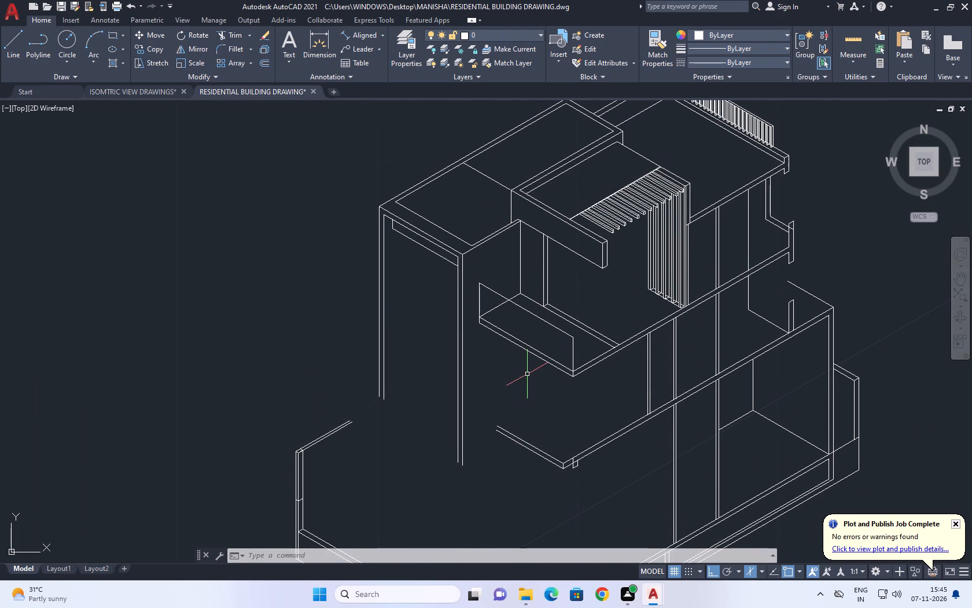
pyautogui.moveTo(514, 386); pyautogui.dragTo(514, 380, button='middle')
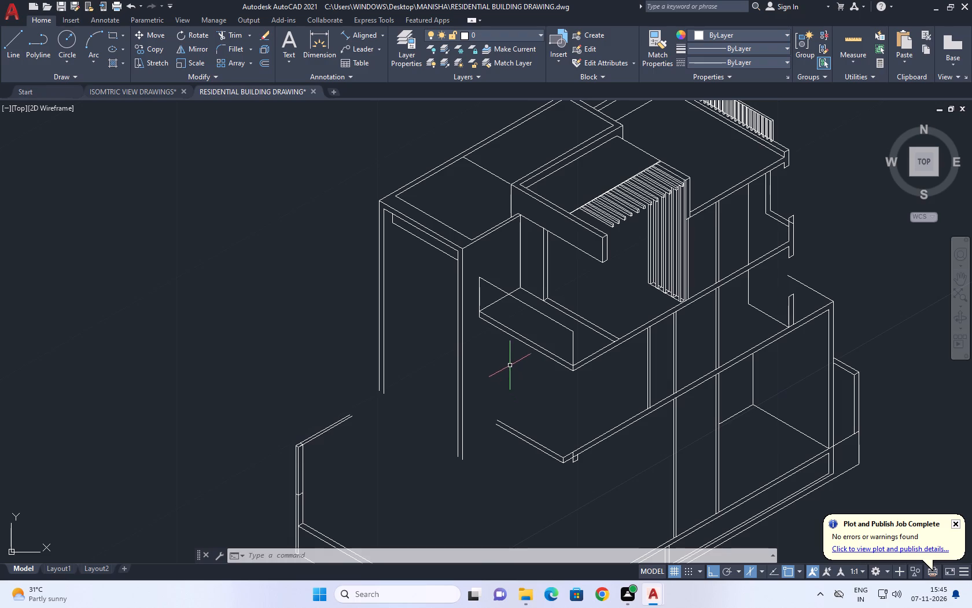
pyautogui.moveTo(513, 329); pyautogui.dragTo(483, 318, button='middle')
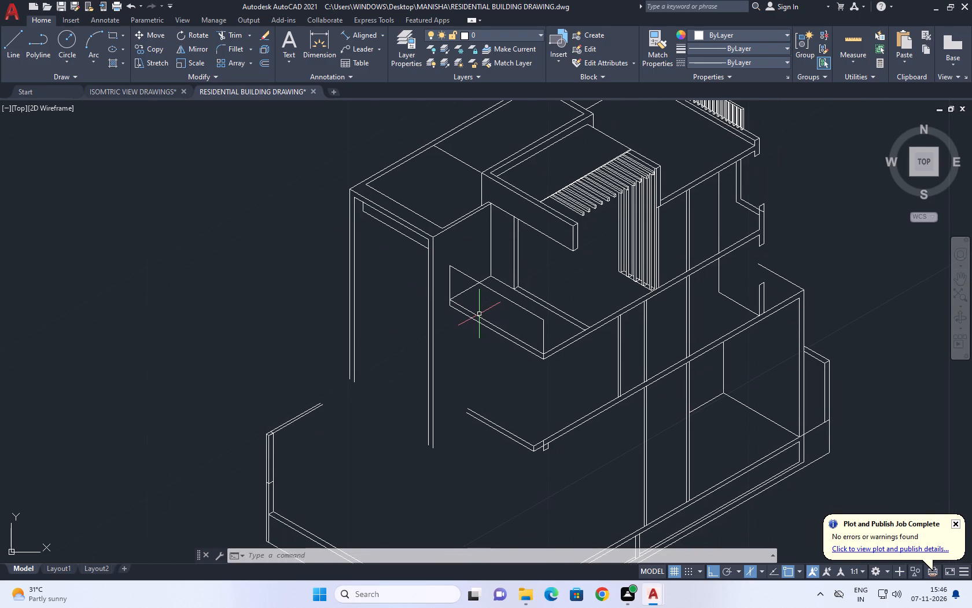
# Draw an isometric guide line from the nearer tall column's inner edge past the open end of the lower slab's front edge.
pyautogui.scroll(1, 479, 314)
pyautogui.moveTo(466, 365); pyautogui.dragTo(414, 274, button='middle')
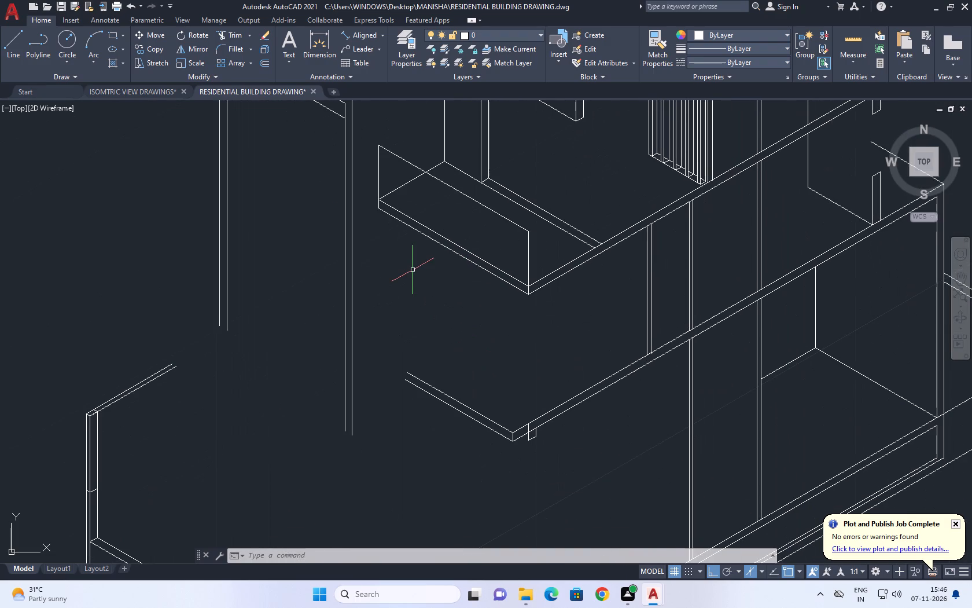
pyautogui.press('l')
pyautogui.press('space')
pyautogui.click(354, 391)
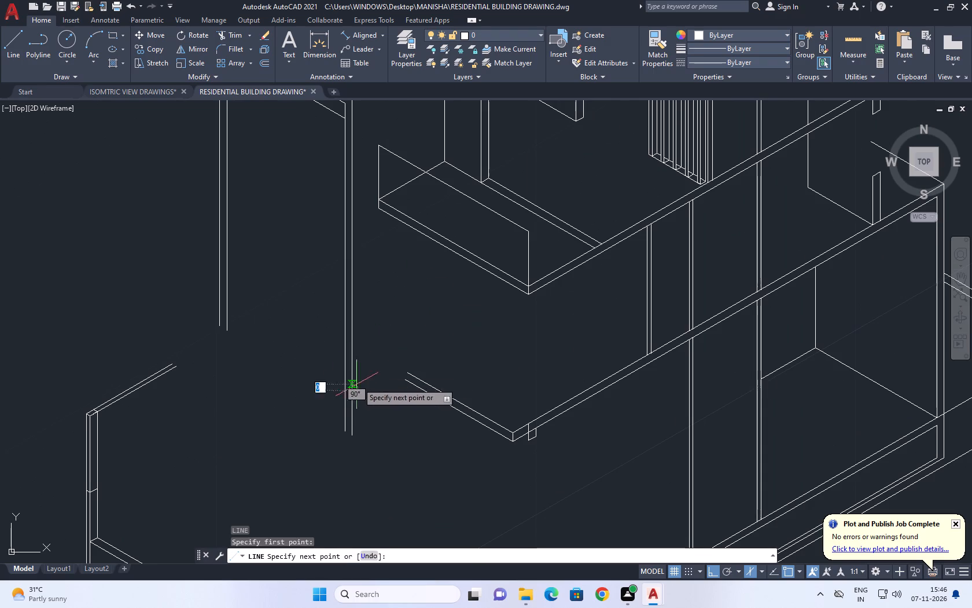
pyautogui.click(455, 318)
pyautogui.press('space')
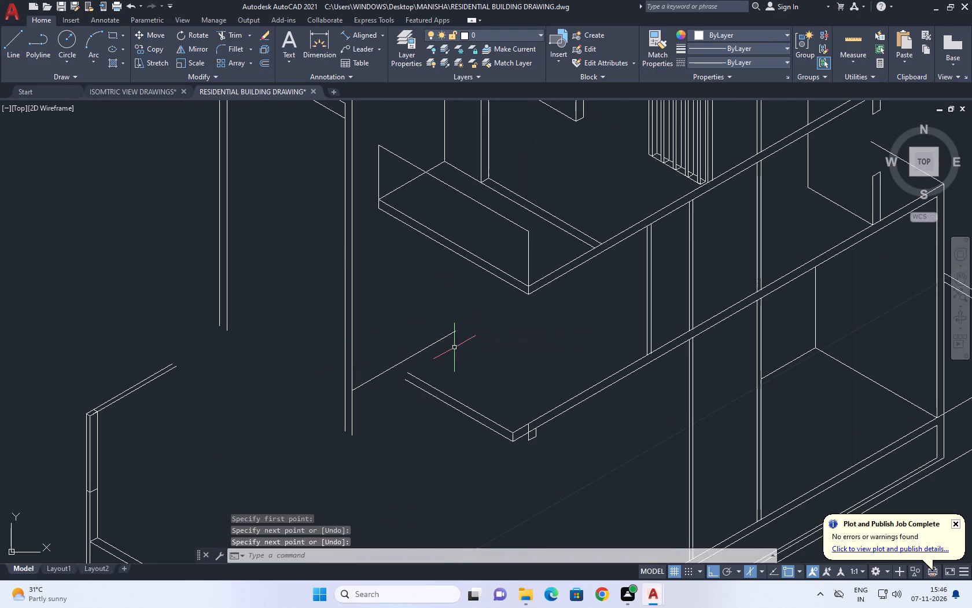
# Extend the lower slab's two front edge lines to the isometric guide line.
pyautogui.press('e')
pyautogui.press('x')
pyautogui.press('space')
pyautogui.moveTo(459, 365); pyautogui.dragTo(459, 370)
pyautogui.click(425, 405)
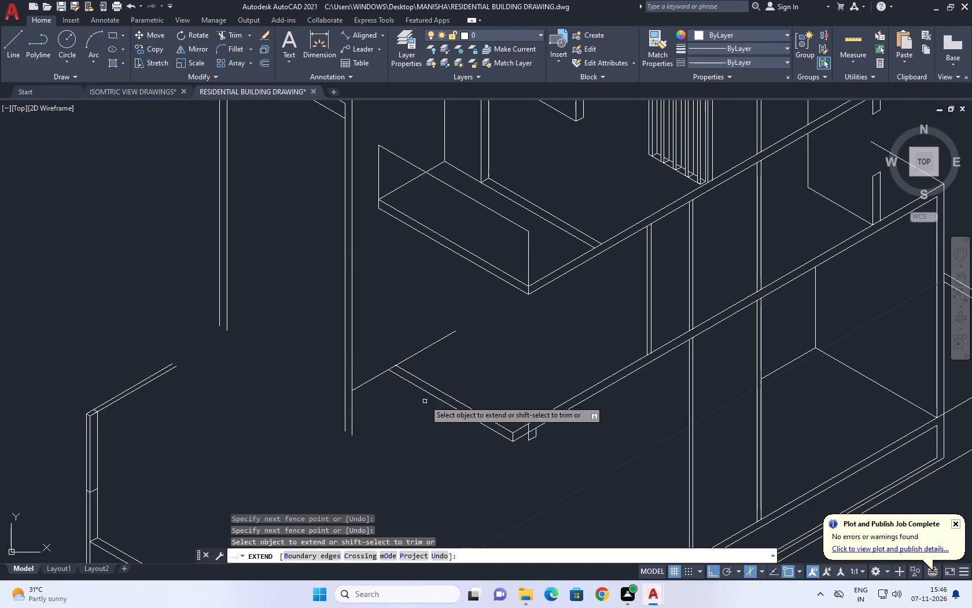
pyautogui.press('space')
# Draw a short vertical line down from the extended end of the slab's upper front edge line.
pyautogui.press('l')
pyautogui.press('space')
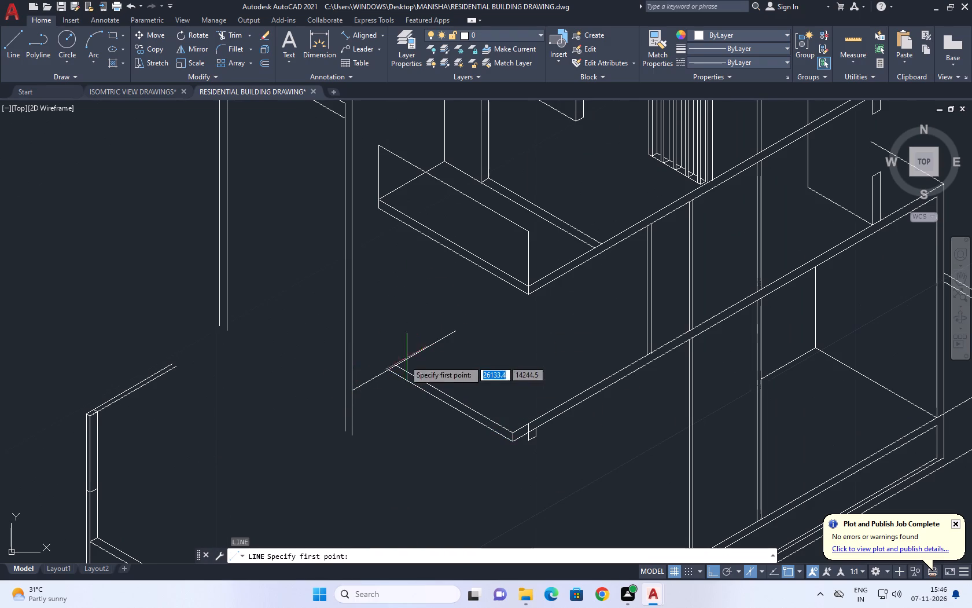
pyautogui.scroll(1, 388, 371)
pyautogui.click(403, 361)
pyautogui.click(395, 401)
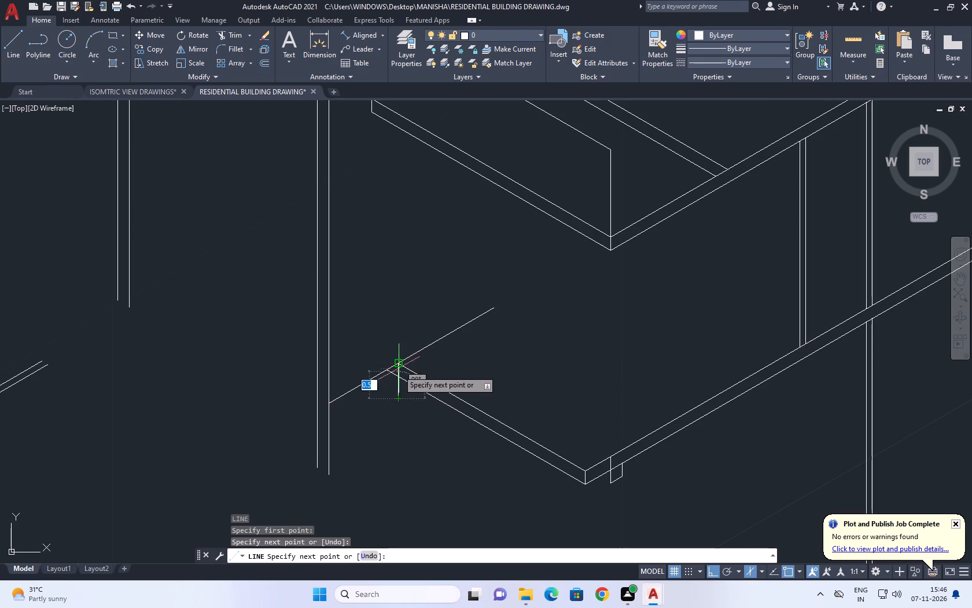
pyautogui.press('space')
# Trim away the guide line and the excess at the slab's front edge end, leaving a vertical closing line of slab thickness.
pyautogui.press('t')
pyautogui.write('R')
pyautogui.press('space')
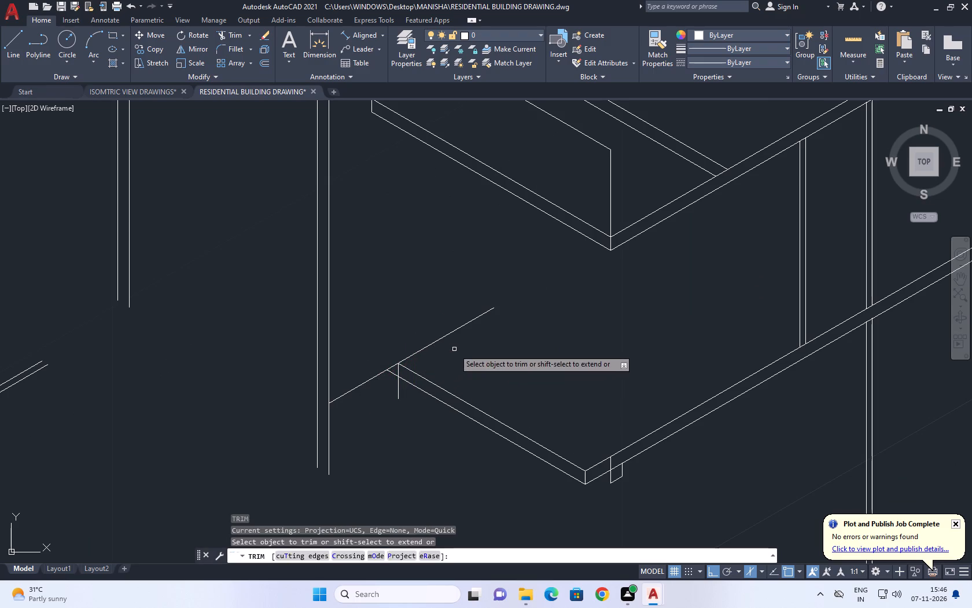
pyautogui.click(454, 349)
pyautogui.moveTo(432, 336); pyautogui.dragTo(427, 335)
pyautogui.scroll(2, 390, 387)
pyautogui.click(401, 320)
pyautogui.moveTo(384, 382); pyautogui.dragTo(380, 396)
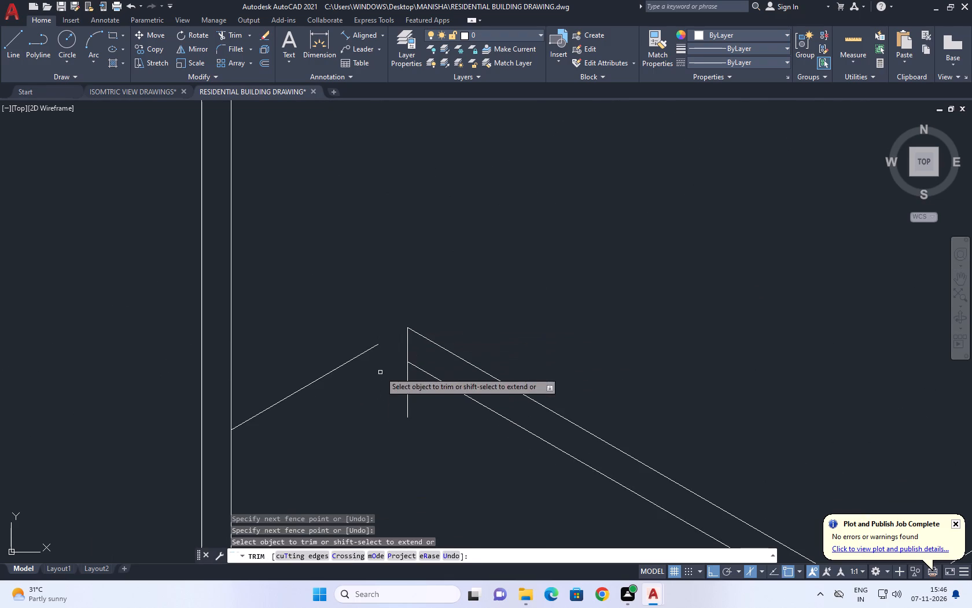
pyautogui.click(374, 356)
pyautogui.click(360, 329)
pyautogui.scroll(-2, 399, 321)
pyautogui.click(401, 352)
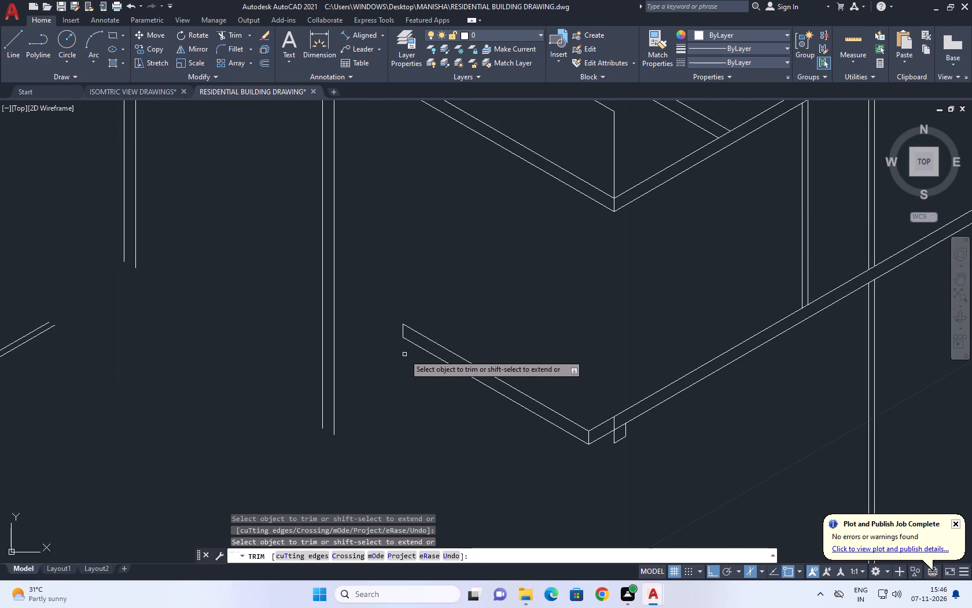
pyautogui.press('space')
# Draw two parallel isometric lines from the bottom and top of the slab's closing line across the nearer tall column.
pyautogui.scroll(-2, 400, 354)
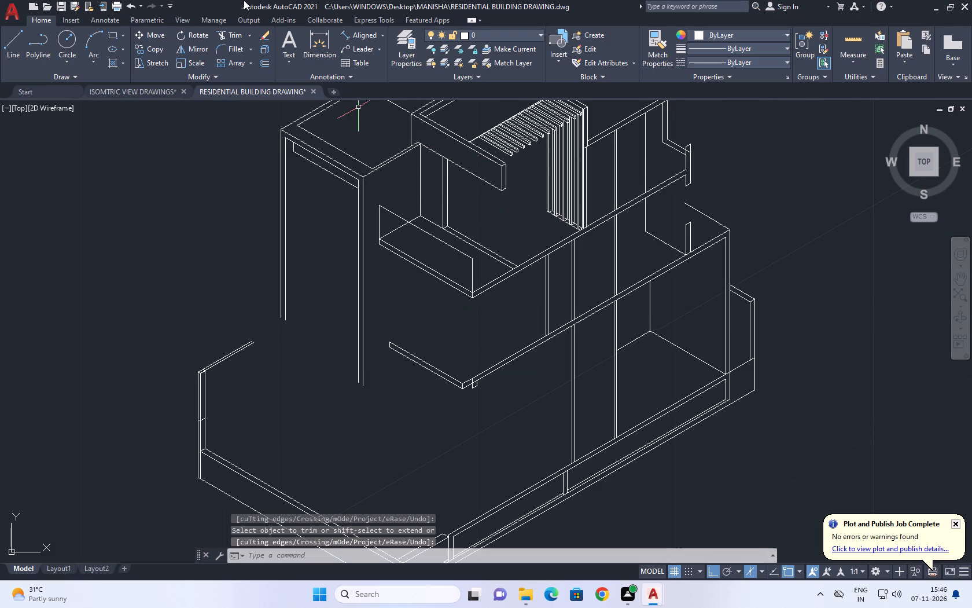
pyautogui.press('l')
pyautogui.press('space')
pyautogui.scroll(1, 393, 354)
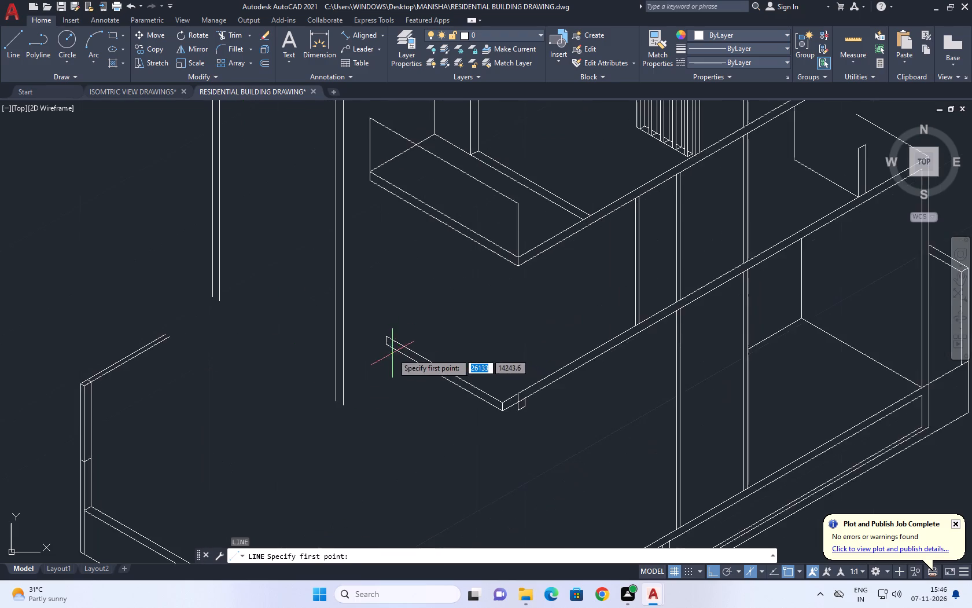
pyautogui.scroll(2, 392, 353)
pyautogui.click(382, 335)
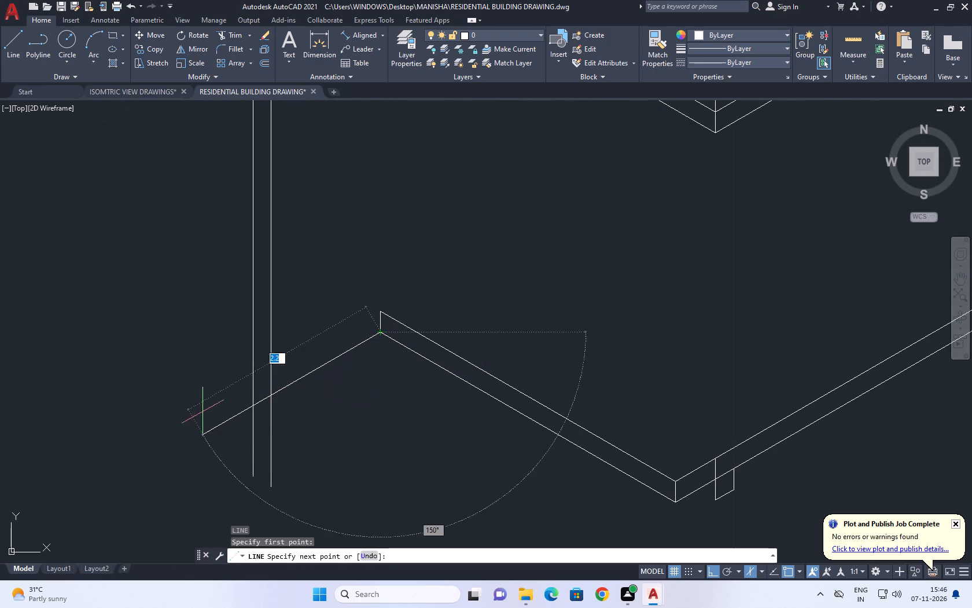
pyautogui.moveTo(197, 415); pyautogui.dragTo(203, 415)
pyautogui.press('space')
pyautogui.press('space')
pyautogui.click(378, 309)
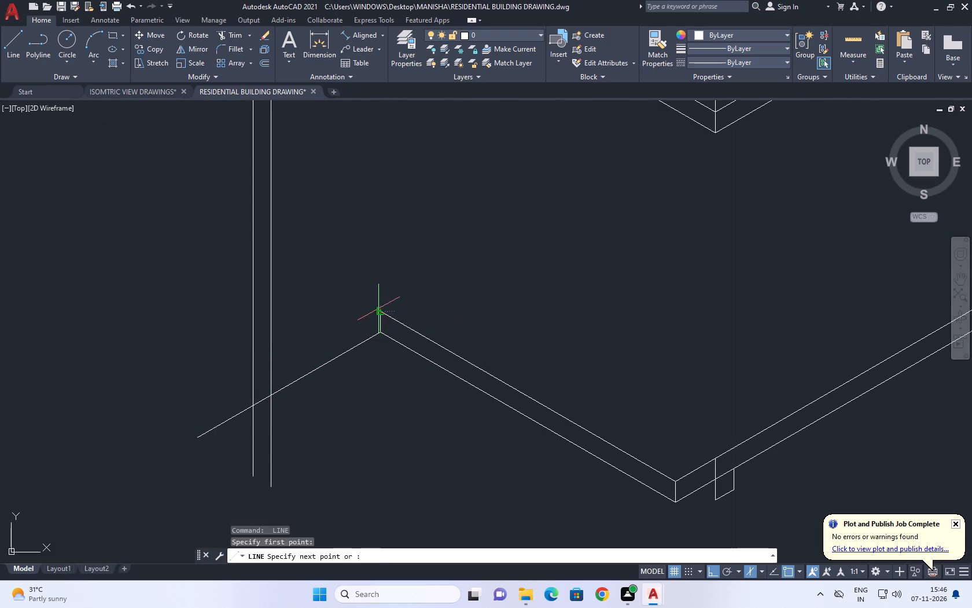
pyautogui.moveTo(159, 394); pyautogui.dragTo(167, 399)
pyautogui.press('space')
# Trim both new slab edge lines where they pass the nearer tall column, ending them at its inner edge.
pyautogui.write('TR')
pyautogui.press('space')
pyautogui.click(226, 430)
pyautogui.click(218, 382)
pyautogui.scroll(1, 238, 407)
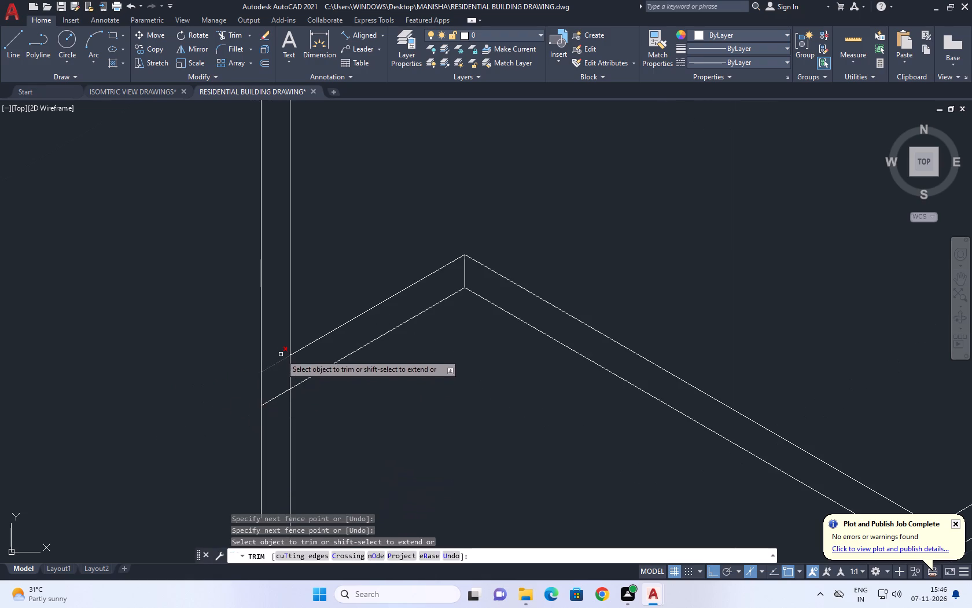
pyautogui.click(281, 351)
pyautogui.moveTo(281, 418); pyautogui.dragTo(281, 427)
pyautogui.scroll(-2, 282, 390)
pyautogui.press('space')
pyautogui.scroll(-2, 318, 398)
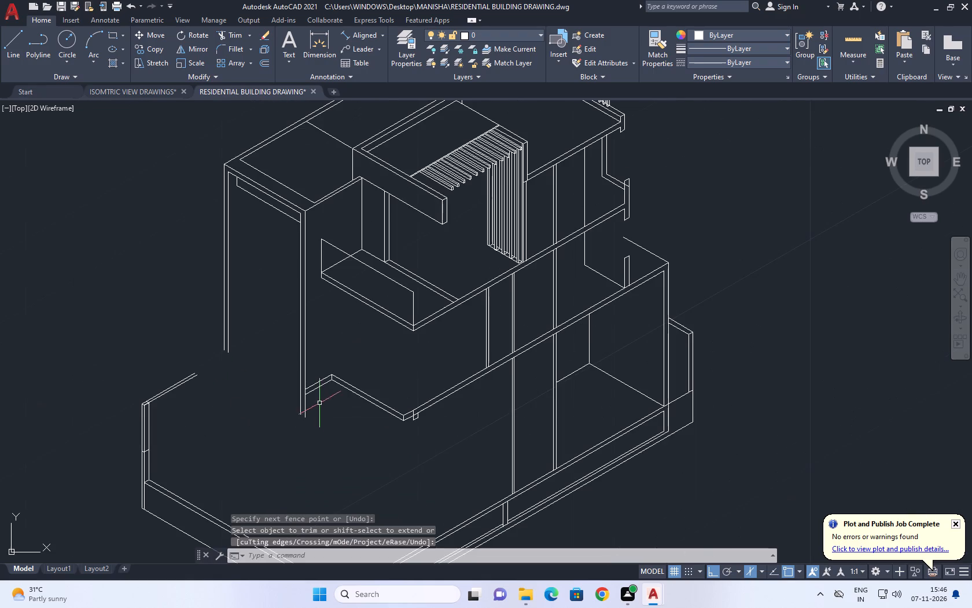
pyautogui.moveTo(320, 398); pyautogui.dragTo(331, 437, button='middle')
pyautogui.scroll(2, 422, 480)
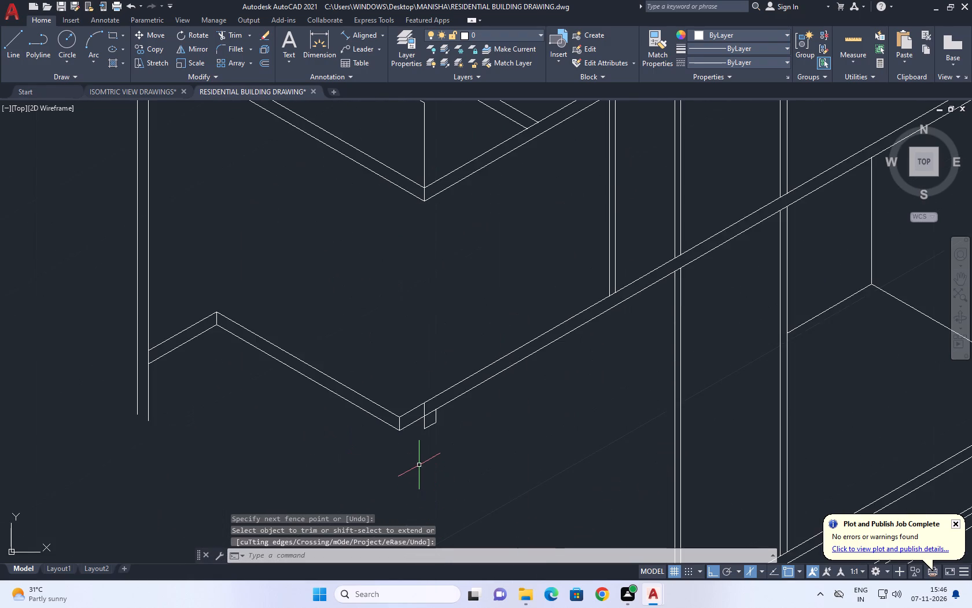
# Draw an isometric line outward from the bottom of the slab's front corner, trying length 2, undoing it, and using 1.5 instead.
pyautogui.scroll(1, 417, 463)
pyautogui.moveTo(415, 462); pyautogui.dragTo(330, 500, button='middle')
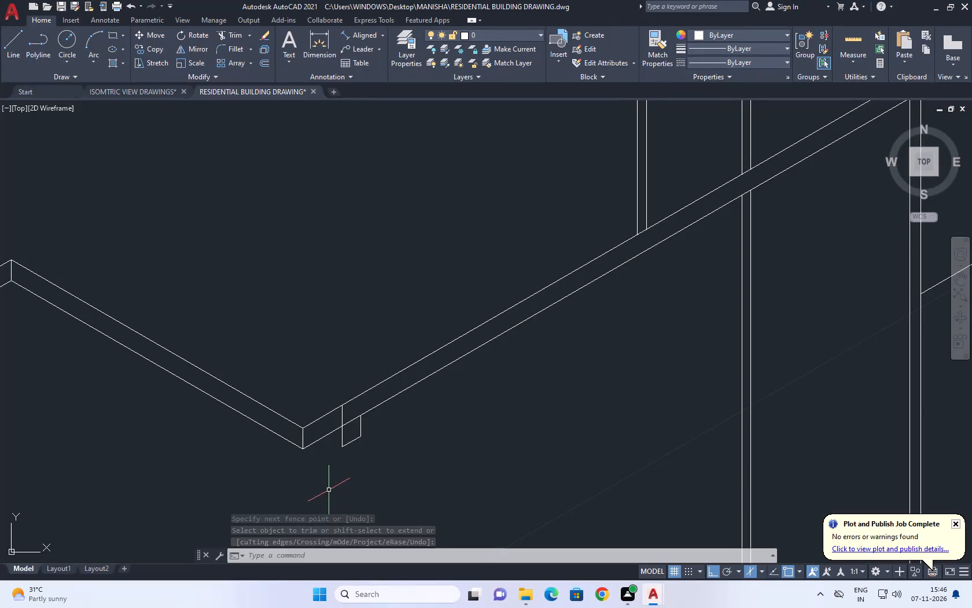
pyautogui.scroll(-2, 365, 504)
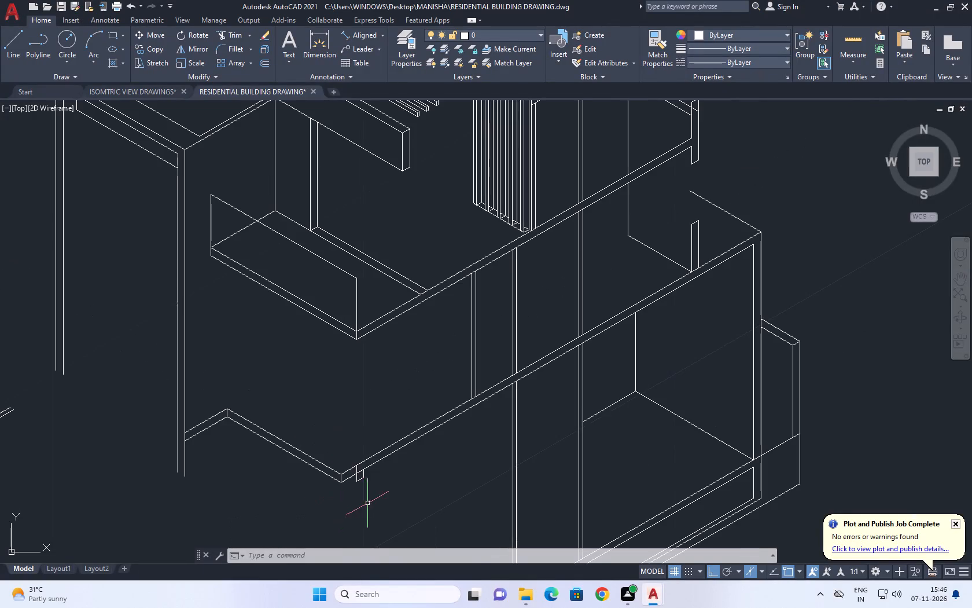
pyautogui.moveTo(347, 438); pyautogui.dragTo(356, 455, button='middle')
pyautogui.moveTo(360, 468); pyautogui.dragTo(348, 394, button='middle')
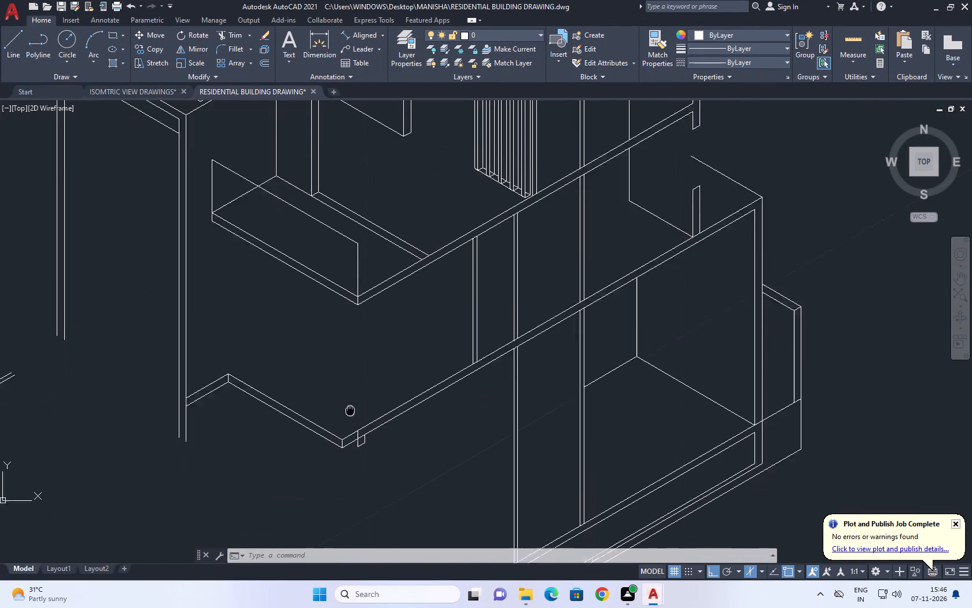
pyautogui.moveTo(348, 394); pyautogui.dragTo(341, 350, button='middle')
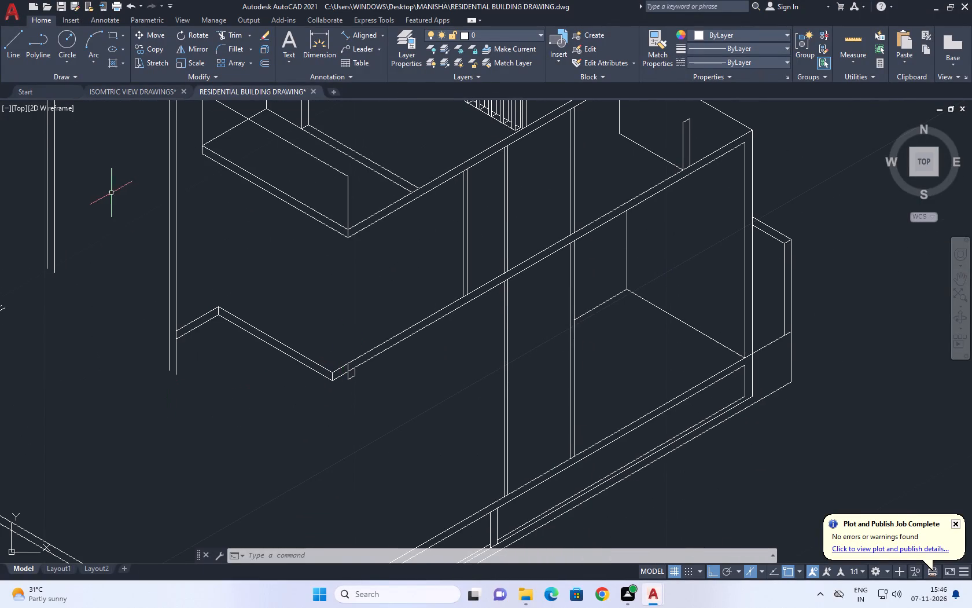
pyautogui.click(8, 58)
pyautogui.moveTo(196, 405); pyautogui.dragTo(209, 406, button='middle')
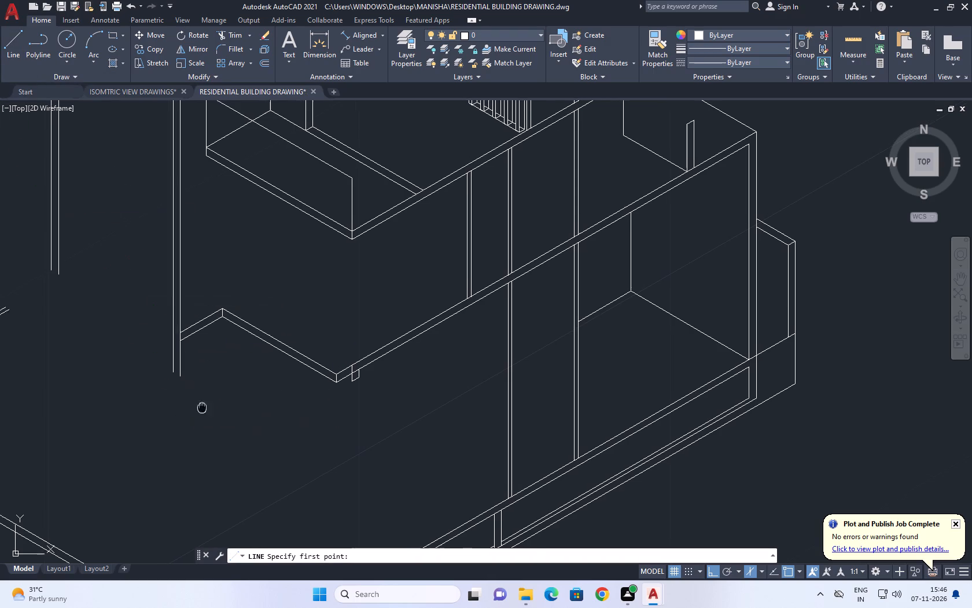
pyautogui.moveTo(209, 406); pyautogui.dragTo(246, 390, button='middle')
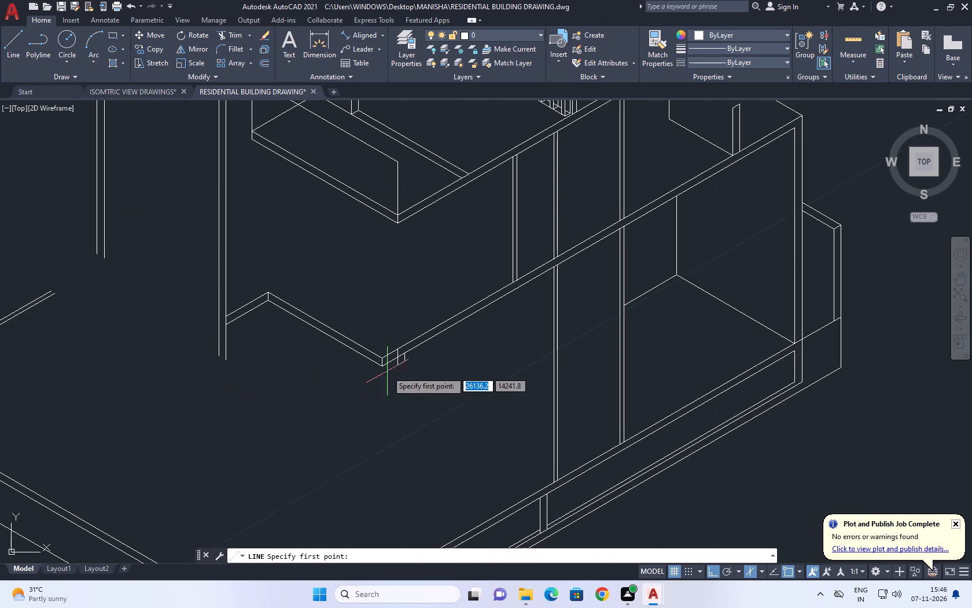
pyautogui.scroll(2, 387, 371)
pyautogui.click(375, 362)
pyautogui.scroll(-1, 318, 387)
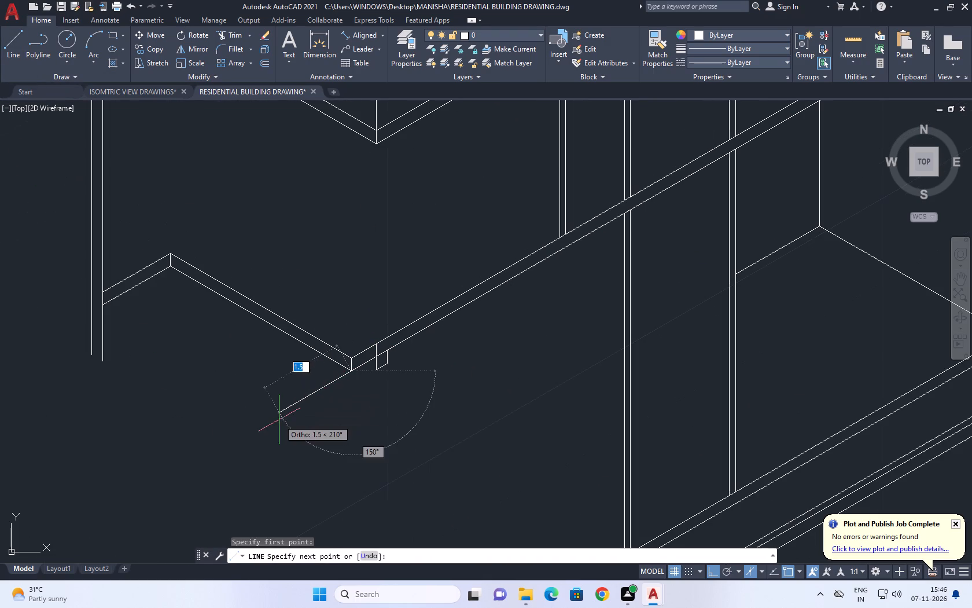
pyautogui.scroll(-1, 273, 422)
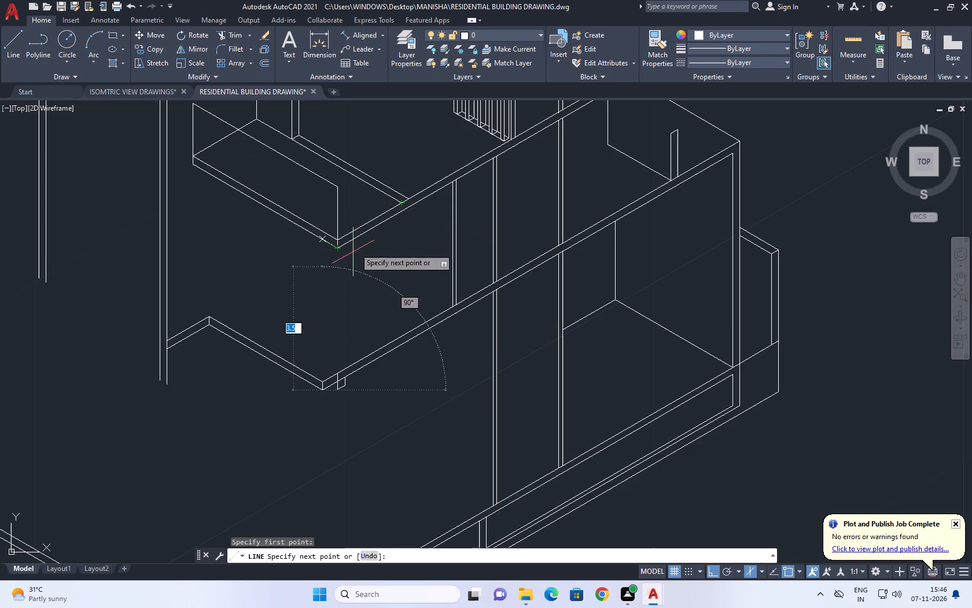
pyautogui.press('2')
pyautogui.press('Return')
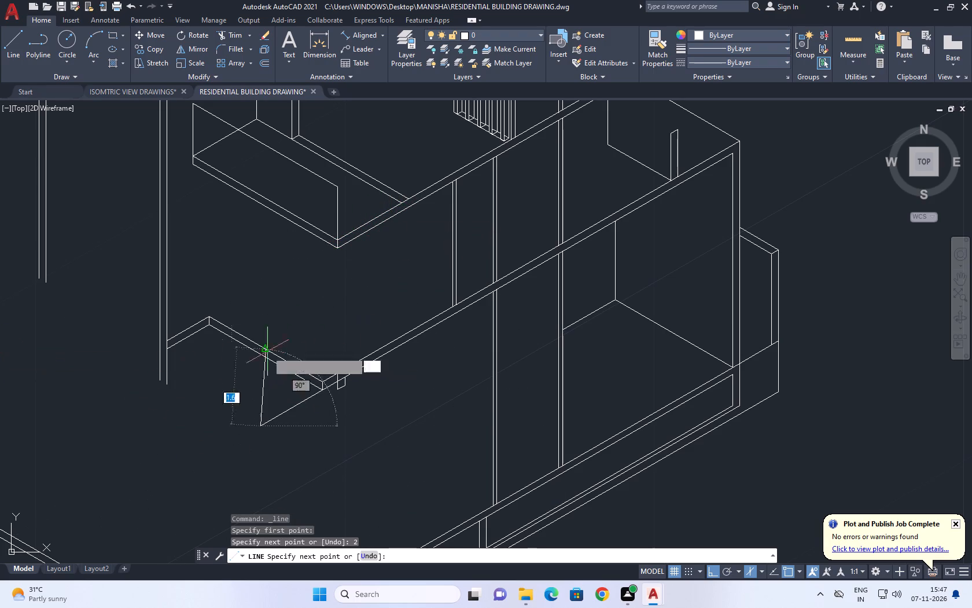
pyautogui.scroll(2, 170, 350)
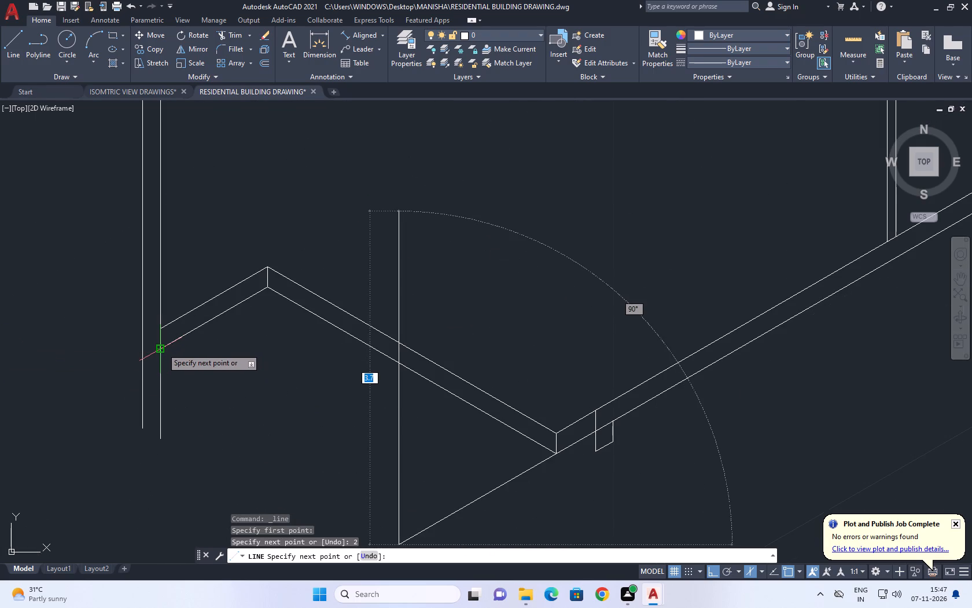
pyautogui.press('F5')
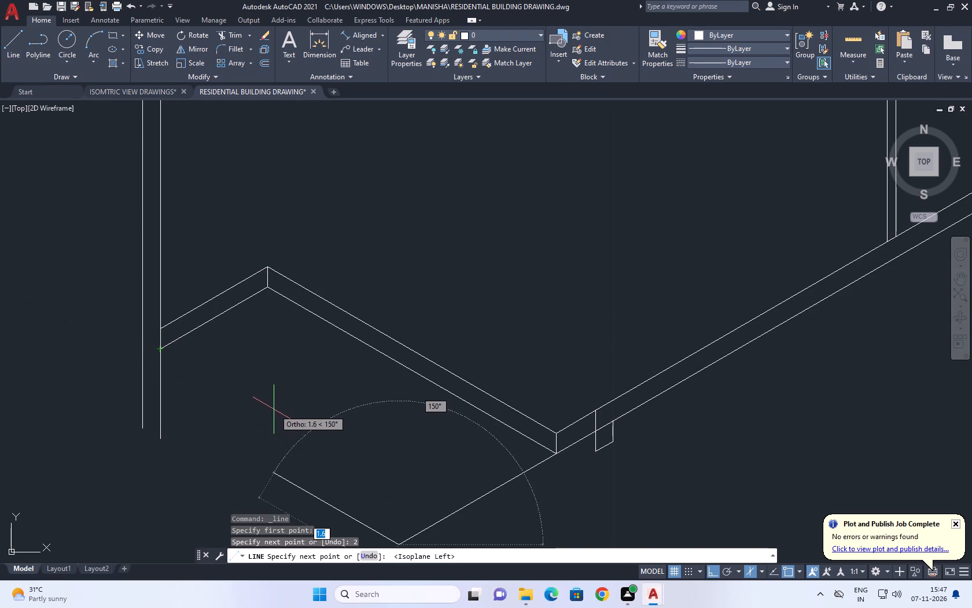
pyautogui.hotkey('ctrl', 'z')
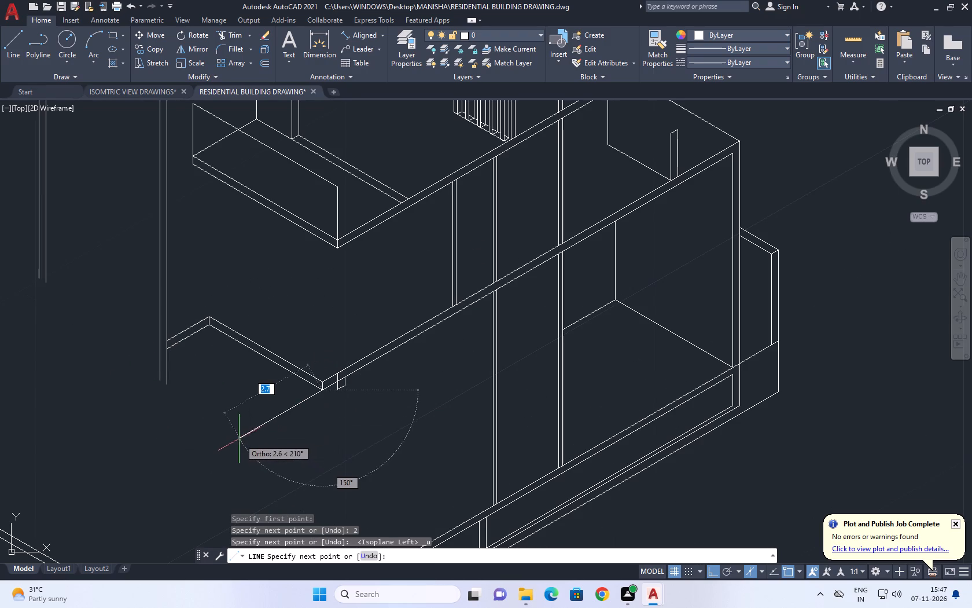
pyautogui.press('1')
pyautogui.press('.')
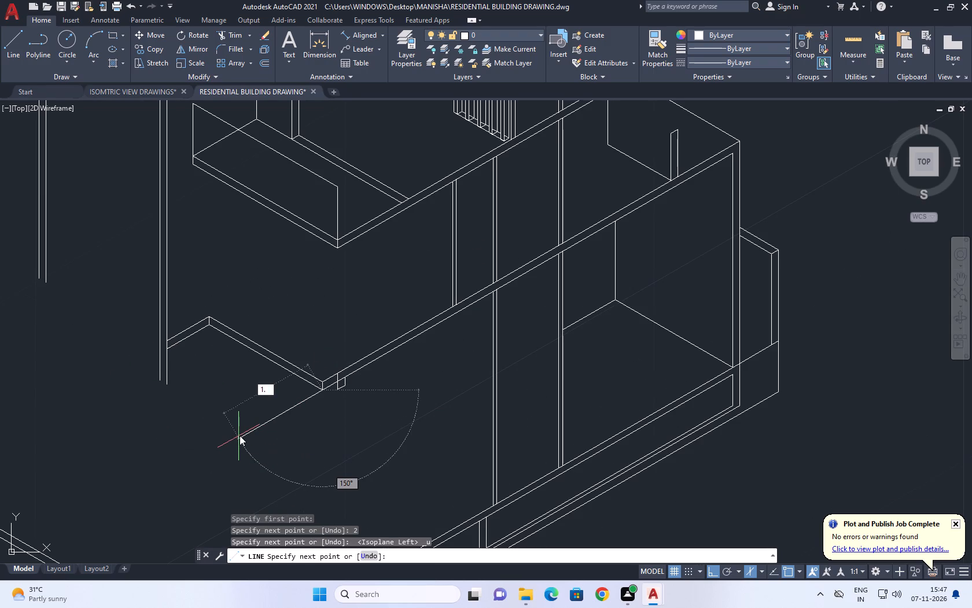
pyautogui.write('5')
pyautogui.press('space')
# In the left isoplane, continue from the line's end with a long line parallel to the slab's front edge, past the tall column.
pyautogui.scroll(2, 135, 378)
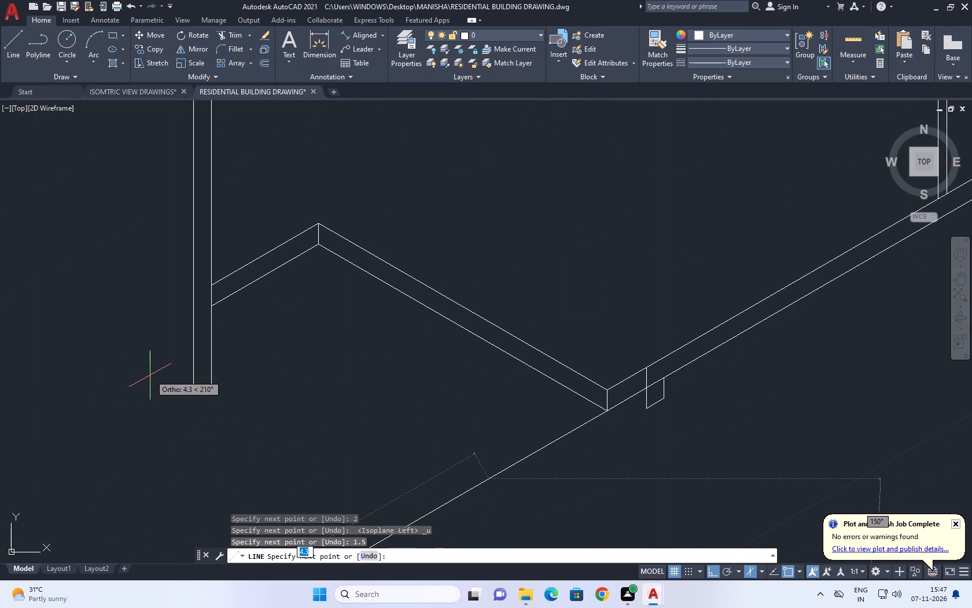
pyautogui.press('F5')
pyautogui.click(100, 315)
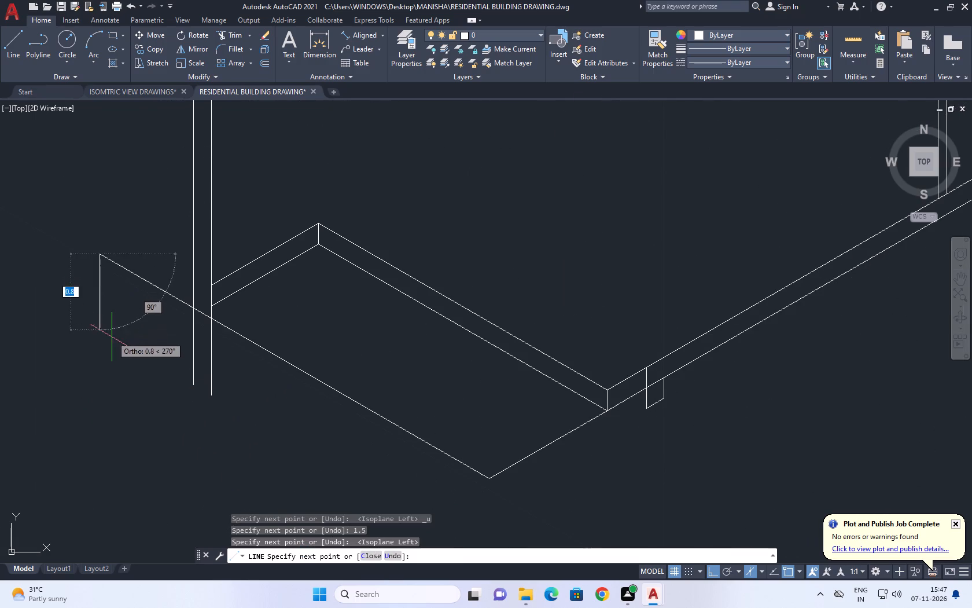
pyautogui.press('space')
# Move the 1.5-long line up from the bottom to the top of the slab's front corner line.
pyautogui.scroll(-3, 146, 353)
pyautogui.moveTo(209, 360); pyautogui.dragTo(227, 398, button='middle')
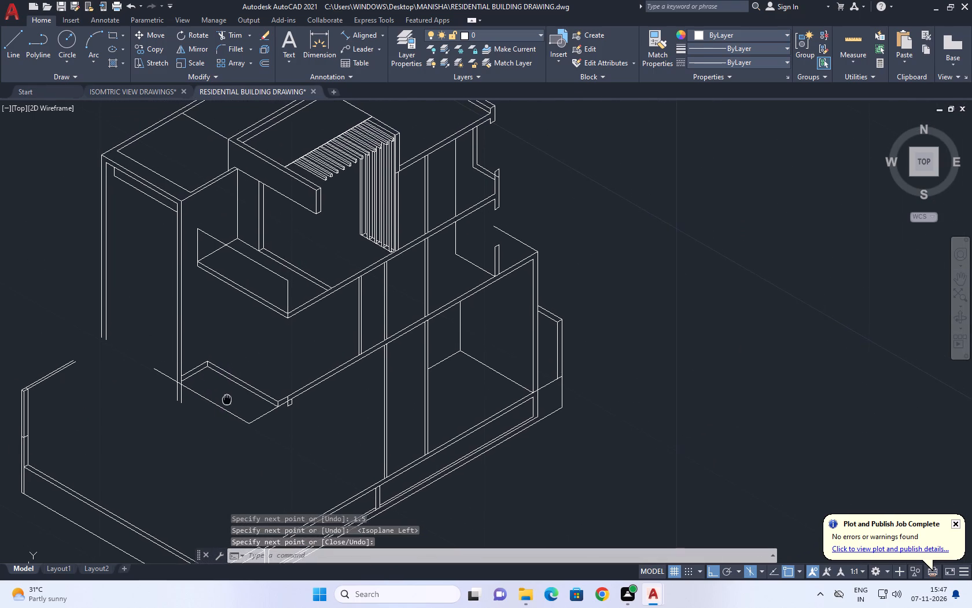
pyautogui.moveTo(227, 398); pyautogui.dragTo(228, 400, button='middle')
pyautogui.scroll(3, 252, 411)
pyautogui.click(285, 448)
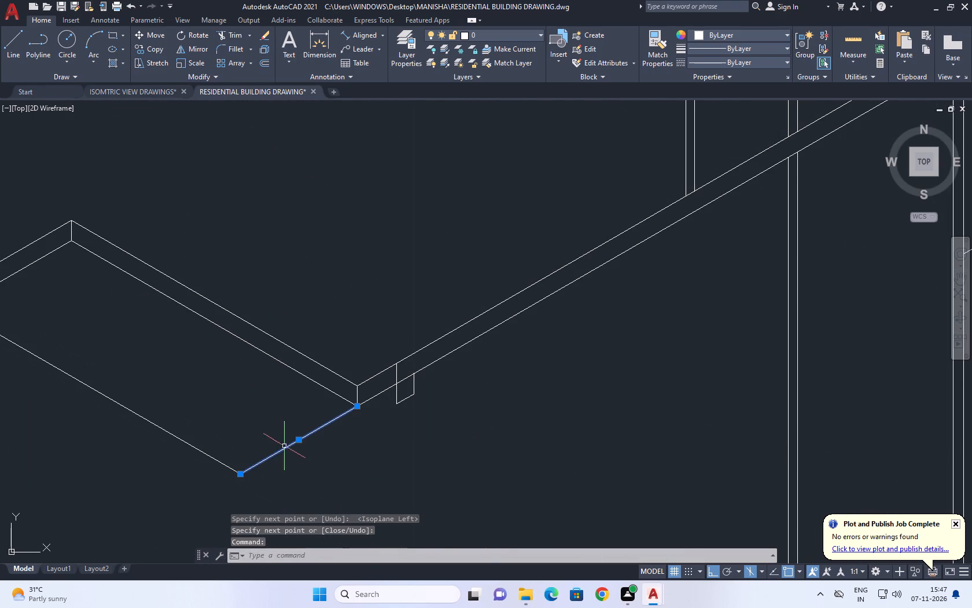
pyautogui.press('m')
pyautogui.press('space')
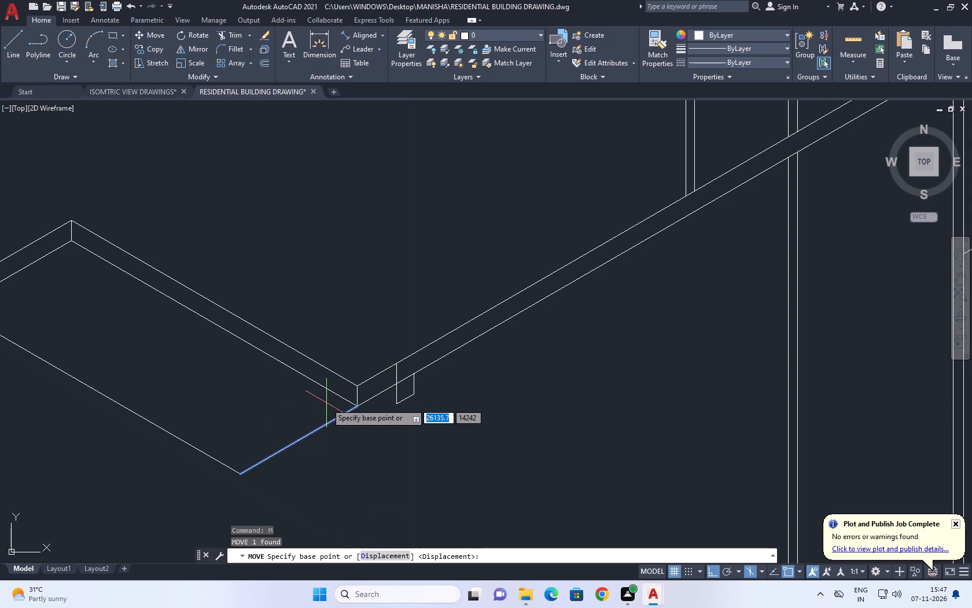
pyautogui.click(355, 405)
pyautogui.click(355, 381)
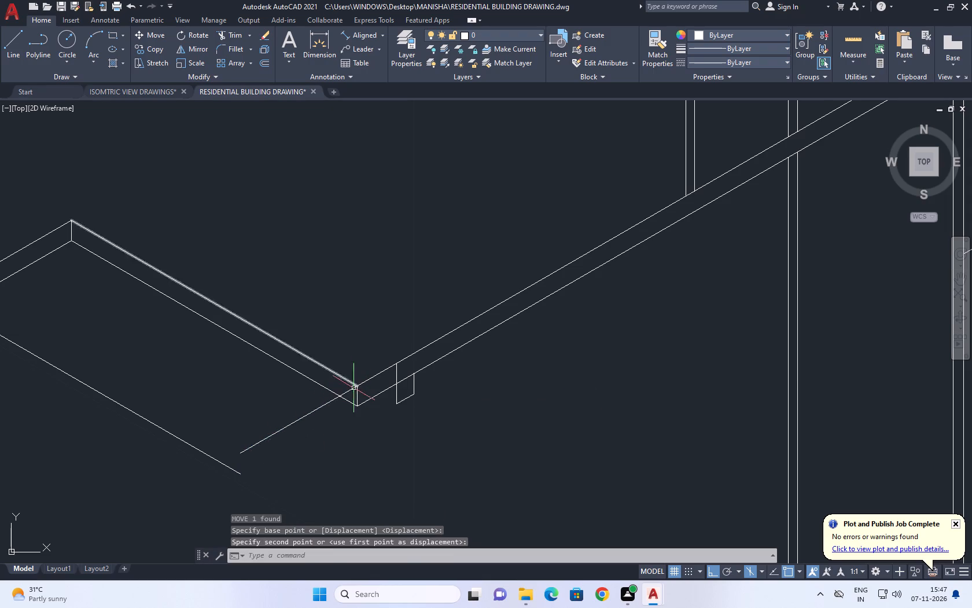
# Move the long line crossing the column up so its end meets the outer end of the moved short line.
pyautogui.moveTo(299, 472); pyautogui.dragTo(289, 468)
pyautogui.click(246, 483)
pyautogui.moveTo(246, 472); pyautogui.dragTo(235, 475)
pyautogui.click(227, 480)
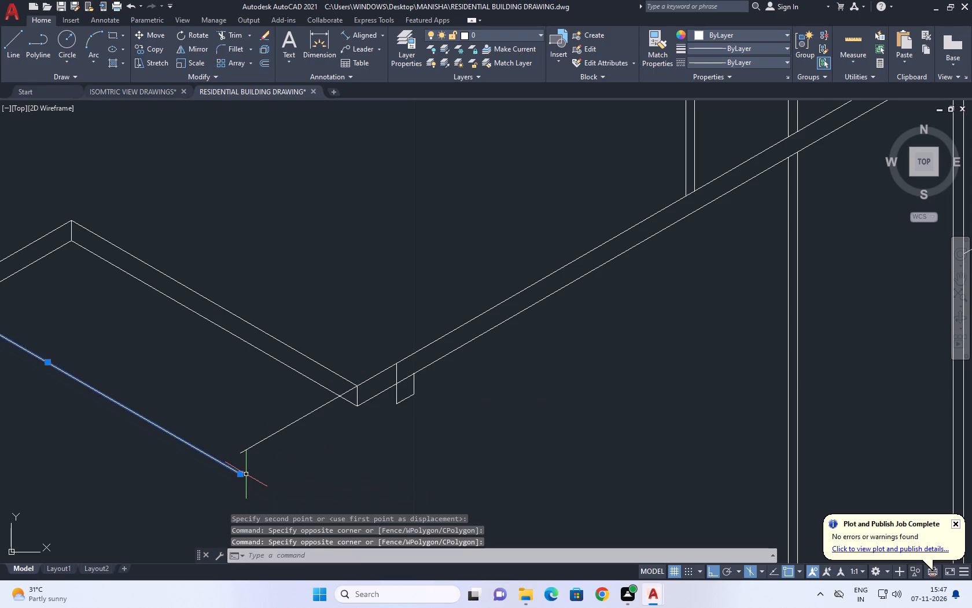
pyautogui.press('m')
pyautogui.press('space')
pyautogui.click(240, 474)
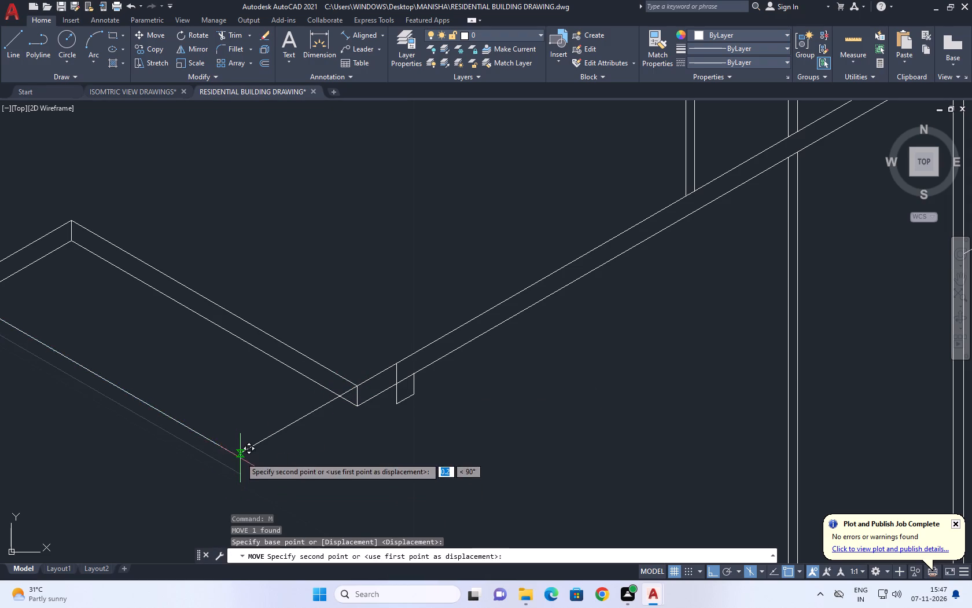
pyautogui.click(240, 455)
# Copy both extension lines down by the slab thickness, from the top to the bottom of the front corner line.
pyautogui.moveTo(275, 434); pyautogui.dragTo(262, 438)
pyautogui.click(95, 442)
pyautogui.click(150, 408)
pyautogui.moveTo(175, 412); pyautogui.dragTo(170, 422)
pyautogui.moveTo(157, 427); pyautogui.dragTo(145, 431)
pyautogui.press('c')
pyautogui.press('o')
pyautogui.press('space')
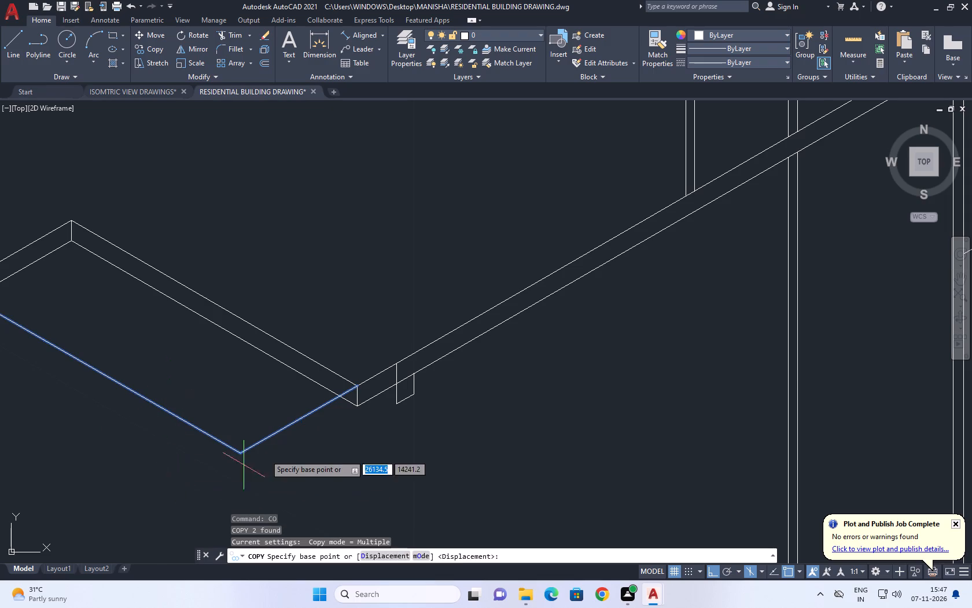
pyautogui.scroll(1, 324, 420)
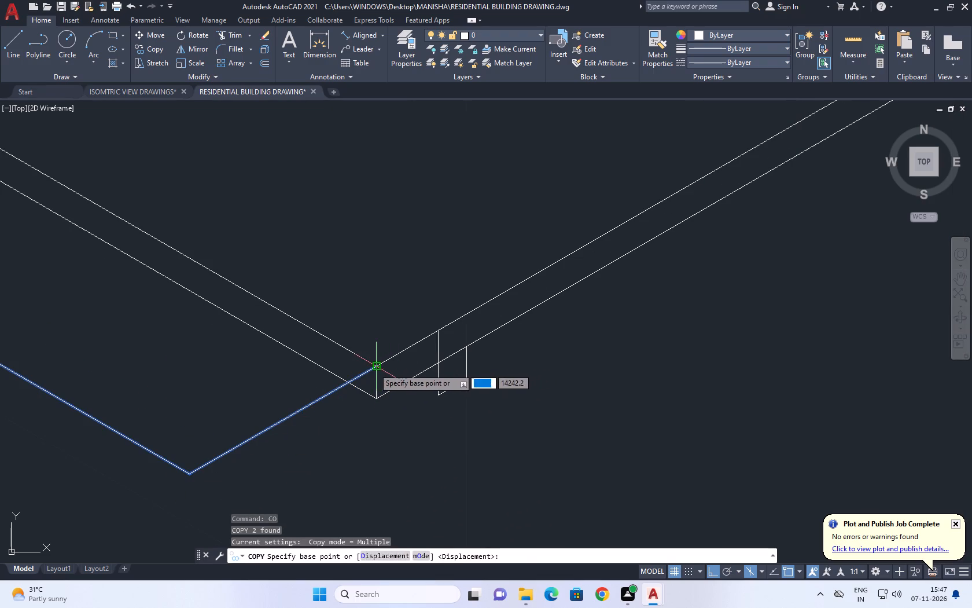
pyautogui.click(374, 368)
pyautogui.click(373, 398)
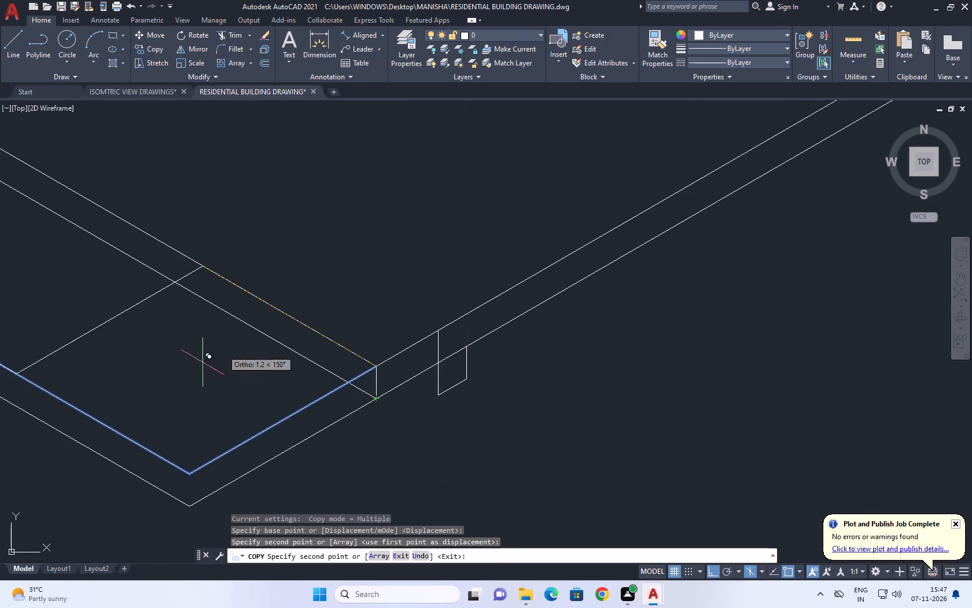
pyautogui.rightClick(234, 344)
pyautogui.click(289, 368)
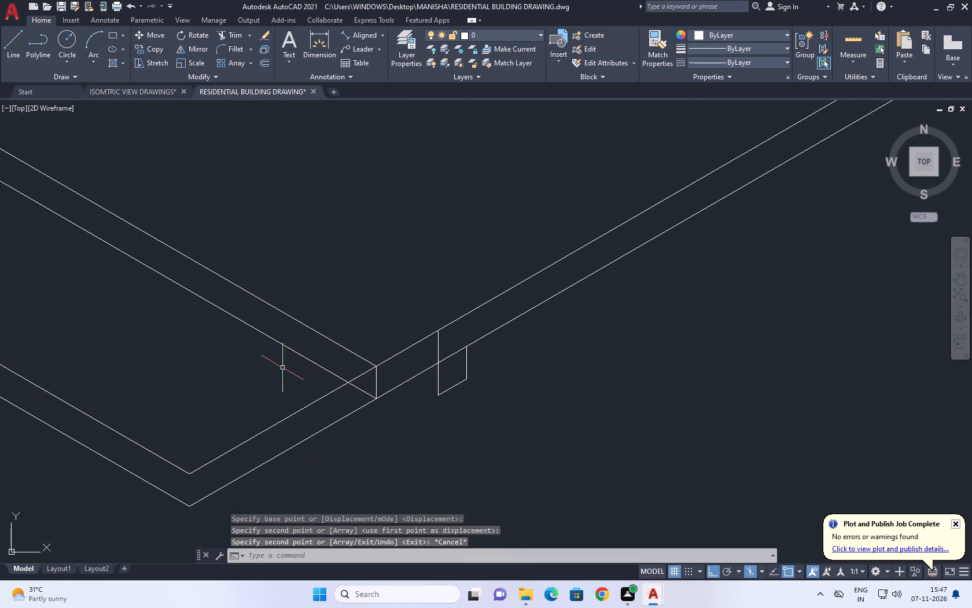
# Move the small column outline under the slab's side edge so its top corner sits on the upper front corner point.
pyautogui.scroll(-2, 225, 398)
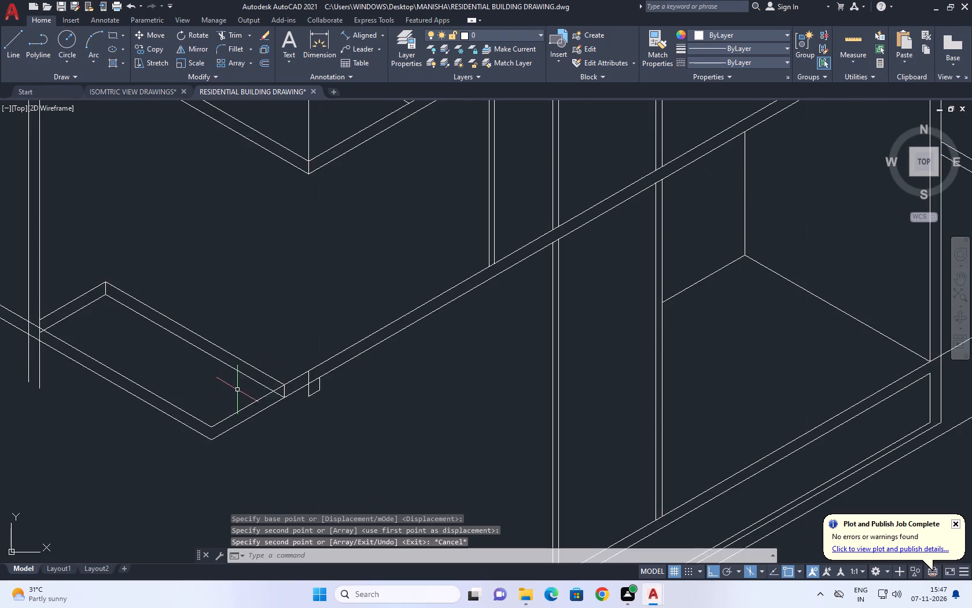
pyautogui.moveTo(269, 375); pyautogui.dragTo(268, 431, button='middle')
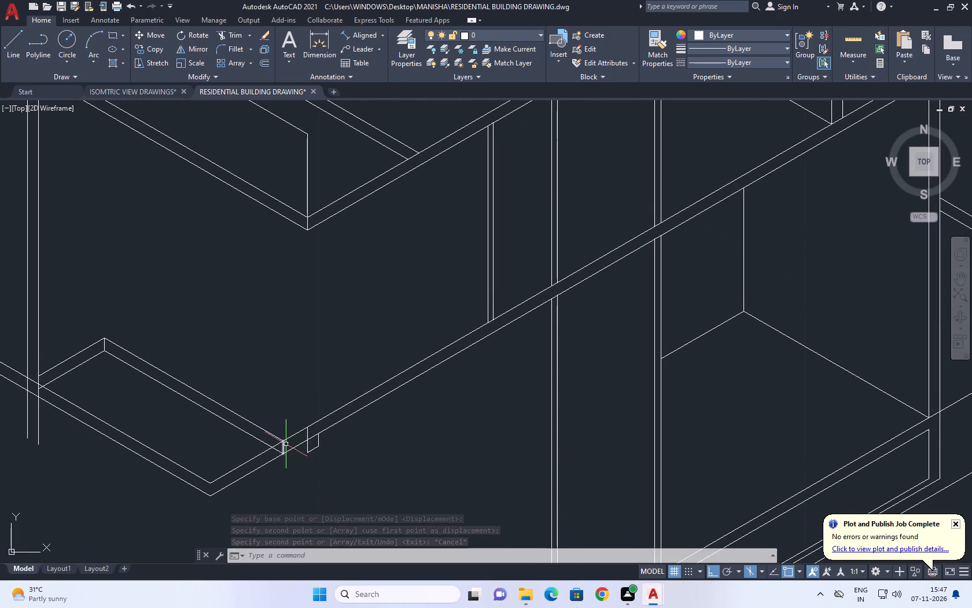
pyautogui.moveTo(317, 462); pyautogui.dragTo(248, 446, button='middle')
pyautogui.click(216, 373)
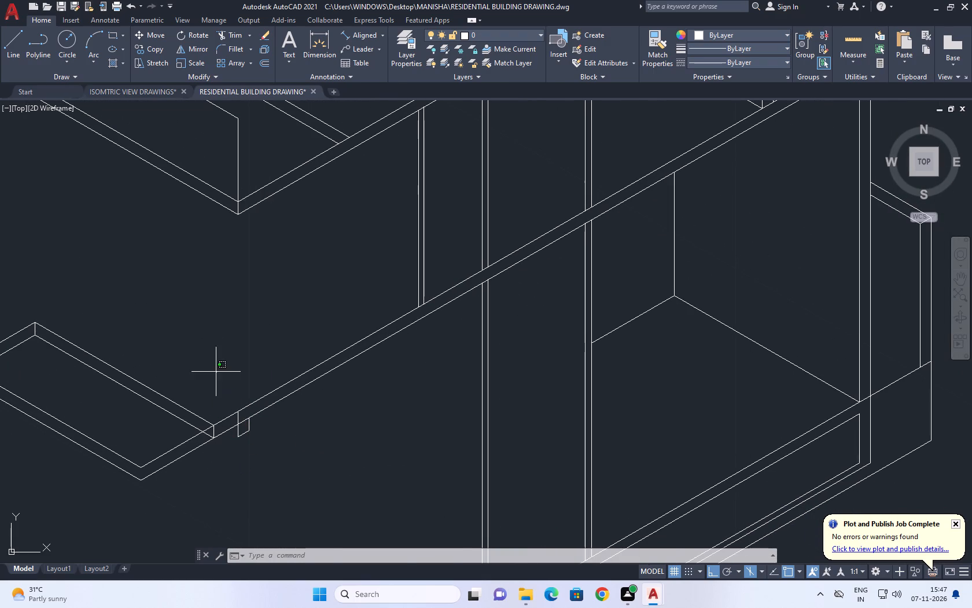
pyautogui.click(271, 470)
pyautogui.click(164, 34)
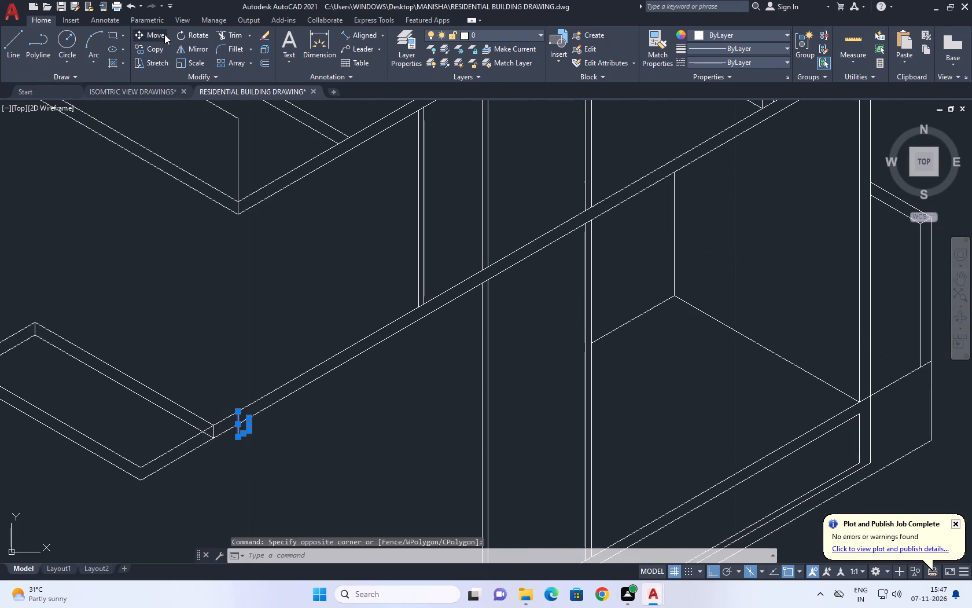
pyautogui.scroll(2, 238, 438)
pyautogui.click(234, 372)
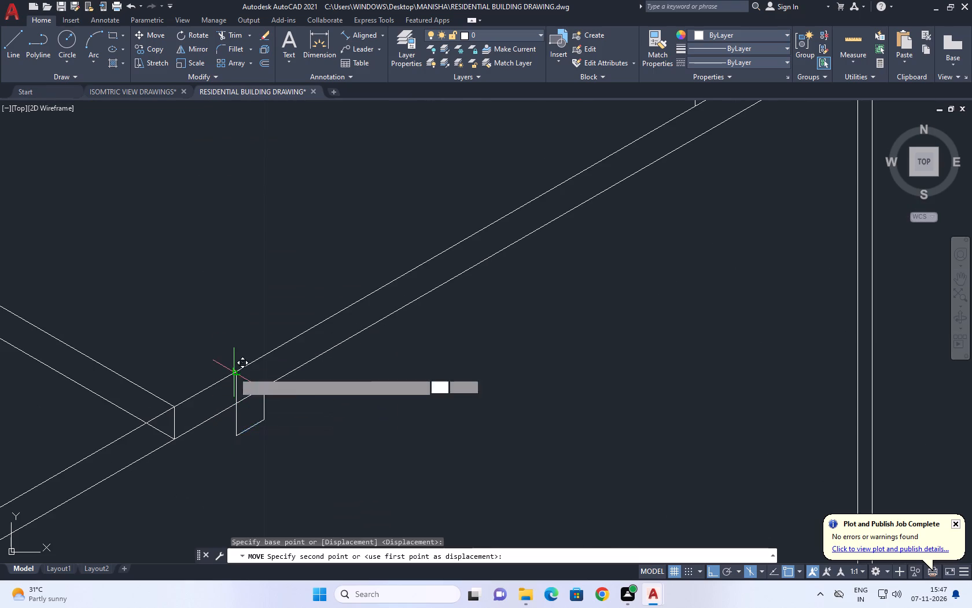
pyautogui.click(170, 408)
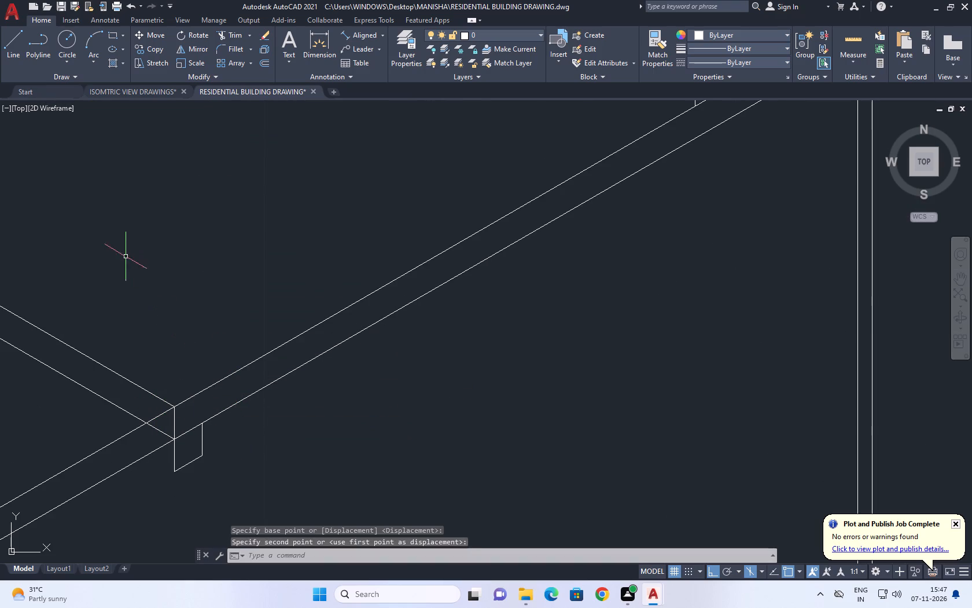
# Trim the slab's lower side edge where it crosses the small column outline.
pyautogui.click(225, 33)
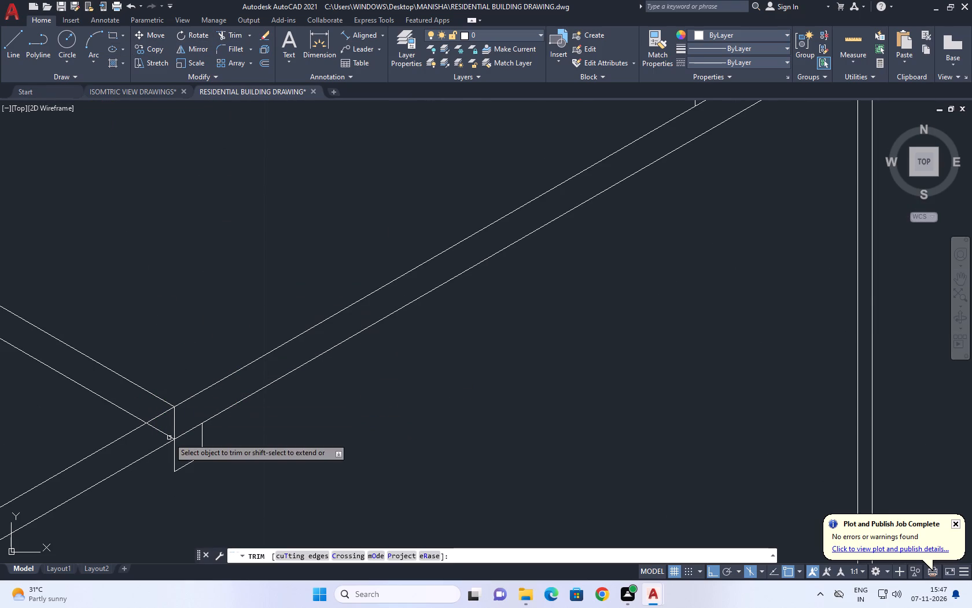
pyautogui.click(197, 433)
pyautogui.click(193, 421)
# Trim away the lower slab's hidden underside edges at the back, including the short vertical and the leftover piece near the small column.
pyautogui.scroll(-2, 187, 428)
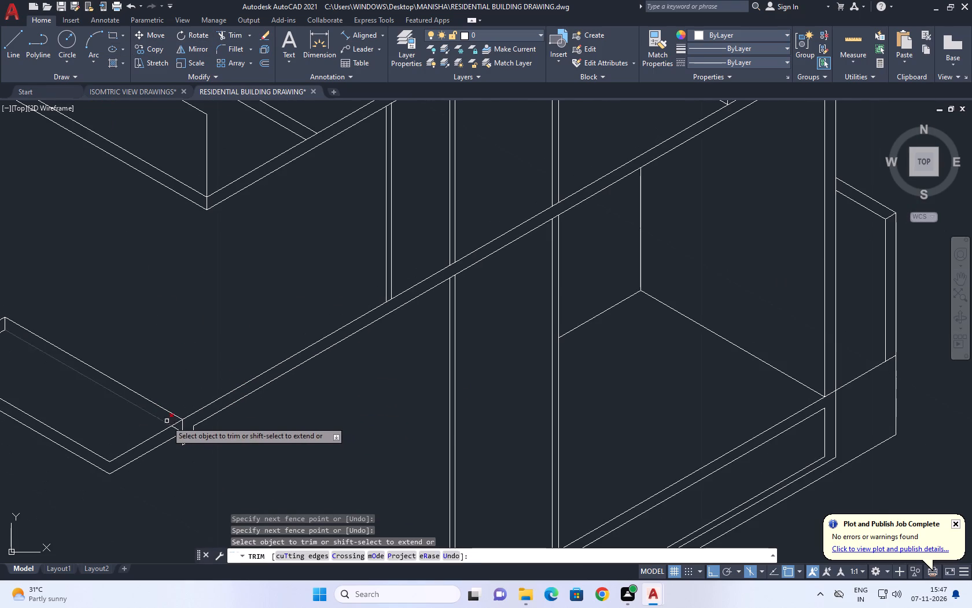
pyautogui.click(165, 417)
pyautogui.click(153, 420)
pyautogui.scroll(-1, 165, 404)
pyautogui.scroll(2, 51, 362)
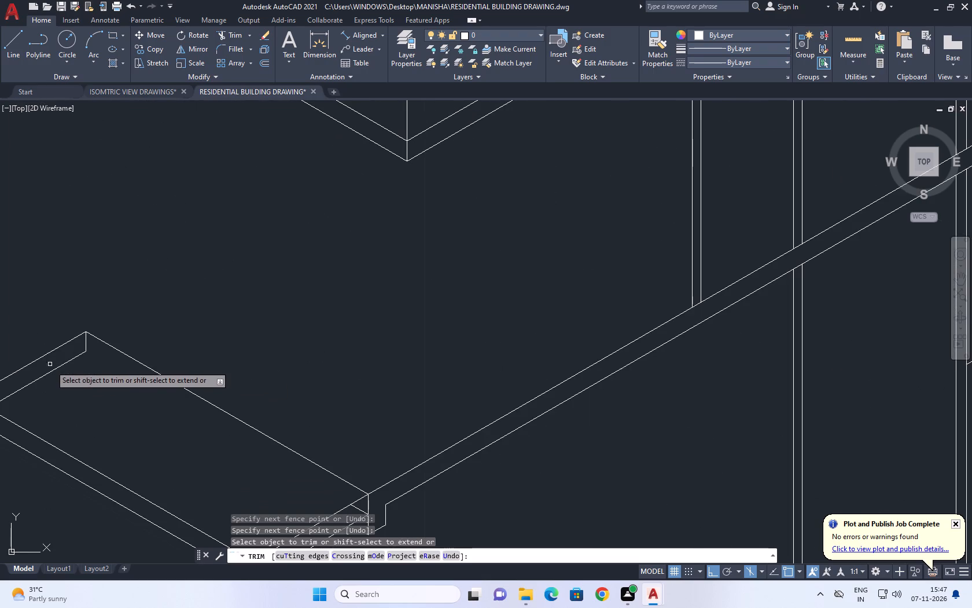
pyautogui.click(51, 368)
pyautogui.click(68, 365)
pyautogui.click(87, 350)
pyautogui.scroll(-1, 164, 317)
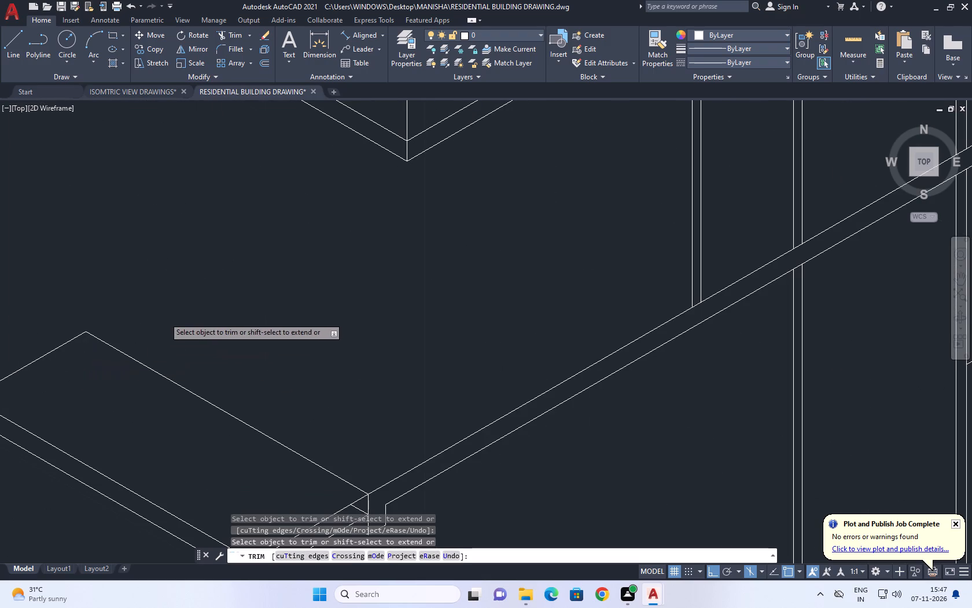
pyautogui.scroll(-1, 164, 317)
pyautogui.scroll(4, 205, 399)
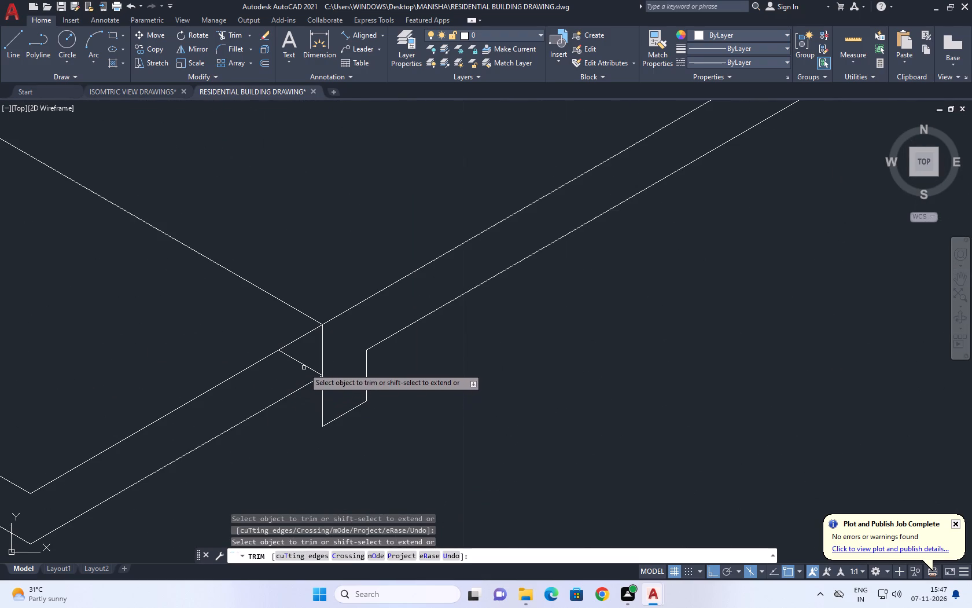
pyautogui.click(304, 365)
pyautogui.scroll(-5, 284, 376)
# Trim the slab edges protruding past the tall column and the column lines hanging below the slab.
pyautogui.scroll(2, 184, 357)
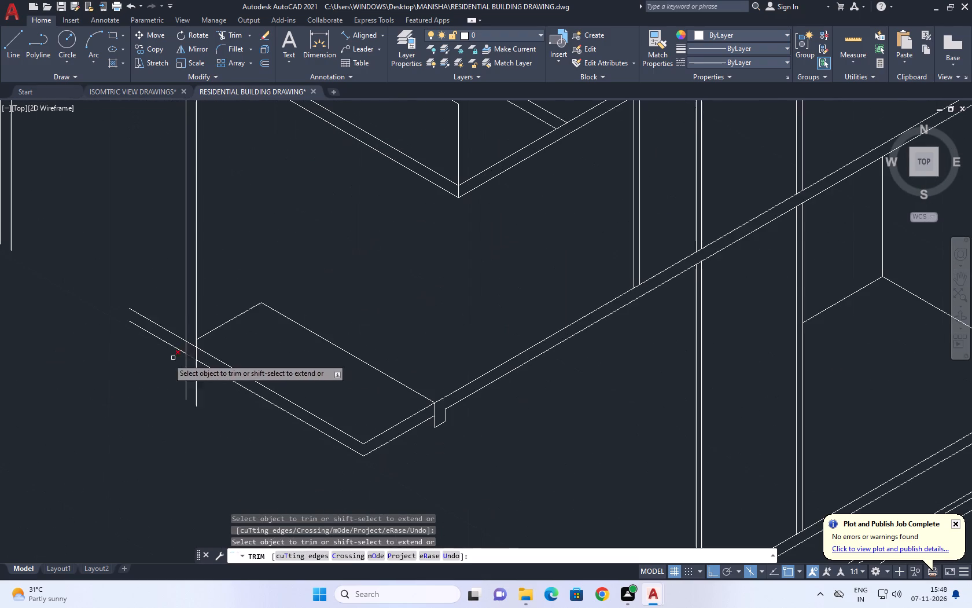
pyautogui.click(152, 290)
pyautogui.moveTo(146, 387); pyautogui.dragTo(148, 394)
pyautogui.click(179, 391)
pyautogui.click(211, 391)
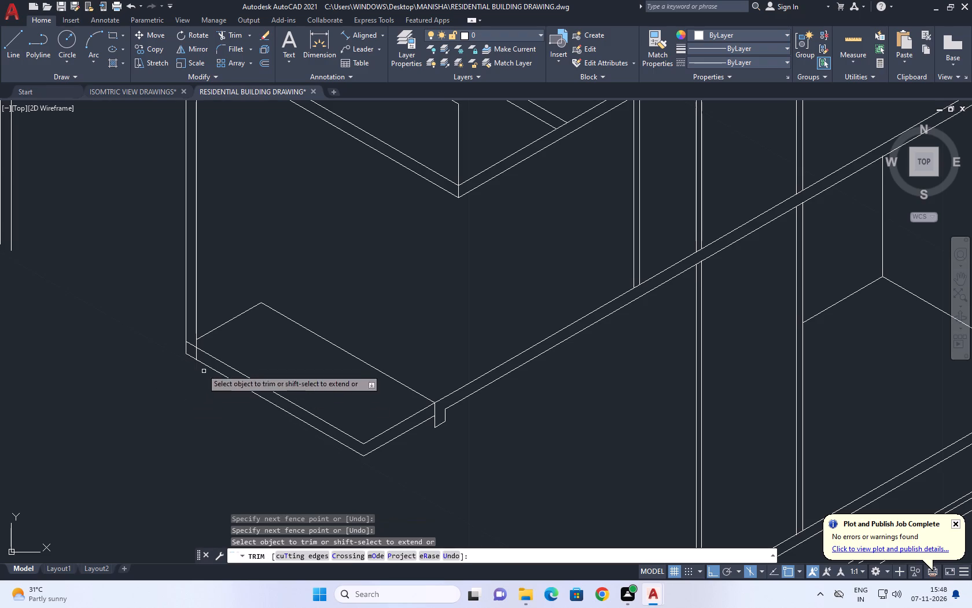
pyautogui.scroll(3, 179, 345)
pyautogui.scroll(-3, 241, 371)
pyautogui.moveTo(244, 352); pyautogui.dragTo(244, 399, button='middle')
pyautogui.scroll(-1, 244, 399)
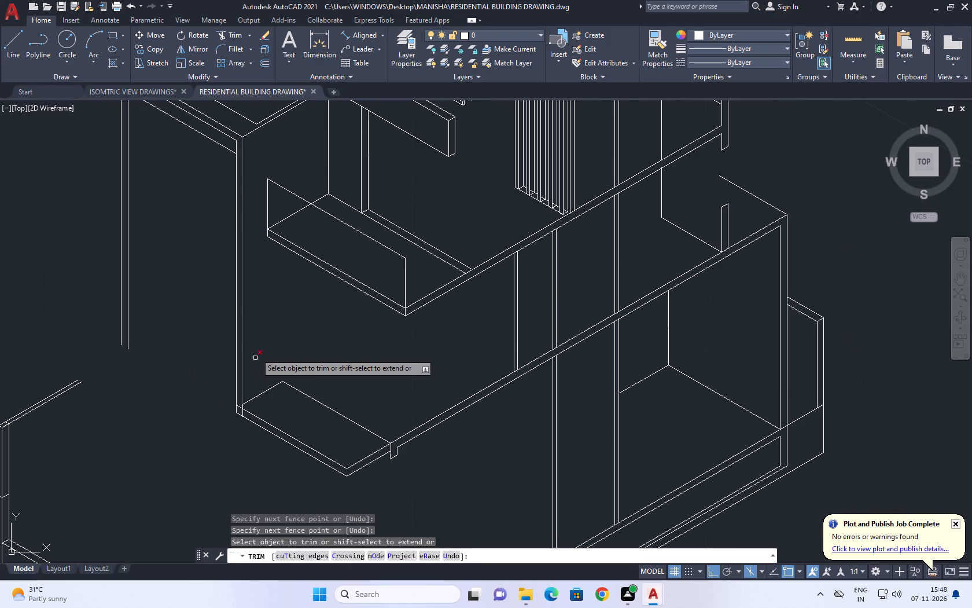
pyautogui.rightClick(259, 320)
pyautogui.click(301, 337)
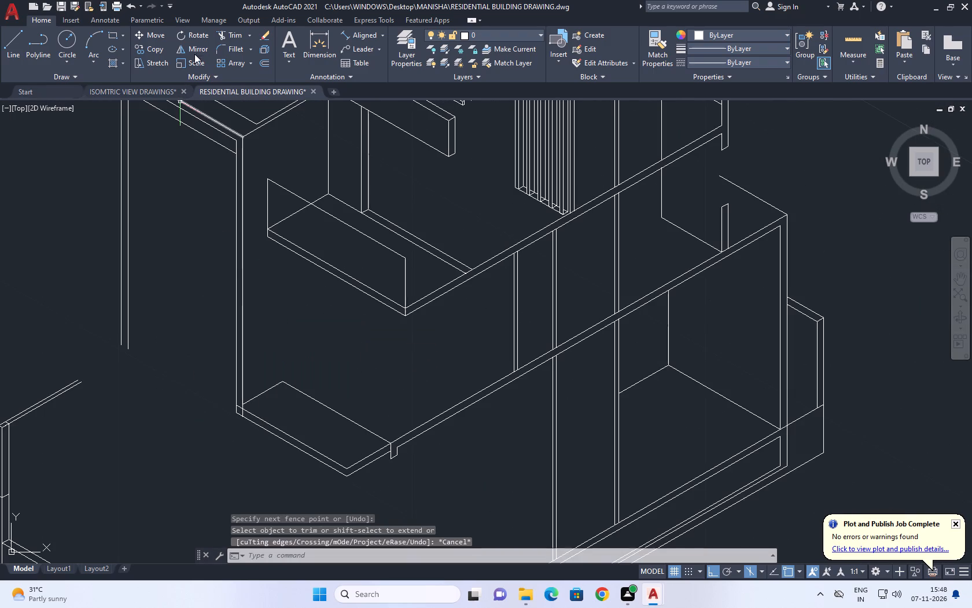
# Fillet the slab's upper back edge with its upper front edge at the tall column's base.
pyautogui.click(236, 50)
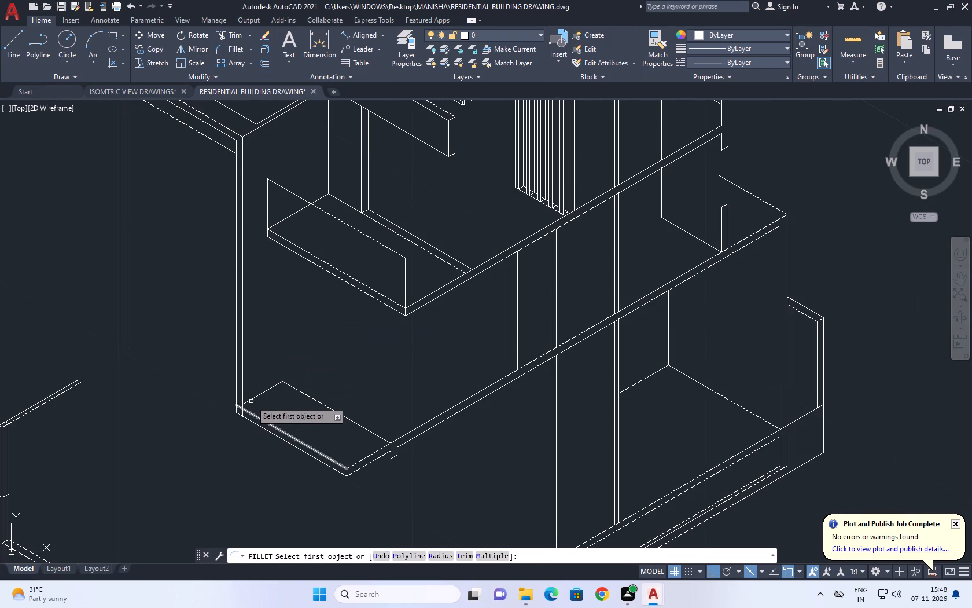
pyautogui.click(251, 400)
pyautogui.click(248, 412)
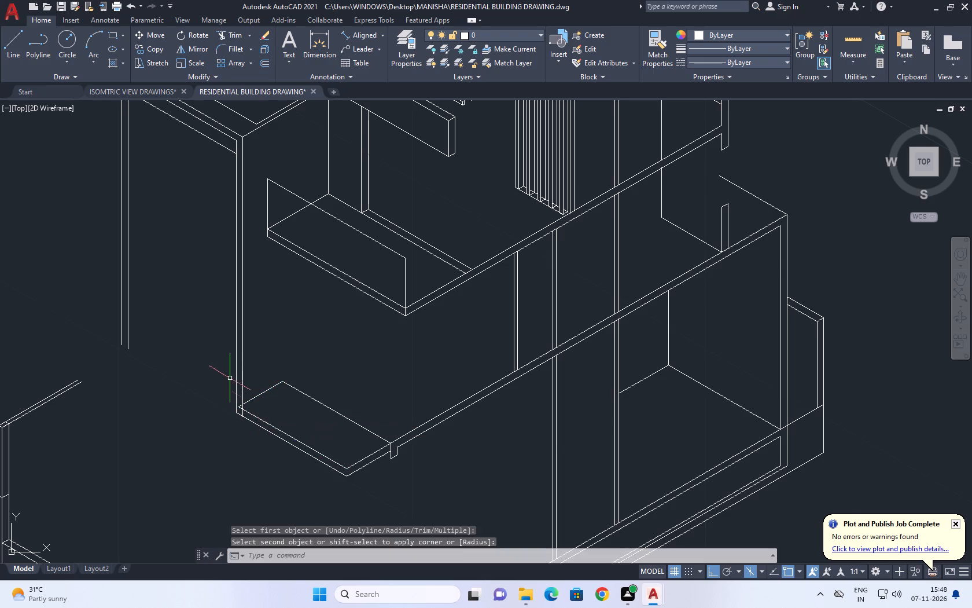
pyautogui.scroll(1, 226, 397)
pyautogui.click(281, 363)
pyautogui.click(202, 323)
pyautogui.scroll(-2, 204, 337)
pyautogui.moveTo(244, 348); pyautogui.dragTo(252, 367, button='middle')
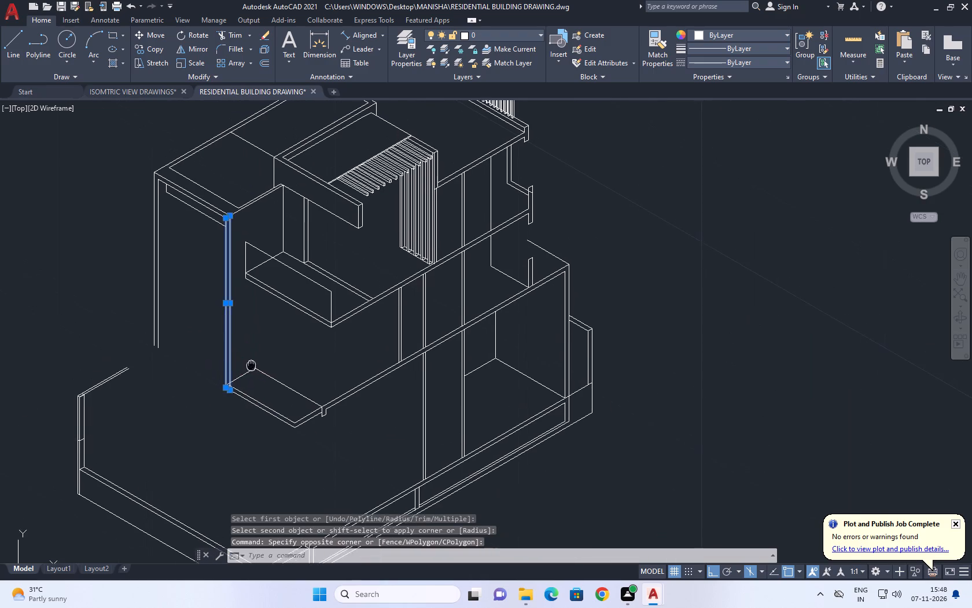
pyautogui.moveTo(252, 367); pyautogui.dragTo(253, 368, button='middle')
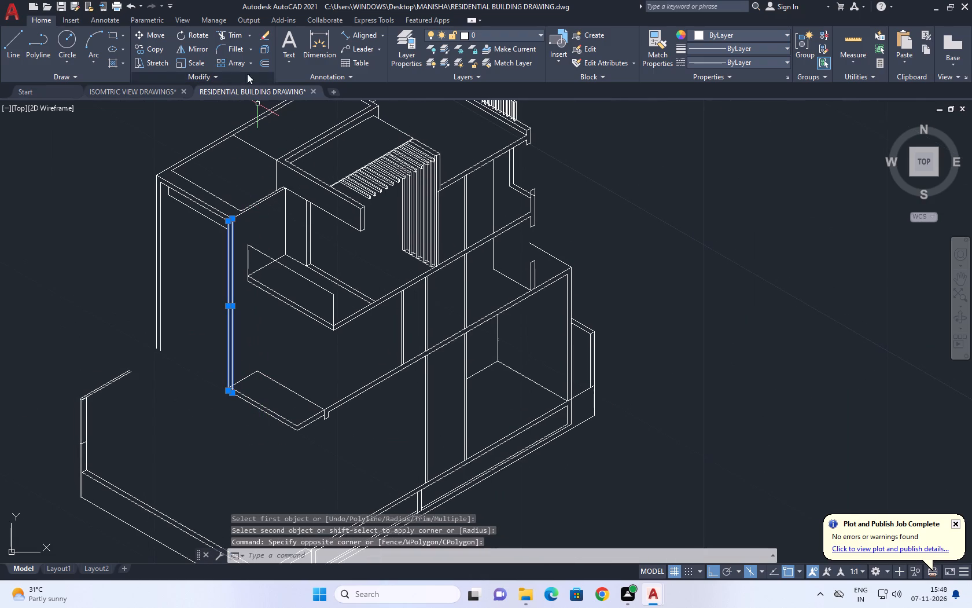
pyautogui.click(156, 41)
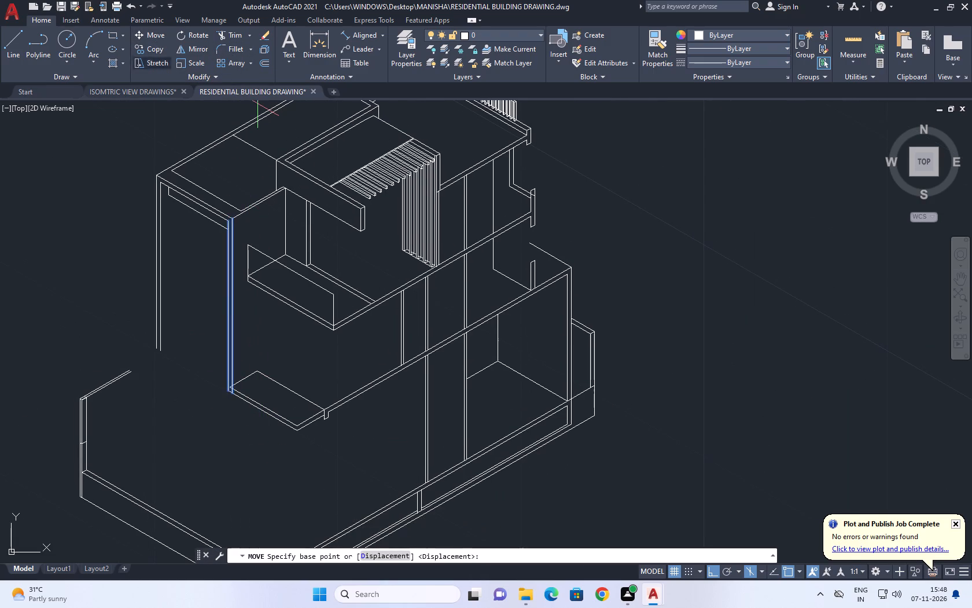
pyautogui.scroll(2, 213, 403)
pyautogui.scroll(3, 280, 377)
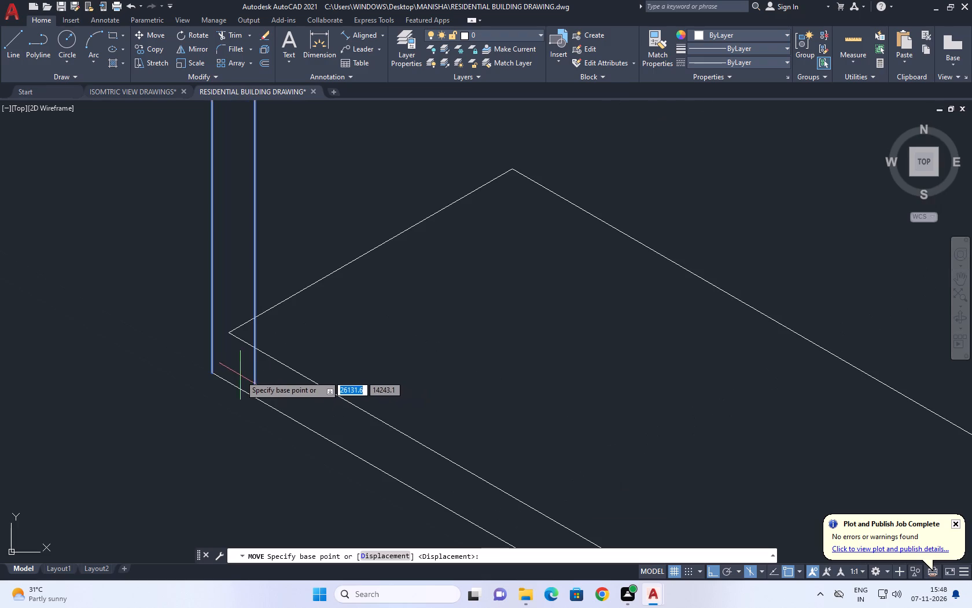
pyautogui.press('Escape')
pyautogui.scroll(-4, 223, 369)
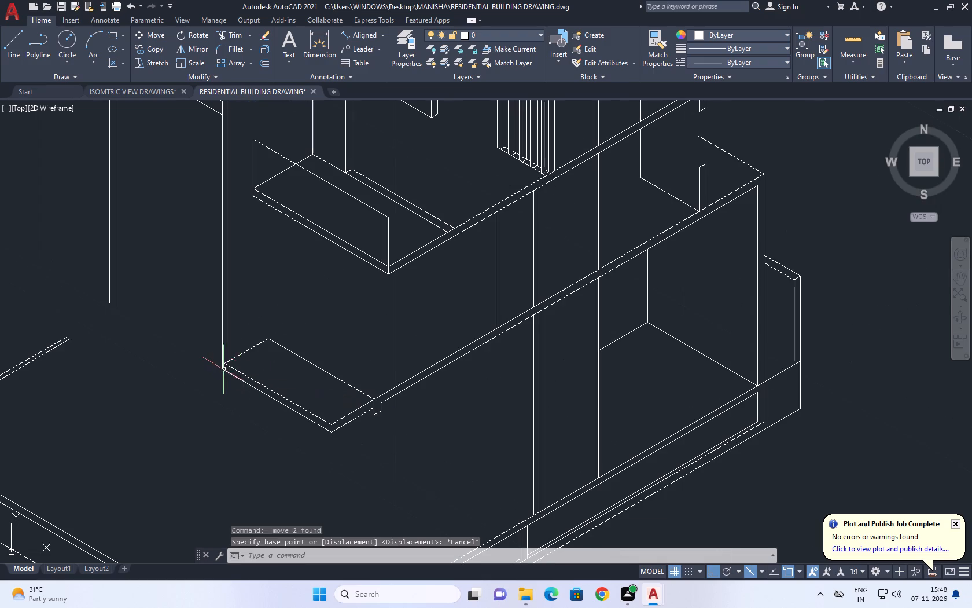
# Trim the slab's upper edges lying inside the tall column so they stop at its inner vertical line.
pyautogui.press('t')
pyautogui.press('r')
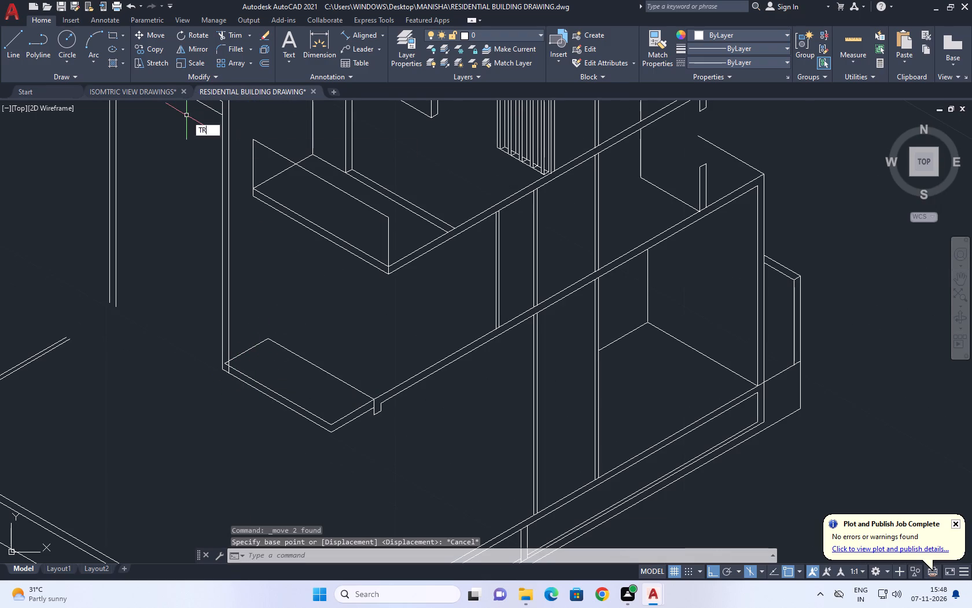
pyautogui.press('space')
pyautogui.scroll(2, 251, 355)
pyautogui.scroll(3, 203, 375)
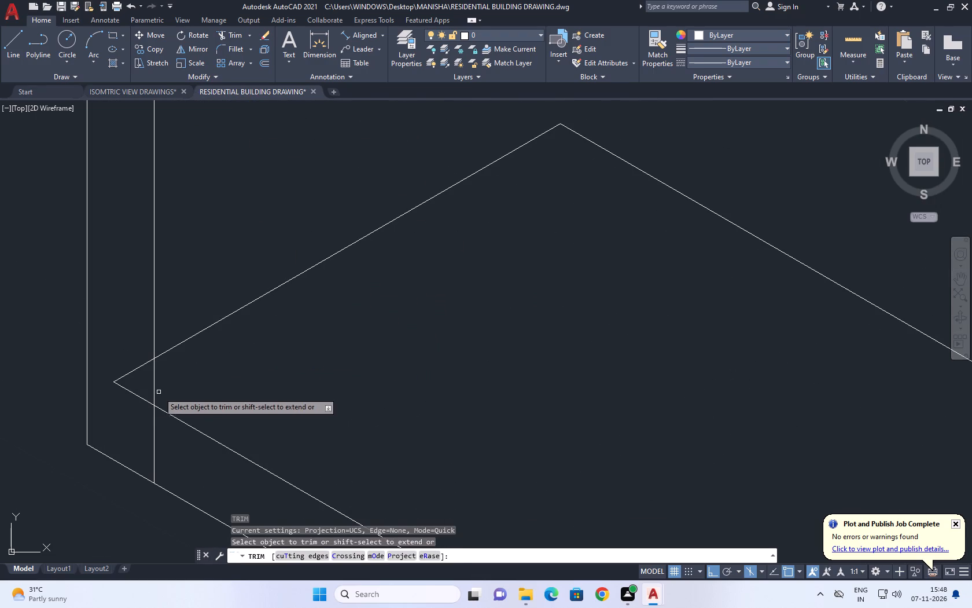
pyautogui.click(141, 397)
pyautogui.moveTo(142, 335); pyautogui.dragTo(141, 346)
pyautogui.click(135, 377)
pyautogui.scroll(-3, 247, 316)
pyautogui.press('space')
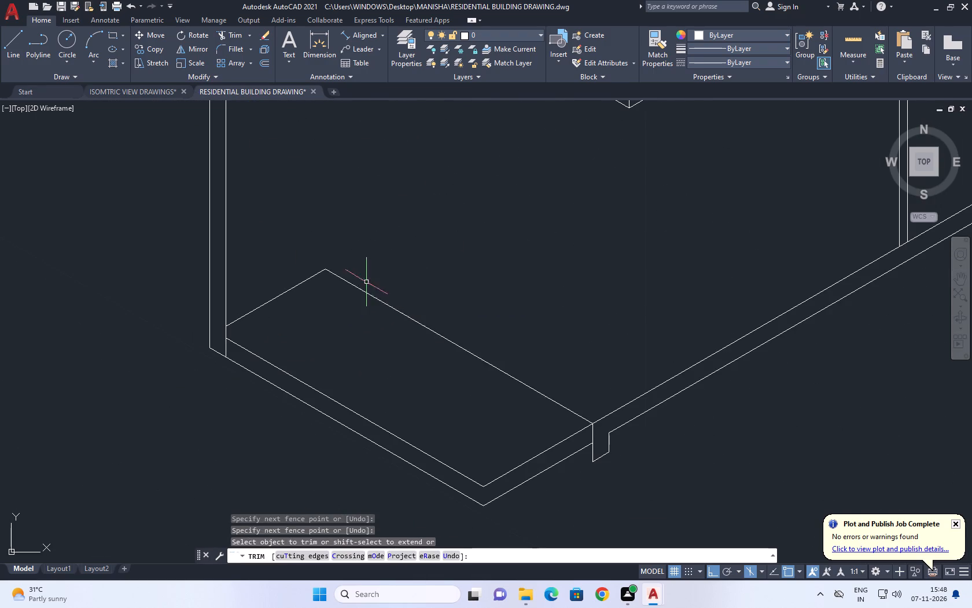
# Draw a 2-unit vertical line up the tall column from the slab's upper front edge, continuing with a line parallel to that edge.
pyautogui.scroll(-2, 385, 296)
pyautogui.moveTo(426, 221); pyautogui.dragTo(437, 264, button='middle')
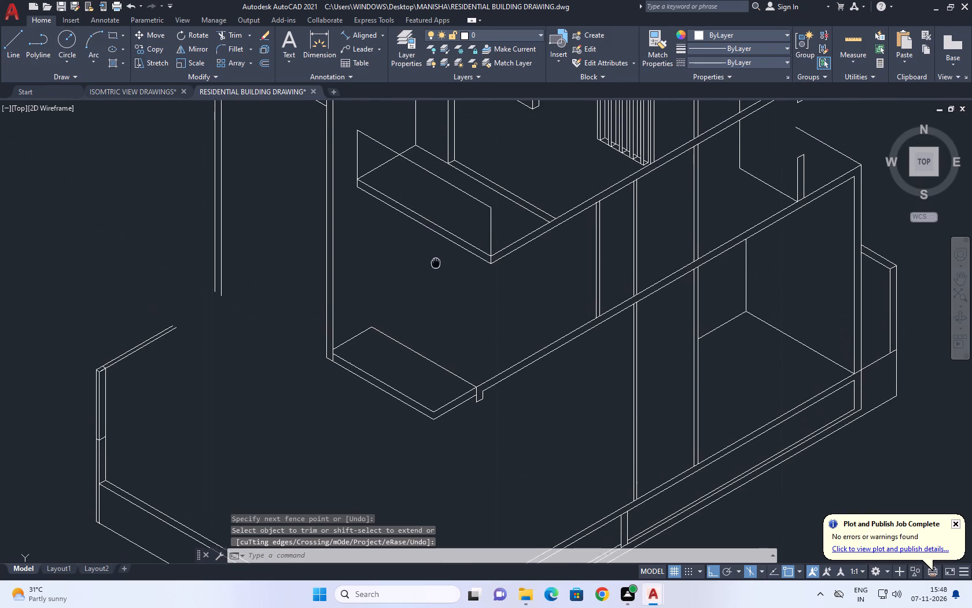
pyautogui.moveTo(437, 264); pyautogui.dragTo(438, 265, button='middle')
pyautogui.middleClick(498, 357)
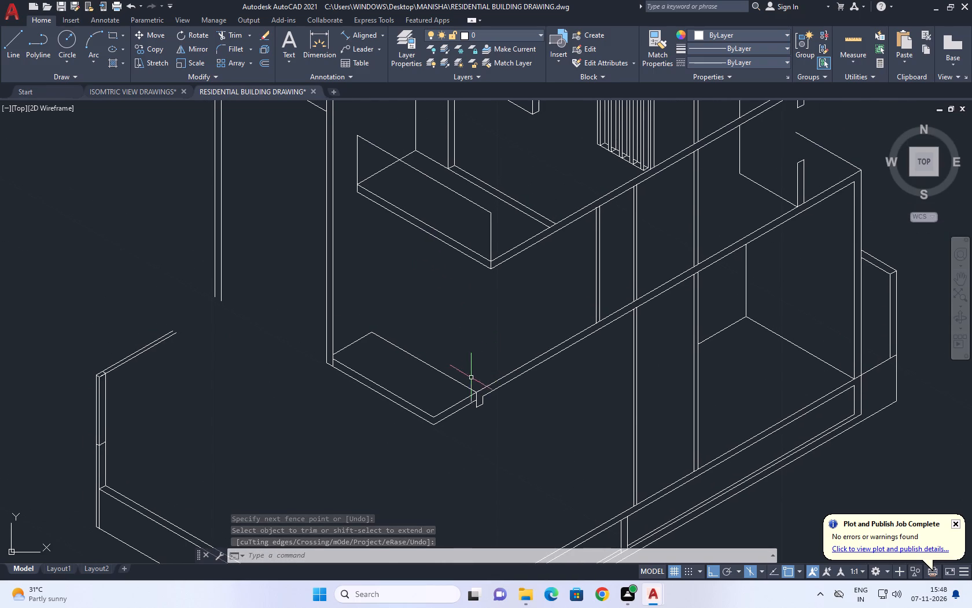
pyautogui.scroll(-1, 462, 379)
pyautogui.write('L')
pyautogui.press('space')
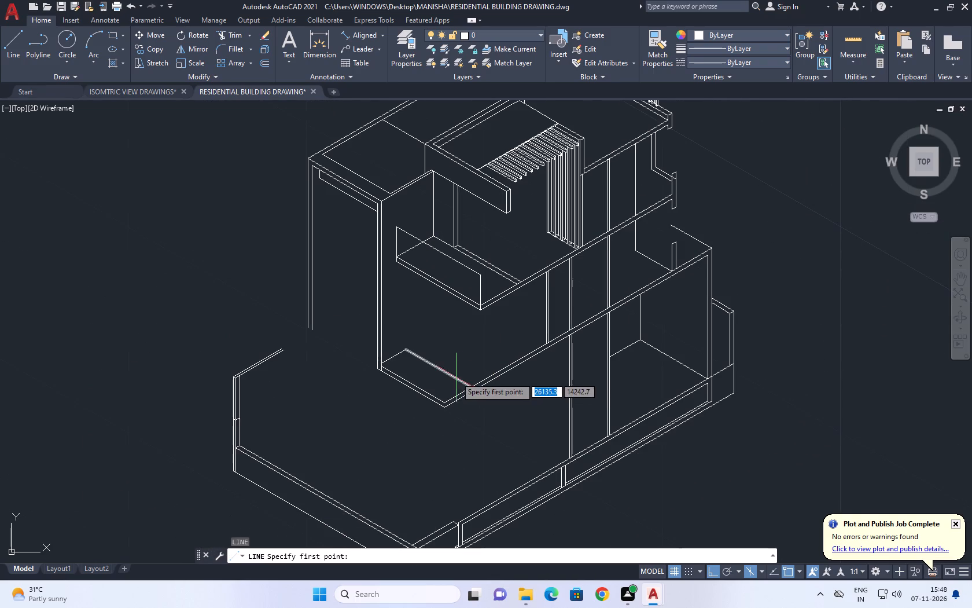
pyautogui.scroll(2, 451, 373)
pyautogui.moveTo(274, 358); pyautogui.dragTo(274, 351)
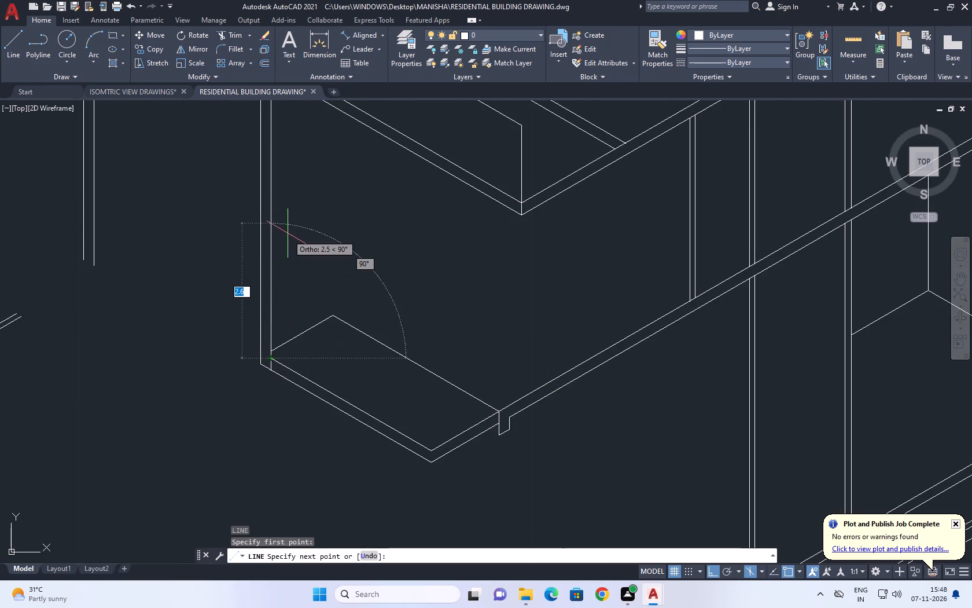
pyautogui.write('2')
pyautogui.press('space')
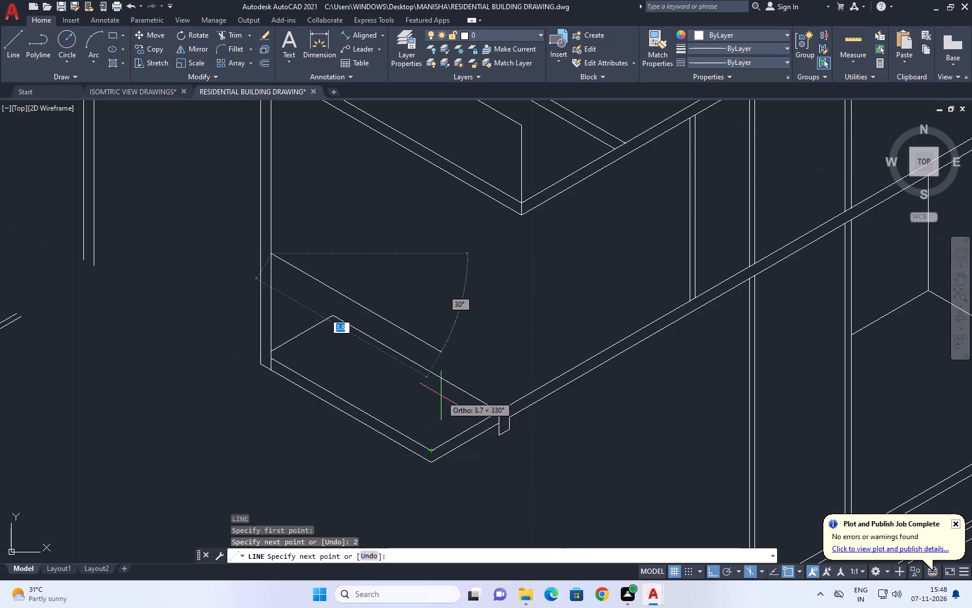
pyautogui.click(426, 317)
pyautogui.press('space')
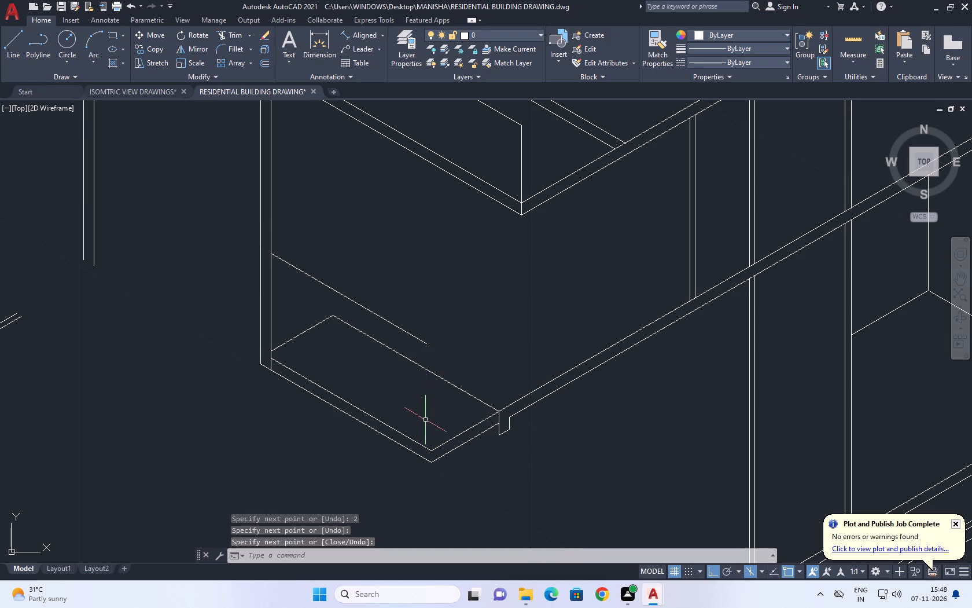
# Draw a vertical line up from the slab's front corner and fillet it with the sloping parapet line at radius 0.
pyautogui.press('space')
pyautogui.moveTo(431, 449); pyautogui.dragTo(431, 438)
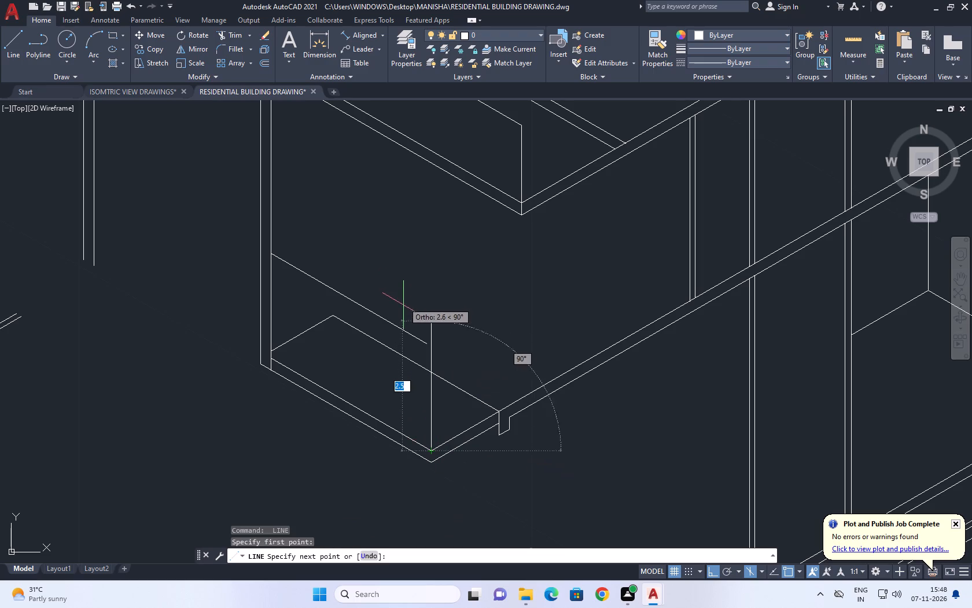
pyautogui.click(417, 305)
pyautogui.press('space')
pyautogui.write('F')
pyautogui.press('space')
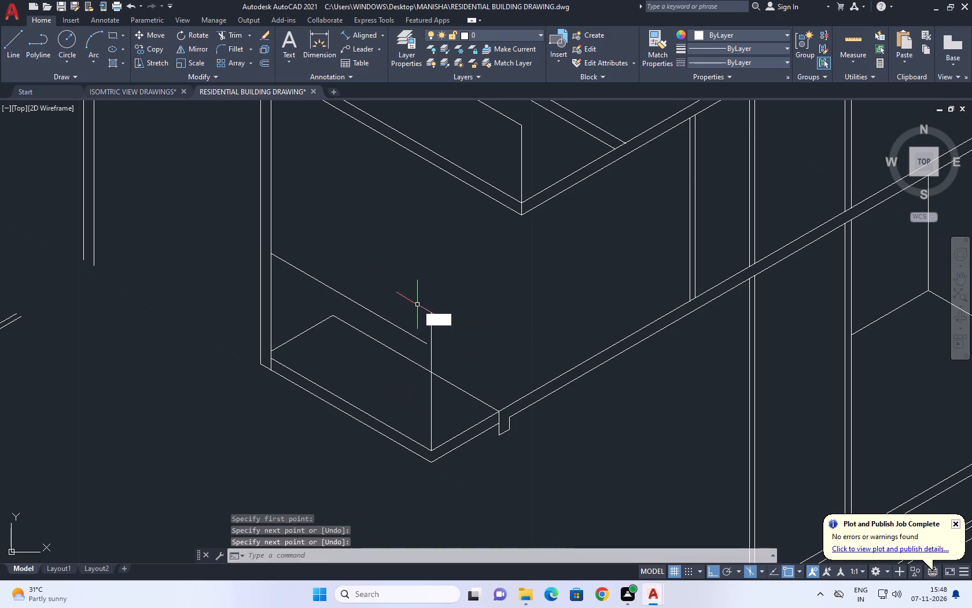
pyautogui.click(423, 340)
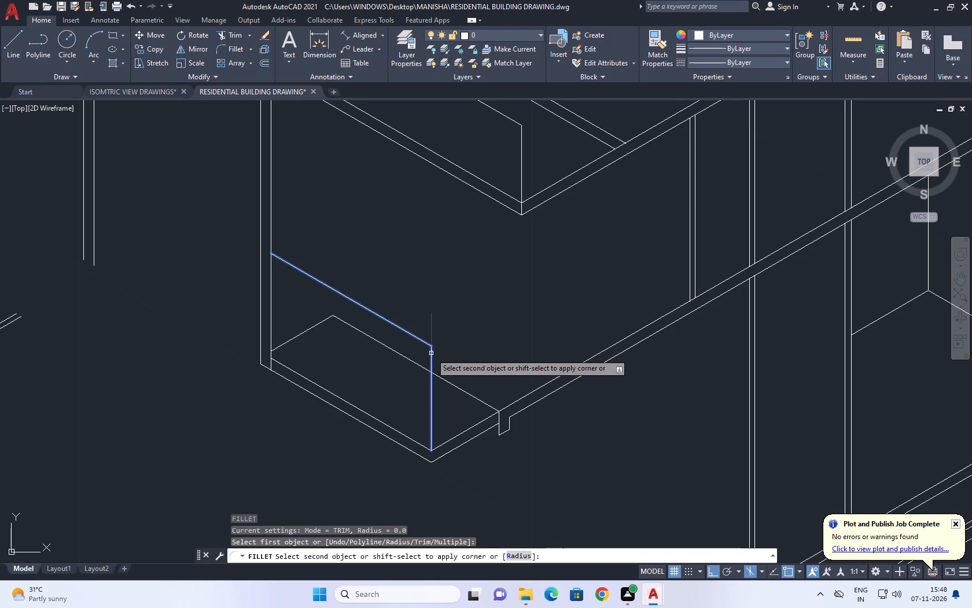
pyautogui.click(431, 353)
# Trim the slab's back edges hidden behind the new parapet panel.
pyautogui.scroll(1, 385, 245)
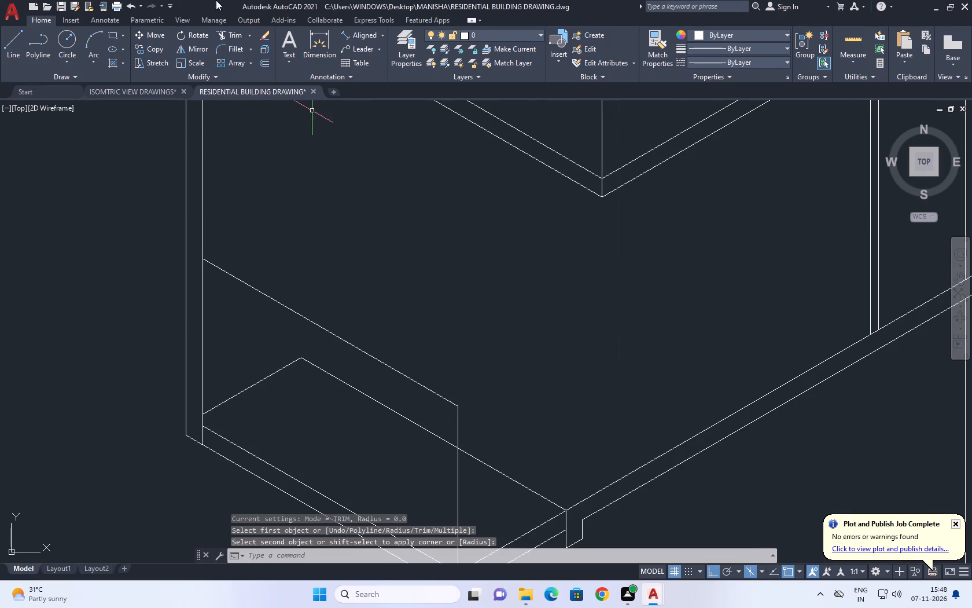
pyautogui.click(231, 39)
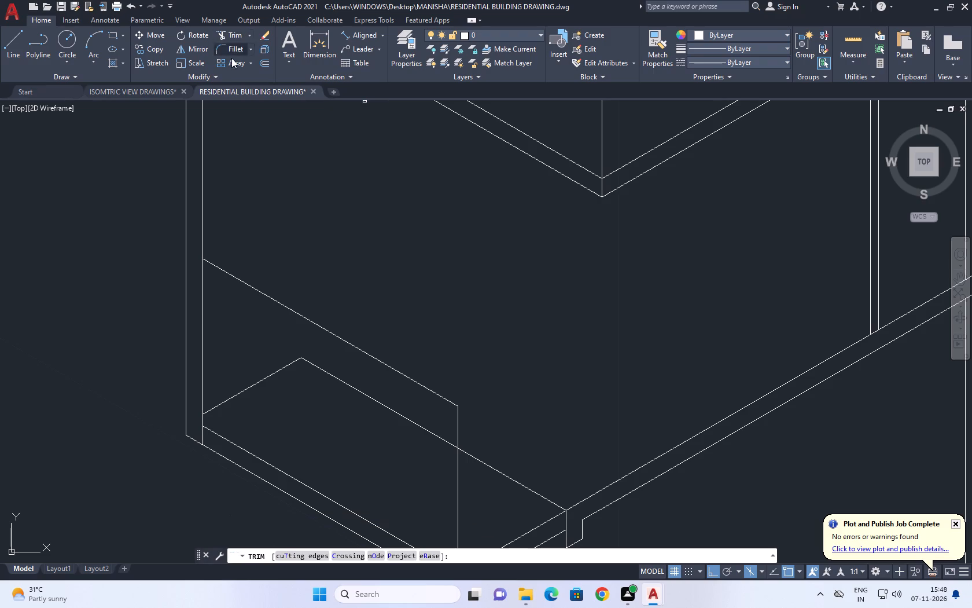
pyautogui.click(315, 390)
pyautogui.click(334, 376)
pyautogui.click(283, 383)
pyautogui.click(266, 367)
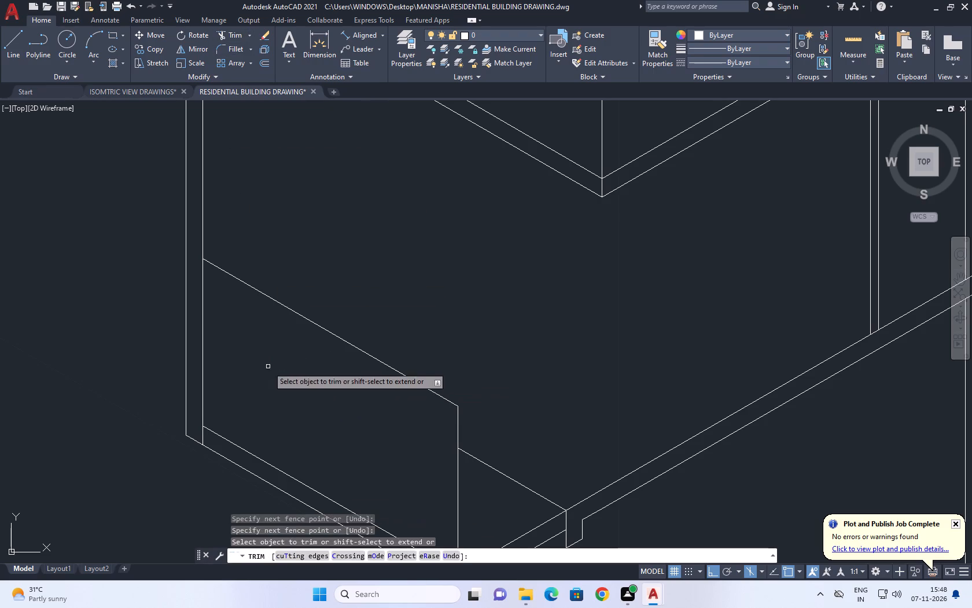
pyautogui.rightClick(369, 338)
pyautogui.click(395, 357)
# Examine the lower storeys and ground-level walls of the isometric building view.
pyautogui.scroll(-2, 396, 357)
pyautogui.moveTo(396, 357); pyautogui.dragTo(434, 408, button='middle')
pyautogui.scroll(-1, 518, 415)
pyautogui.moveTo(518, 412); pyautogui.dragTo(494, 405, button='middle')
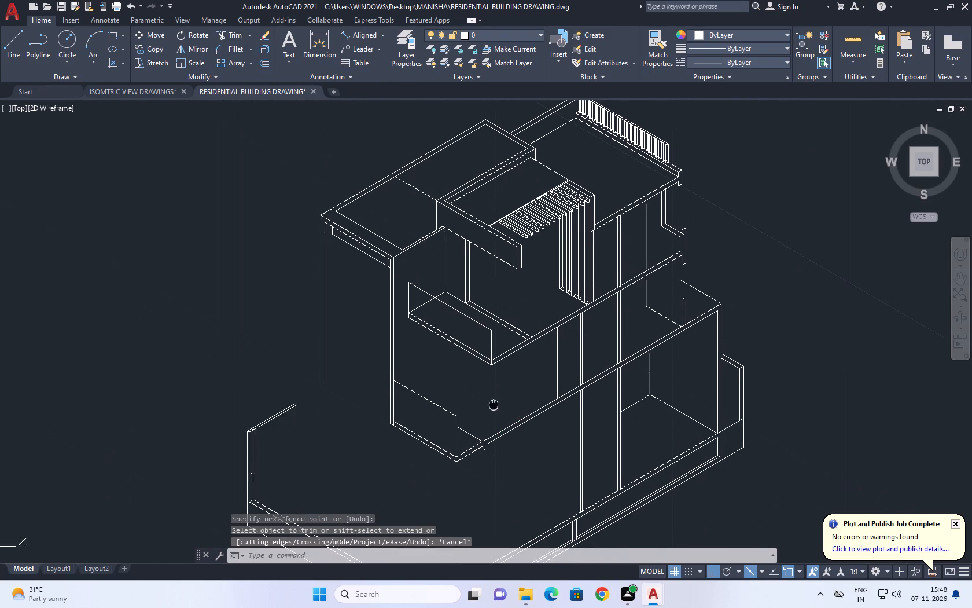
pyautogui.moveTo(494, 405); pyautogui.dragTo(335, 352, button='middle')
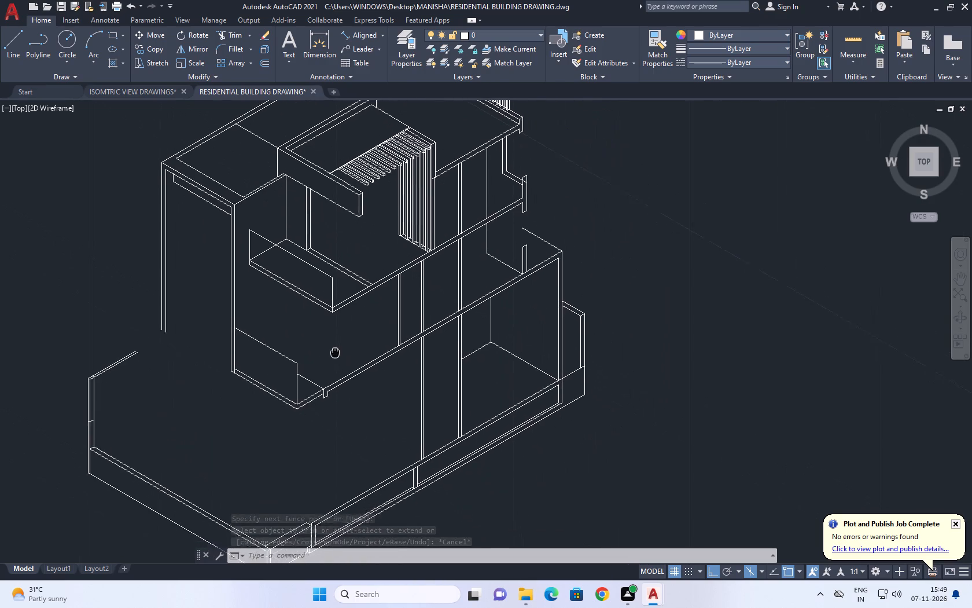
pyautogui.moveTo(335, 352); pyautogui.dragTo(367, 335, button='middle')
pyautogui.moveTo(730, 358); pyautogui.dragTo(656, 350, button='middle')
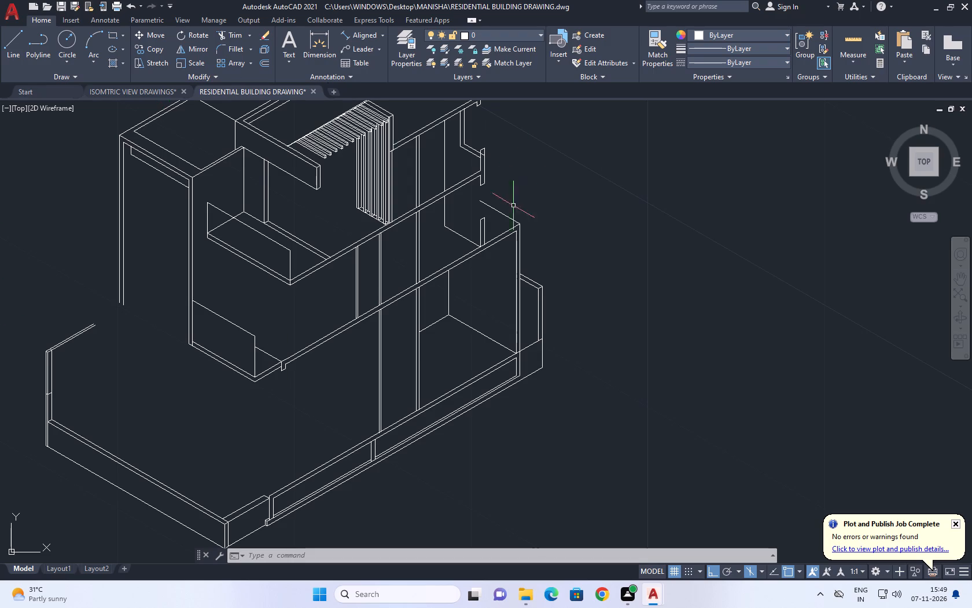
pyautogui.moveTo(180, 304); pyautogui.dragTo(305, 259, button='middle')
pyautogui.click(0, 52)
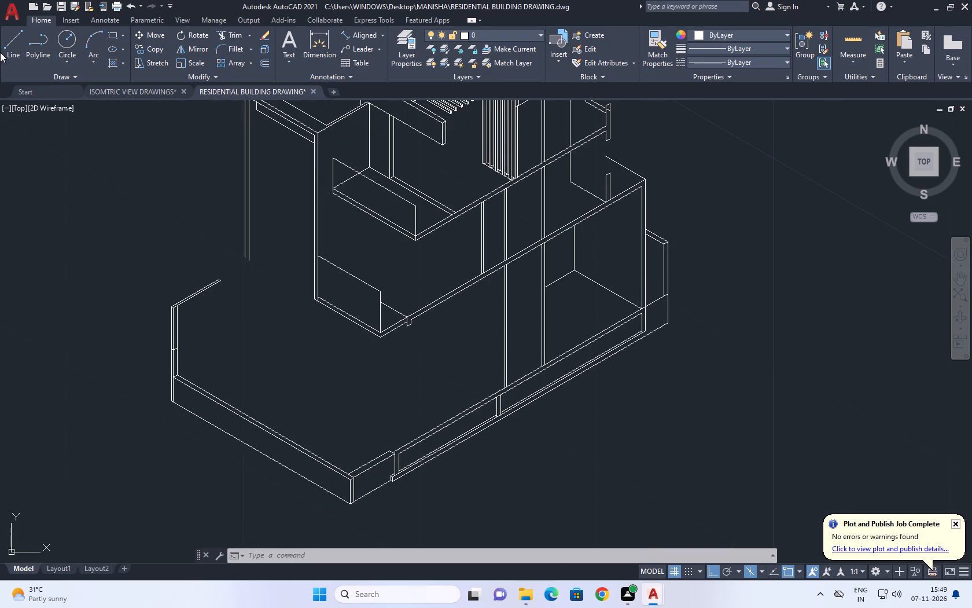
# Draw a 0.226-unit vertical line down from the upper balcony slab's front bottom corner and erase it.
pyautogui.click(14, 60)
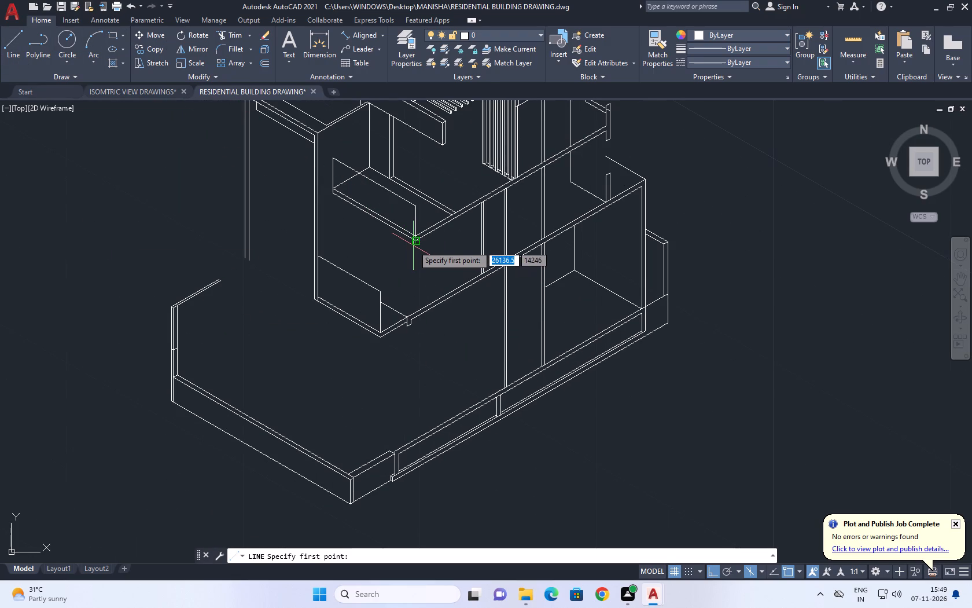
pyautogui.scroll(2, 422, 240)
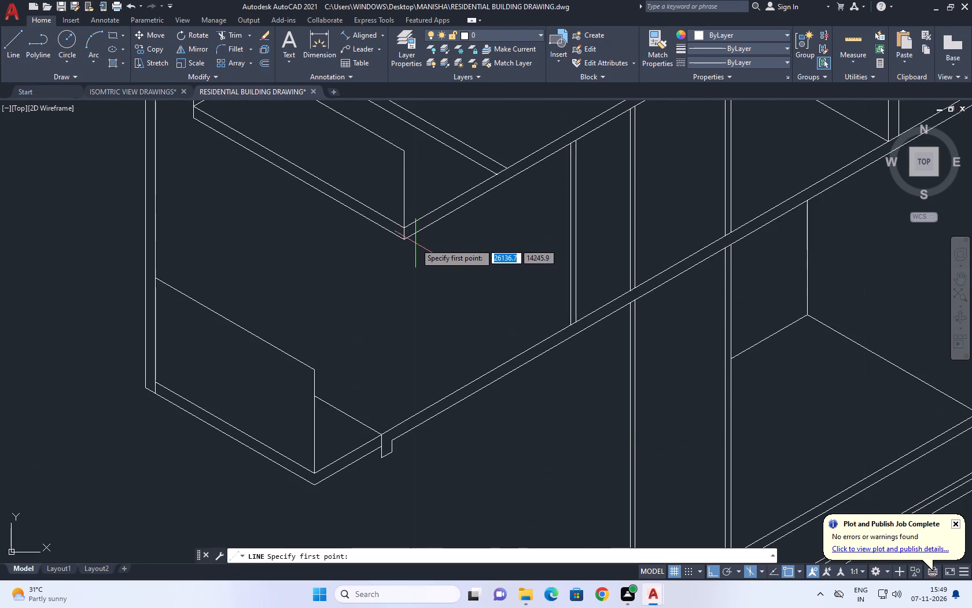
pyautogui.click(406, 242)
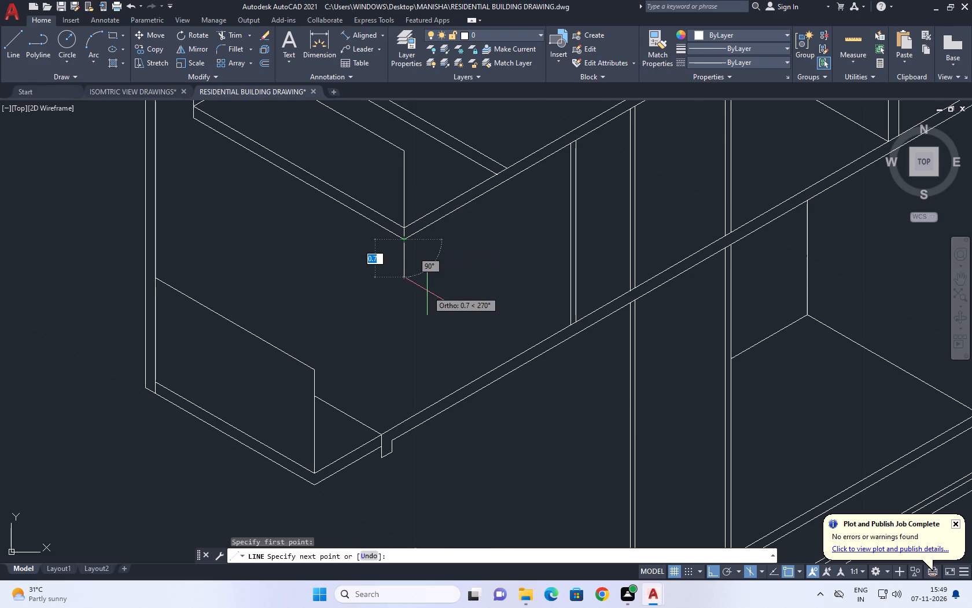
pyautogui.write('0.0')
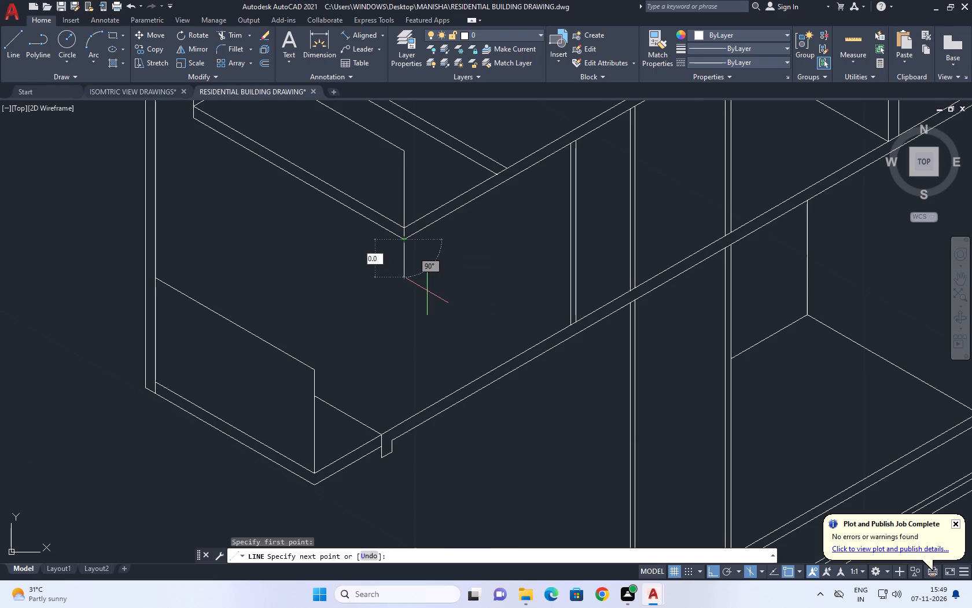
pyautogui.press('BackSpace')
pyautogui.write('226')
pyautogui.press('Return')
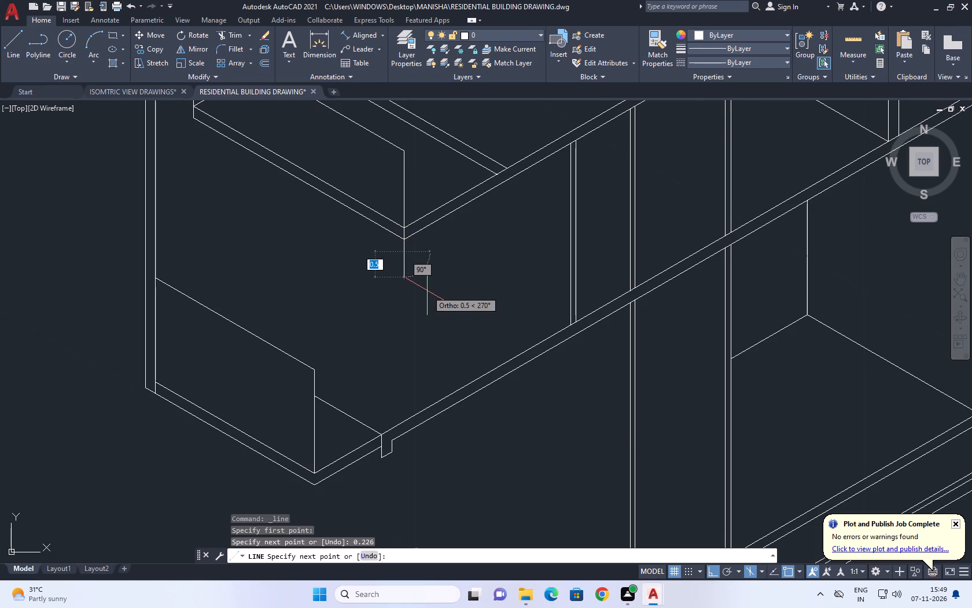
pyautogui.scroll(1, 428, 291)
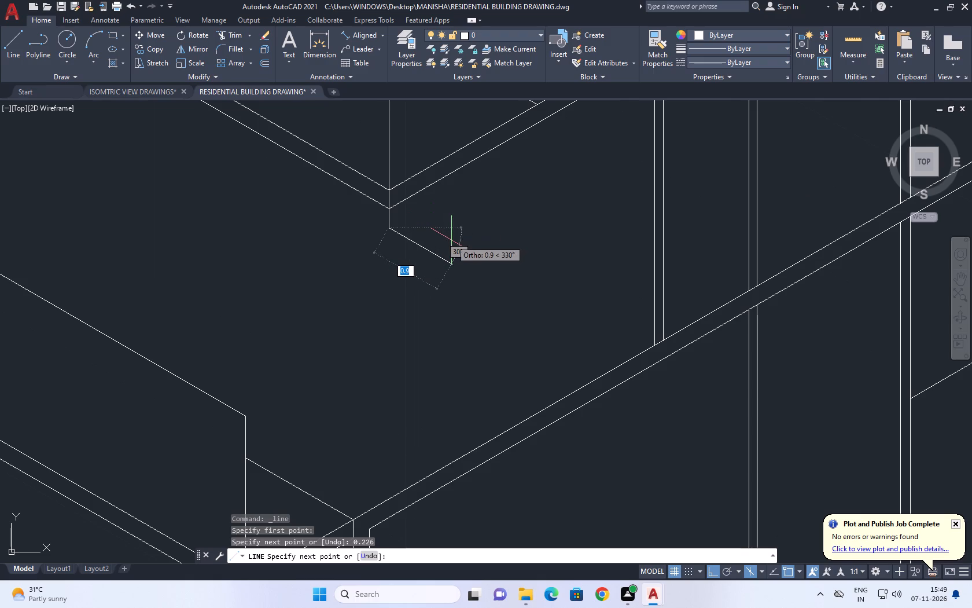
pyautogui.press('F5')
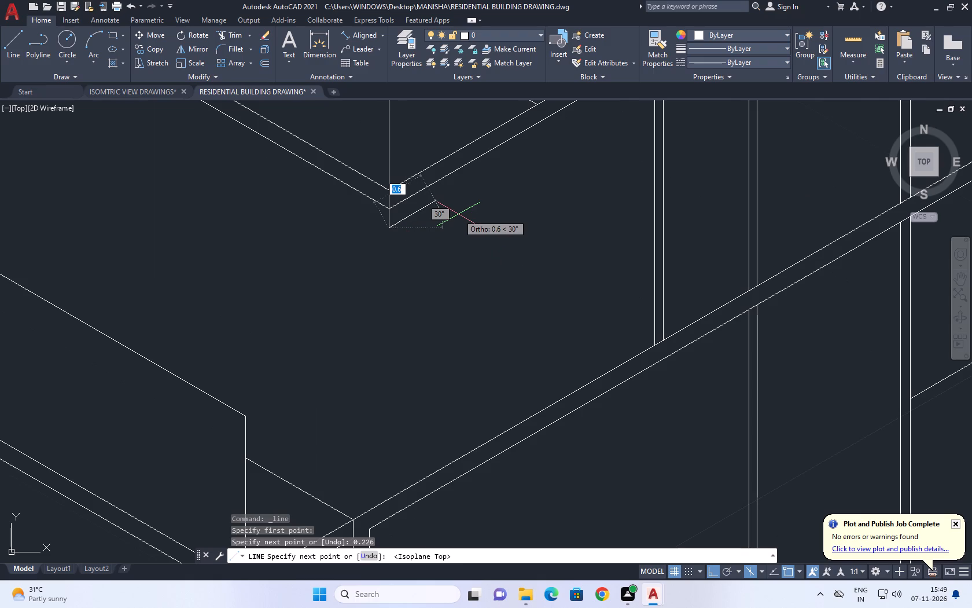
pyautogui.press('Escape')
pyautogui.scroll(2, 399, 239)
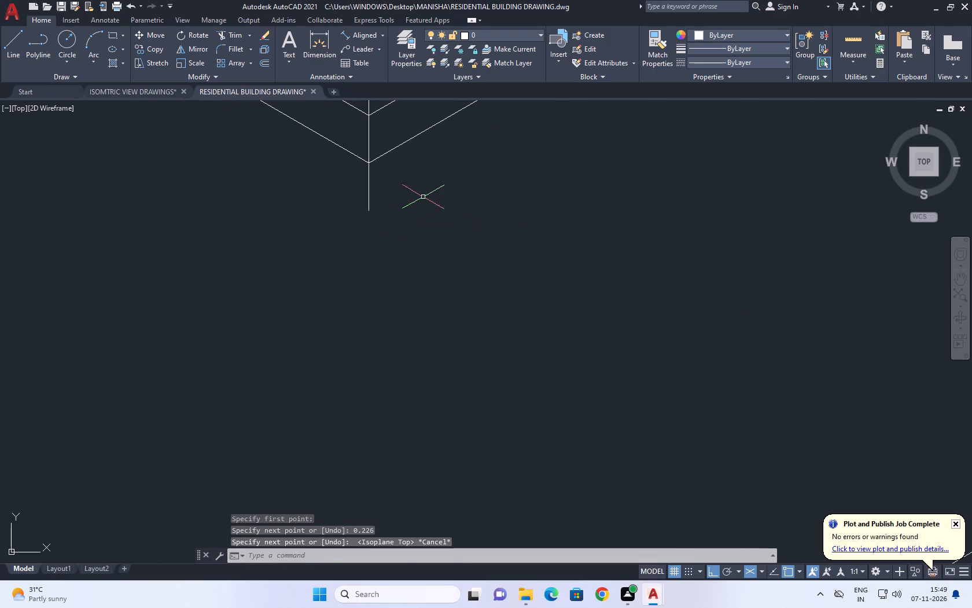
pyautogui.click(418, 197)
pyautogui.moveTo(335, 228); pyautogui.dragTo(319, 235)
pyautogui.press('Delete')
# Draw a beam end under the upper balcony slab: 0.226 along its bottom edge from the front corner, 0.1134 down, 0.226 parallel, and vertically up past the edge.
pyautogui.moveTo(363, 226); pyautogui.dragTo(362, 269, button='middle')
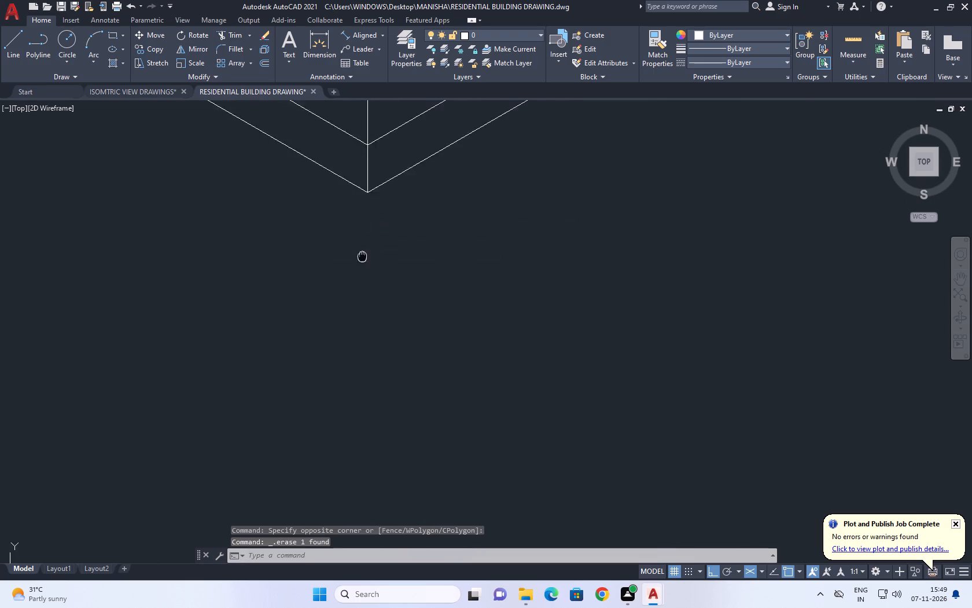
pyautogui.moveTo(362, 269); pyautogui.dragTo(357, 311, button='middle')
pyautogui.press('l')
pyautogui.press('space')
pyautogui.click(363, 250)
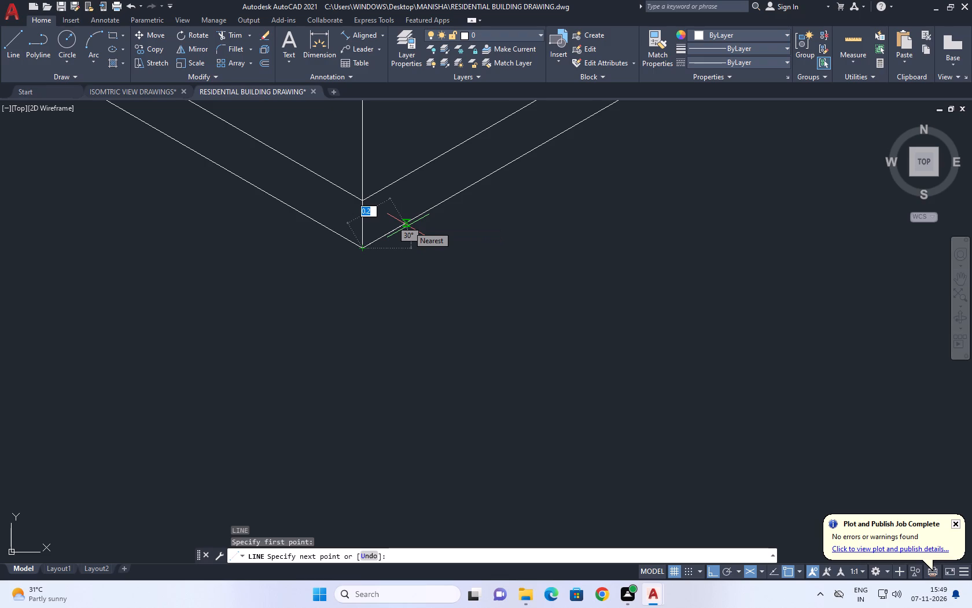
pyautogui.write('0.226')
pyautogui.press('Return')
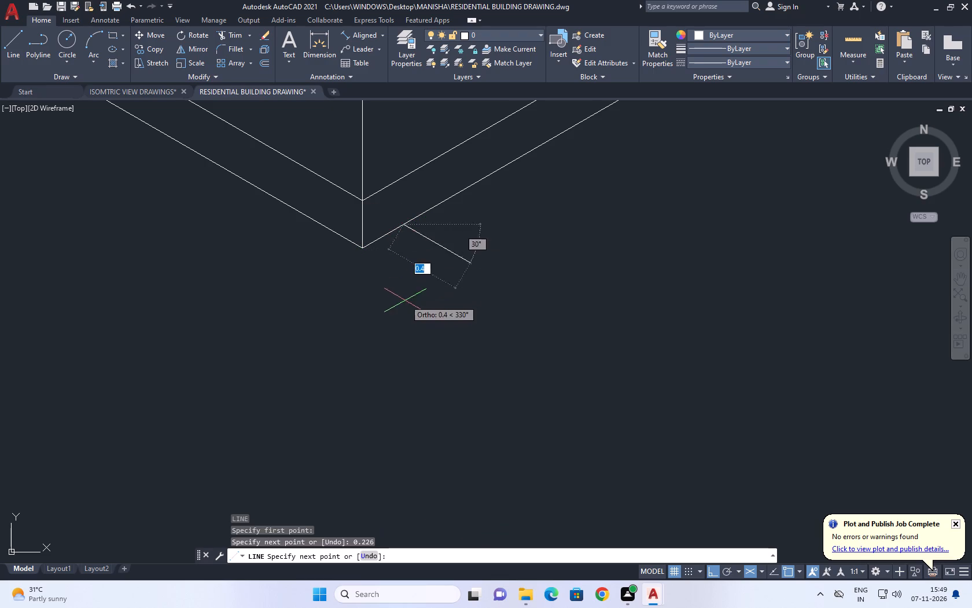
pyautogui.press('F5')
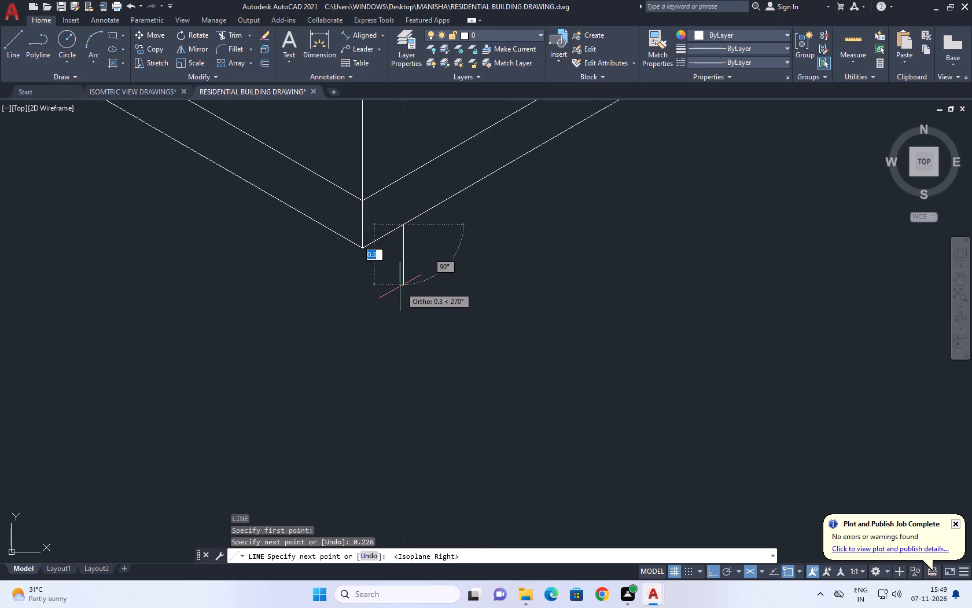
pyautogui.write('0.')
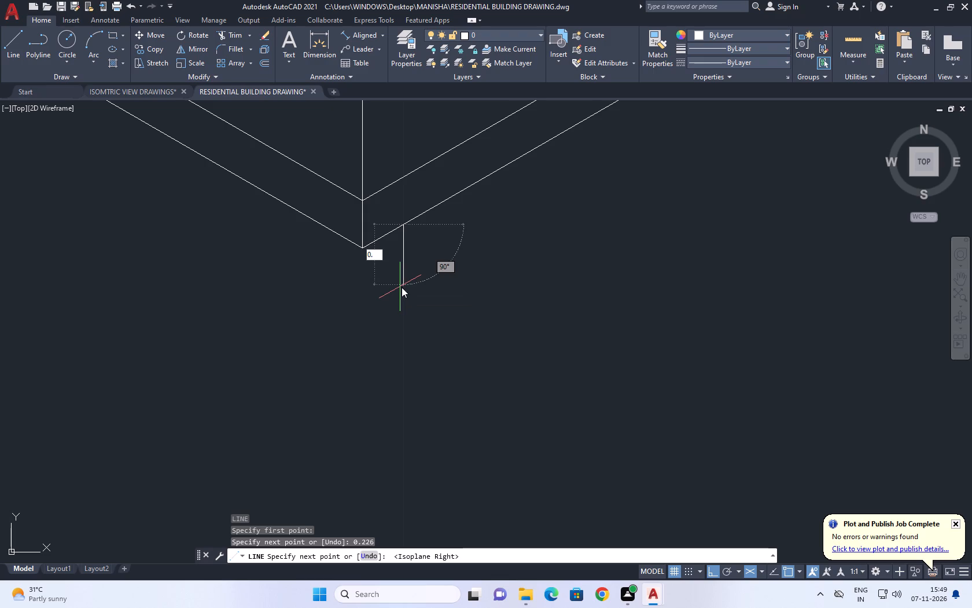
pyautogui.write('11')
pyautogui.press('3')
pyautogui.press('4')
pyautogui.press('Return')
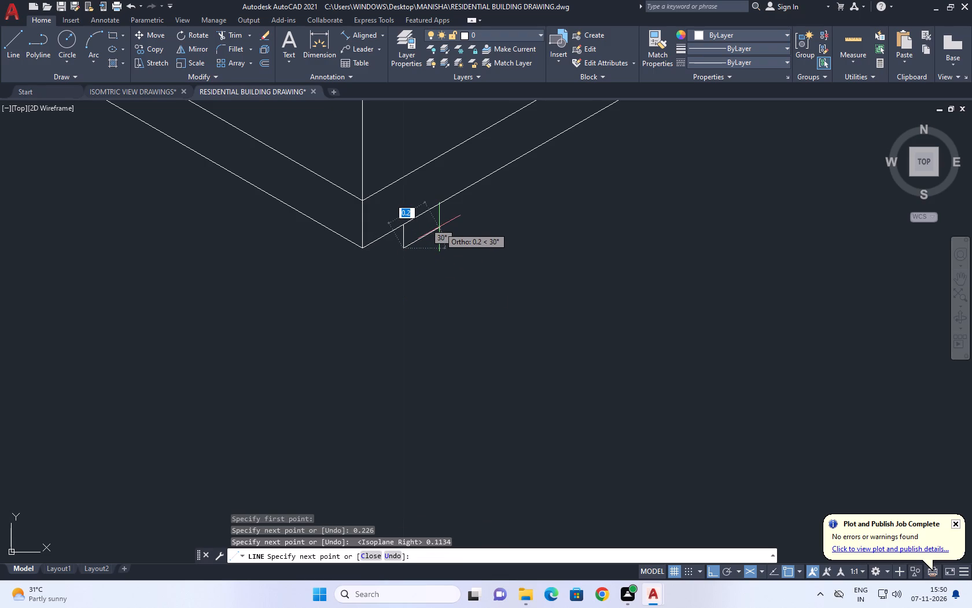
pyautogui.press('0')
pyautogui.press('.')
pyautogui.write('22')
pyautogui.press('6')
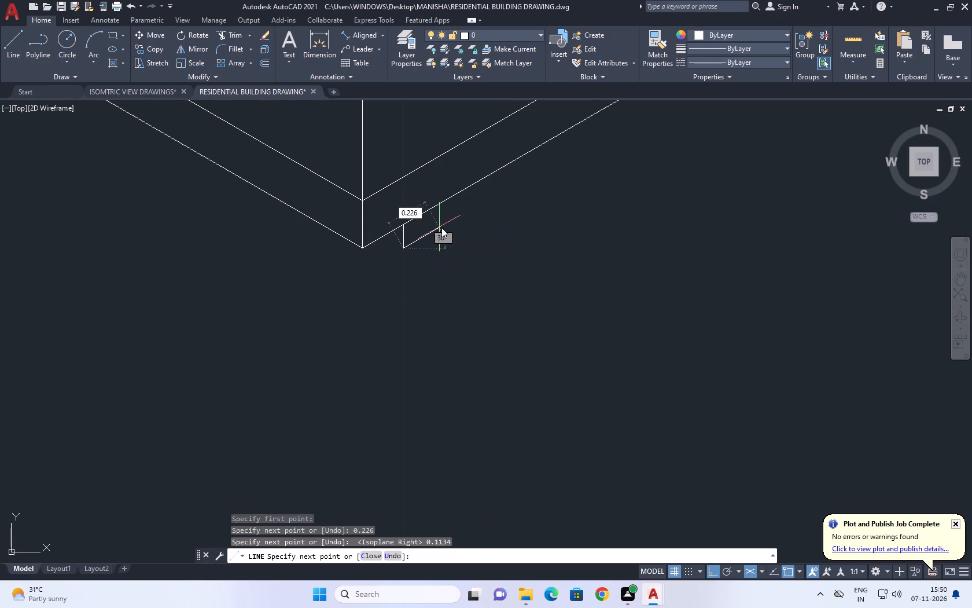
pyautogui.press('Return')
pyautogui.scroll(1, 436, 170)
pyautogui.click(440, 171)
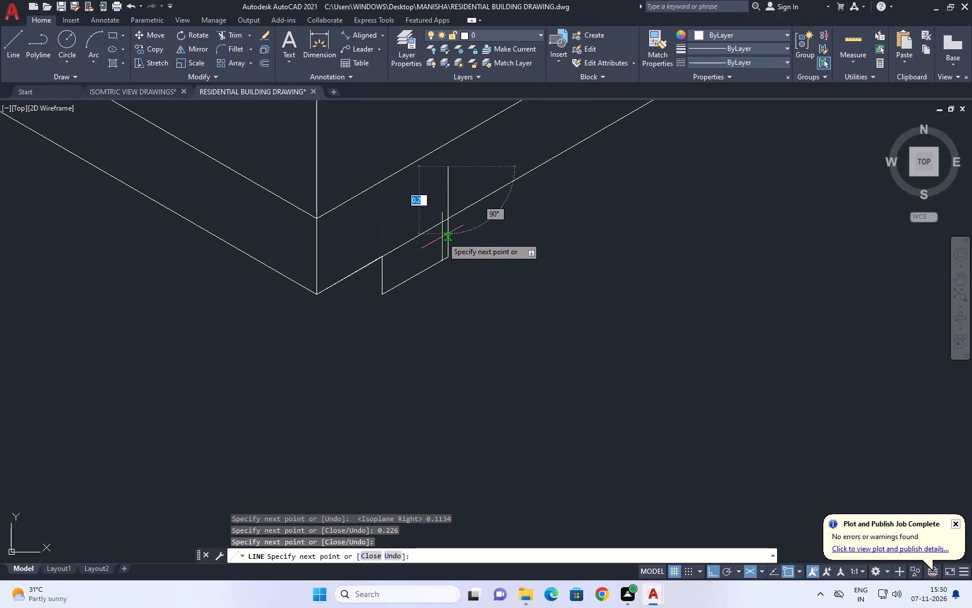
pyautogui.press('Escape')
# Trim the vertical line above the upper balcony slab's bottom edge and the part of that edge crossing the beam end.
pyautogui.write('TR')
pyautogui.press('space')
pyautogui.click(459, 186)
pyautogui.click(408, 206)
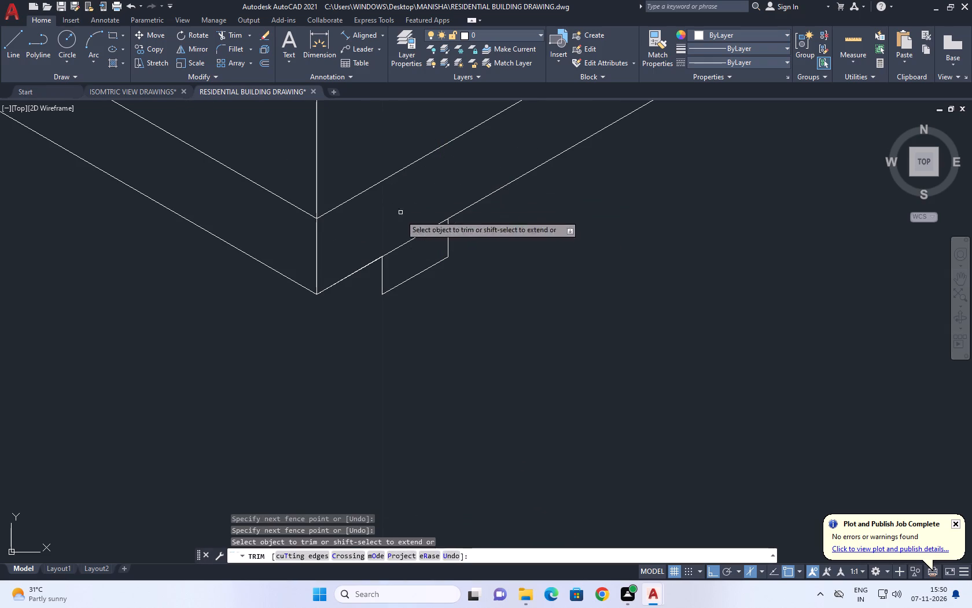
pyautogui.click(366, 265)
pyautogui.click(391, 250)
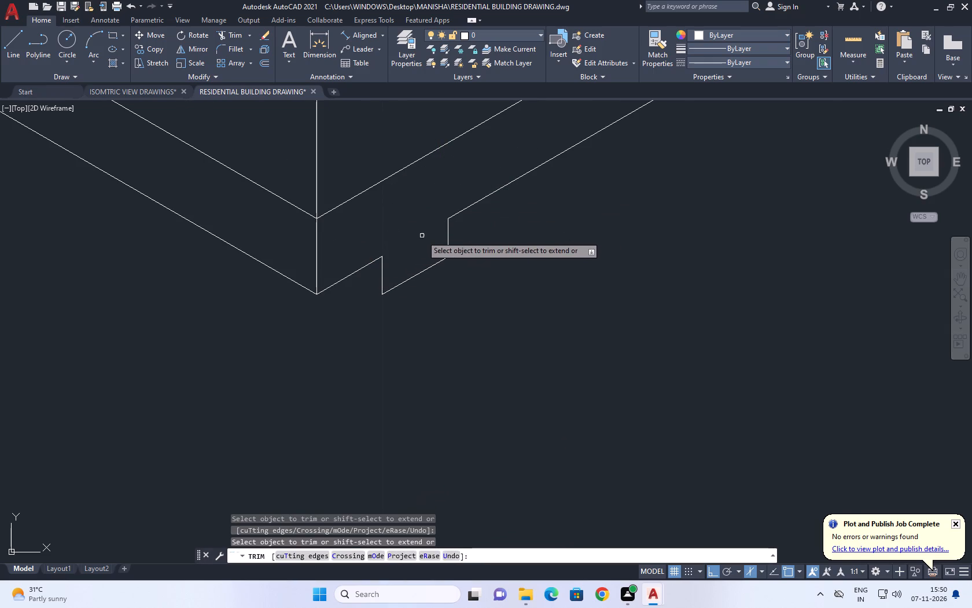
pyautogui.scroll(-4, 424, 235)
pyautogui.moveTo(529, 252); pyautogui.dragTo(537, 265, button='middle')
pyautogui.press('space')
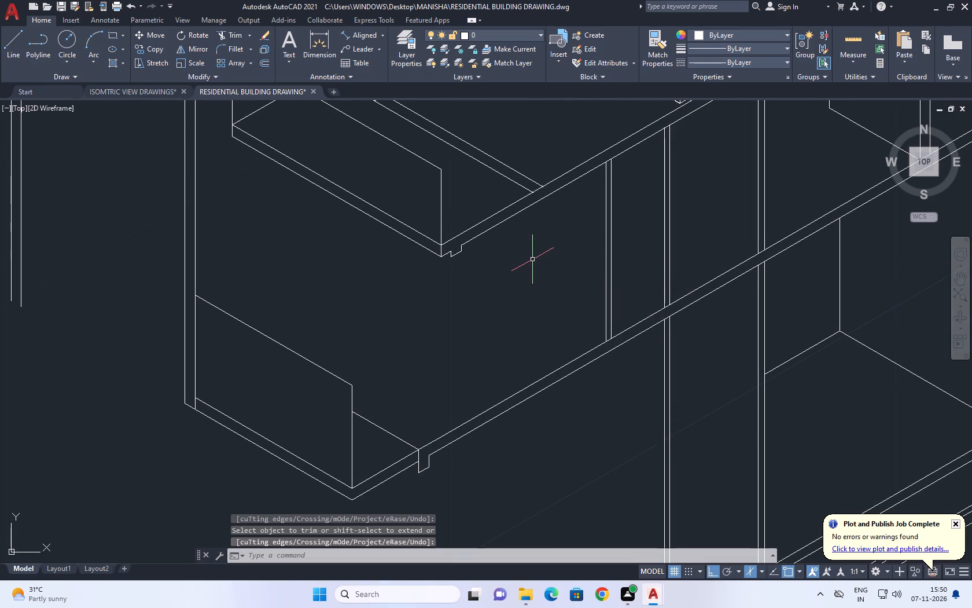
# Examine the upper balcony's panel and slab against the lower balcony and its beam end in the isometric view.
pyautogui.moveTo(532, 259); pyautogui.dragTo(536, 299, button='middle')
pyautogui.scroll(-1, 524, 322)
pyautogui.moveTo(489, 334); pyautogui.dragTo(494, 275, button='middle')
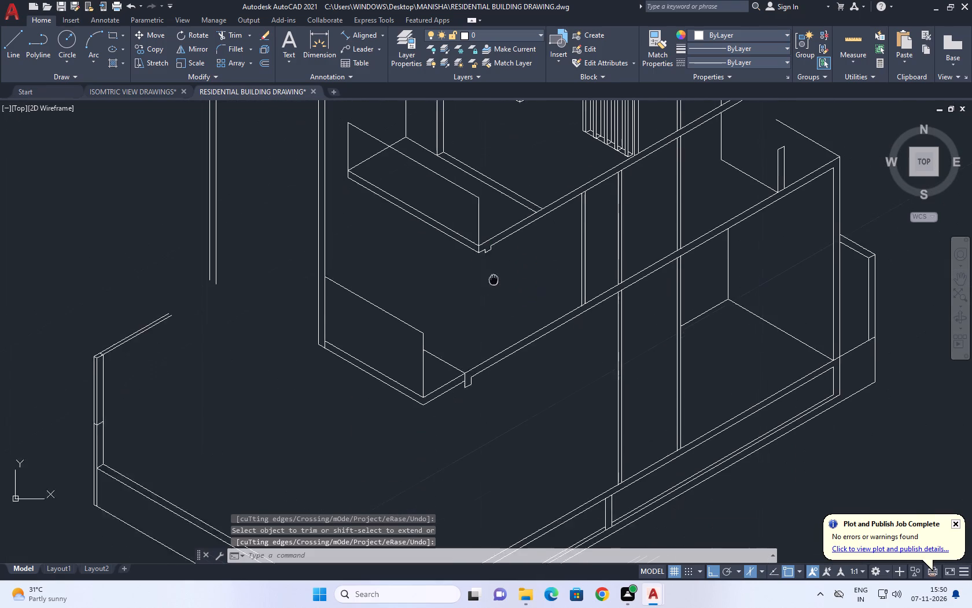
pyautogui.moveTo(494, 275); pyautogui.dragTo(499, 265, button='middle')
pyautogui.scroll(-2, 498, 265)
pyautogui.moveTo(470, 298); pyautogui.dragTo(498, 312, button='middle')
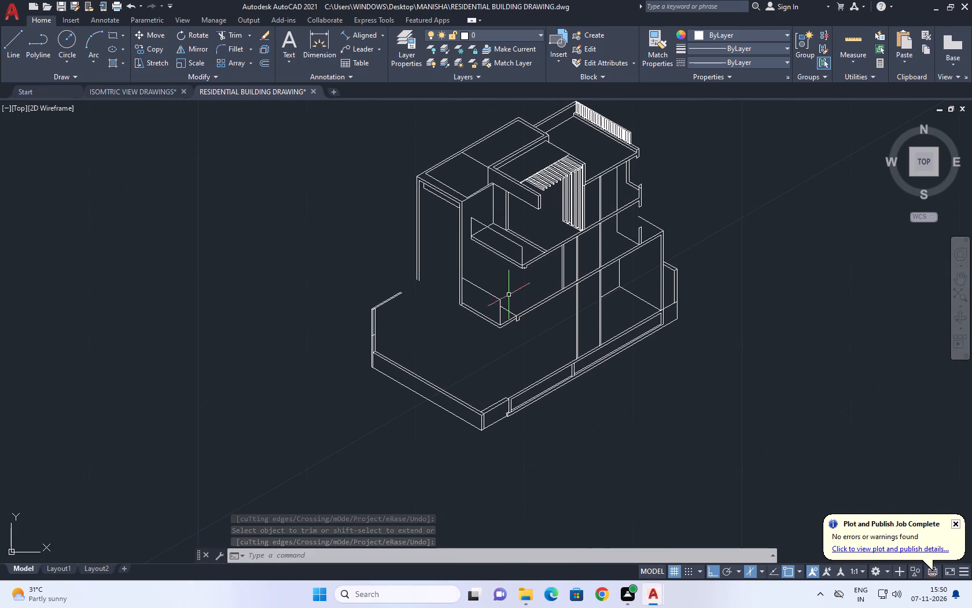
pyautogui.moveTo(518, 293); pyautogui.dragTo(520, 296, button='middle')
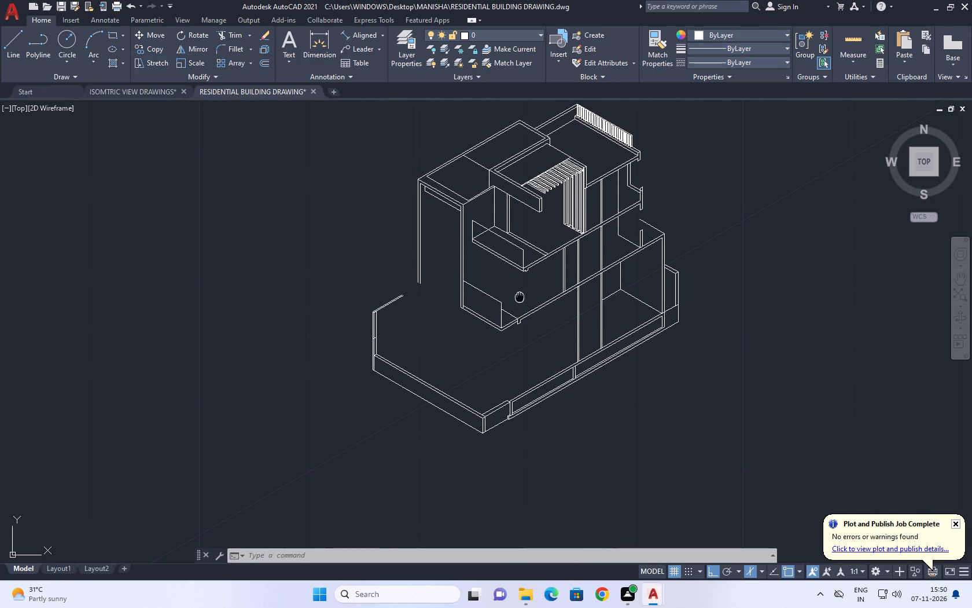
pyautogui.moveTo(520, 296); pyautogui.dragTo(521, 298, button='middle')
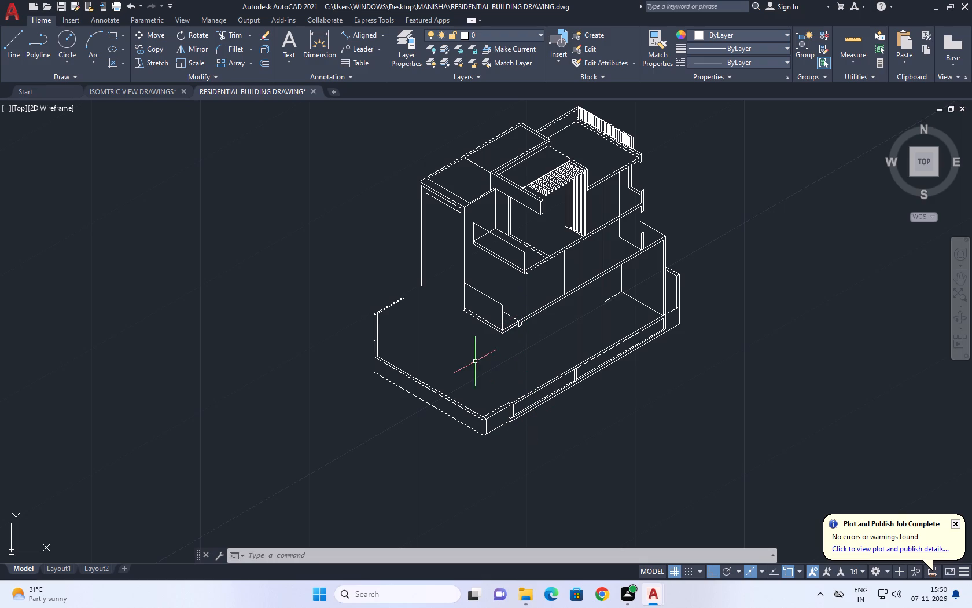
pyautogui.moveTo(474, 360); pyautogui.dragTo(497, 378, button='middle')
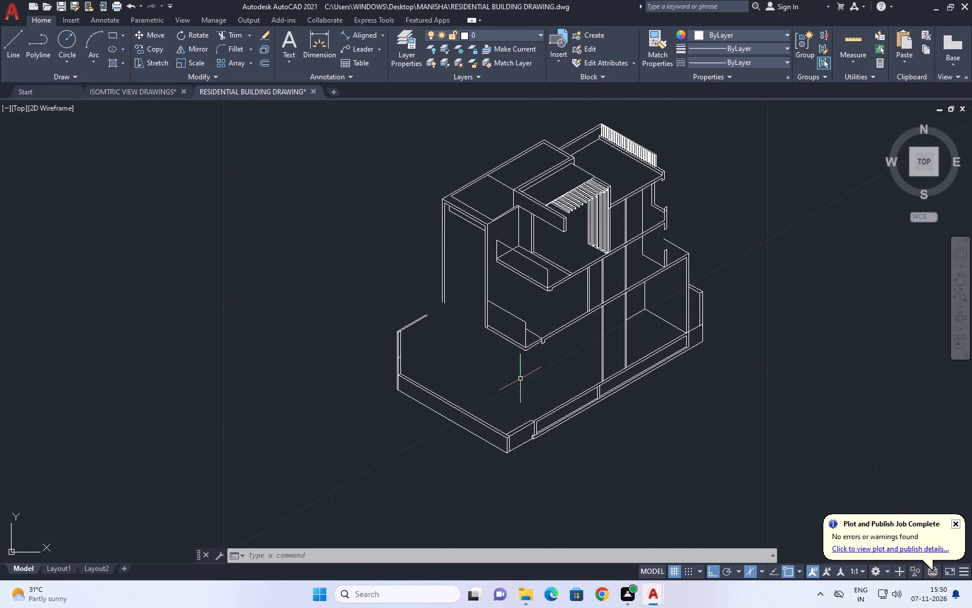
pyautogui.scroll(2, 549, 321)
pyautogui.moveTo(520, 298); pyautogui.dragTo(575, 409, button='middle')
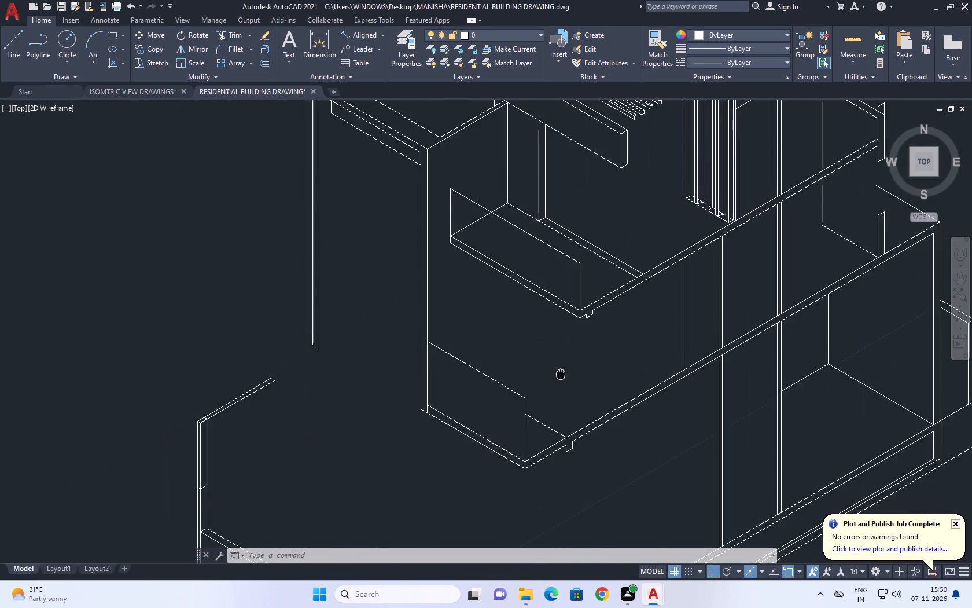
pyautogui.moveTo(575, 409); pyautogui.dragTo(587, 427, button='middle')
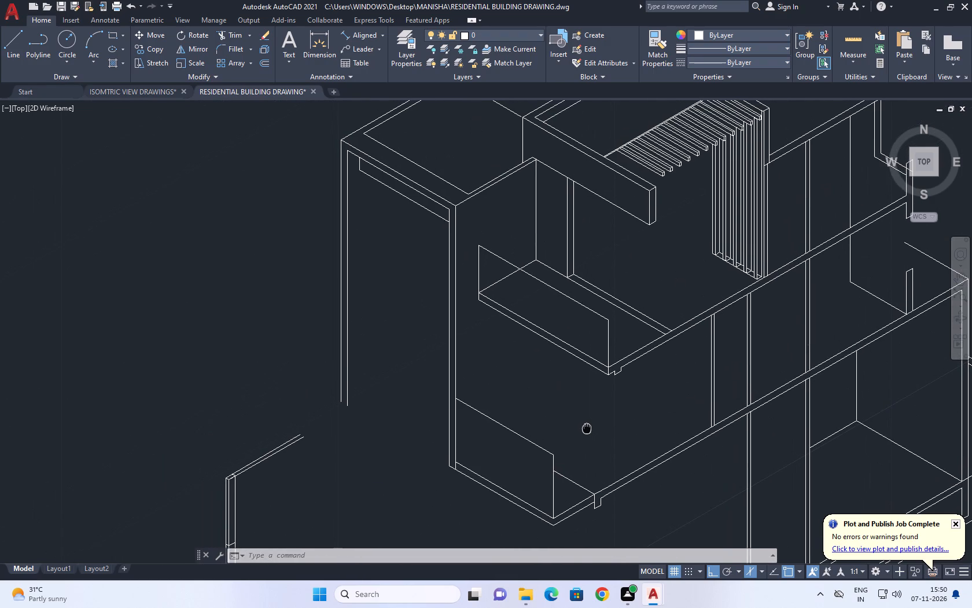
pyautogui.moveTo(587, 427); pyautogui.dragTo(569, 407, button='middle')
pyautogui.scroll(1, 566, 394)
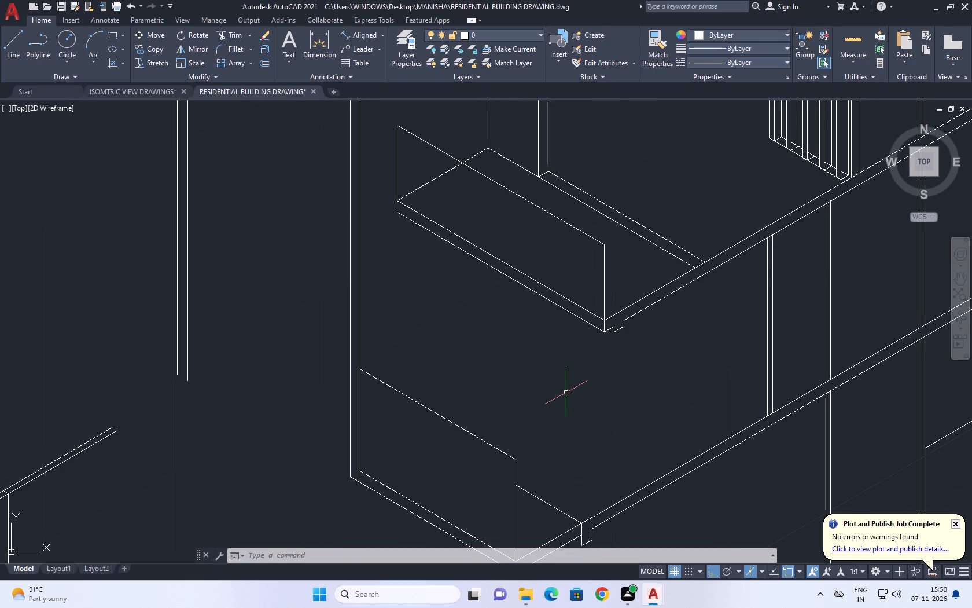
pyautogui.moveTo(451, 301); pyautogui.dragTo(455, 382, button='middle')
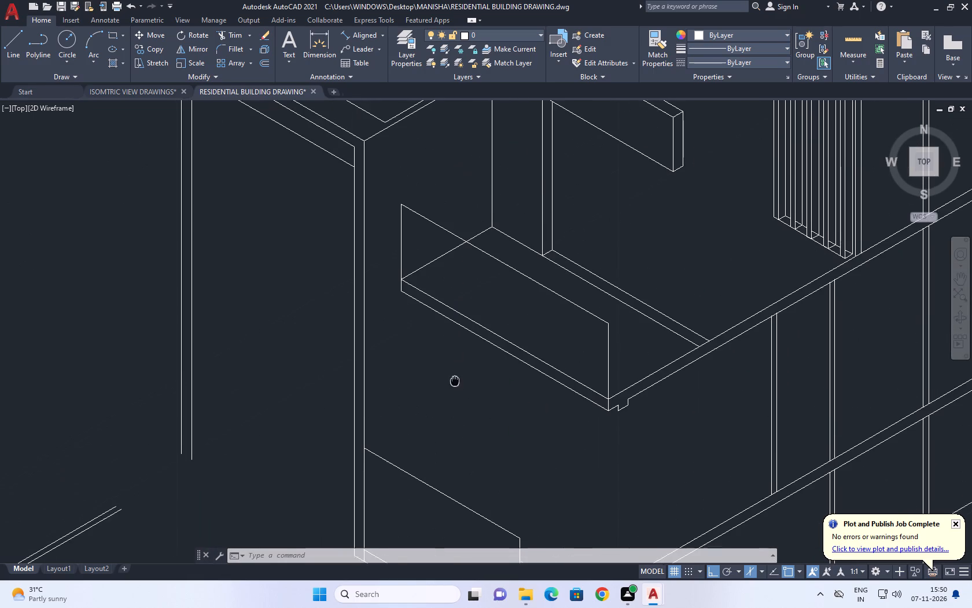
pyautogui.moveTo(455, 382); pyautogui.dragTo(455, 382, button='middle')
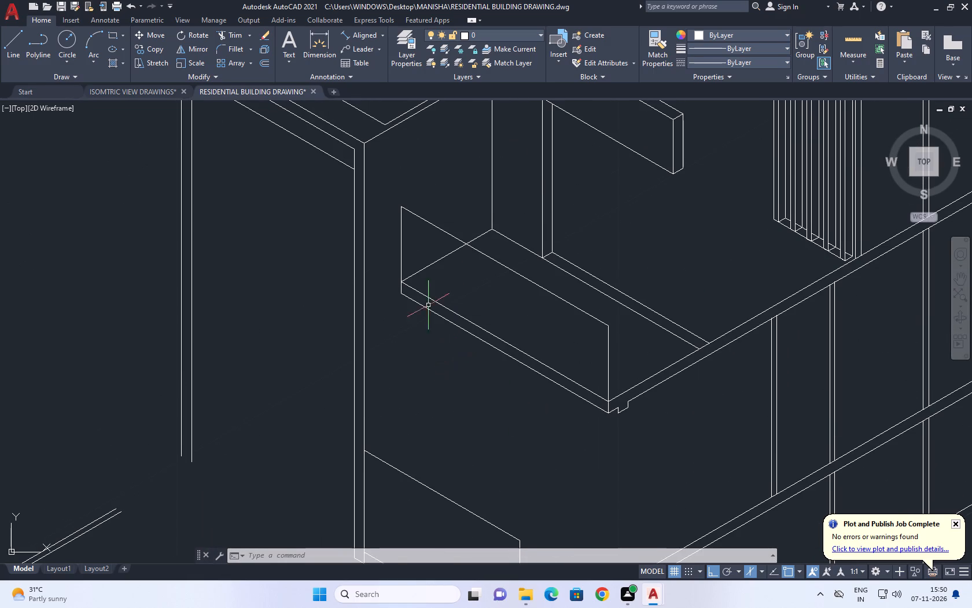
pyautogui.moveTo(423, 297); pyautogui.dragTo(439, 290, button='middle')
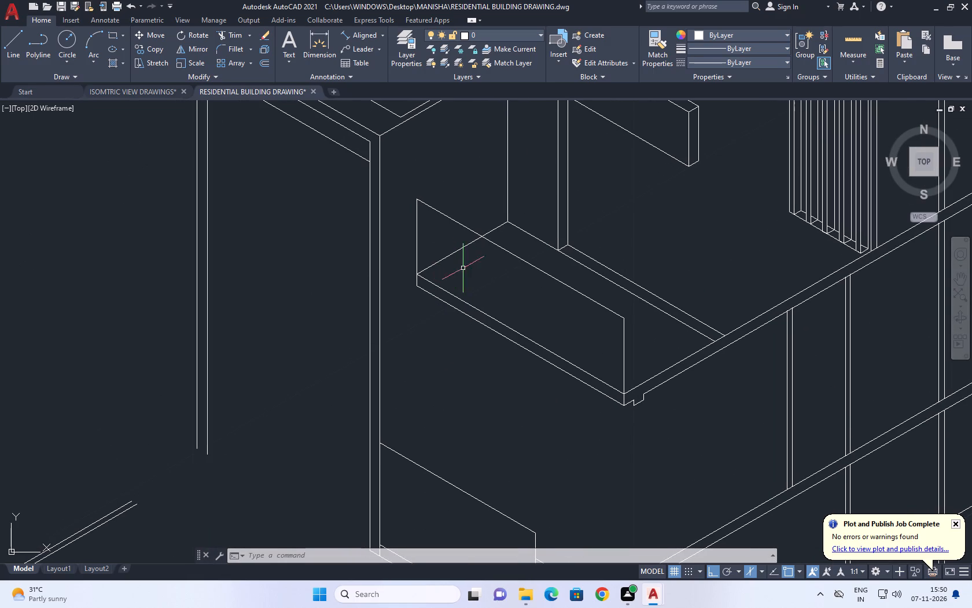
pyautogui.moveTo(615, 371); pyautogui.dragTo(524, 254, button='middle')
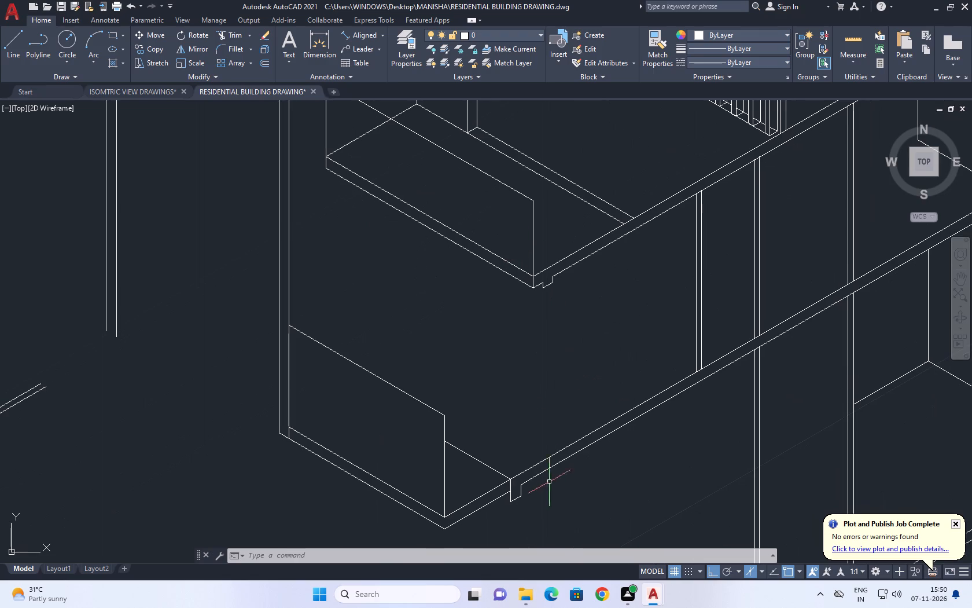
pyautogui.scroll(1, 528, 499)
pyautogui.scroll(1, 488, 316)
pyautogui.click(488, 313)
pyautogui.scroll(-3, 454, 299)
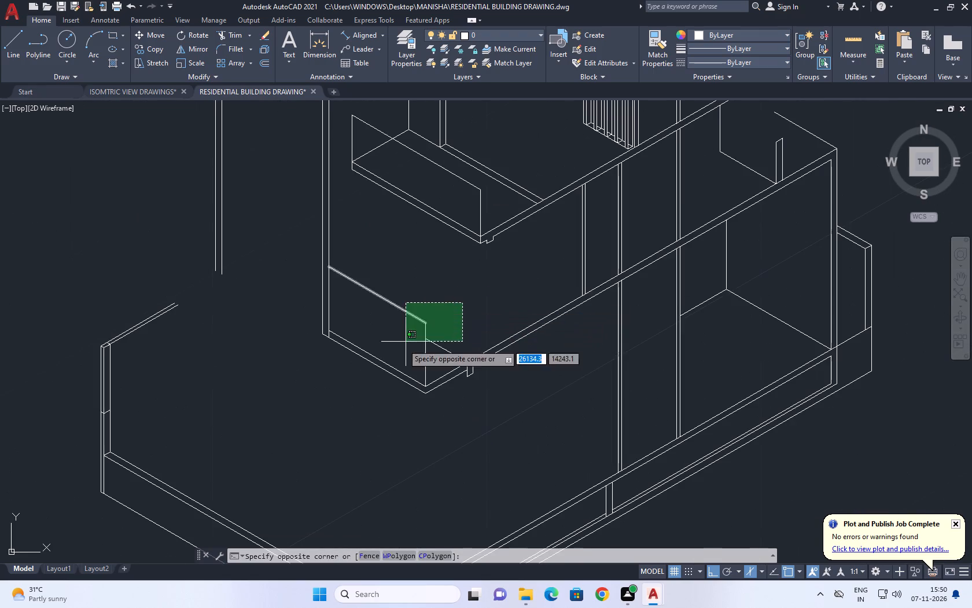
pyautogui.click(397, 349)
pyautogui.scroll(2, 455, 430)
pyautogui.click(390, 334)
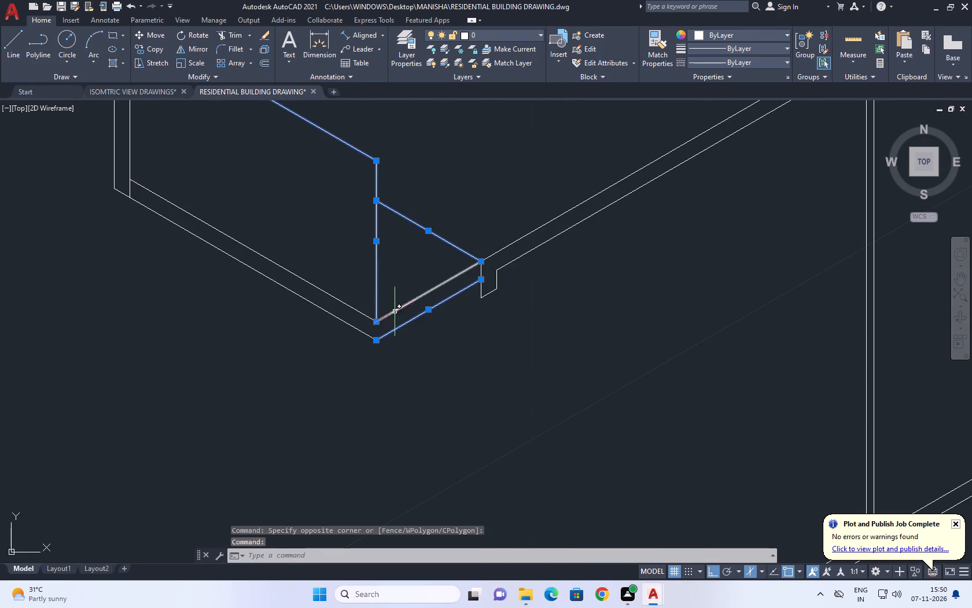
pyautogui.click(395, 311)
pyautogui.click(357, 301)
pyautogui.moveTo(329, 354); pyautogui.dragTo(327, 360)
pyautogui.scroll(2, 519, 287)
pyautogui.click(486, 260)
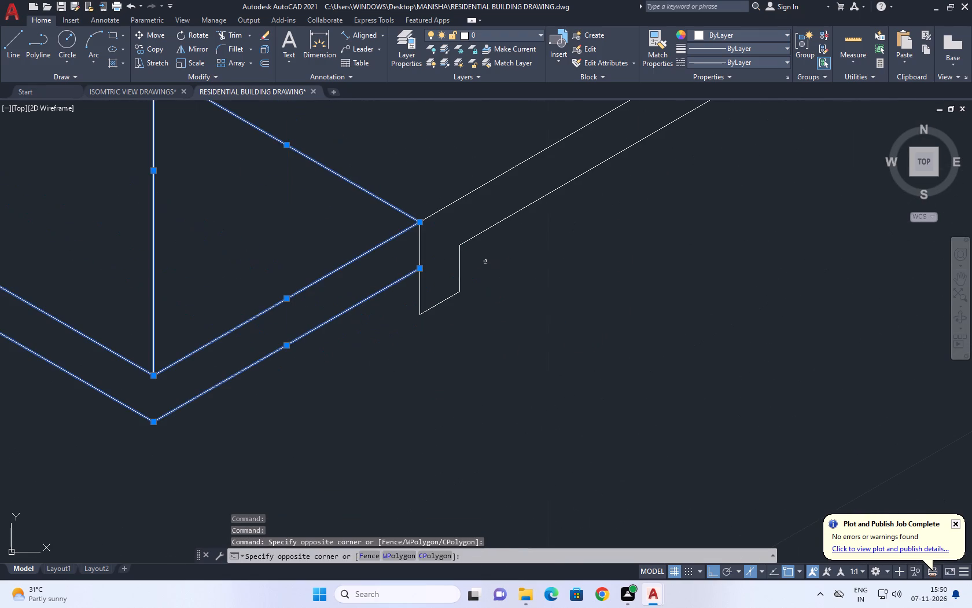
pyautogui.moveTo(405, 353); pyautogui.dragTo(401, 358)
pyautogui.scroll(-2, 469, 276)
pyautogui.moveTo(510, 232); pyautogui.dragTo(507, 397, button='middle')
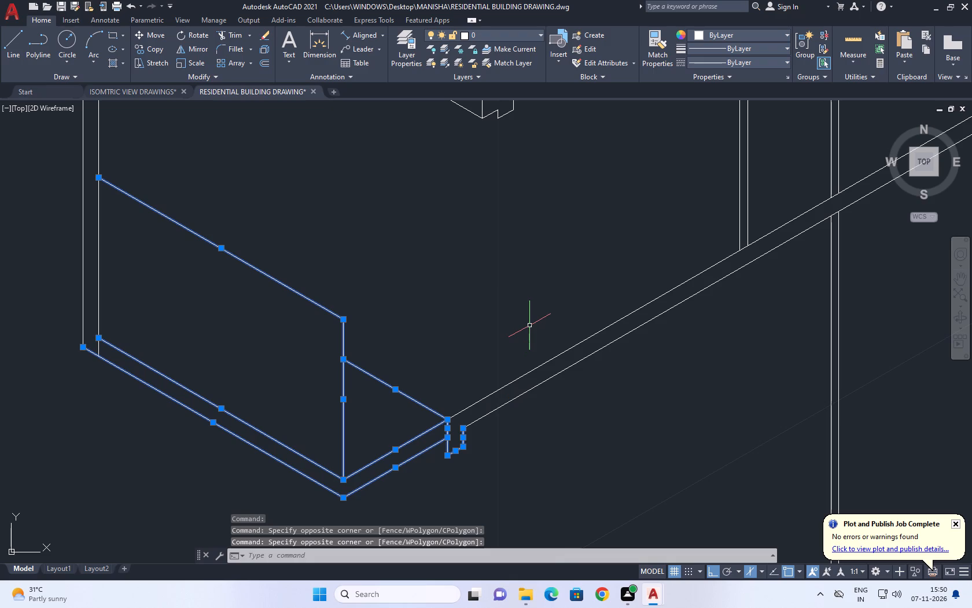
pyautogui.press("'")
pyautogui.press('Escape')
# Draw a vertical guide line about 4 units long from the upper balcony beam end's inner corner down past the lower floor slab.
pyautogui.write('L')
pyautogui.press('space')
pyautogui.moveTo(540, 293); pyautogui.dragTo(553, 401, button='middle')
pyautogui.scroll(-1, 557, 397)
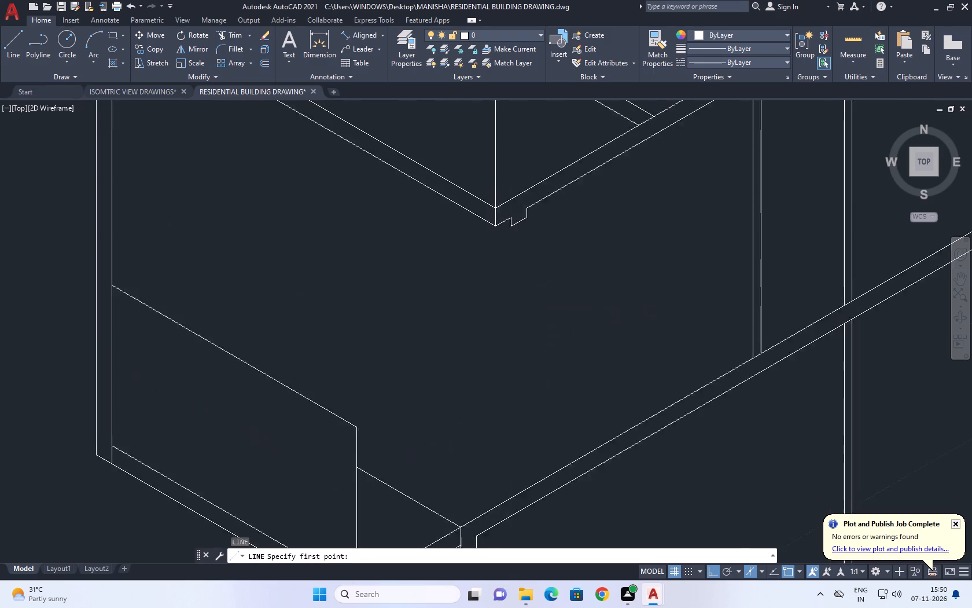
pyautogui.click(538, 285)
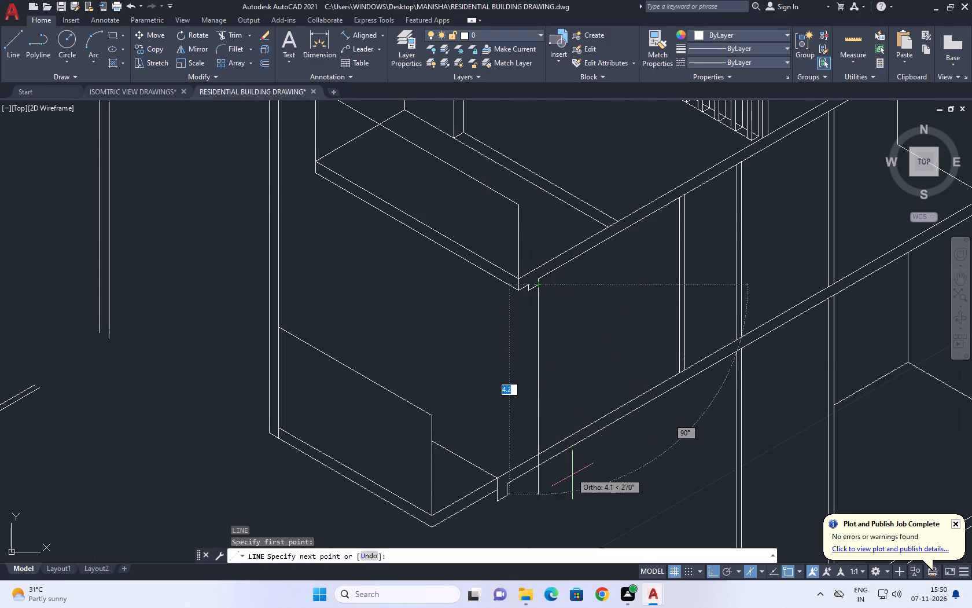
pyautogui.click(573, 484)
pyautogui.press('space')
# Move the lower balcony's panel, slab lines and beam end along the slab, placing the beam end's inner top corner on the guide line.
pyautogui.moveTo(507, 412); pyautogui.dragTo(521, 352, button='middle')
pyautogui.moveTo(502, 349); pyautogui.dragTo(488, 354)
pyautogui.click(431, 393)
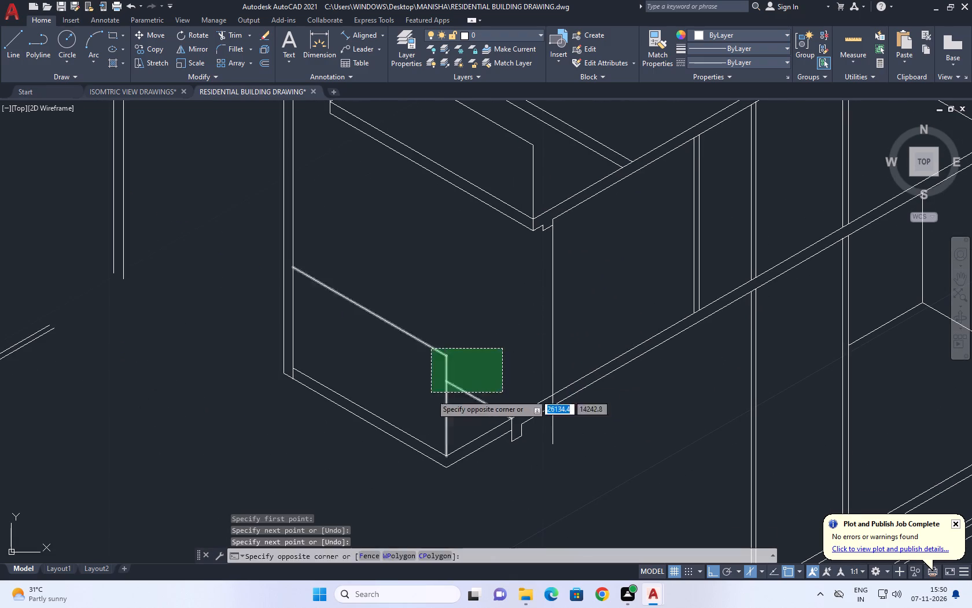
pyautogui.click(471, 470)
pyautogui.moveTo(431, 437); pyautogui.dragTo(431, 445)
pyautogui.scroll(2, 521, 439)
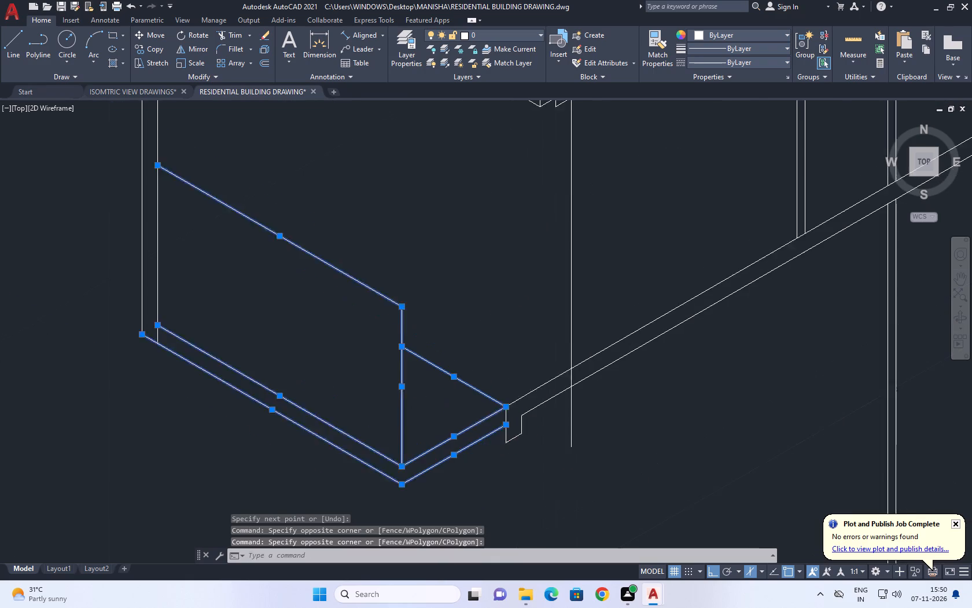
pyautogui.click(474, 331)
pyautogui.click(556, 459)
pyautogui.moveTo(445, 282); pyautogui.dragTo(456, 320, button='middle')
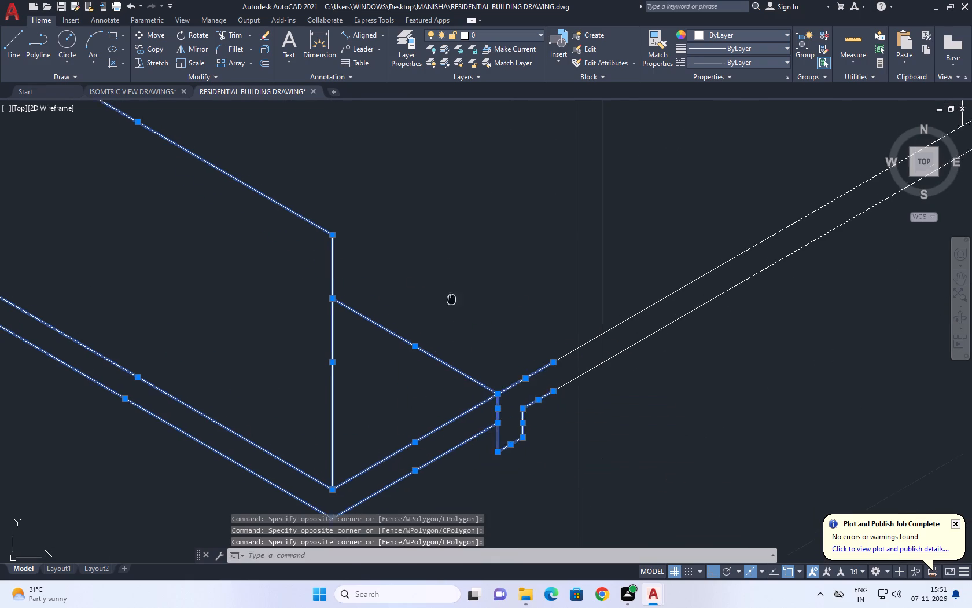
pyautogui.moveTo(456, 320); pyautogui.dragTo(466, 357, button='middle')
pyautogui.press(',')
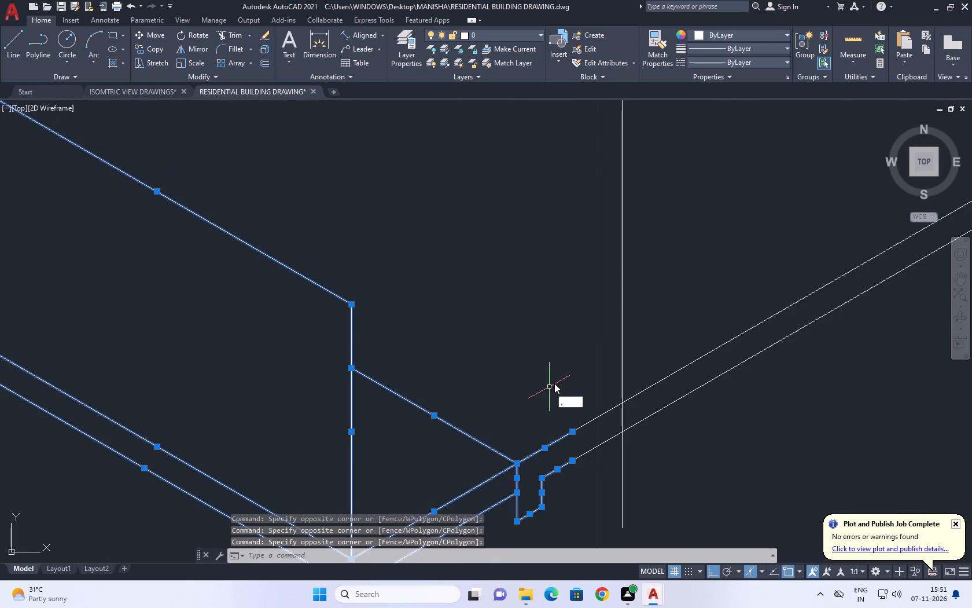
pyautogui.press('BackSpace')
pyautogui.write('M')
pyautogui.press('space')
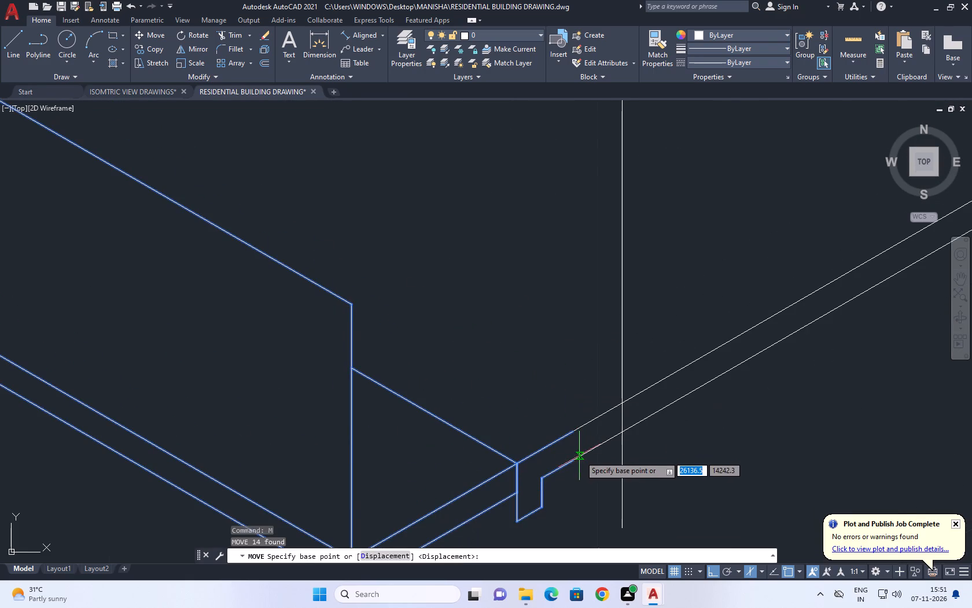
pyautogui.scroll(-1, 574, 431)
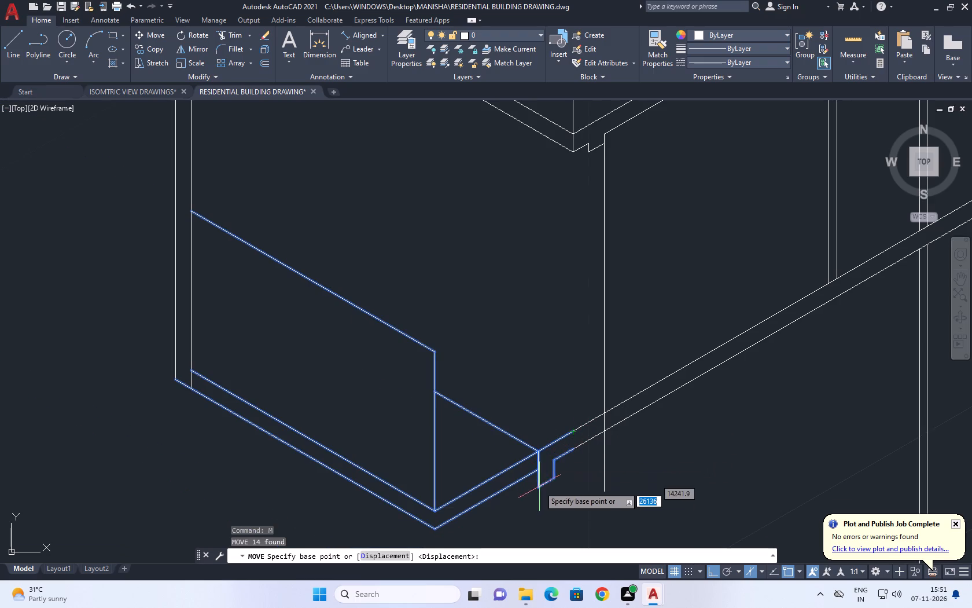
pyautogui.click(555, 461)
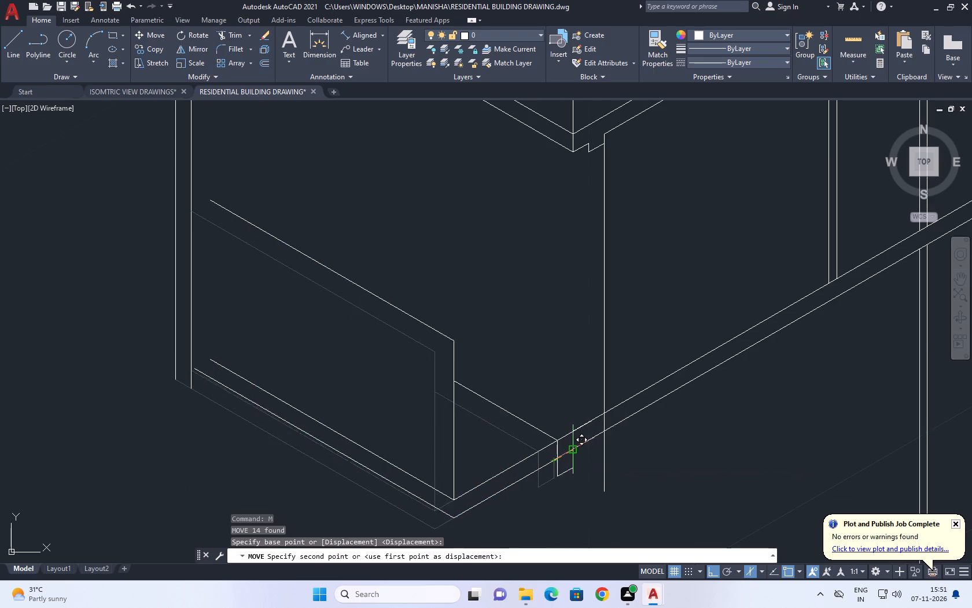
pyautogui.click(602, 433)
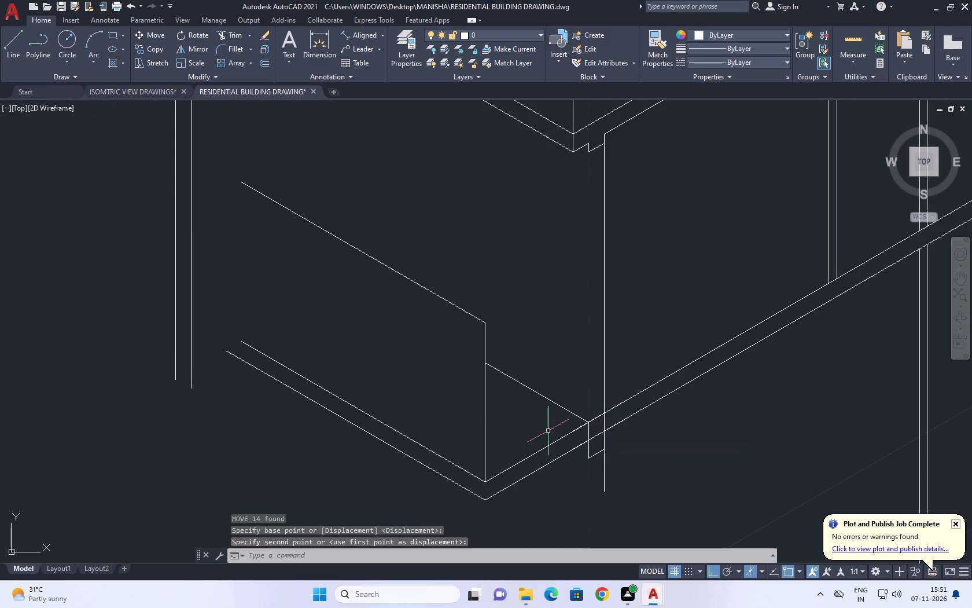
# Erase the vertical guide line between the upper and lower balcony beam ends.
pyautogui.moveTo(602, 438); pyautogui.dragTo(590, 443, button='middle')
pyautogui.moveTo(627, 318); pyautogui.dragTo(618, 324)
pyautogui.click(558, 336)
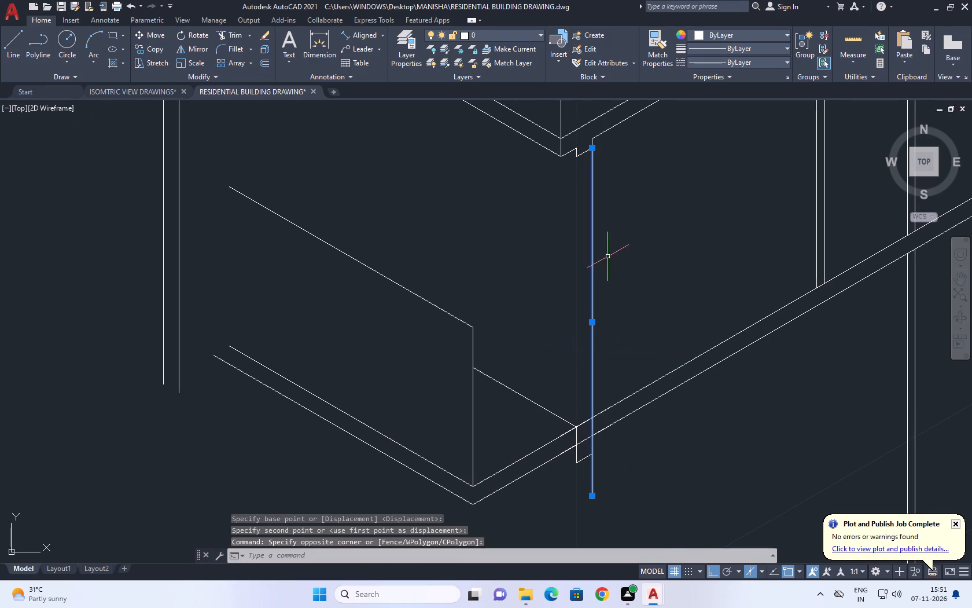
pyautogui.rightClick(607, 257)
pyautogui.click(645, 330)
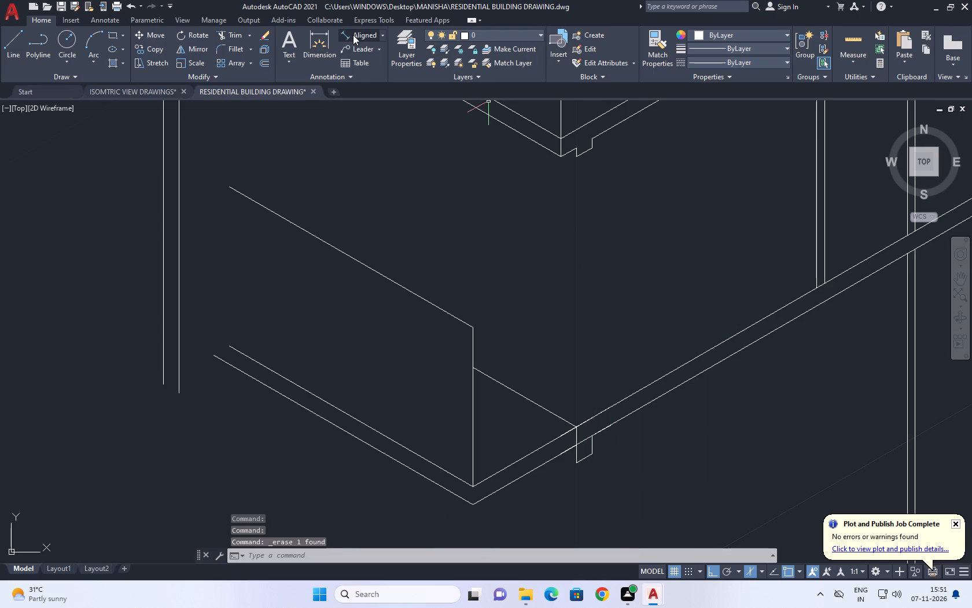
# Trim the overlapping slab edge lines where they cross the moved lower balcony beam end.
pyautogui.click(229, 34)
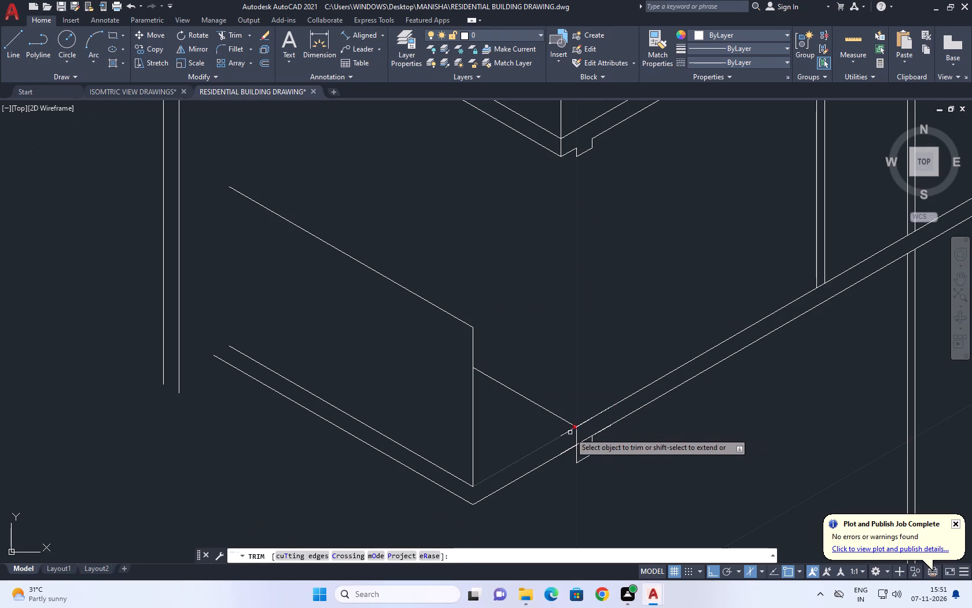
pyautogui.click(570, 433)
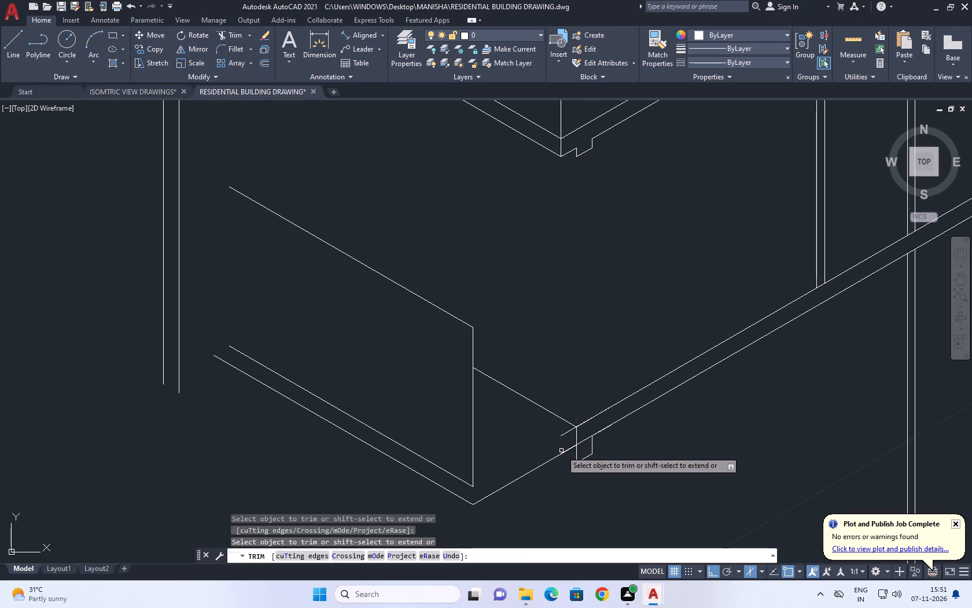
pyautogui.hotkey('ctrl', 'z')
pyautogui.scroll(1, 565, 437)
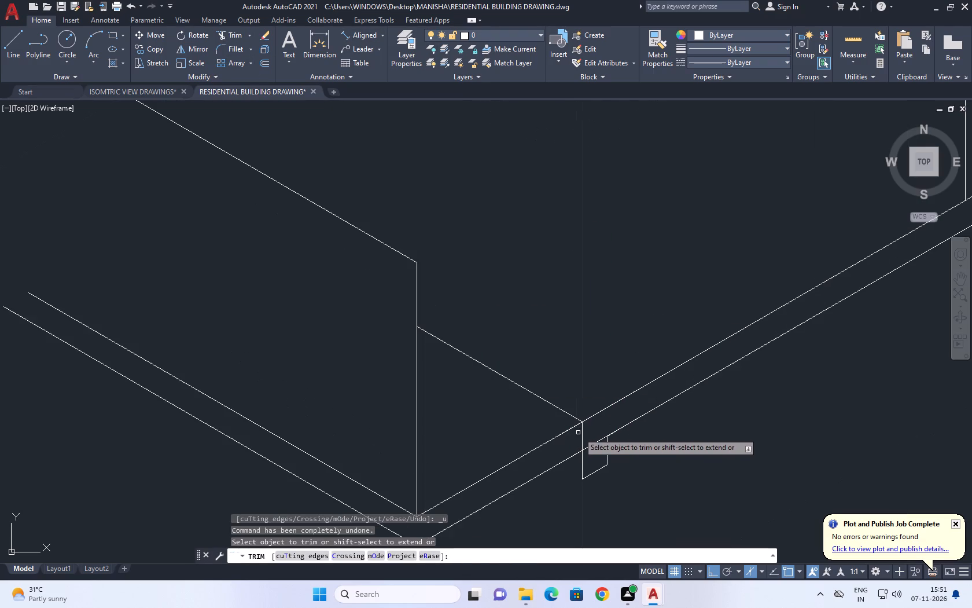
pyautogui.click(589, 419)
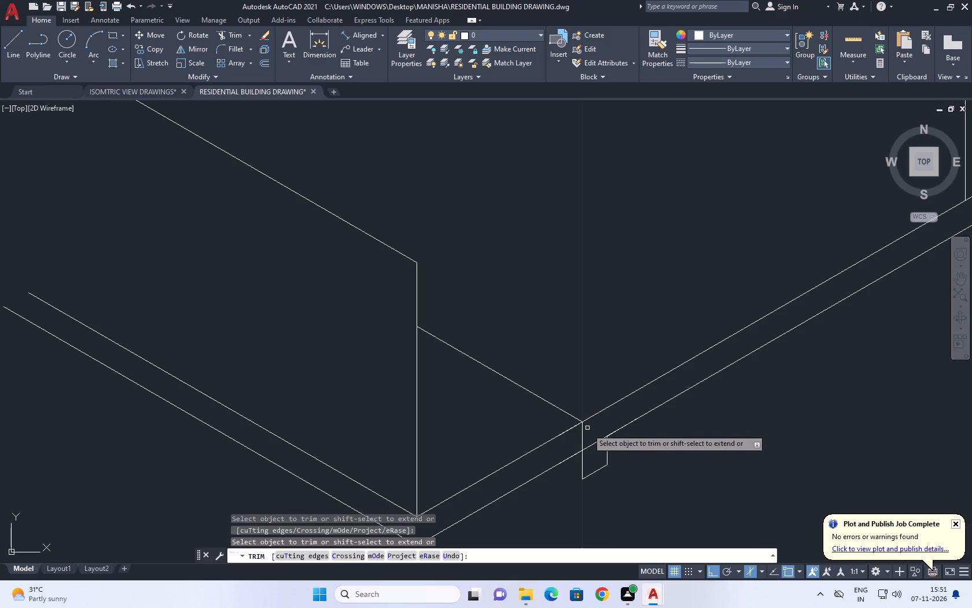
pyautogui.click(584, 433)
pyautogui.moveTo(594, 448); pyautogui.dragTo(594, 453)
pyautogui.scroll(-2, 583, 395)
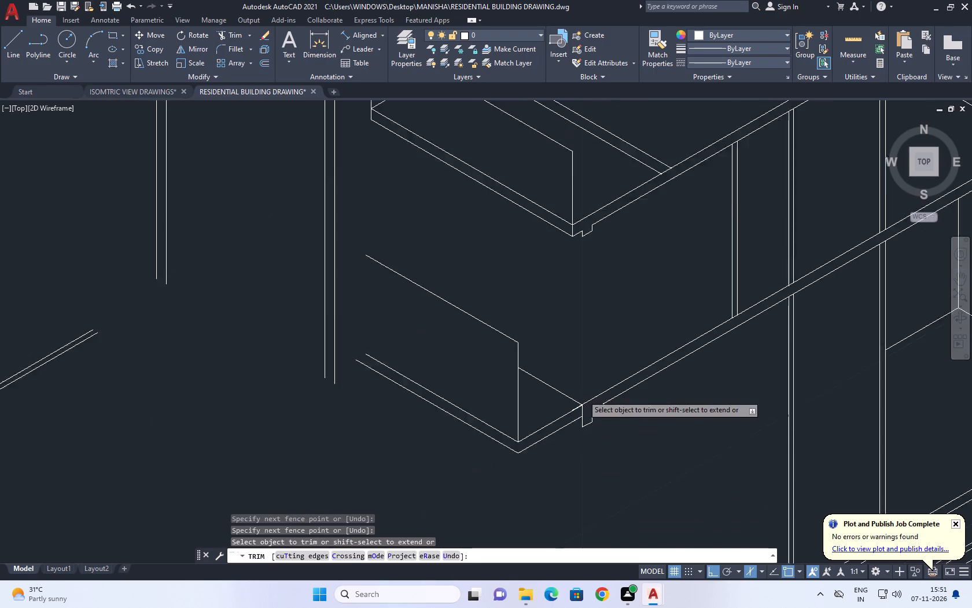
pyautogui.scroll(-1, 583, 395)
pyautogui.press('space')
# Erase the three short leftover segments around the lower balcony's beam end: one vertical and two along the slab's bottom edge.
pyautogui.scroll(2, 580, 398)
pyautogui.click(543, 375)
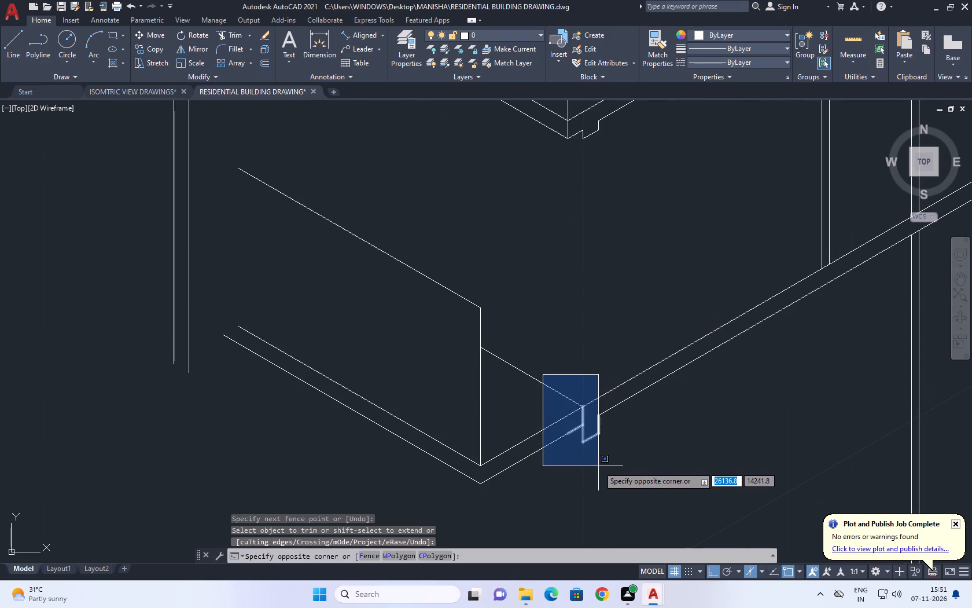
pyautogui.click(592, 438)
pyautogui.rightClick(576, 314)
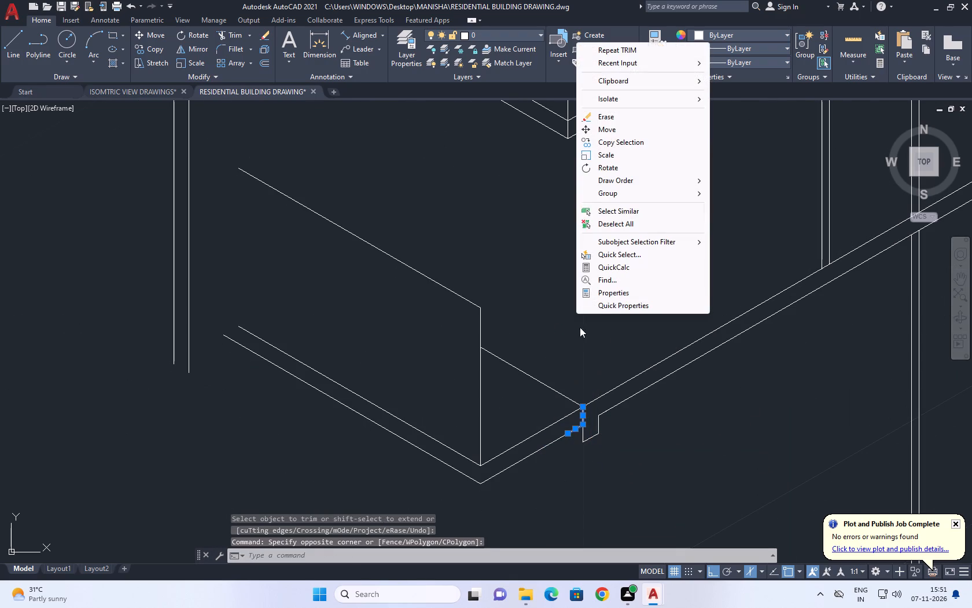
pyautogui.click(620, 118)
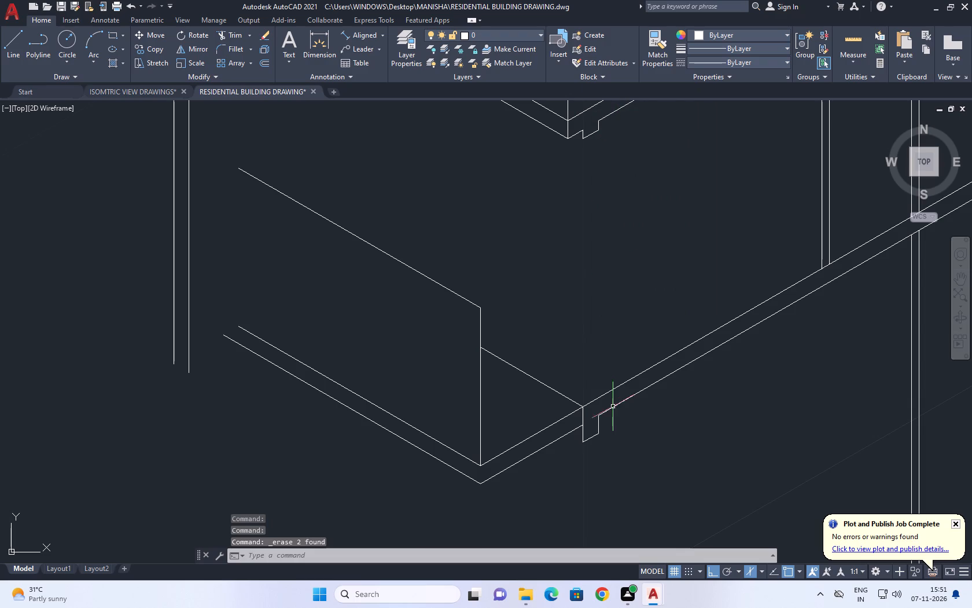
pyautogui.click(602, 413)
pyautogui.rightClick(601, 299)
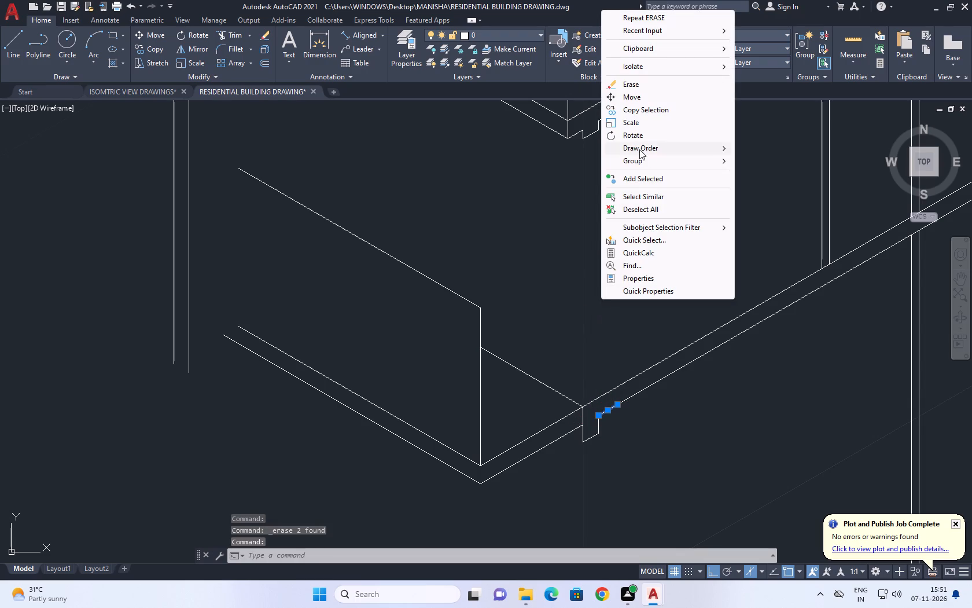
pyautogui.click(642, 87)
# Examine the moved lower balcony against the upper balcony, the columns and the rest of the building's isometric view.
pyautogui.scroll(-2, 581, 423)
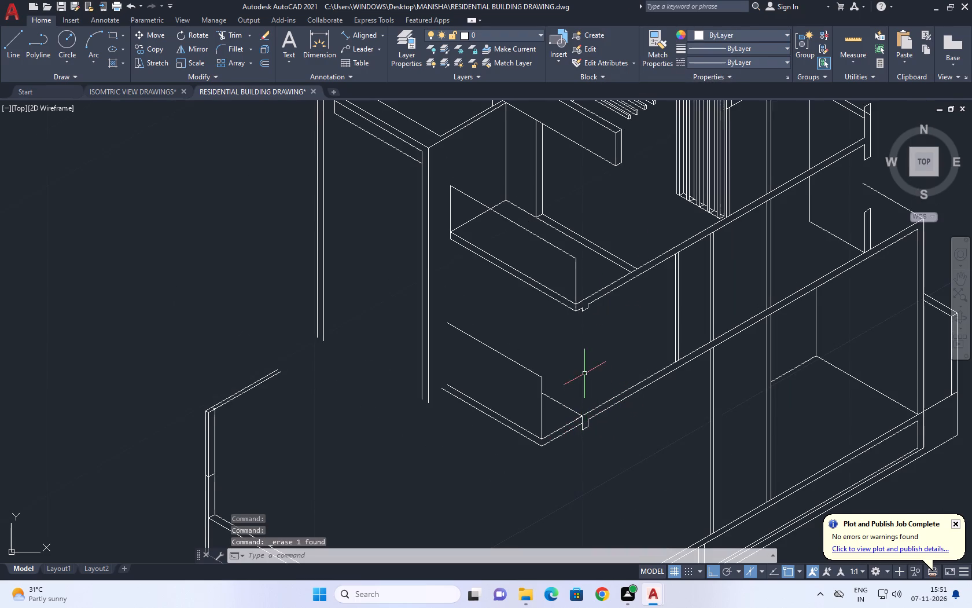
pyautogui.moveTo(584, 372); pyautogui.dragTo(588, 389, button='middle')
pyautogui.scroll(-2, 577, 340)
pyautogui.moveTo(552, 433); pyautogui.dragTo(553, 437, button='middle')
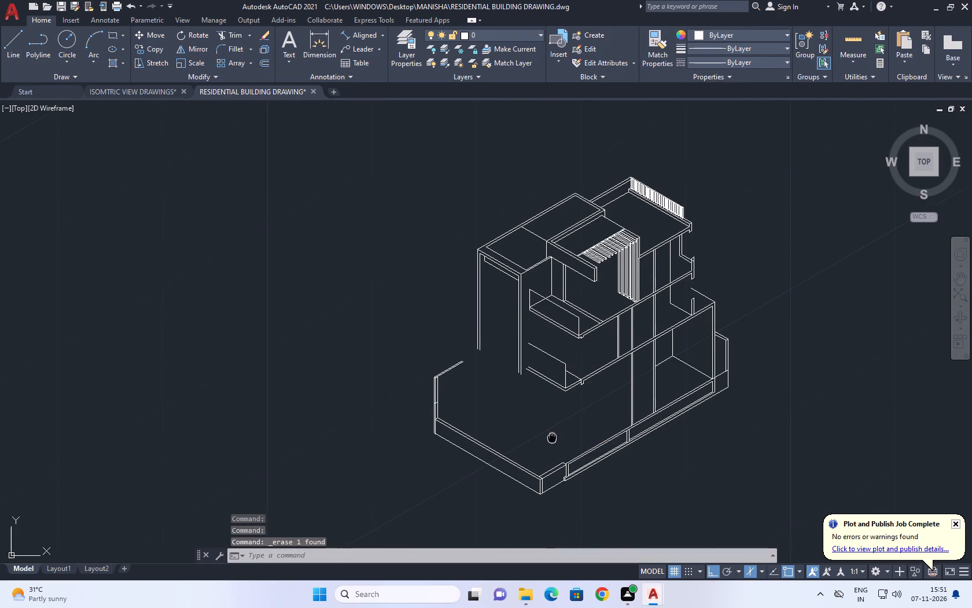
pyautogui.moveTo(553, 437); pyautogui.dragTo(553, 438, button='middle')
pyautogui.scroll(2, 562, 388)
pyautogui.moveTo(562, 386); pyautogui.dragTo(558, 404, button='middle')
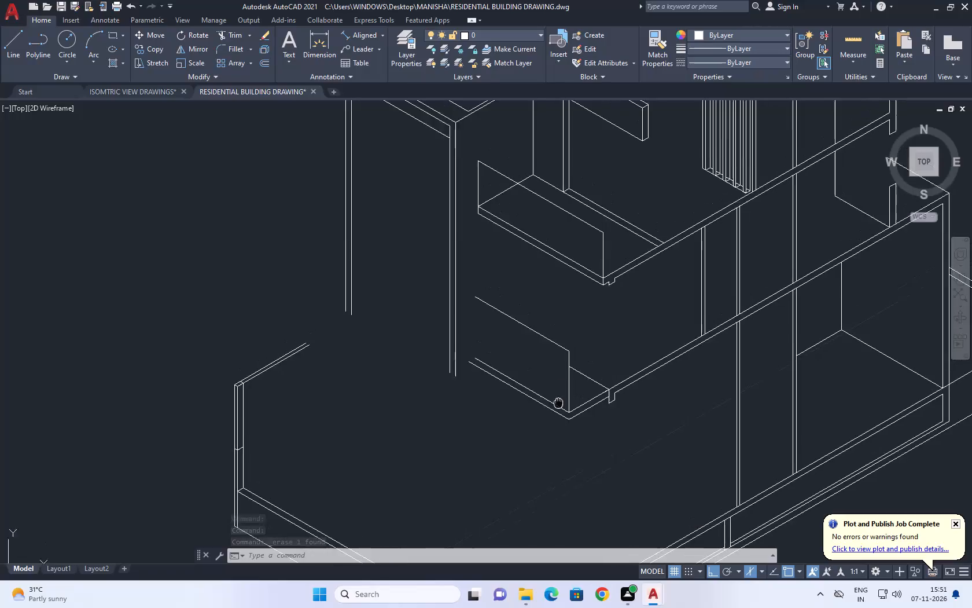
pyautogui.moveTo(558, 404); pyautogui.dragTo(467, 440, button='middle')
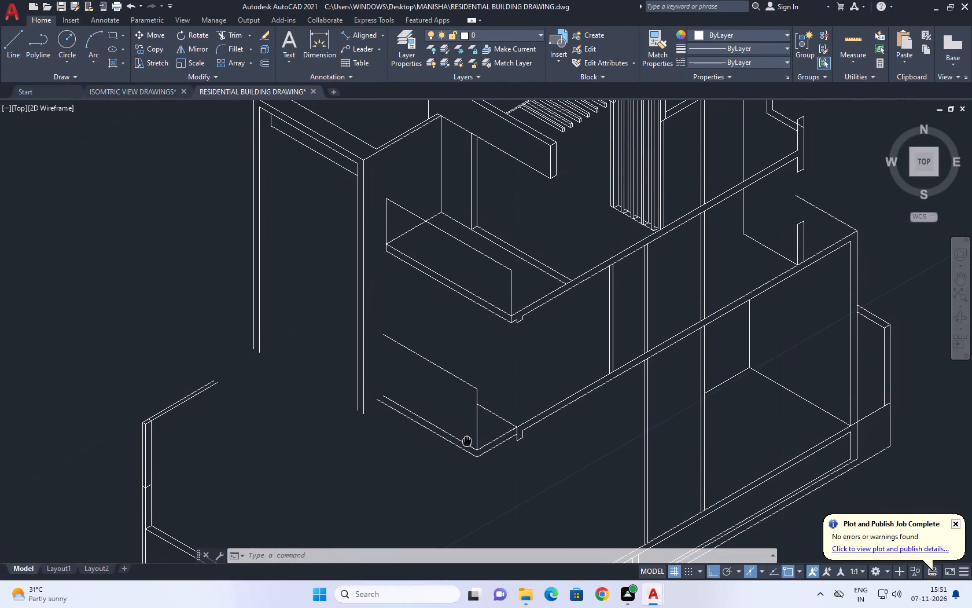
pyautogui.moveTo(467, 440); pyautogui.dragTo(466, 441, button='middle')
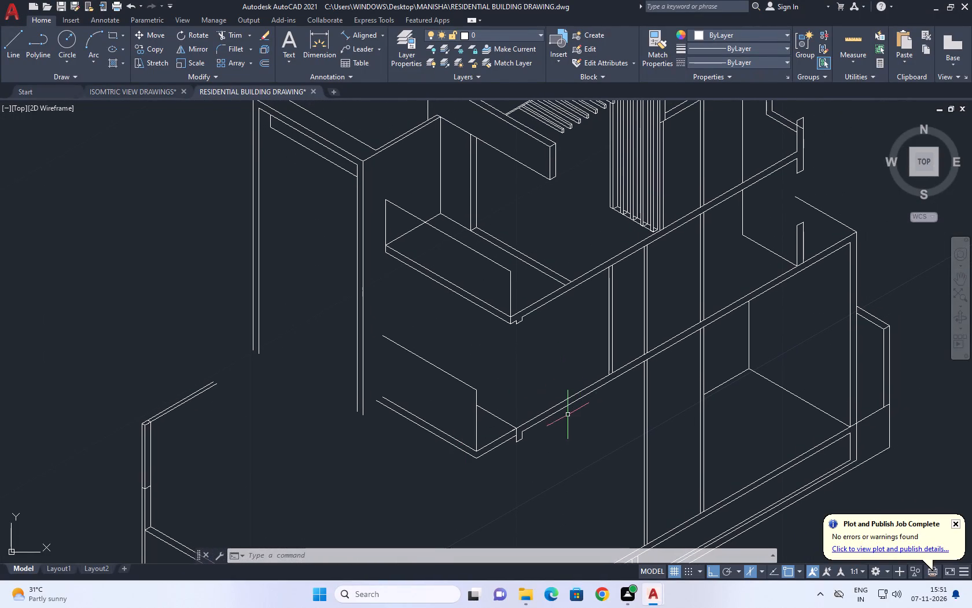
pyautogui.moveTo(502, 351); pyautogui.dragTo(518, 364, button='middle')
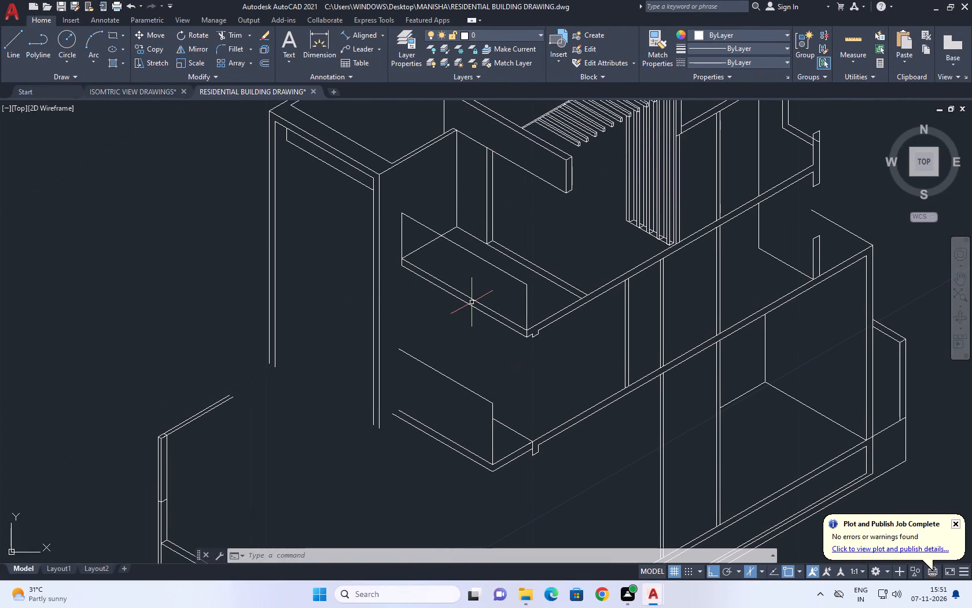
pyautogui.moveTo(452, 314); pyautogui.dragTo(492, 419, button='middle')
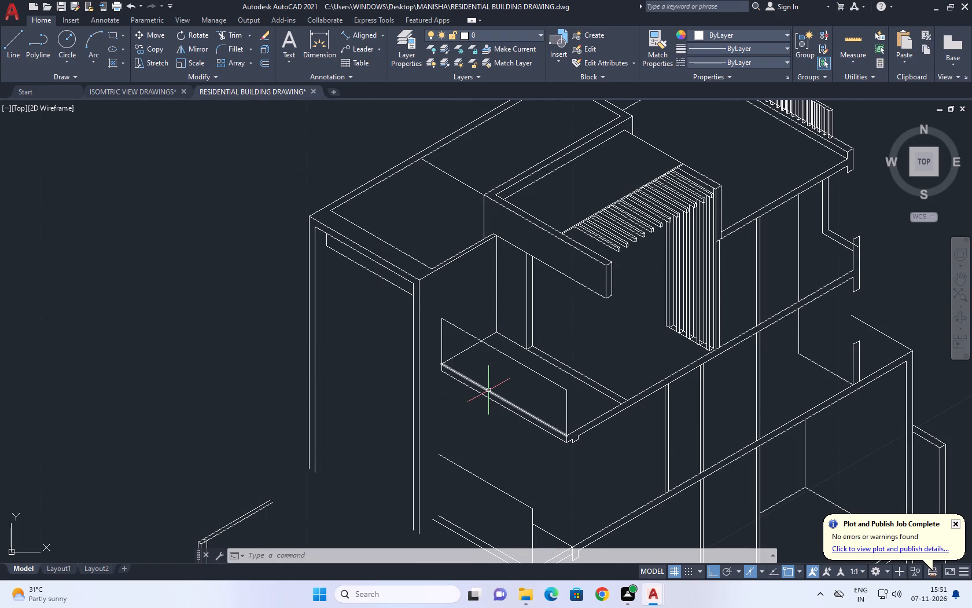
pyautogui.moveTo(615, 406); pyautogui.dragTo(533, 251, button='middle')
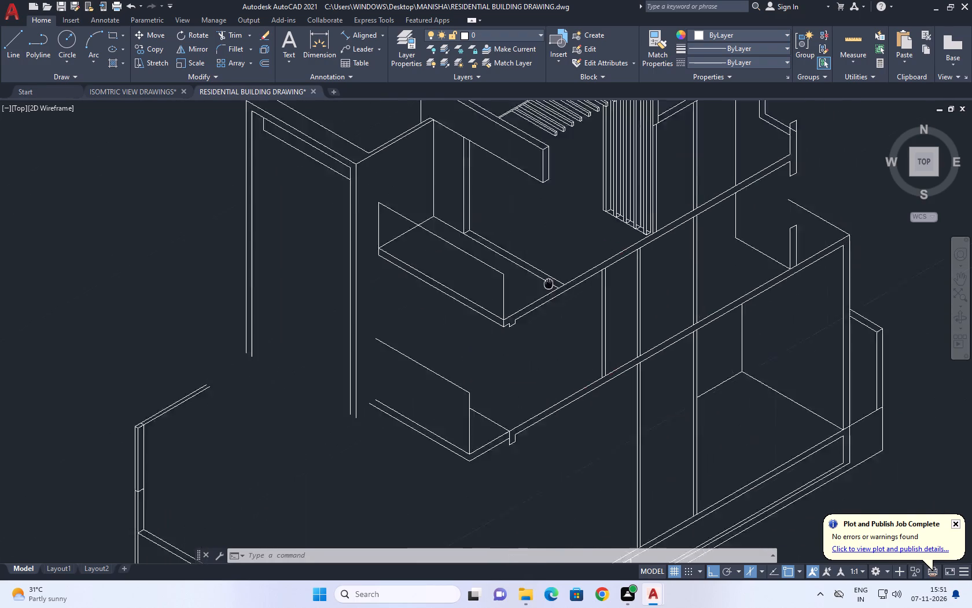
pyautogui.moveTo(533, 251); pyautogui.dragTo(521, 219, button='middle')
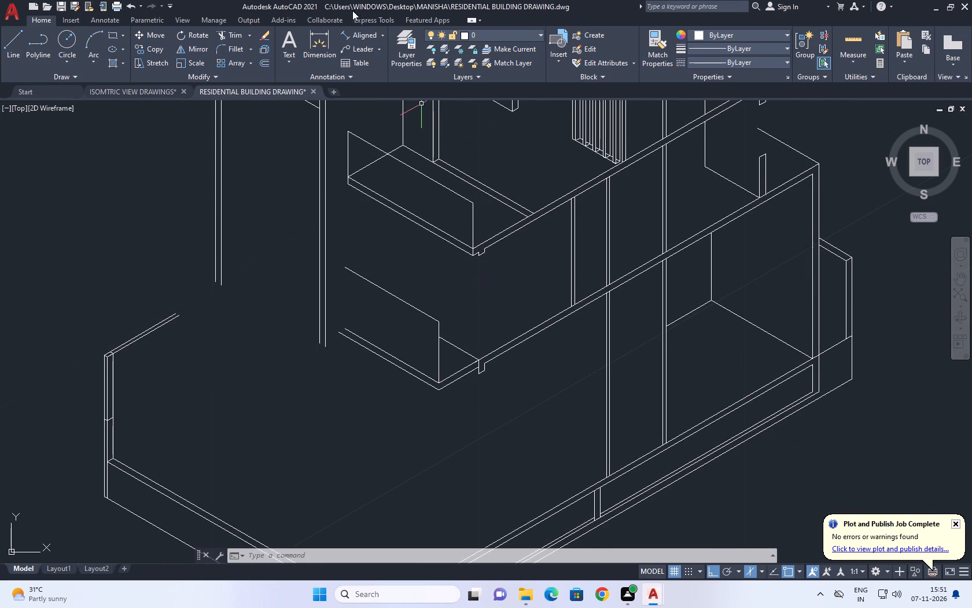
# Measure the upper balcony's short side edge from the wall line to its outer corner with an aligned dimension.
pyautogui.click(358, 30)
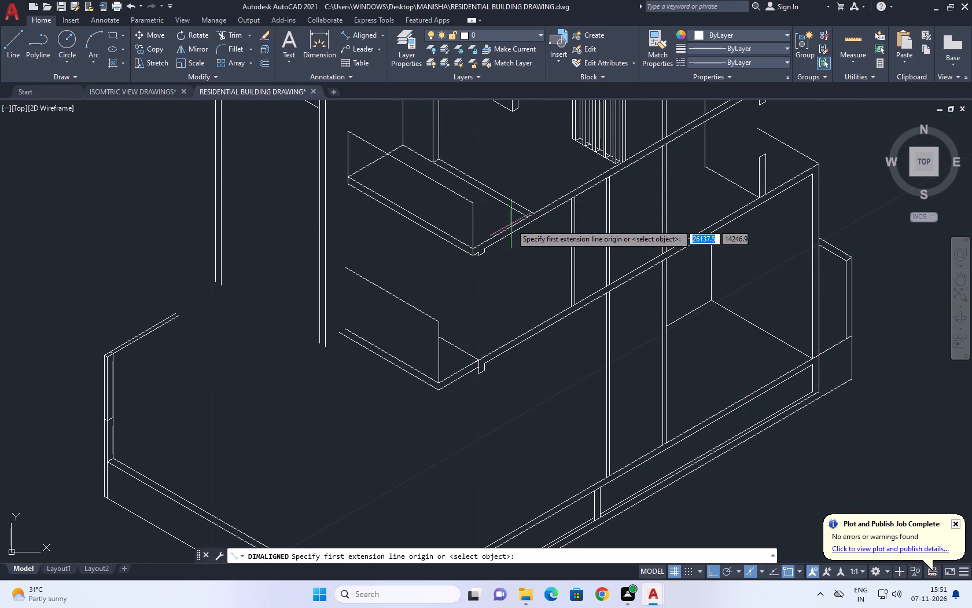
pyautogui.click(528, 218)
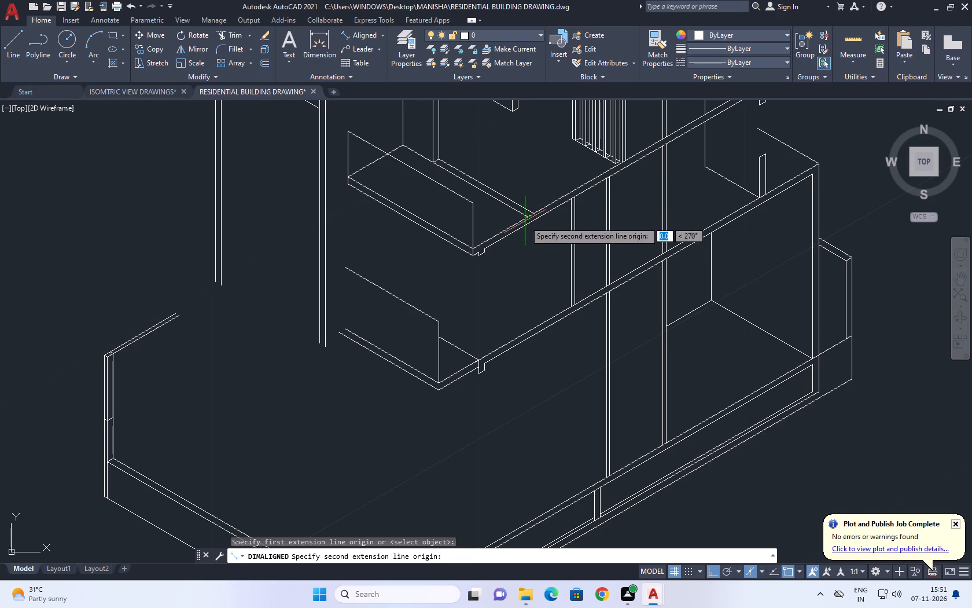
pyautogui.scroll(3, 483, 255)
pyautogui.click(431, 236)
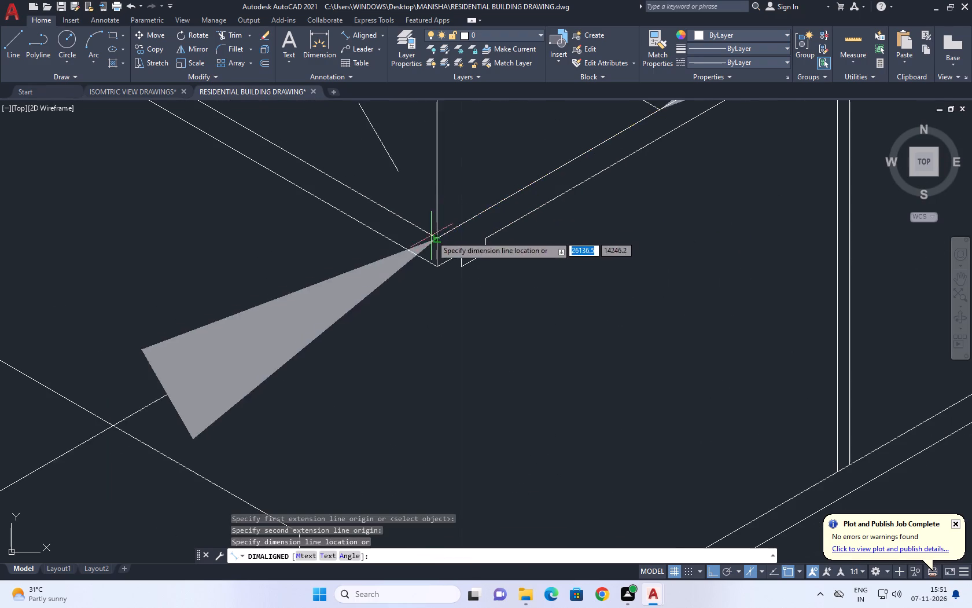
pyautogui.scroll(-4, 447, 242)
pyautogui.scroll(-4, 492, 267)
pyautogui.press('space')
# Measure the lower balcony's short side edge from the beam end to its outer corner with an aligned dimension.
pyautogui.scroll(3, 484, 273)
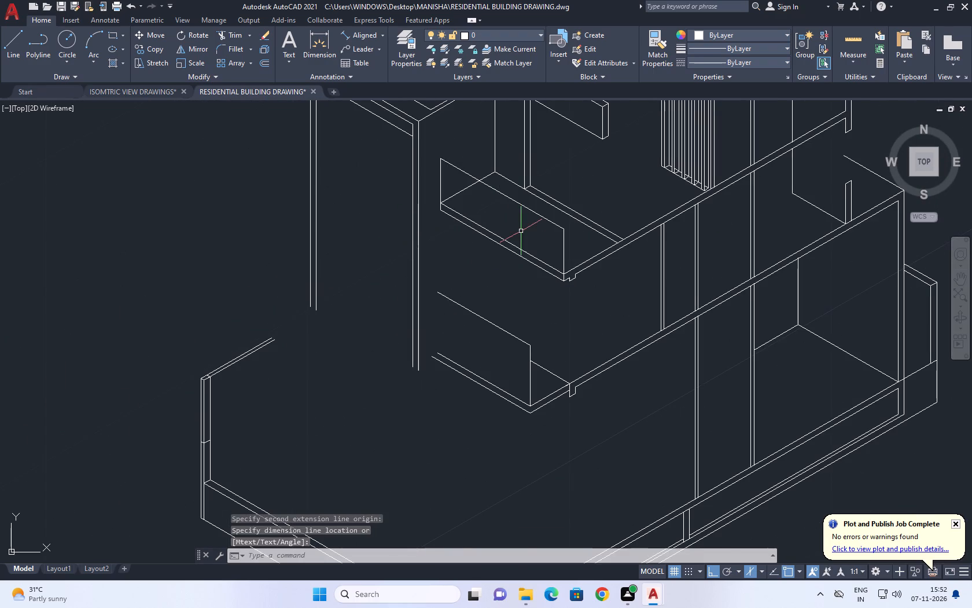
pyautogui.moveTo(596, 255); pyautogui.dragTo(581, 288, button='middle')
pyautogui.moveTo(584, 383); pyautogui.dragTo(551, 332, button='middle')
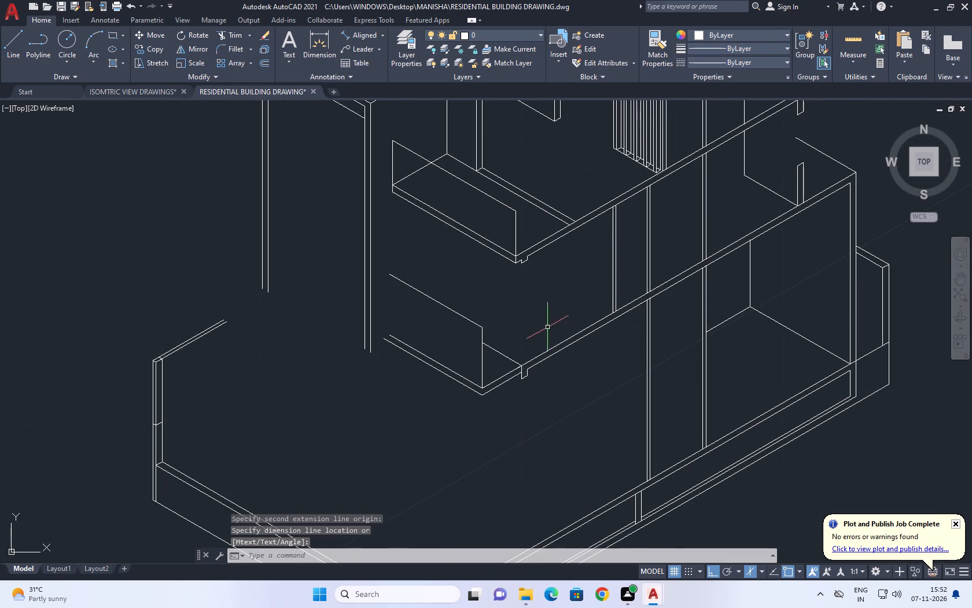
pyautogui.press('space')
pyautogui.scroll(2, 520, 376)
pyautogui.click(518, 348)
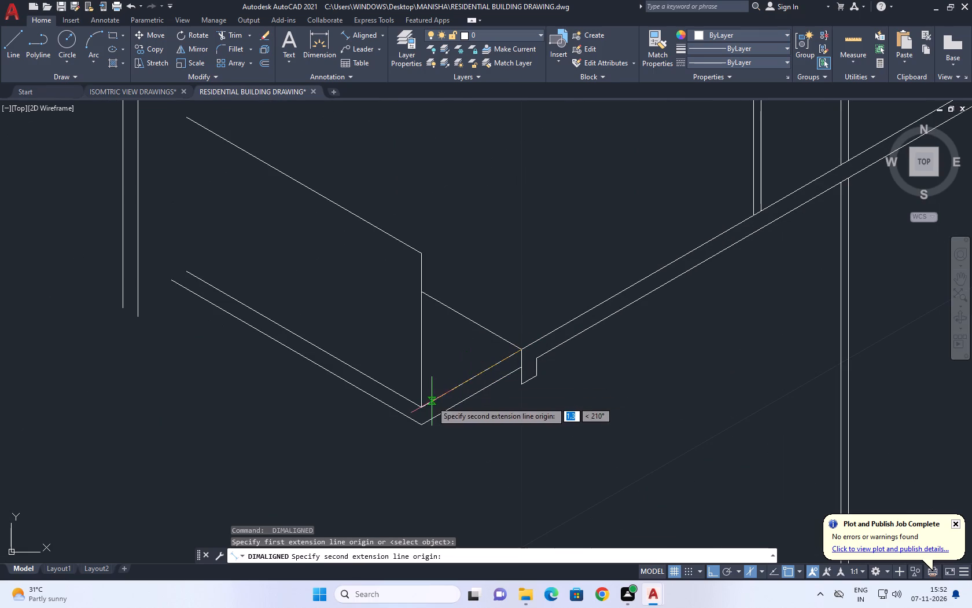
pyautogui.click(424, 404)
pyautogui.scroll(-3, 454, 375)
pyautogui.press('space')
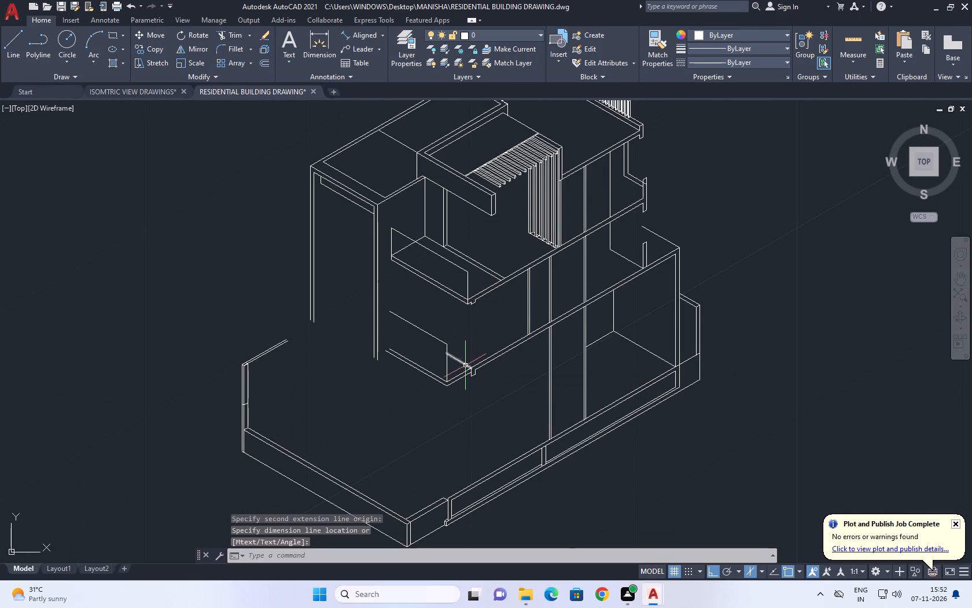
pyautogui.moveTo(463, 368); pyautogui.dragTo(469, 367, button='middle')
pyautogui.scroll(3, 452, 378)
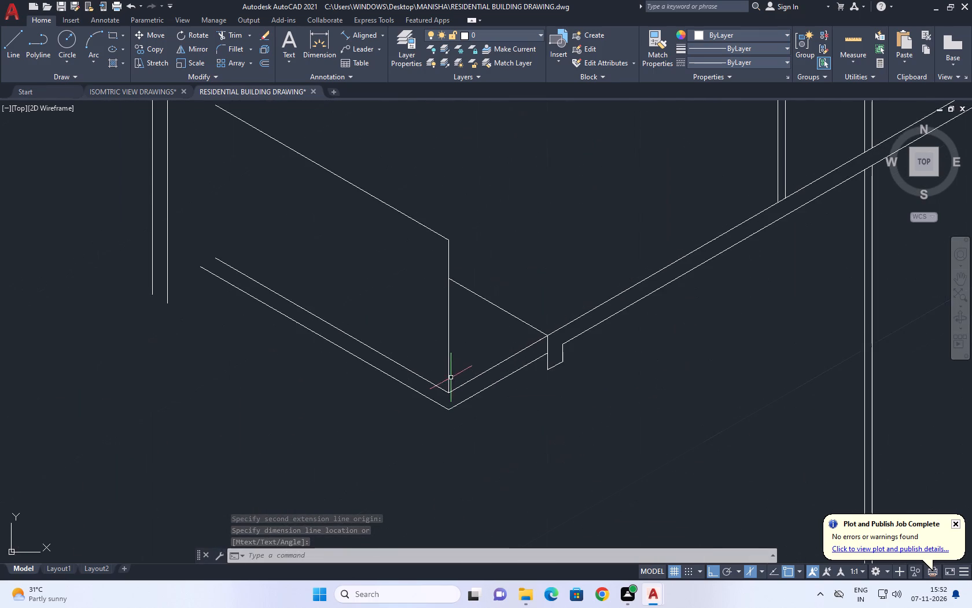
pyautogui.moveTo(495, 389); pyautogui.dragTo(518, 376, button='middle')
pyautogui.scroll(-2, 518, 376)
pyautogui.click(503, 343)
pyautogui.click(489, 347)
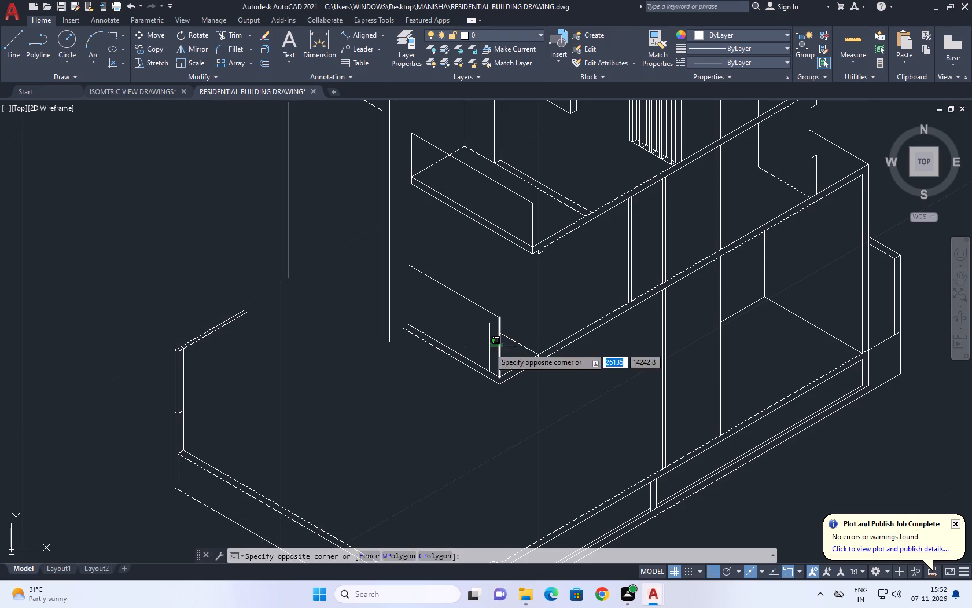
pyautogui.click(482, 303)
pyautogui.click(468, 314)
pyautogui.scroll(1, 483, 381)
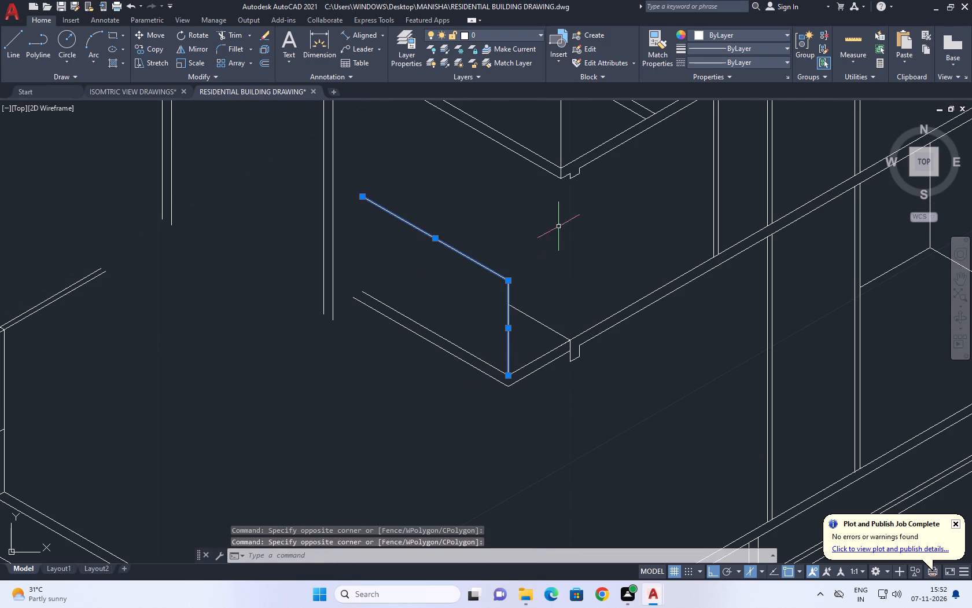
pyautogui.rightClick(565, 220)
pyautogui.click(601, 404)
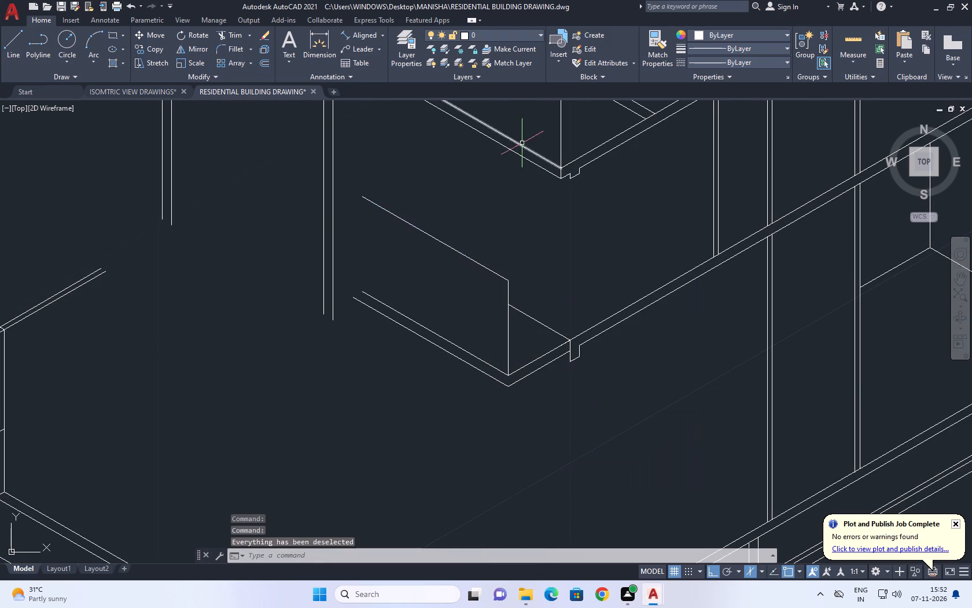
# Measure the upper balcony's short side edge again, from the wall line to its outer corner.
pyautogui.click(362, 38)
pyautogui.moveTo(594, 270); pyautogui.dragTo(528, 365, button='middle')
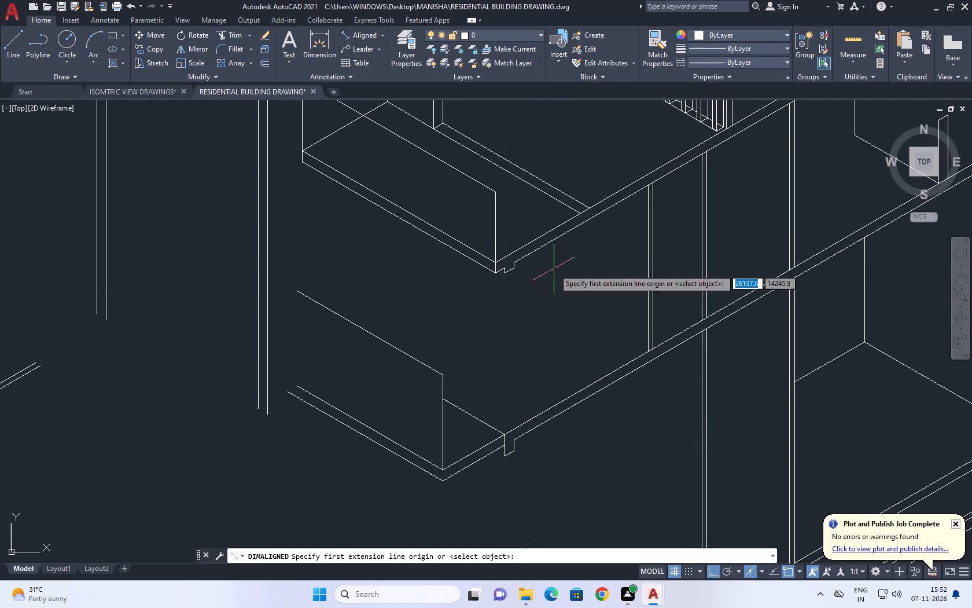
pyautogui.click(577, 214)
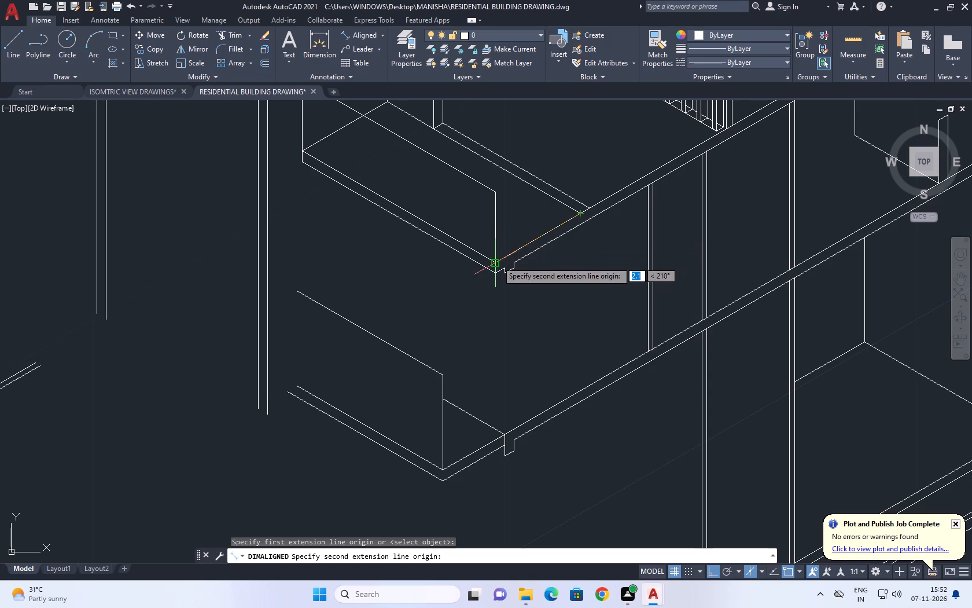
pyautogui.click(497, 261)
pyautogui.scroll(-1, 505, 254)
pyautogui.press('space')
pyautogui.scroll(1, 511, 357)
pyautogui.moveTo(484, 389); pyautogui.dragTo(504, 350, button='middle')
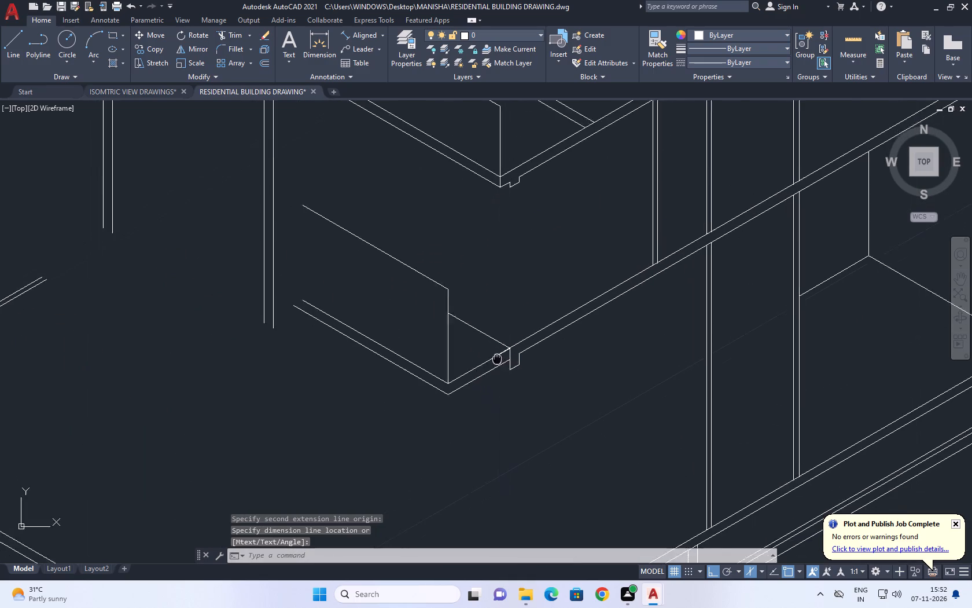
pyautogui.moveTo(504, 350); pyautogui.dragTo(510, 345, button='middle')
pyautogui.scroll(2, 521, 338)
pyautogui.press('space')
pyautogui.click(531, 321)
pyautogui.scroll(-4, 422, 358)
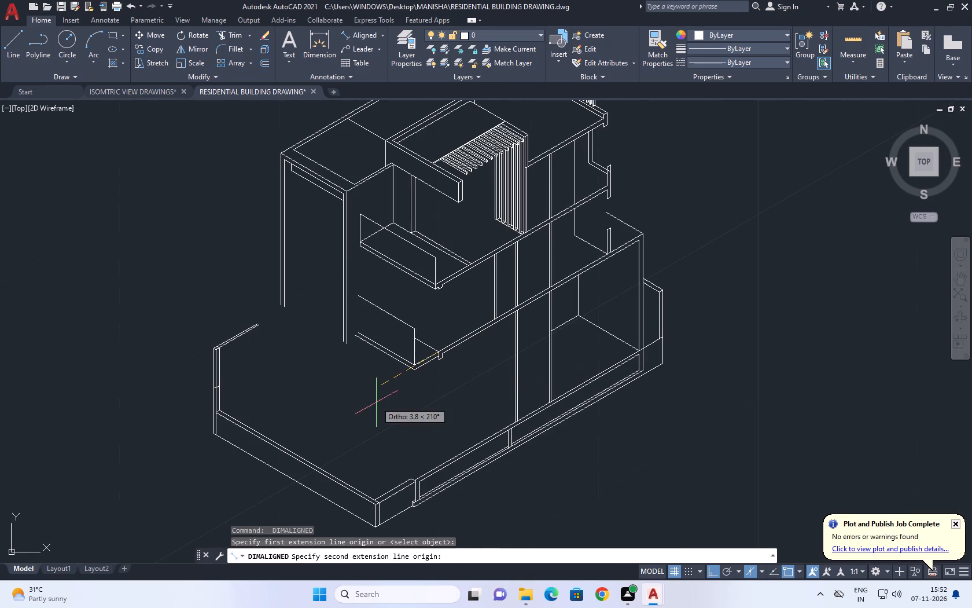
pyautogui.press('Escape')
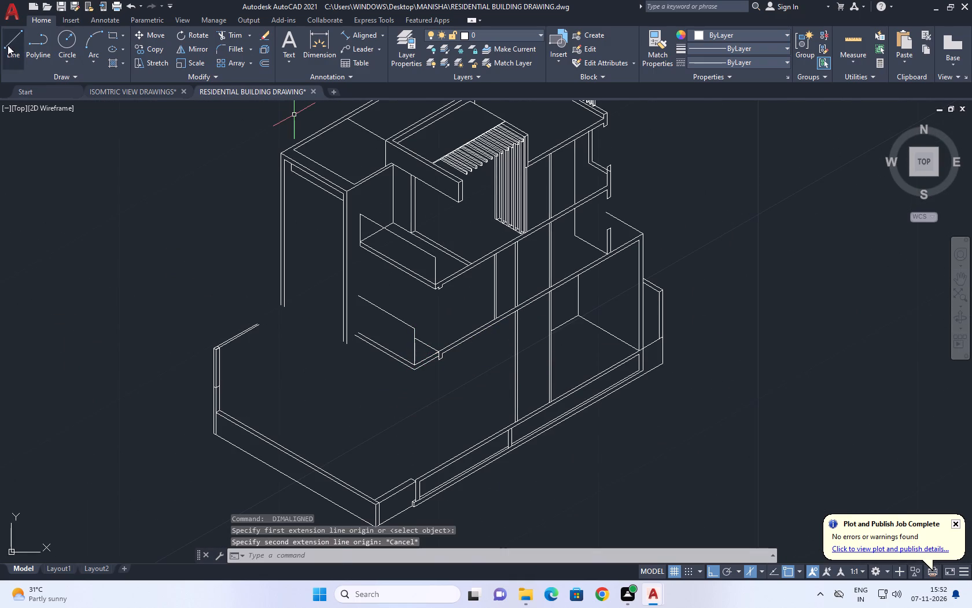
# Draw a 2-unit line from the lower beam end's top corner along the balcony side, continuing about 4.9 units at 150° along the front.
pyautogui.click(8, 45)
pyautogui.scroll(4, 435, 356)
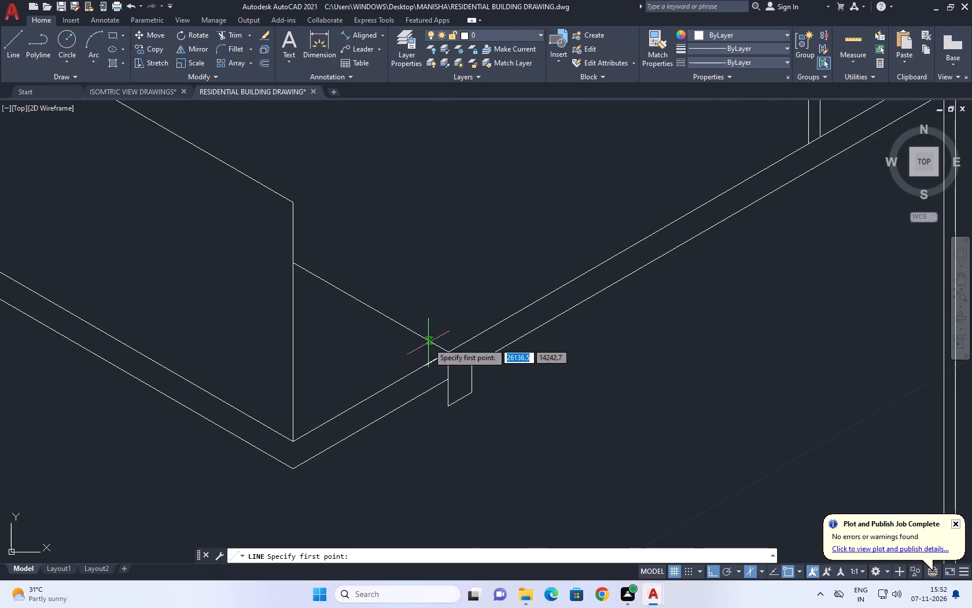
pyautogui.click(446, 353)
pyautogui.scroll(-2, 445, 351)
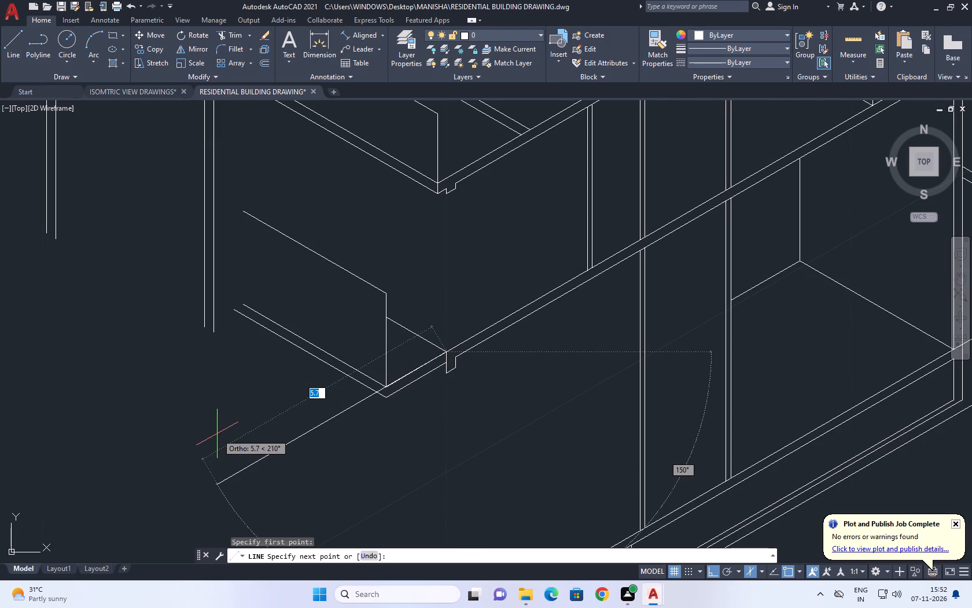
pyautogui.press('2')
pyautogui.press('Return')
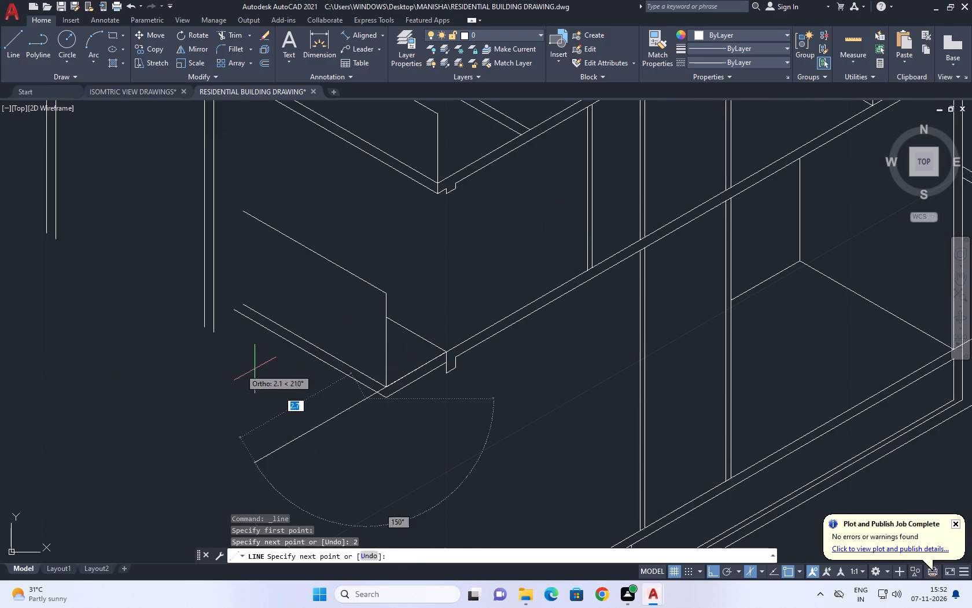
pyautogui.press('F5')
pyautogui.scroll(2, 213, 346)
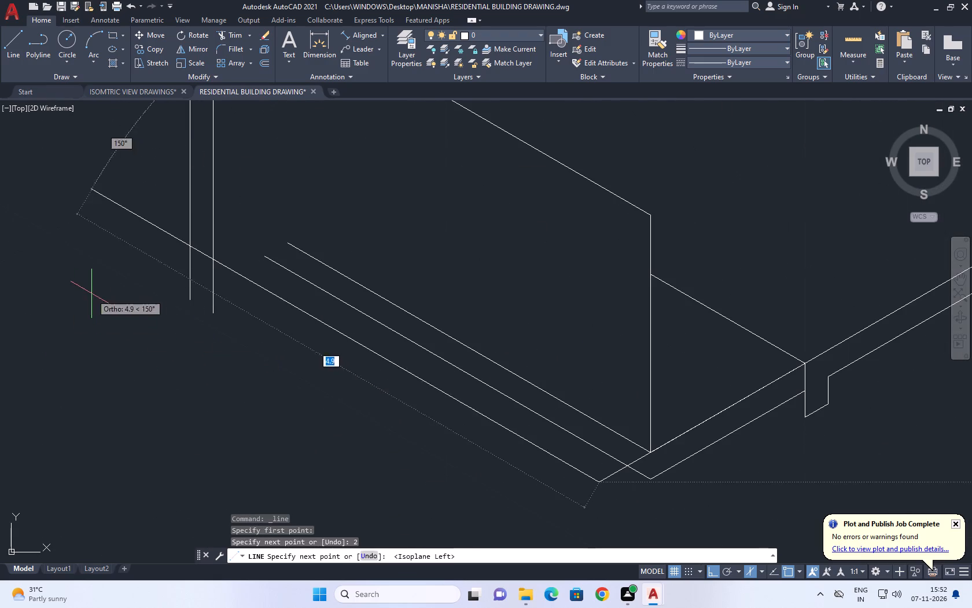
pyautogui.click(91, 290)
pyautogui.press('space')
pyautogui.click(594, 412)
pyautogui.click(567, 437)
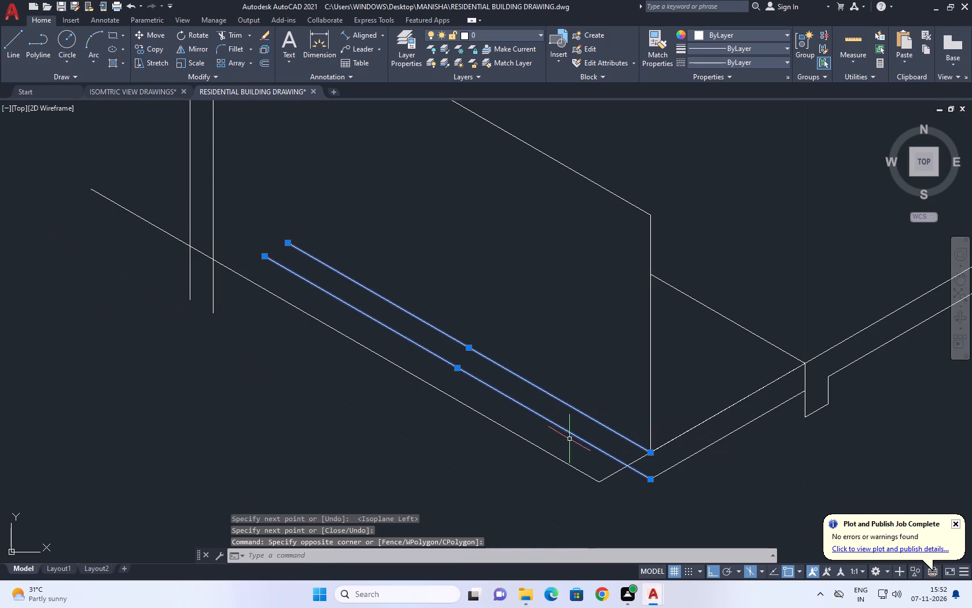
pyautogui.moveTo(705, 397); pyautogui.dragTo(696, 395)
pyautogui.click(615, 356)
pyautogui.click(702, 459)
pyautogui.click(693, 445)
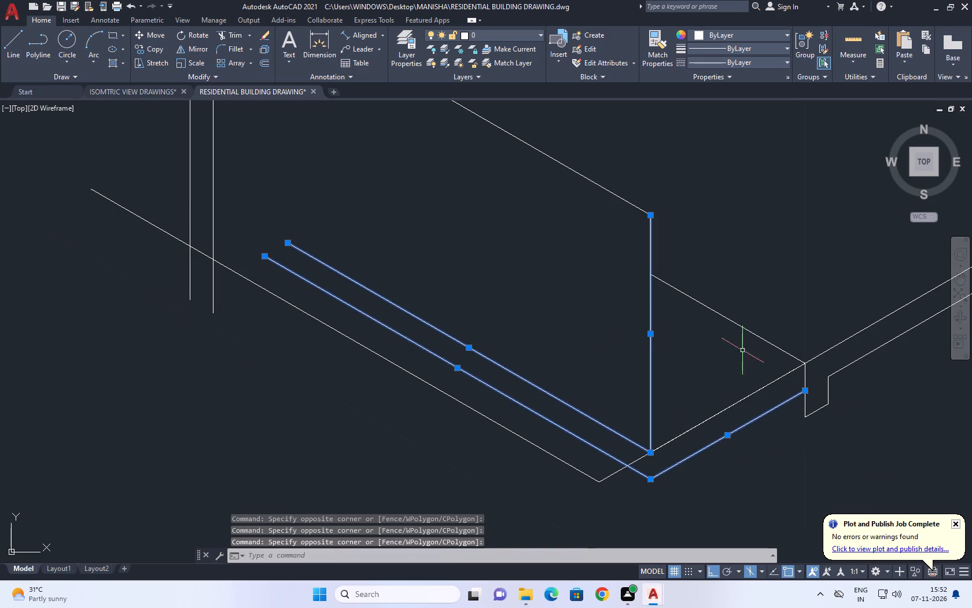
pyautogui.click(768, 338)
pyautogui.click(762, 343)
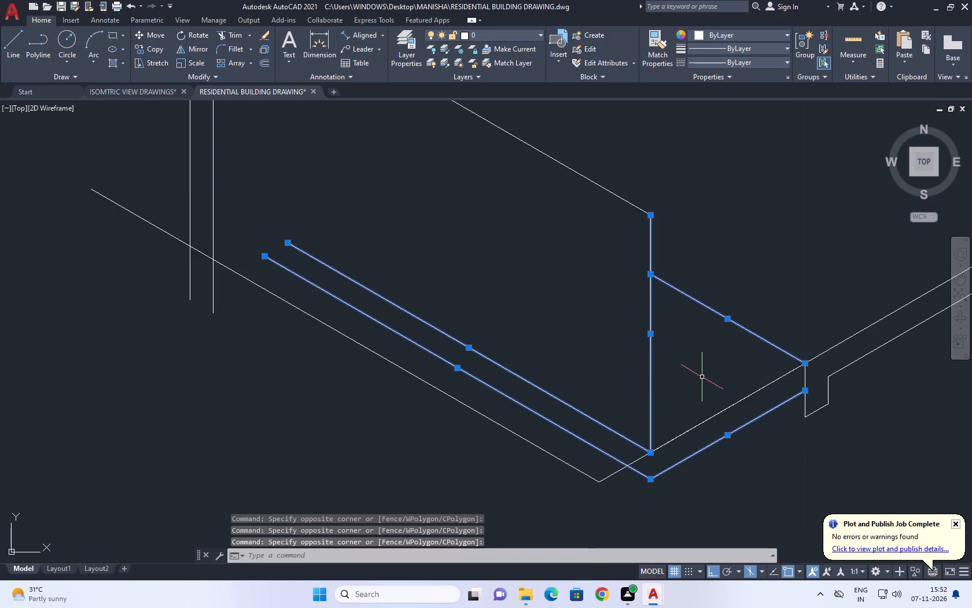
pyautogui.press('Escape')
# Move the lower balcony's vertical corner edge and two front slab edges from the old outer corner to the new 2-unit corner.
pyautogui.moveTo(684, 374); pyautogui.dragTo(675, 379)
pyautogui.click(601, 395)
pyautogui.click(582, 408)
pyautogui.click(529, 414)
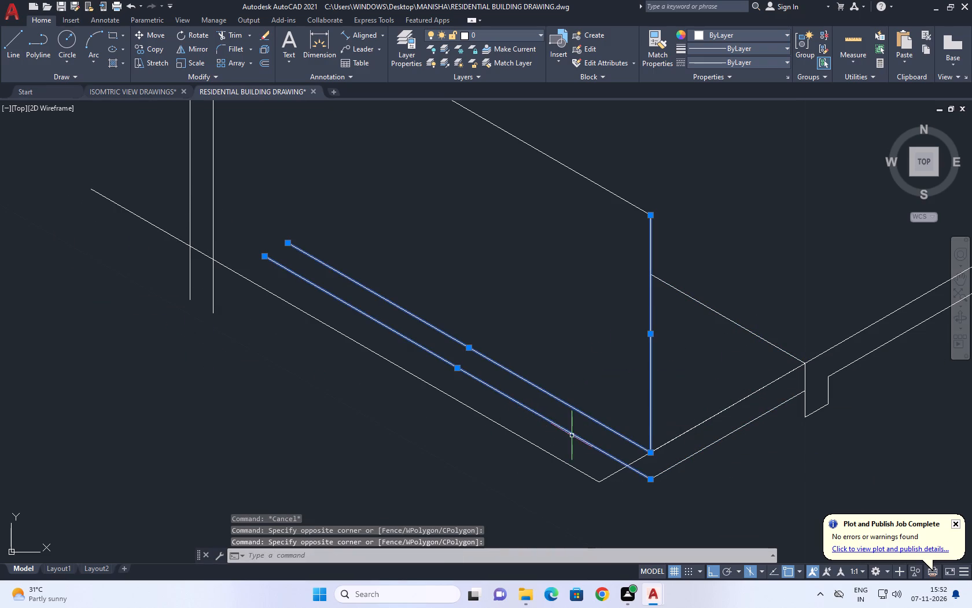
pyautogui.press('m')
pyautogui.press('space')
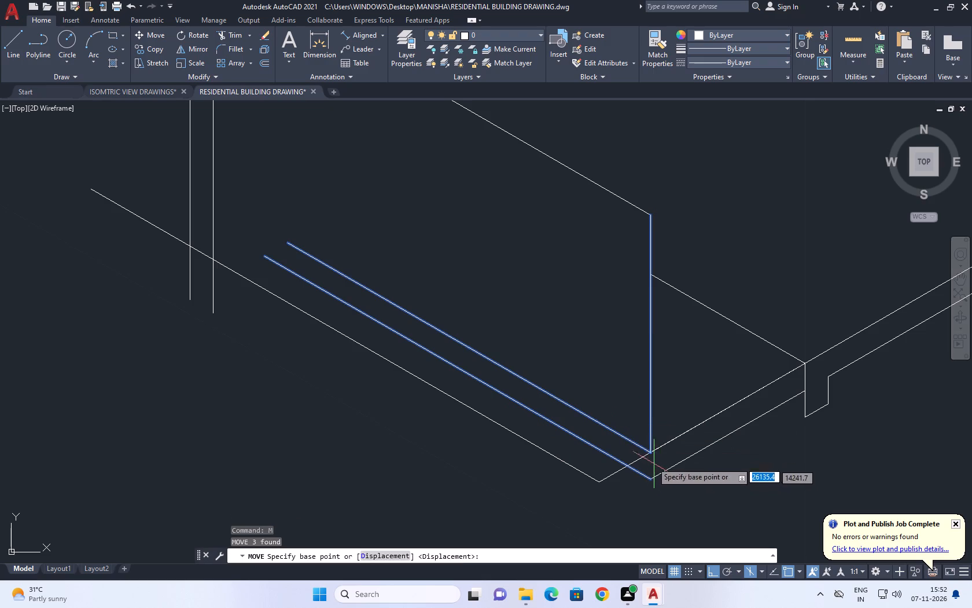
pyautogui.click(650, 455)
pyautogui.click(600, 485)
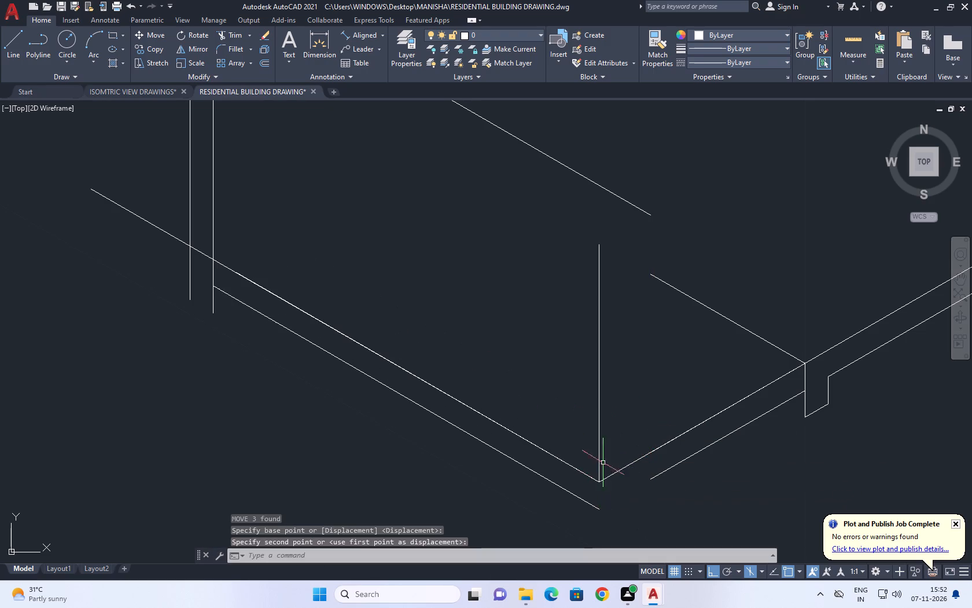
# Move the lower balcony's top parapet line so its end meets the top of the relocated vertical corner edge.
pyautogui.scroll(-2, 610, 415)
pyautogui.moveTo(614, 350); pyautogui.dragTo(624, 405, button='middle')
pyautogui.moveTo(624, 367); pyautogui.dragTo(618, 377)
pyautogui.click(587, 379)
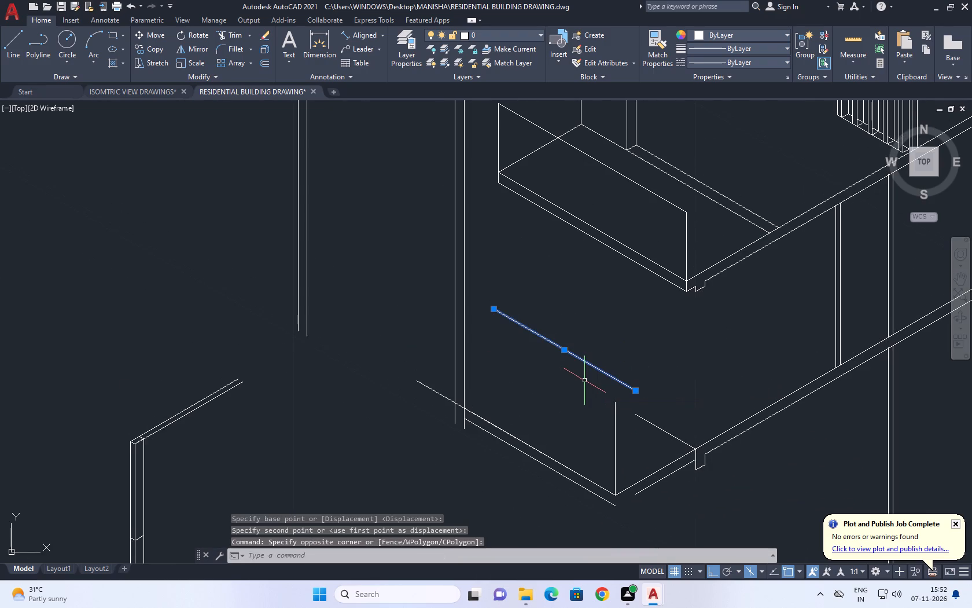
pyautogui.press('m')
pyautogui.press('space')
pyautogui.click(638, 393)
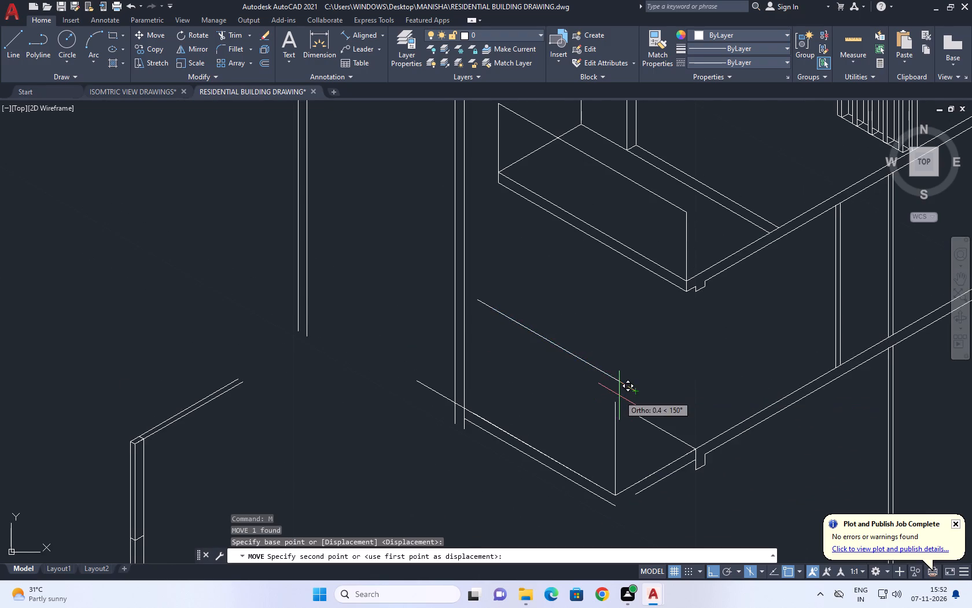
pyautogui.click(613, 400)
# Fillet the lower balcony slab's bottom side edge and bottom front edge into a sharp corner with radius 0.
pyautogui.moveTo(649, 443); pyautogui.dragTo(631, 393, button='middle')
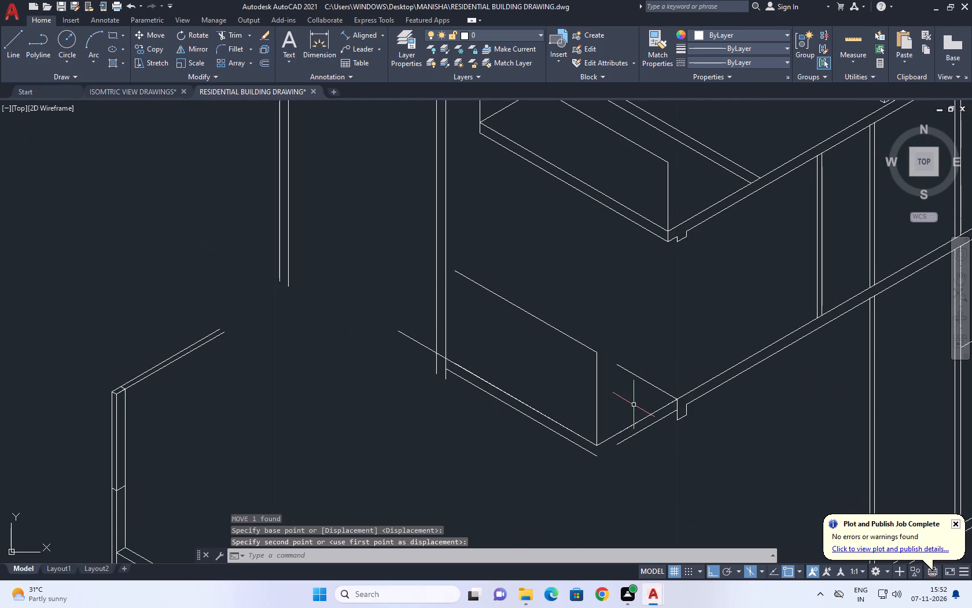
pyautogui.write('F')
pyautogui.press('space')
pyautogui.click(618, 444)
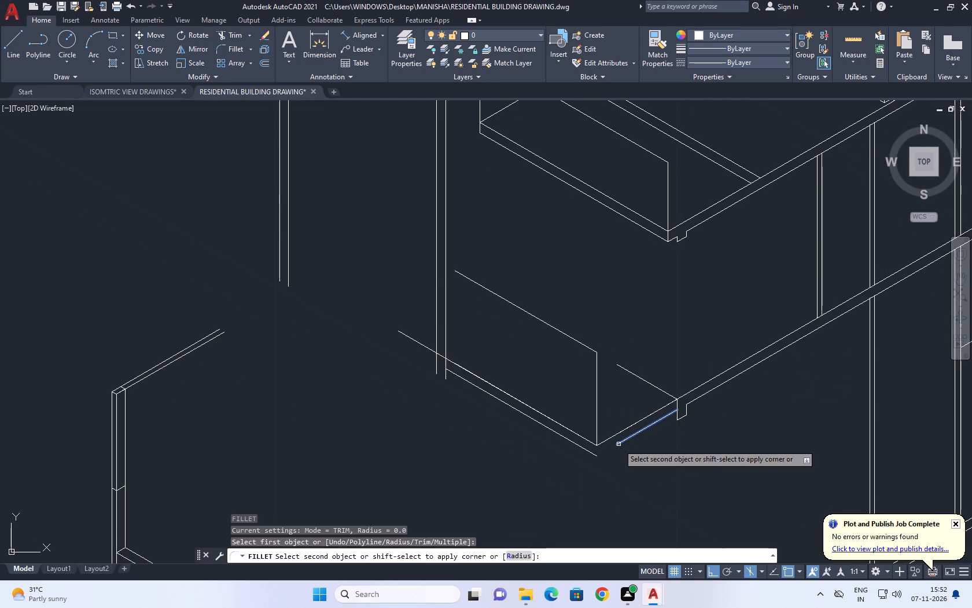
pyautogui.click(588, 450)
# Extend the lower balcony's short inner floor line from the beam end to the relocated vertical corner edge.
pyautogui.moveTo(630, 361); pyautogui.dragTo(631, 411, button='middle')
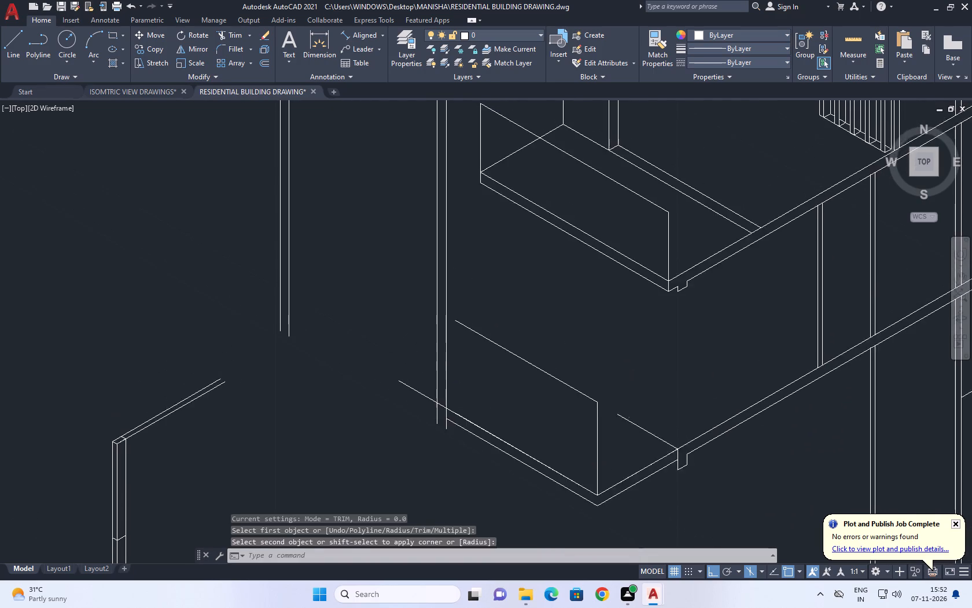
pyautogui.scroll(-2, 631, 413)
pyautogui.moveTo(628, 412); pyautogui.dragTo(632, 441, button='middle')
pyautogui.middleClick(663, 449)
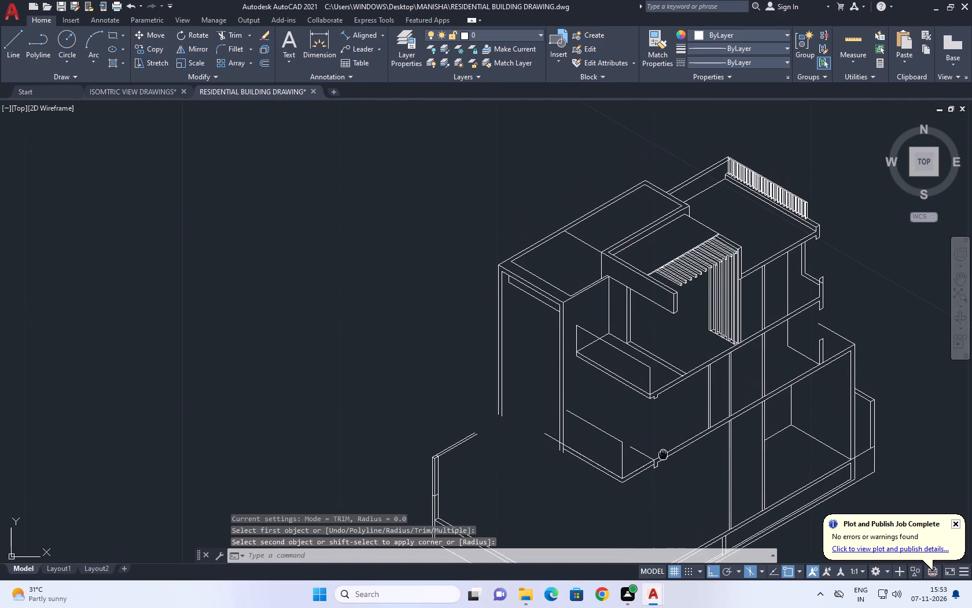
pyautogui.scroll(-1, 663, 453)
pyautogui.scroll(2, 665, 464)
pyautogui.middleClick(633, 438)
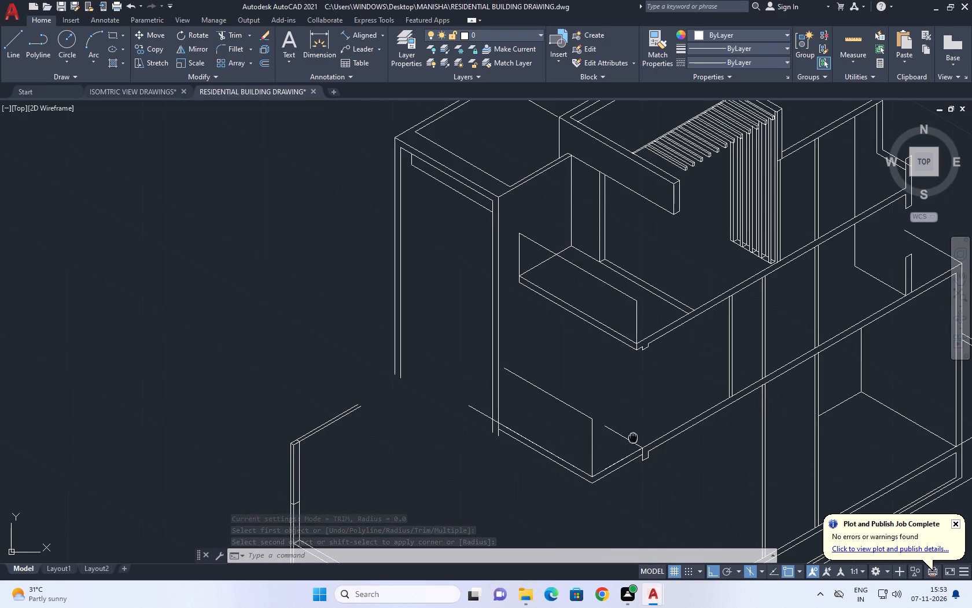
pyautogui.write('EX')
pyautogui.press('space')
pyautogui.click(635, 443)
pyautogui.click(628, 445)
pyautogui.click(624, 434)
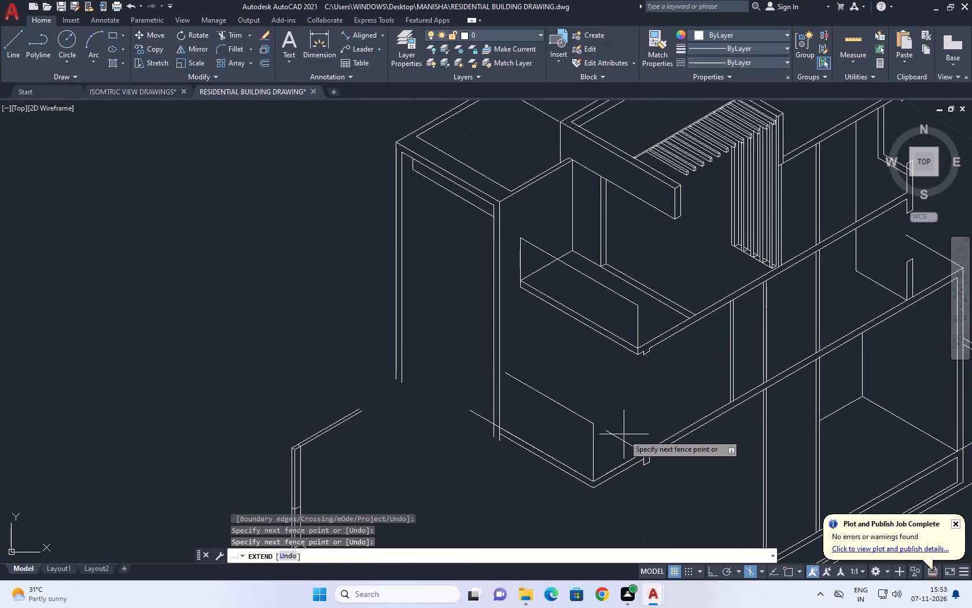
pyautogui.click(610, 444)
pyautogui.press('space')
pyautogui.moveTo(481, 442); pyautogui.dragTo(495, 454, button='middle')
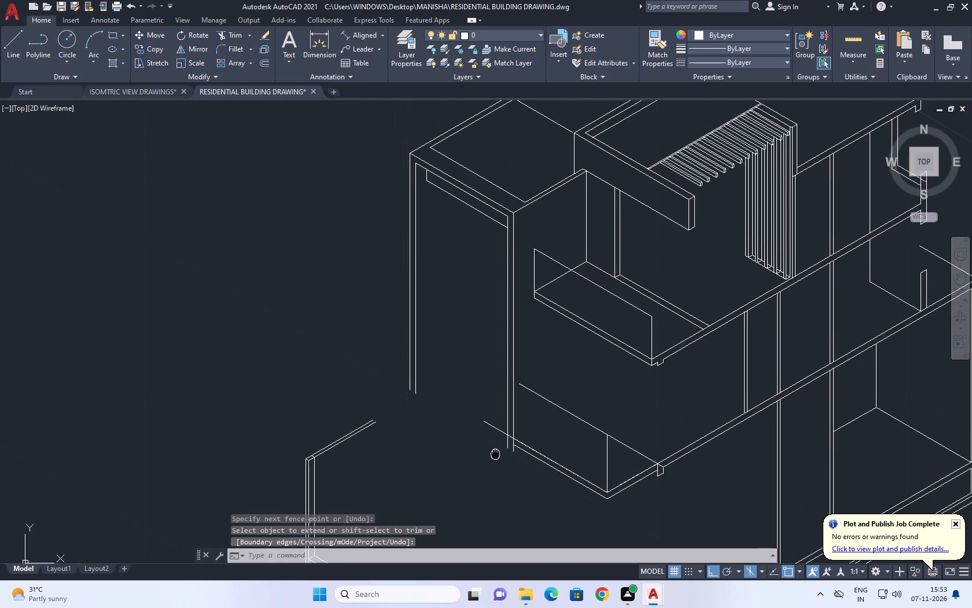
# Trim the overhanging end of the lower balcony's floor-level front line back to the tall wall's outer vertical edge.
pyautogui.moveTo(495, 454); pyautogui.dragTo(503, 460, button='middle')
pyautogui.press('t')
pyautogui.press('r')
pyautogui.press('space')
pyautogui.scroll(2, 532, 454)
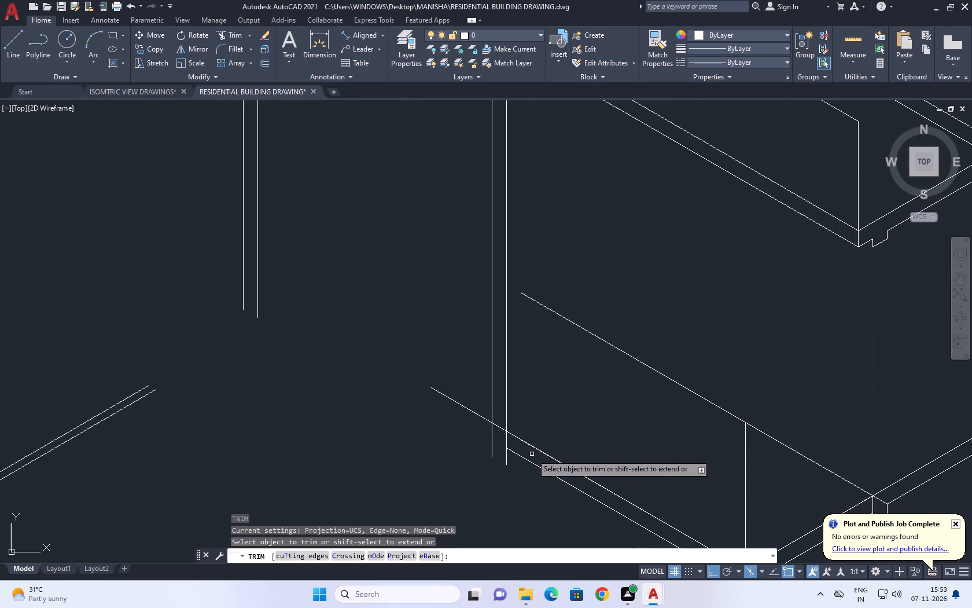
pyautogui.click(469, 384)
pyautogui.moveTo(450, 441); pyautogui.dragTo(447, 450)
pyautogui.scroll(-1, 561, 428)
pyautogui.press('space')
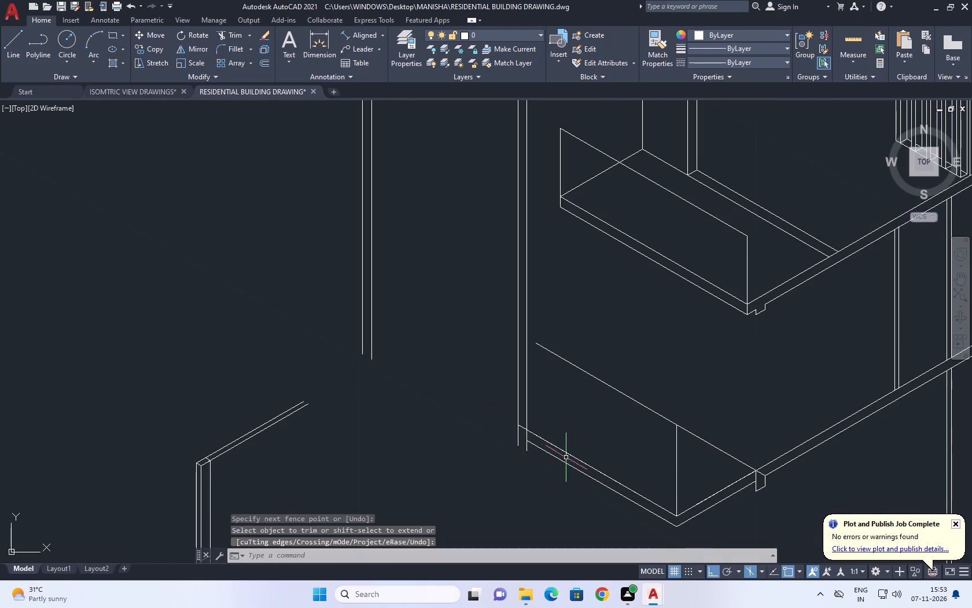
# Fillet the tall wall's inner vertical edge with the lower balcony slab's upper front line, using radius 0.
pyautogui.moveTo(547, 437); pyautogui.dragTo(572, 480, button='middle')
pyautogui.press('f')
pyautogui.press('space')
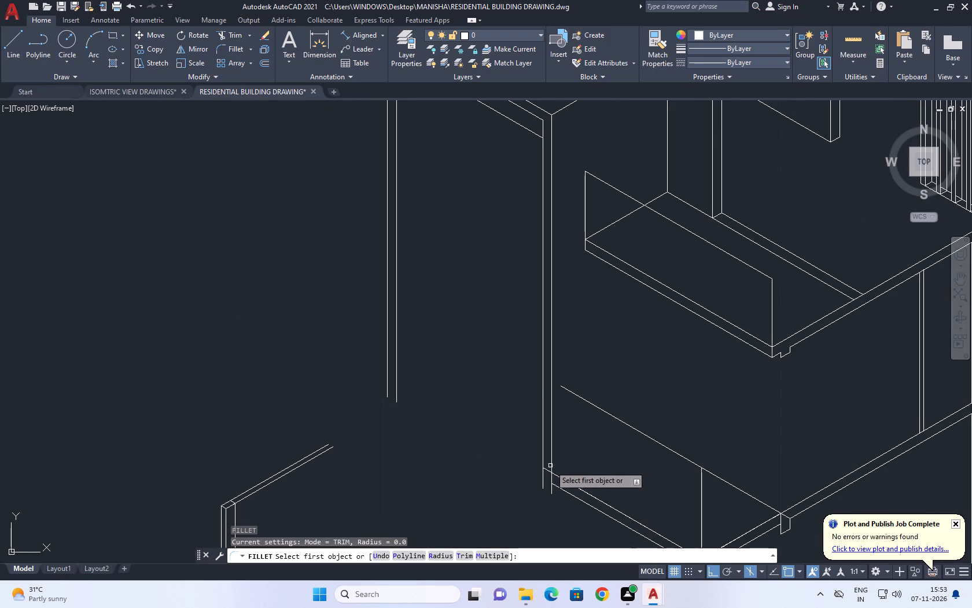
pyautogui.click(552, 464)
pyautogui.click(557, 475)
# Fillet the tall wall's outer vertical edge with the lower balcony slab's bottom front edge into a sharp corner, radius 0.
pyautogui.press('space')
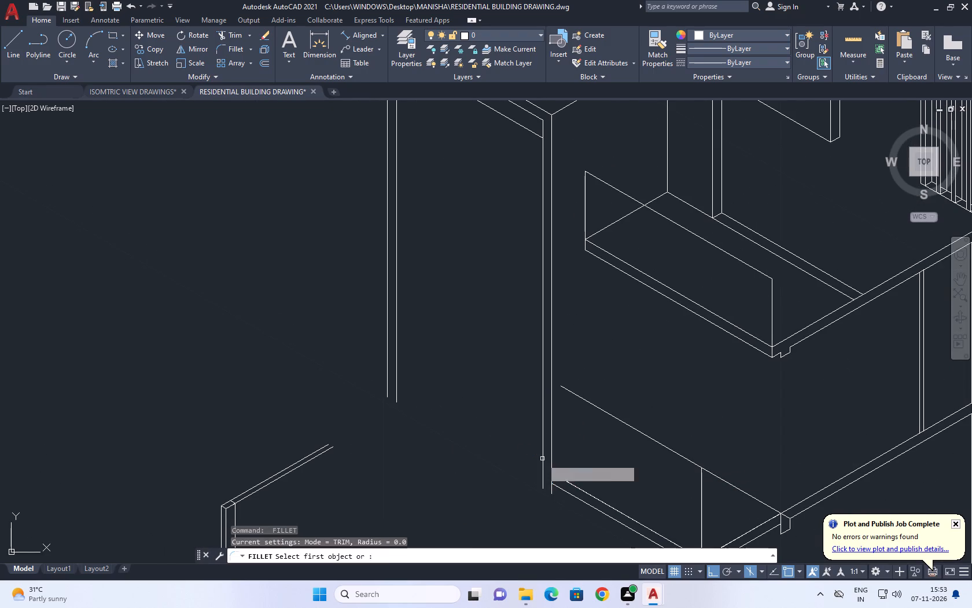
pyautogui.click(541, 459)
pyautogui.click(553, 488)
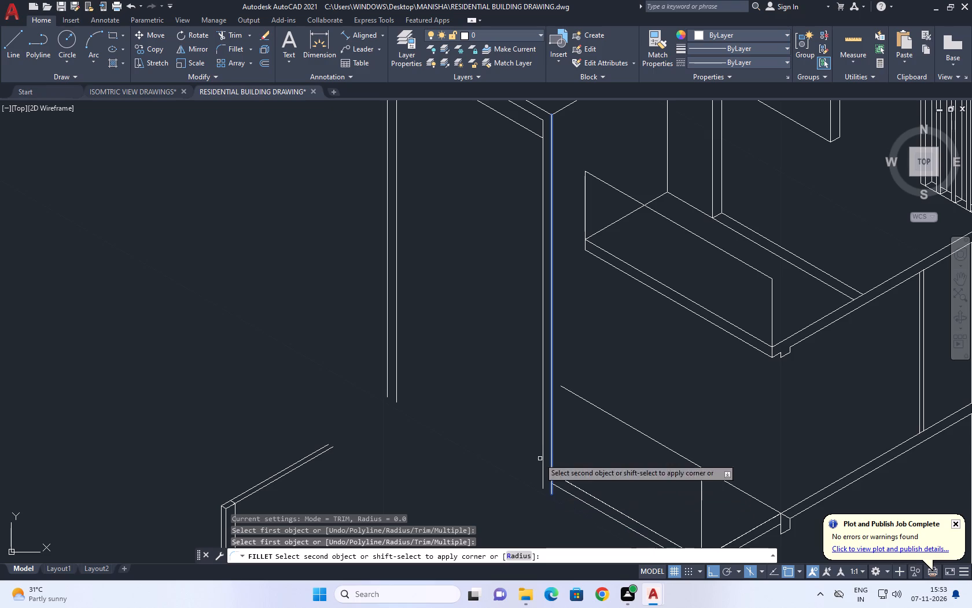
pyautogui.press('Escape')
pyautogui.press('space')
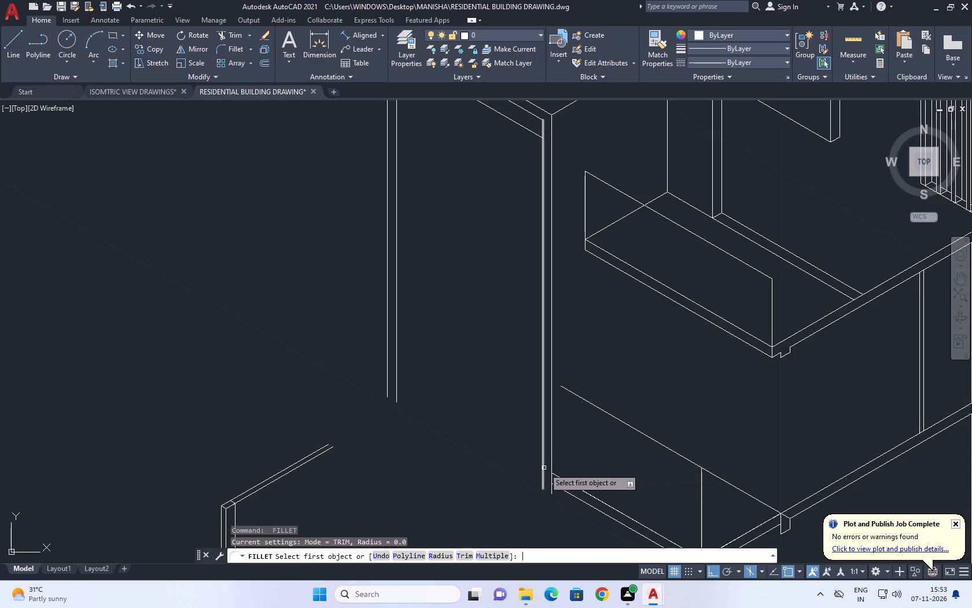
pyautogui.click(544, 468)
pyautogui.click(541, 464)
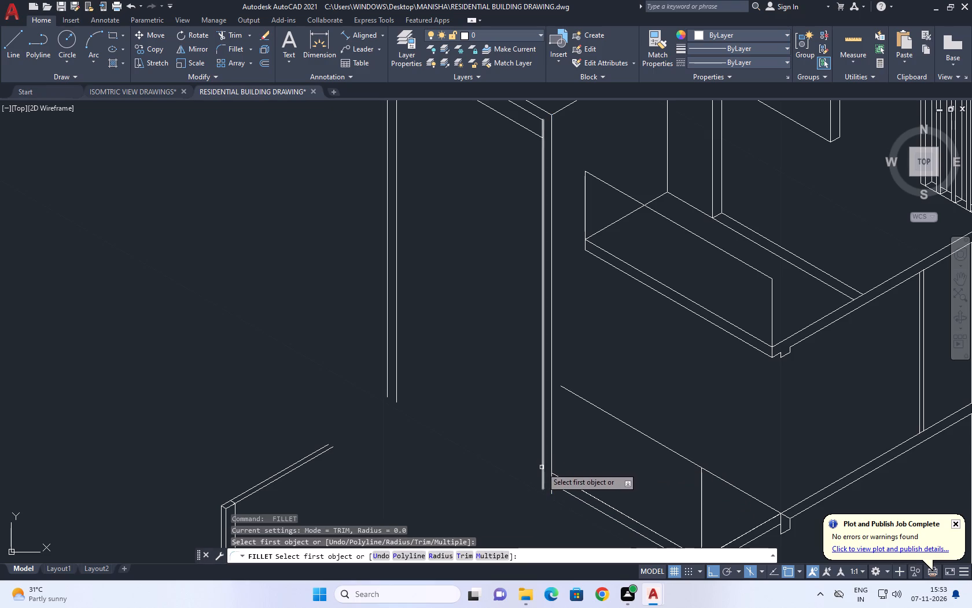
pyautogui.click(542, 468)
pyautogui.click(561, 490)
# Shorten the tall wall's inner vertical edge so its lower end meets the end of the lower balcony's upper slab line.
pyautogui.scroll(3, 557, 471)
pyautogui.click(536, 494)
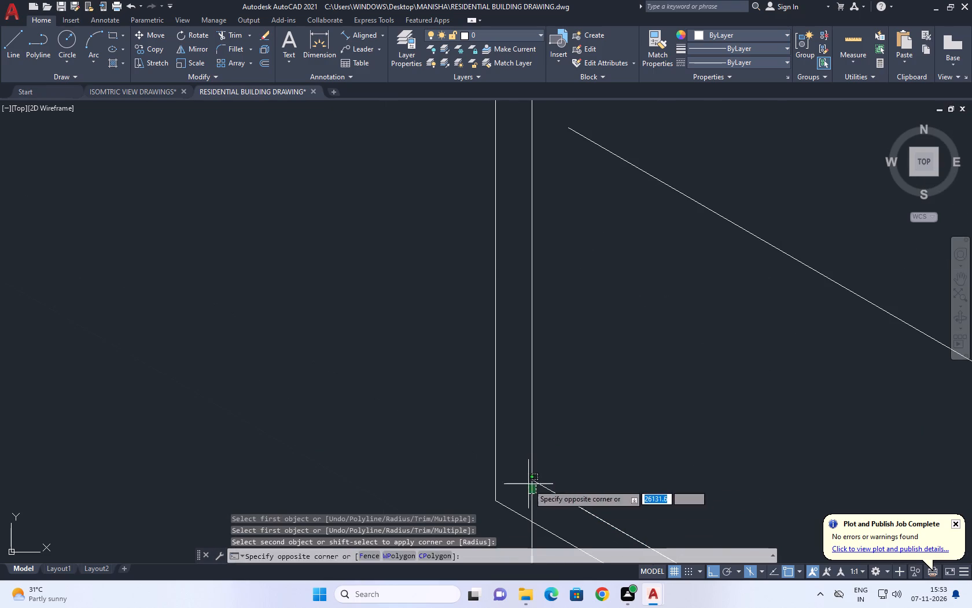
pyautogui.click(528, 484)
pyautogui.scroll(-4, 550, 458)
pyautogui.scroll(3, 546, 480)
pyautogui.click(550, 460)
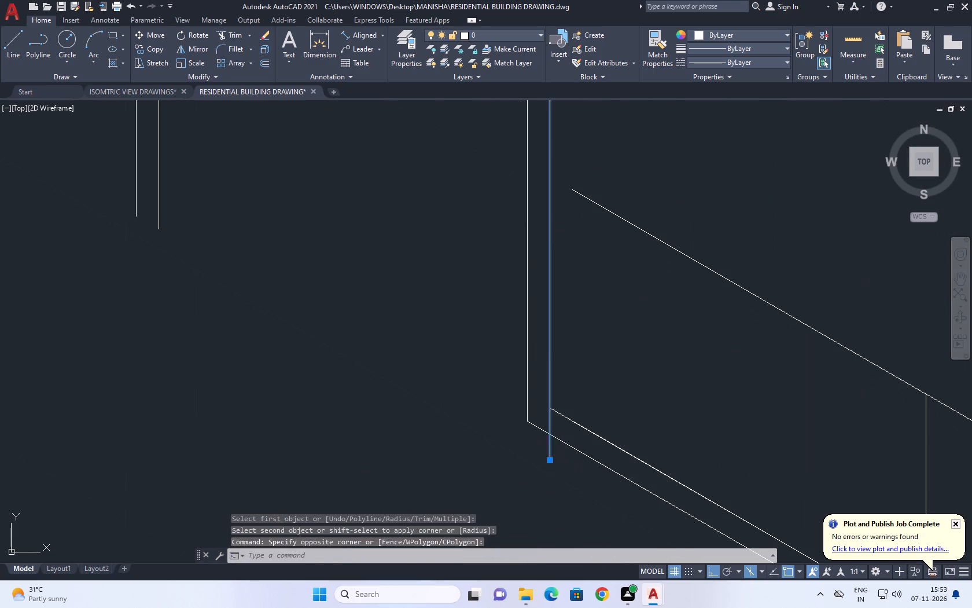
pyautogui.click(549, 410)
pyautogui.rightClick(611, 351)
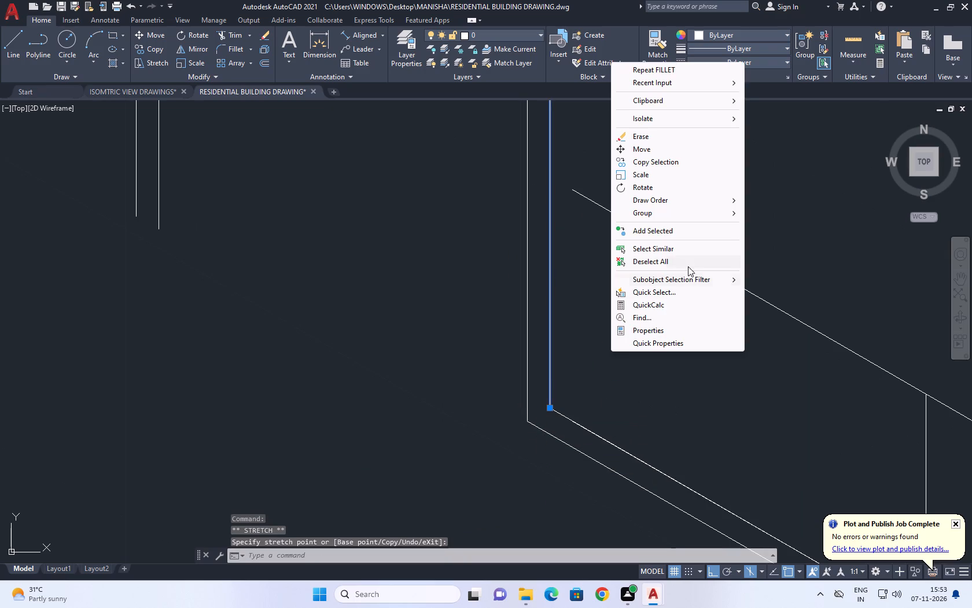
pyautogui.click(687, 265)
# Erase the short sloping line between the lower balcony's parapet corner and the beam end.
pyautogui.scroll(-5, 576, 337)
pyautogui.scroll(2, 612, 352)
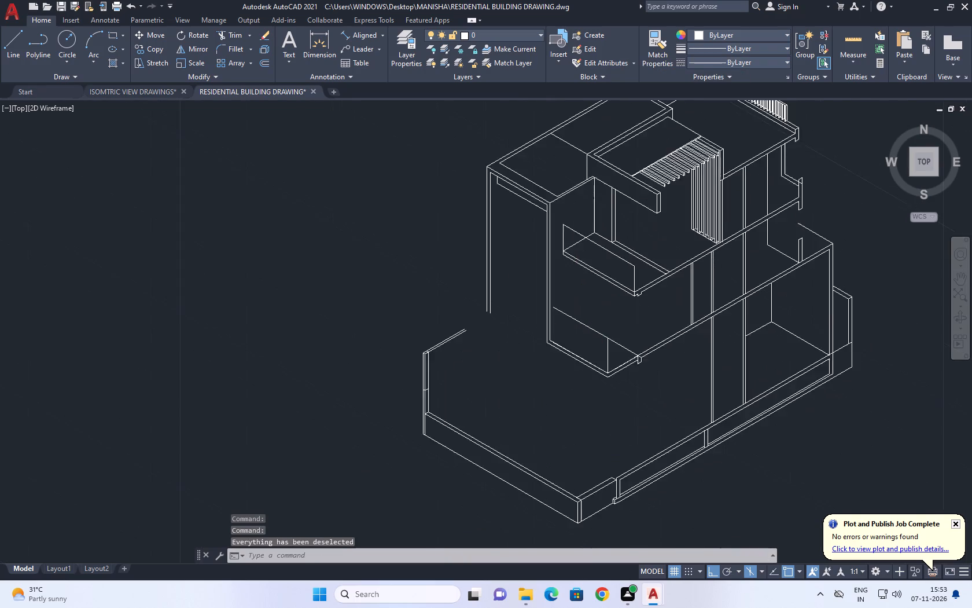
pyautogui.scroll(-1, 622, 354)
pyautogui.scroll(3, 640, 363)
pyautogui.moveTo(649, 357); pyautogui.dragTo(655, 404, button='middle')
pyautogui.scroll(-1, 655, 404)
pyautogui.moveTo(661, 349); pyautogui.dragTo(668, 376, button='middle')
pyautogui.click(628, 405)
pyautogui.click(615, 405)
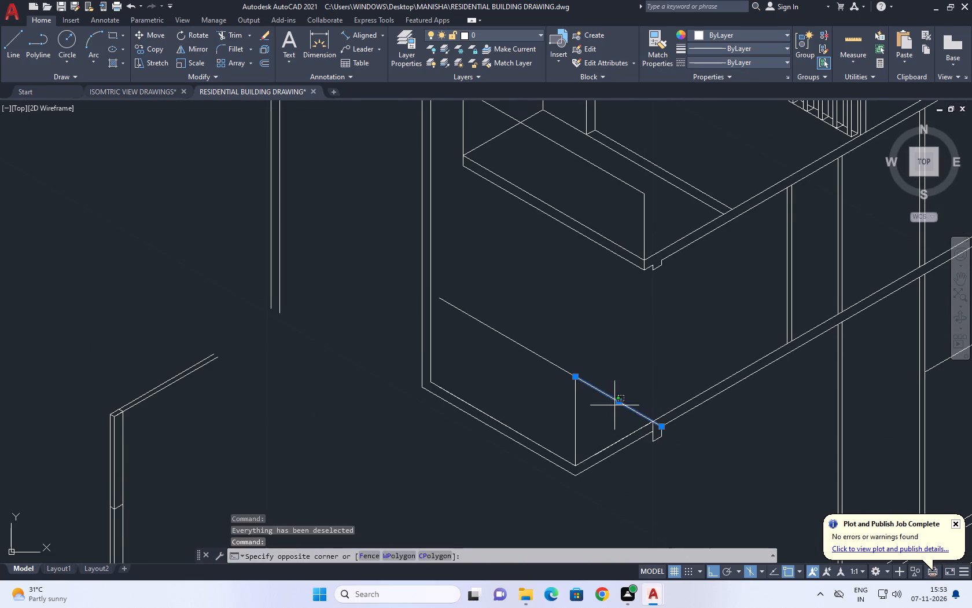
pyautogui.rightClick(646, 344)
pyautogui.click(693, 260)
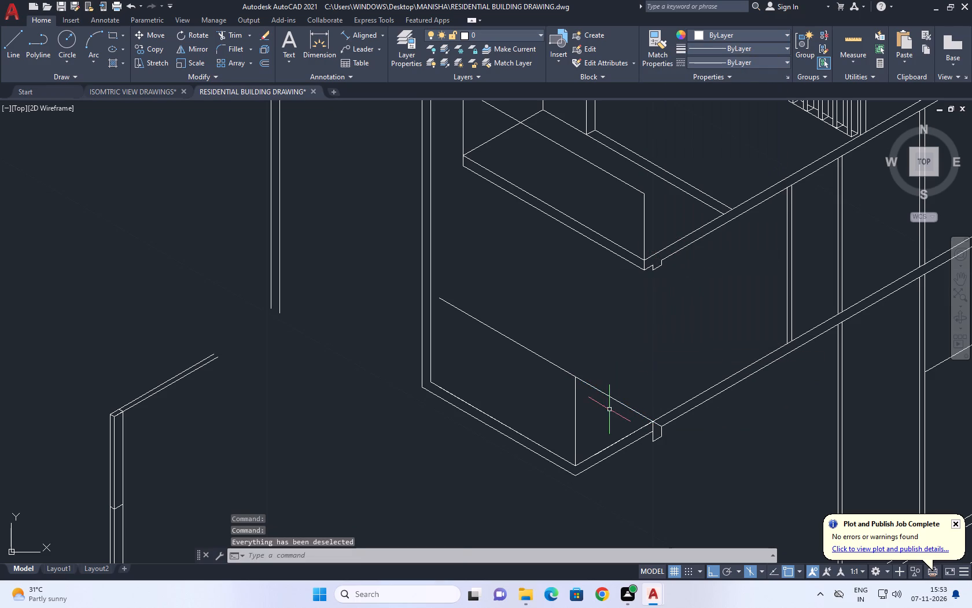
pyautogui.click(607, 395)
pyautogui.rightClick(607, 336)
pyautogui.click(670, 126)
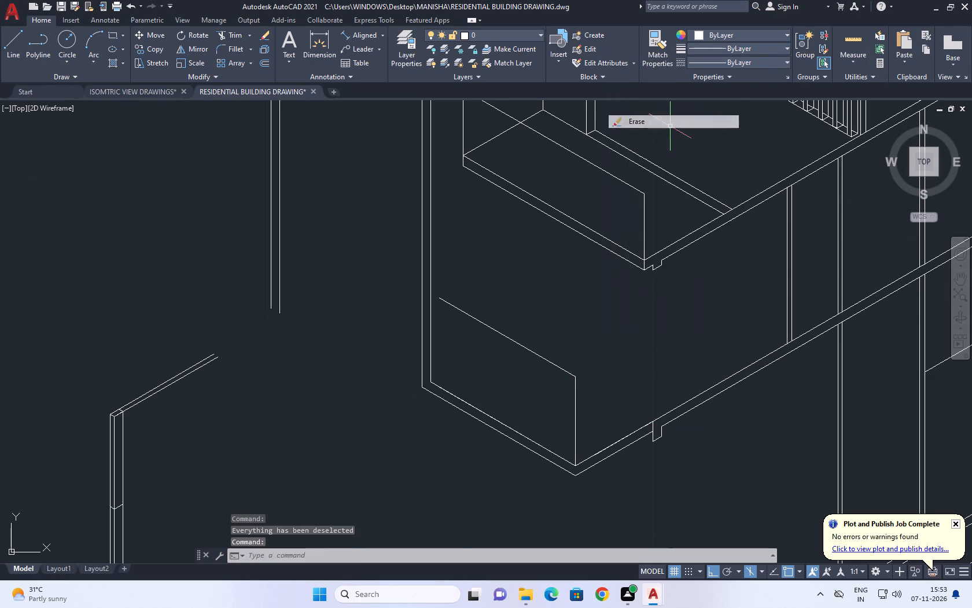
# Stretch the lower balcony's top parapet line past the tall wall's two vertical edges and trim it back to the inner edge.
pyautogui.scroll(2, 430, 299)
pyautogui.click(499, 287)
pyautogui.moveTo(487, 335); pyautogui.dragTo(485, 343)
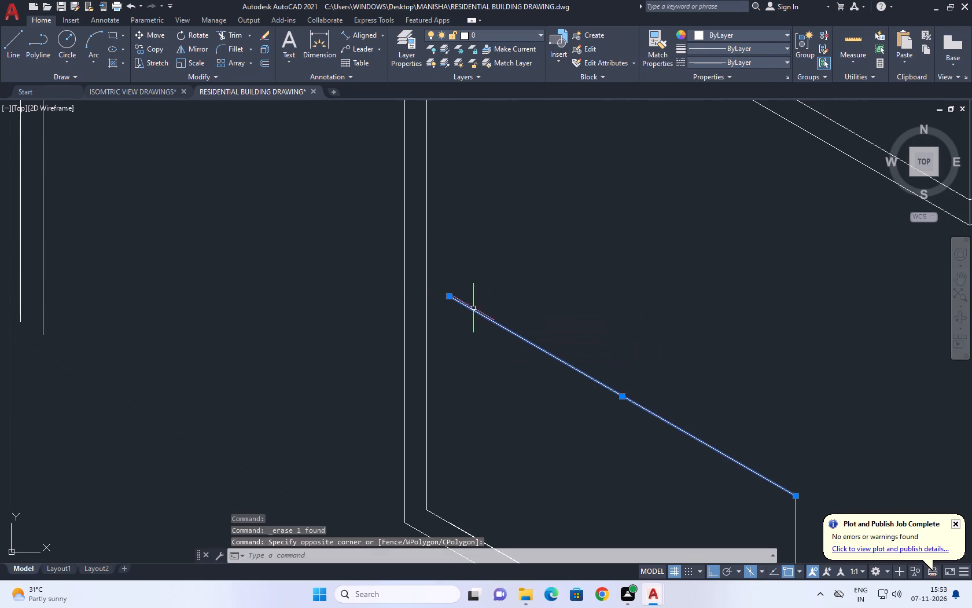
pyautogui.click(448, 296)
pyautogui.click(380, 252)
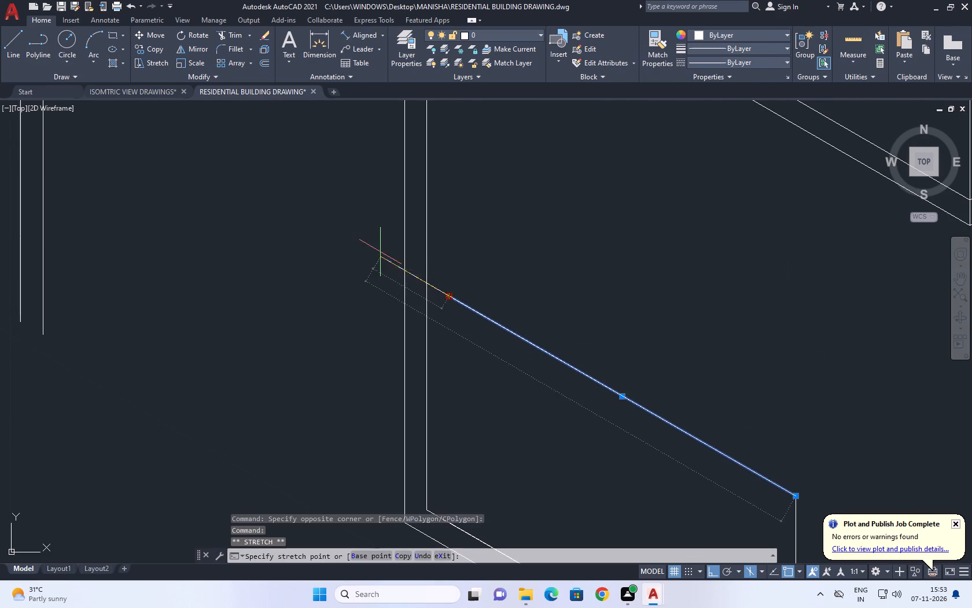
pyautogui.rightClick(465, 233)
pyautogui.click(510, 427)
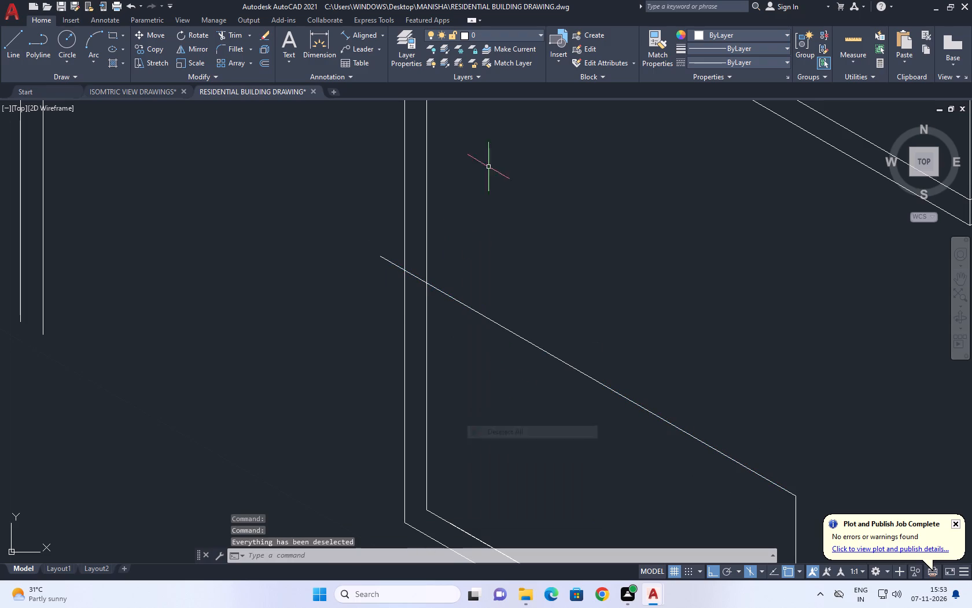
pyautogui.click(229, 34)
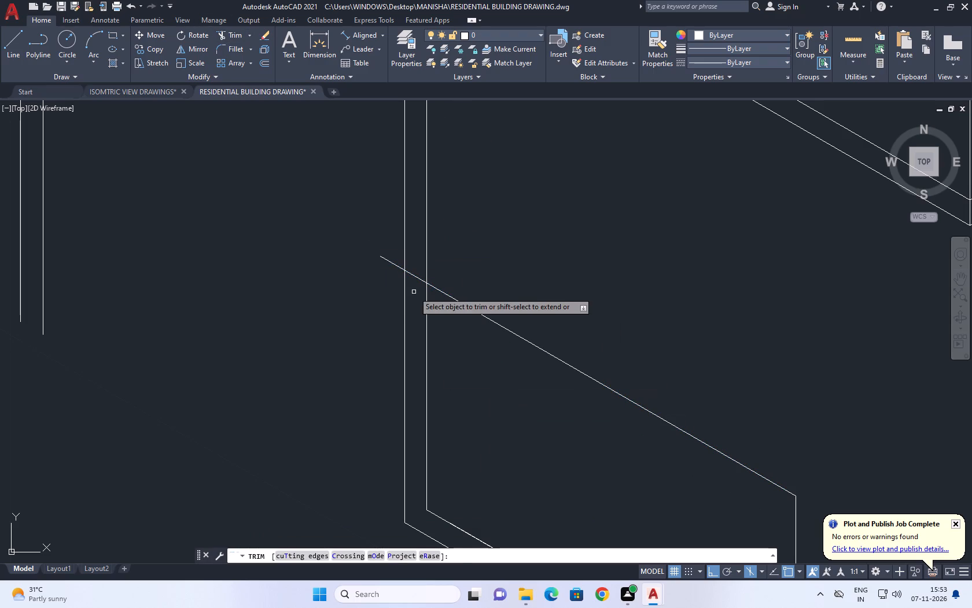
pyautogui.click(424, 284)
pyautogui.click(399, 268)
pyautogui.rightClick(610, 283)
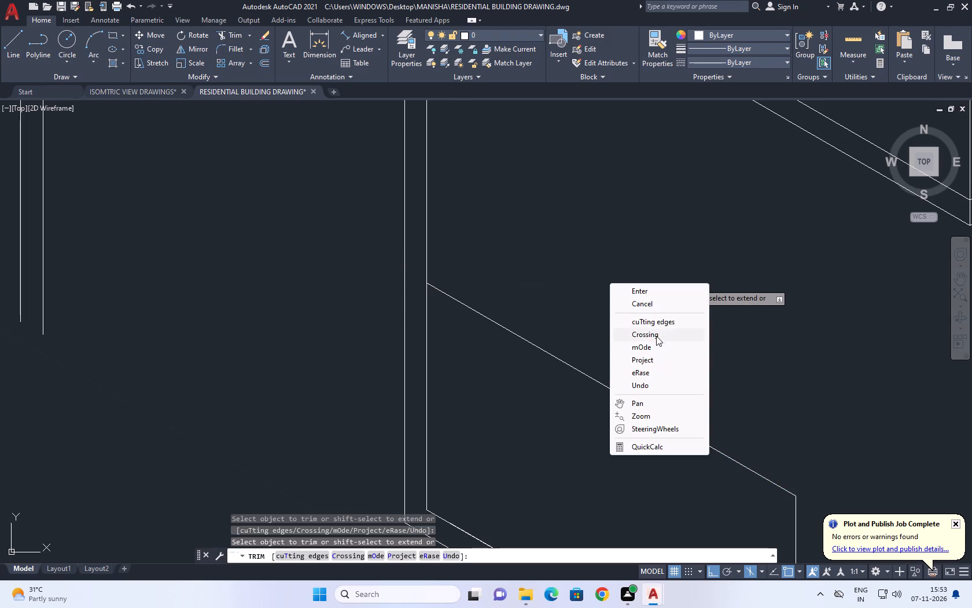
pyautogui.click(666, 308)
# Trim the short sloping segment under the roof beam between the upper balcony's back wall corner and the adjacent opening's vertical edge.
pyautogui.scroll(-3, 668, 310)
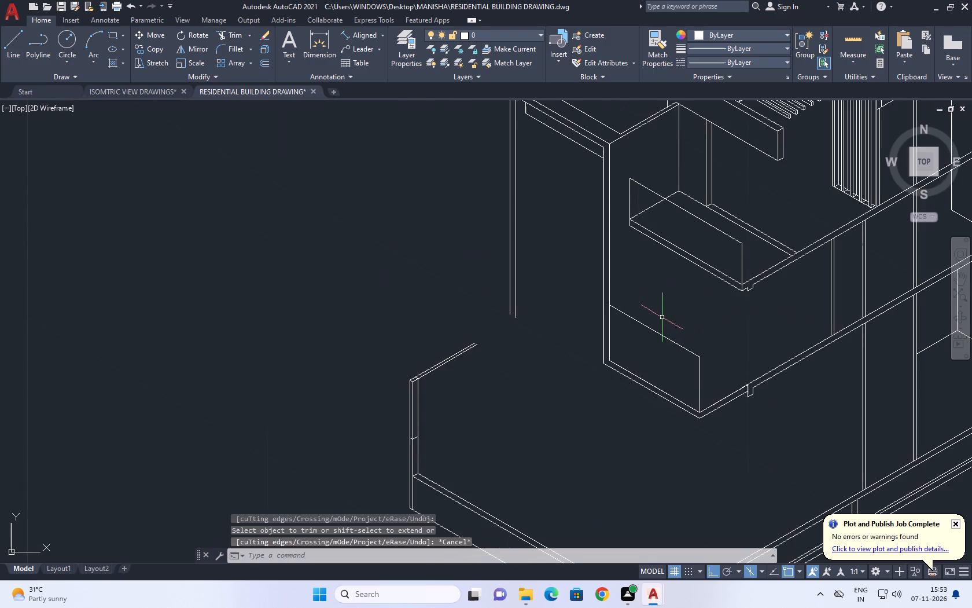
pyautogui.moveTo(661, 325); pyautogui.dragTo(667, 373, button='middle')
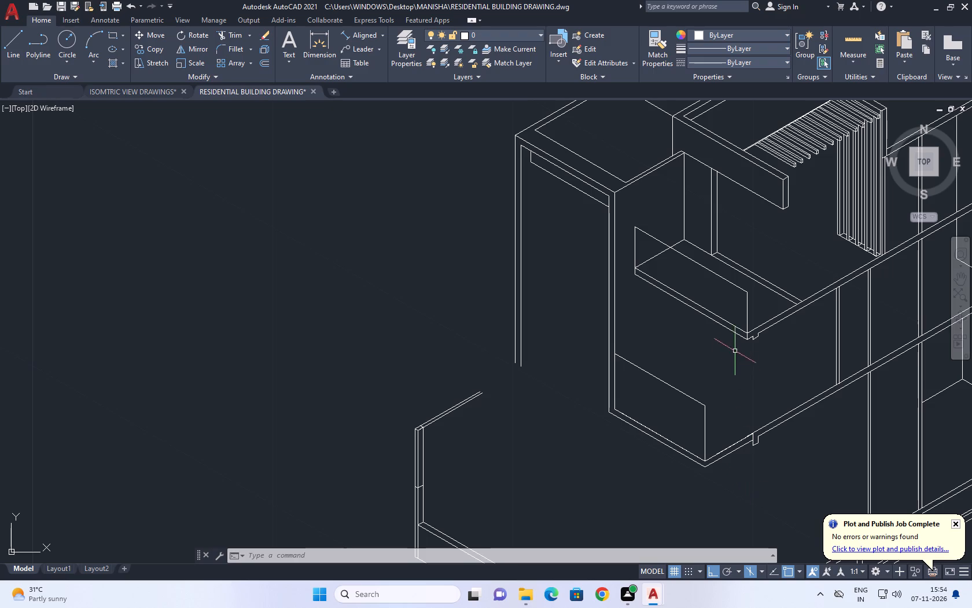
pyautogui.click(234, 32)
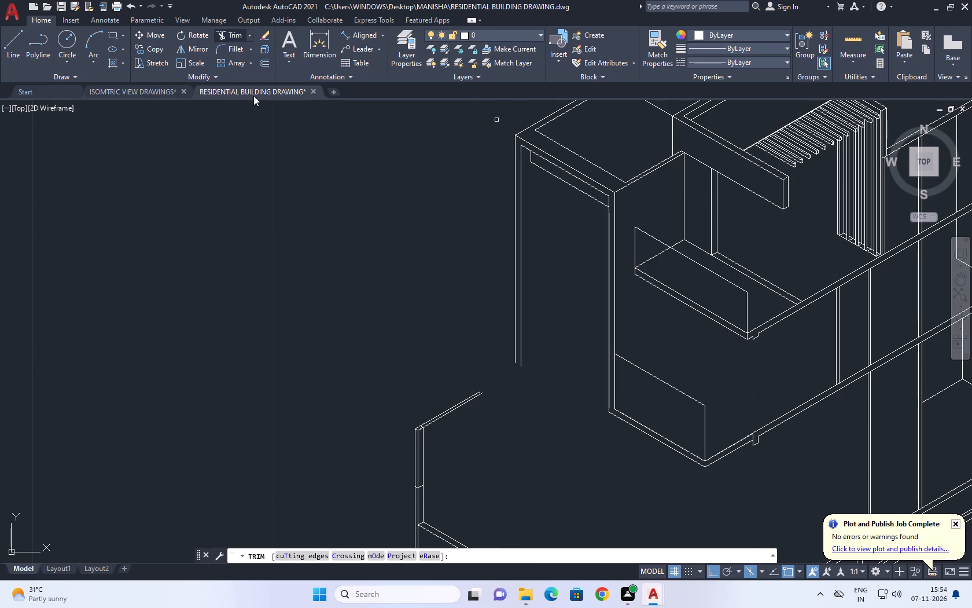
pyautogui.click(699, 160)
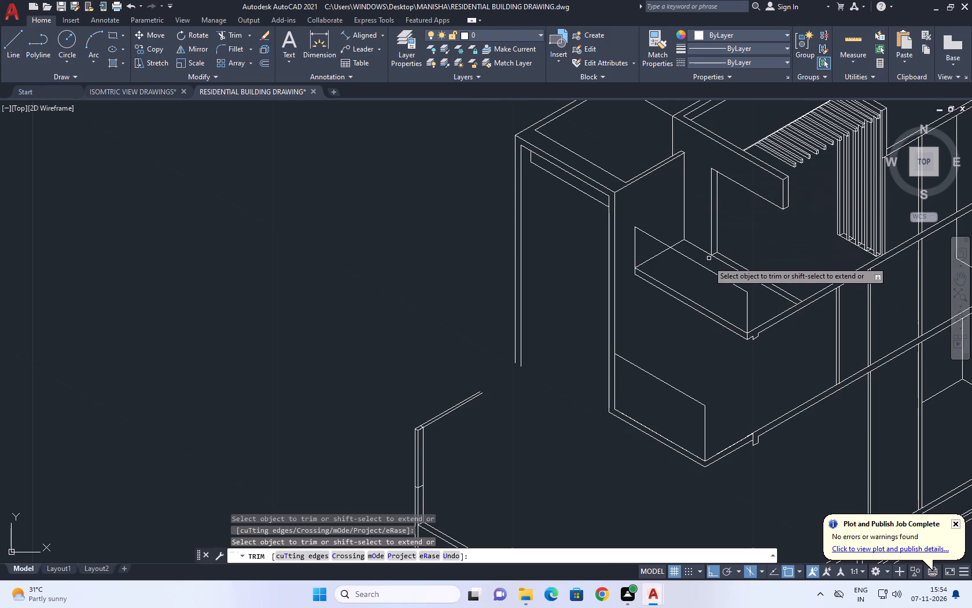
pyautogui.rightClick(706, 270)
pyautogui.click(726, 295)
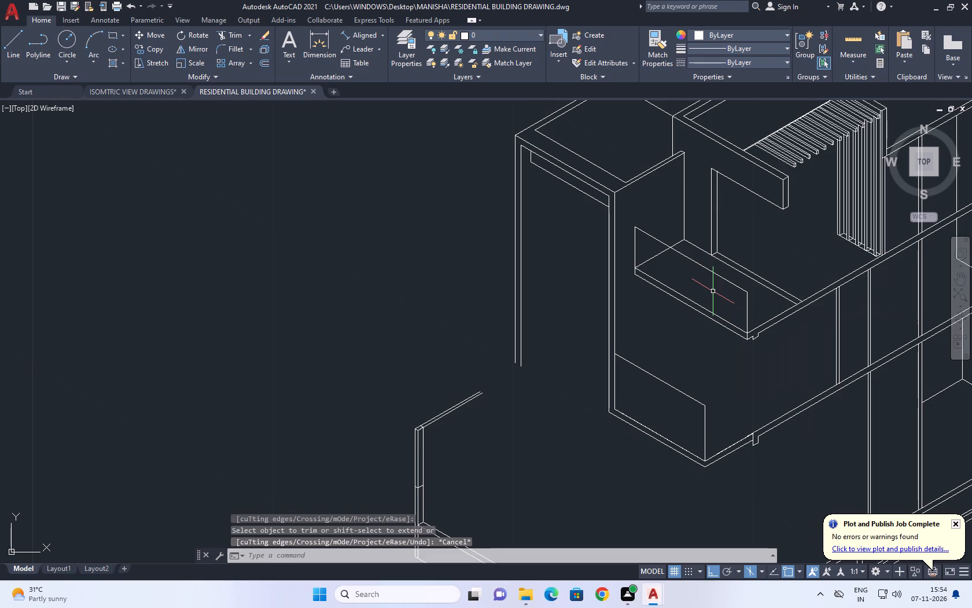
# Draw a vertical line from the upper balcony slab's bottom outer corner down past the lower balcony's top parapet line.
pyautogui.scroll(-1, 697, 329)
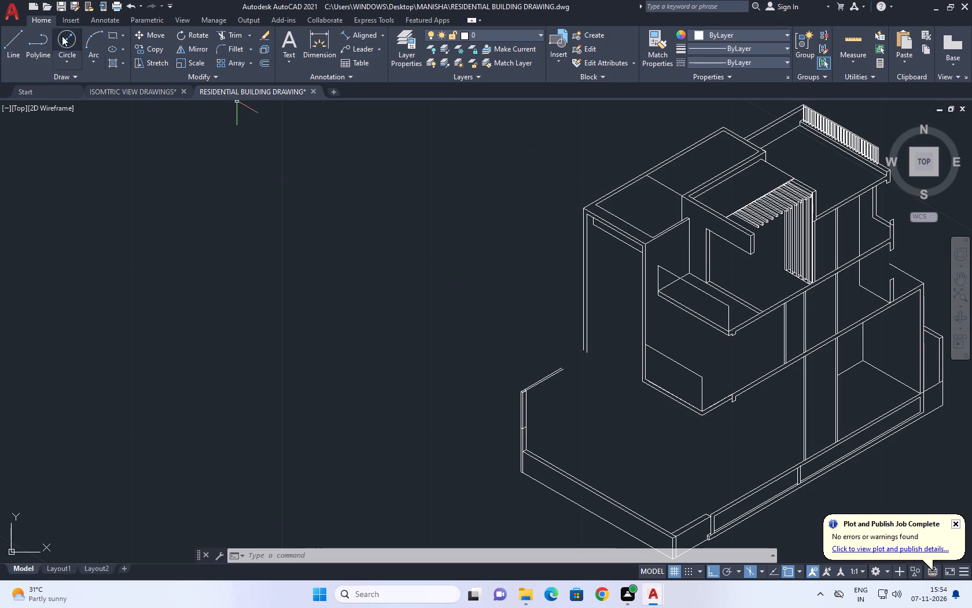
pyautogui.click(23, 53)
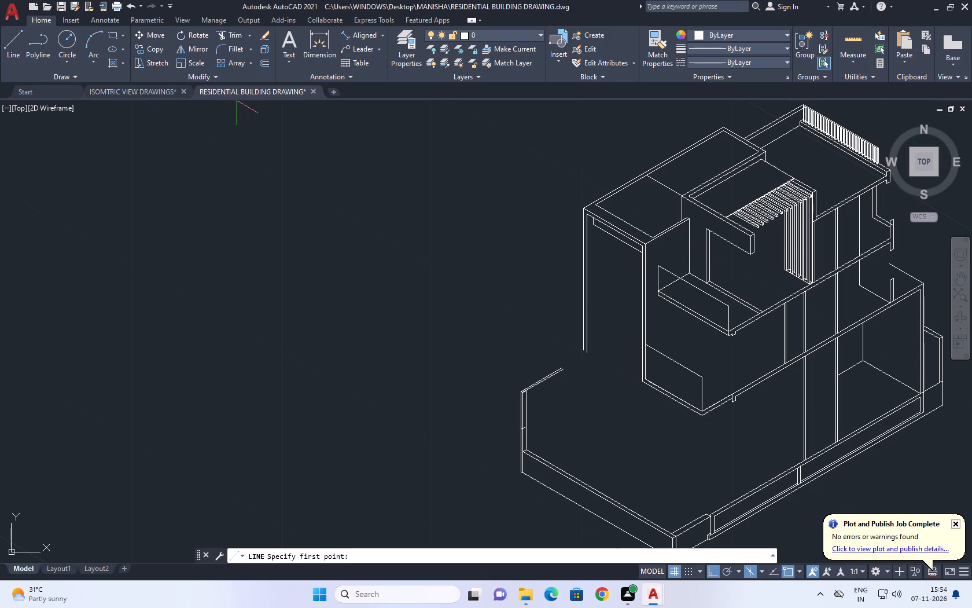
pyautogui.scroll(2, 656, 304)
pyautogui.click(657, 281)
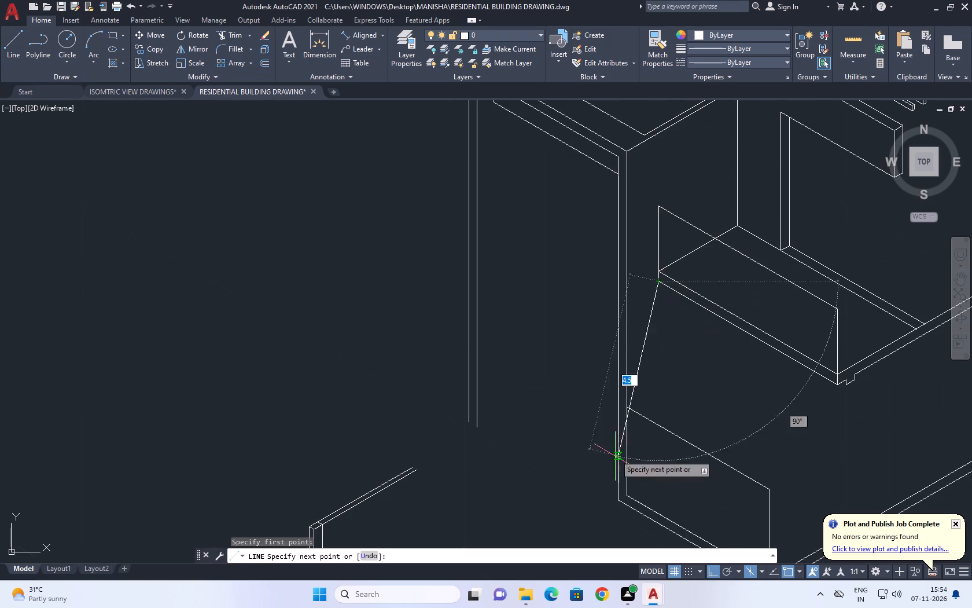
pyautogui.click(661, 457)
pyautogui.moveTo(738, 395); pyautogui.dragTo(733, 406, button='right')
pyautogui.scroll(1, 738, 445)
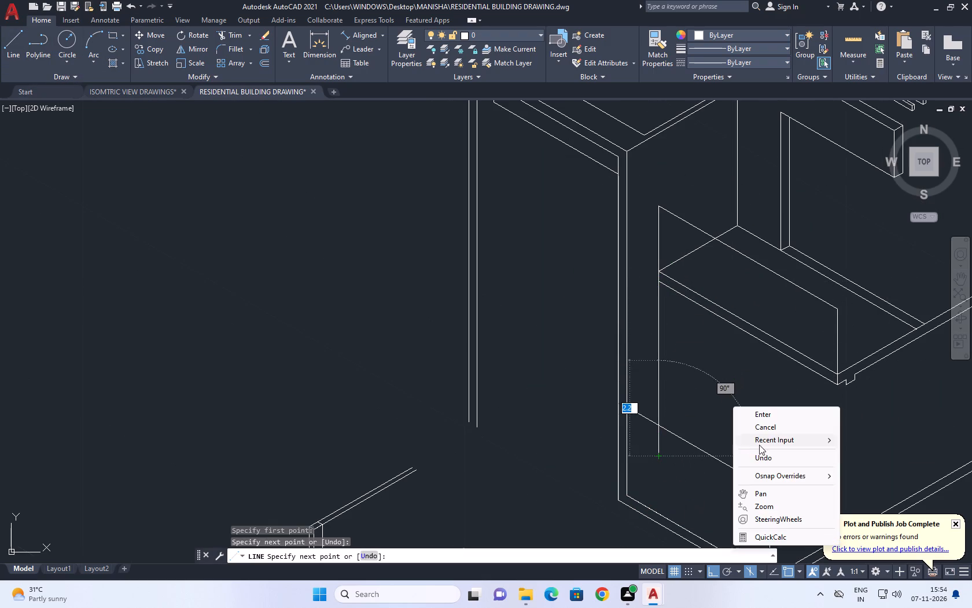
pyautogui.click(777, 429)
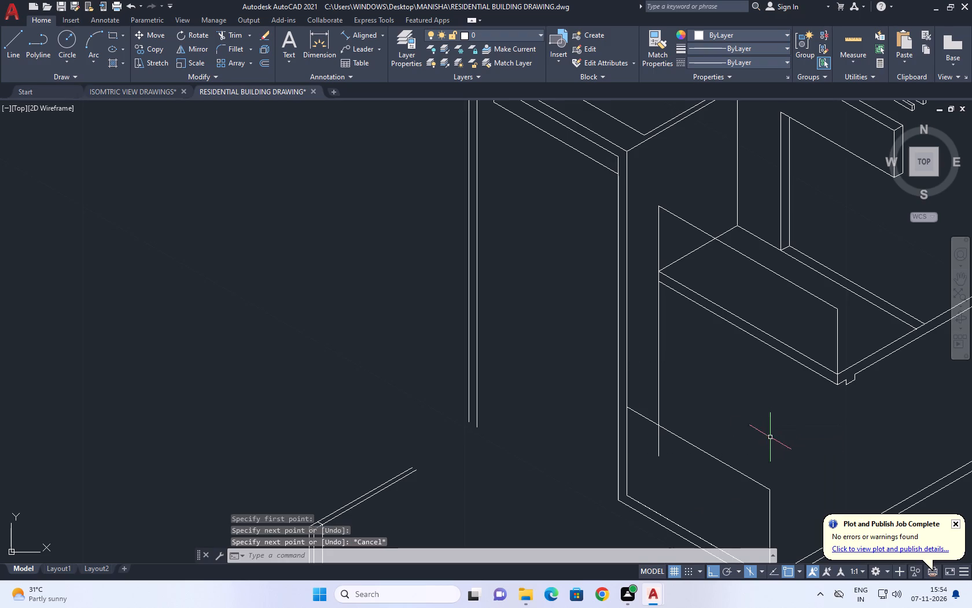
# Draw a second vertical line about 3.9 units long, from partway along the upper balcony slab's bottom front edge past the lower parapet line.
pyautogui.click(17, 43)
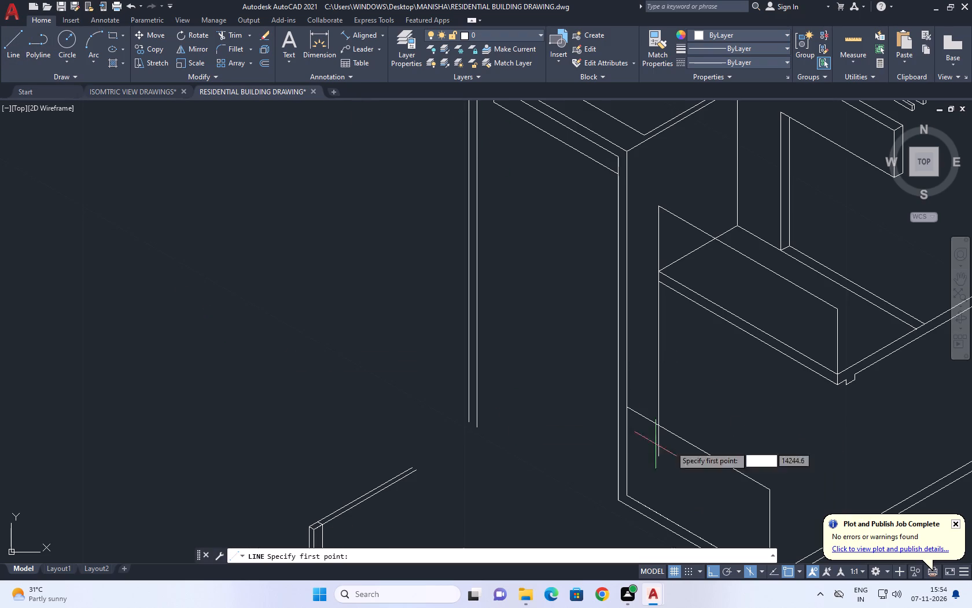
pyautogui.click(730, 318)
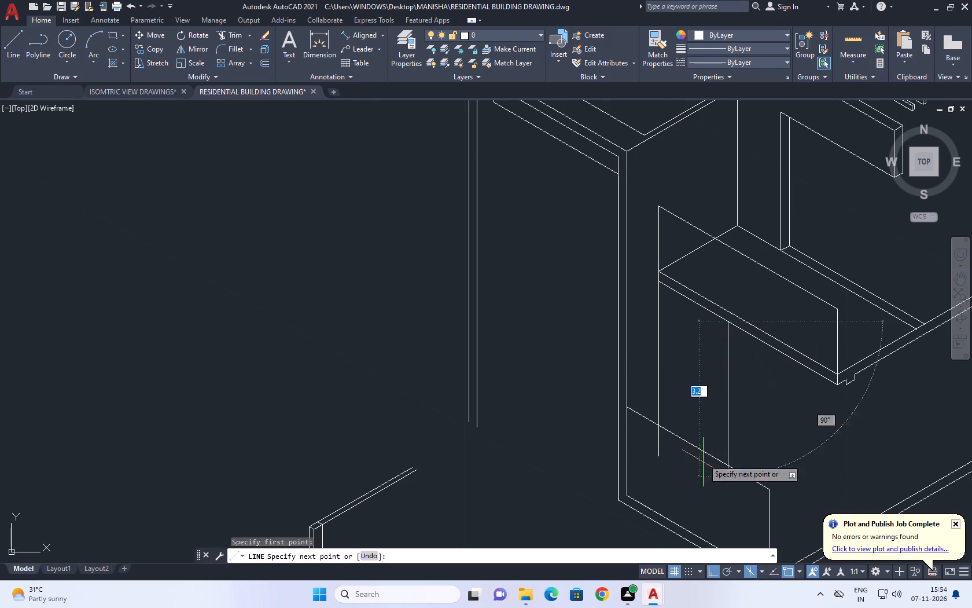
pyautogui.moveTo(692, 481); pyautogui.dragTo(708, 416, button='middle')
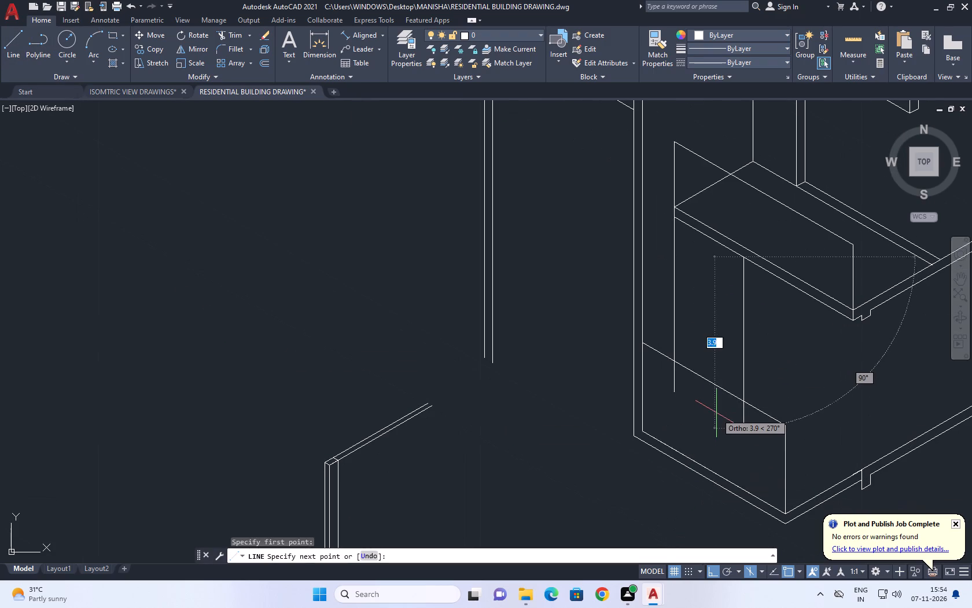
pyautogui.click(716, 406)
pyautogui.rightClick(754, 375)
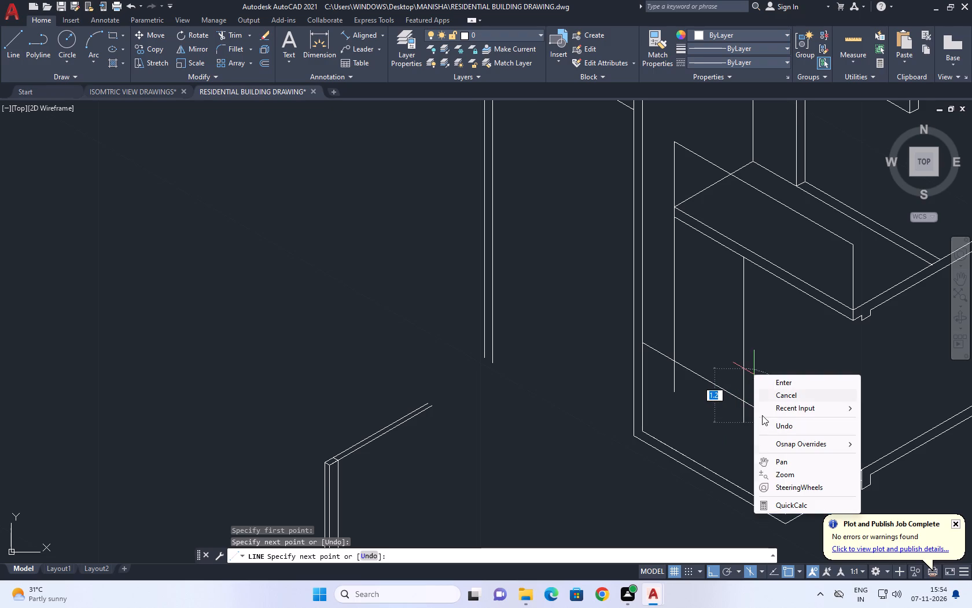
pyautogui.click(790, 394)
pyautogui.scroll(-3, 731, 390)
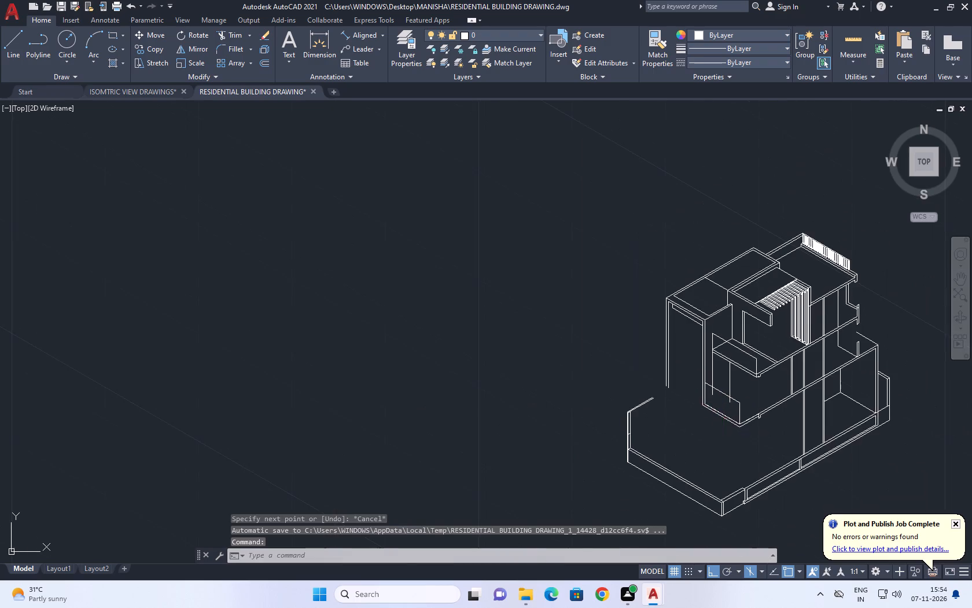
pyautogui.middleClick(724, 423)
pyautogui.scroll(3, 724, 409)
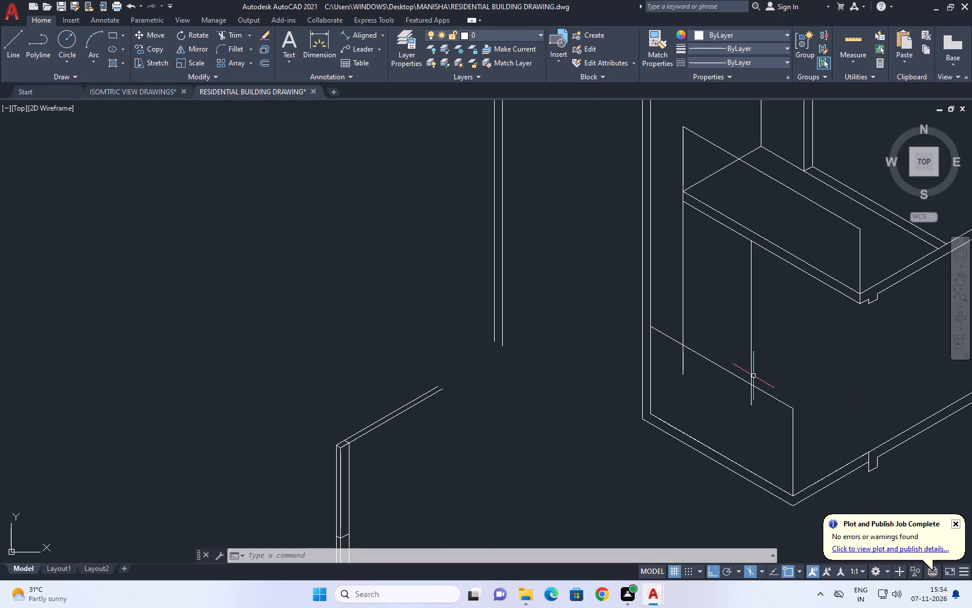
# Trim the overhanging lower ends of the two vertical lines back to the lower balcony's top parapet line.
pyautogui.moveTo(752, 378); pyautogui.dragTo(745, 430, button='middle')
pyautogui.click(226, 32)
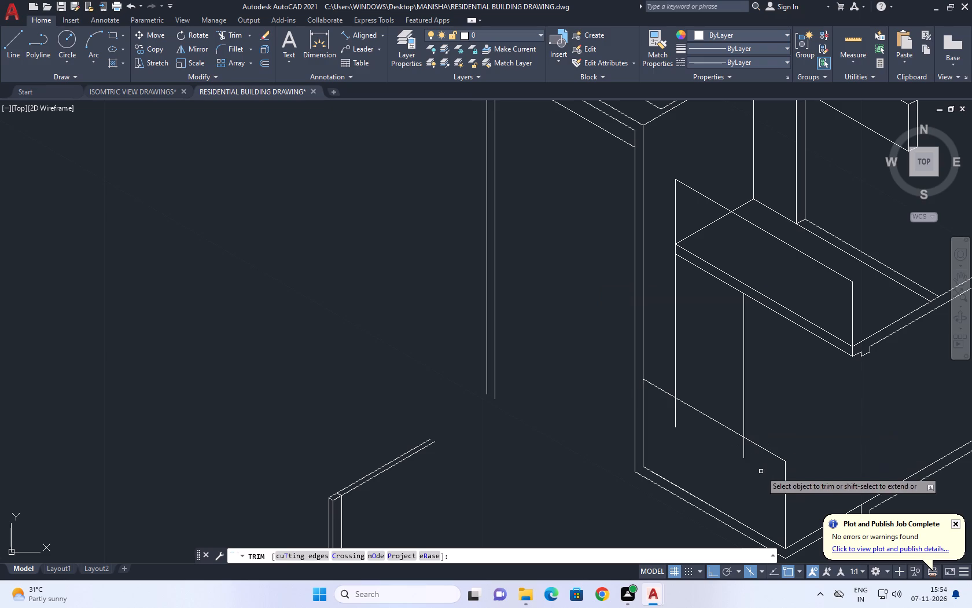
pyautogui.click(758, 462)
pyautogui.click(661, 404)
pyautogui.rightClick(687, 346)
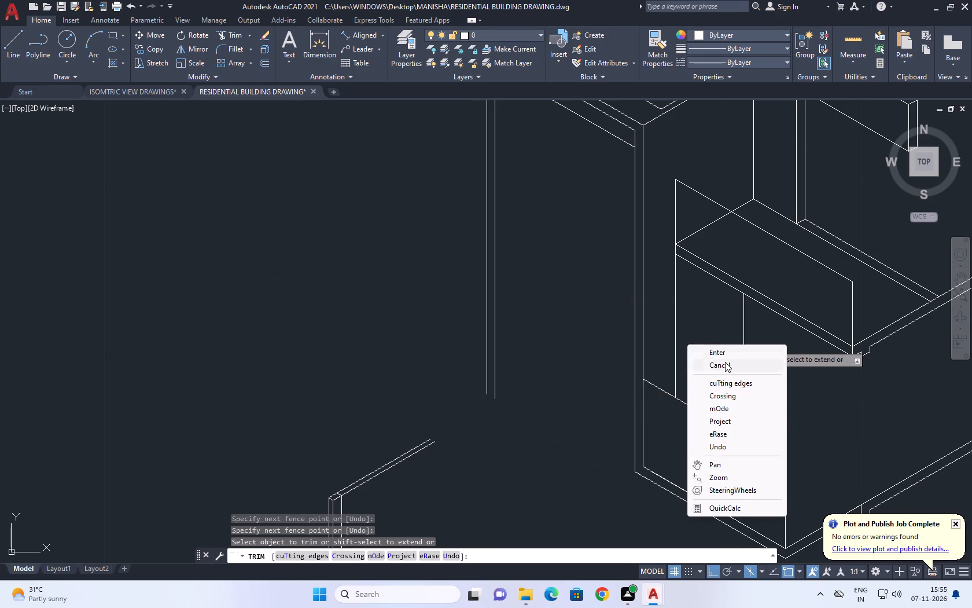
pyautogui.click(728, 366)
# Move the lower parapet's top line and end vertical from the tall wall's inner edge to the bottom of the first vertical line between balconies.
pyautogui.scroll(-2, 713, 365)
pyautogui.moveTo(793, 377); pyautogui.dragTo(797, 391, button='middle')
pyautogui.scroll(2, 723, 422)
pyautogui.click(789, 408)
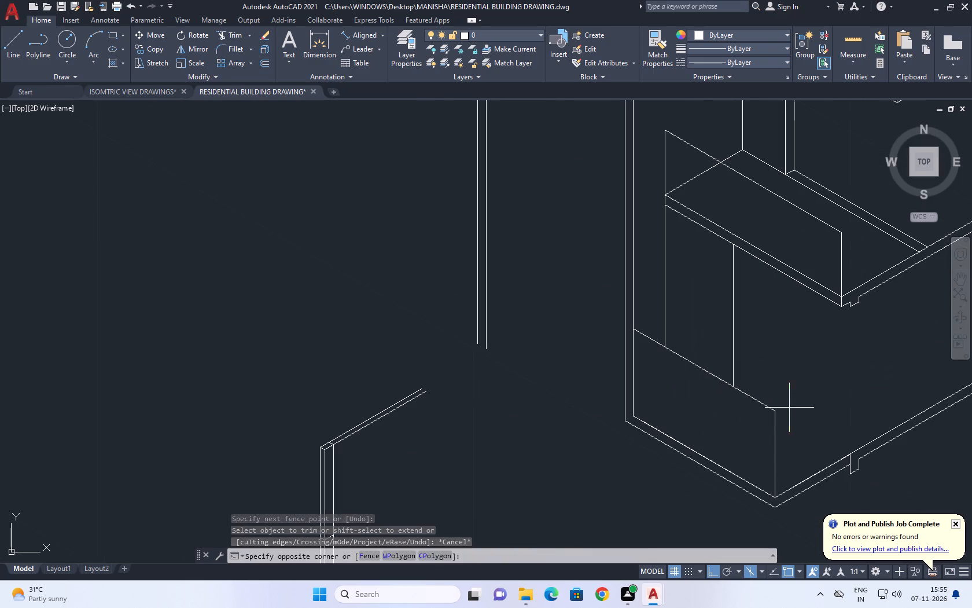
pyautogui.moveTo(749, 452); pyautogui.dragTo(752, 459)
pyautogui.moveTo(792, 346); pyautogui.dragTo(752, 340, button='middle')
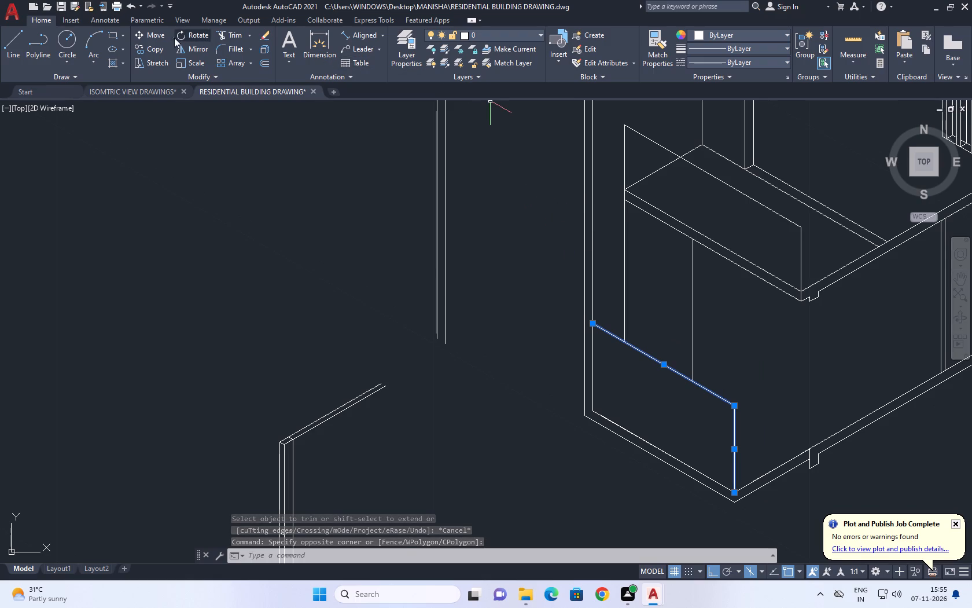
pyautogui.click(145, 35)
pyautogui.click(595, 325)
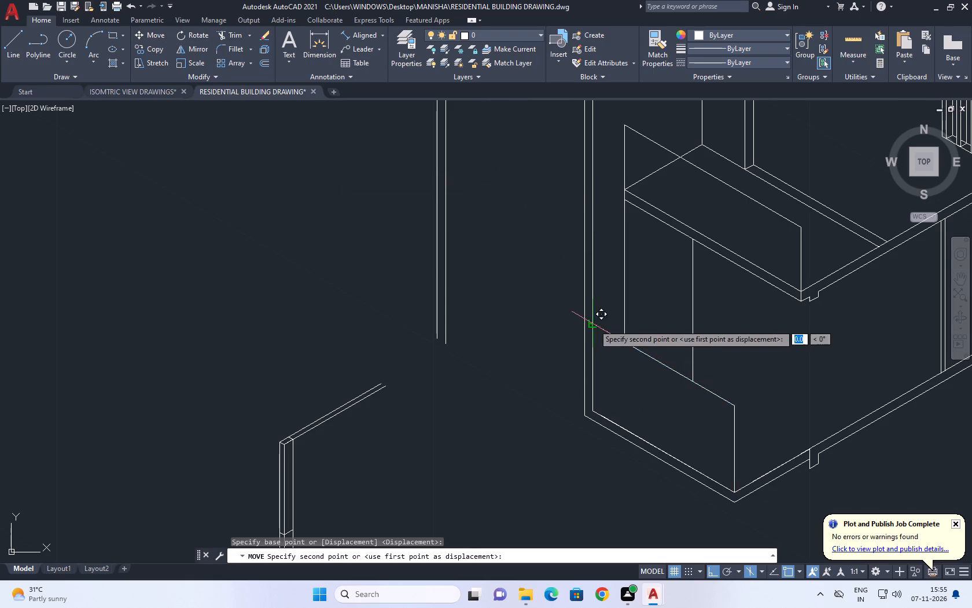
pyautogui.click(624, 338)
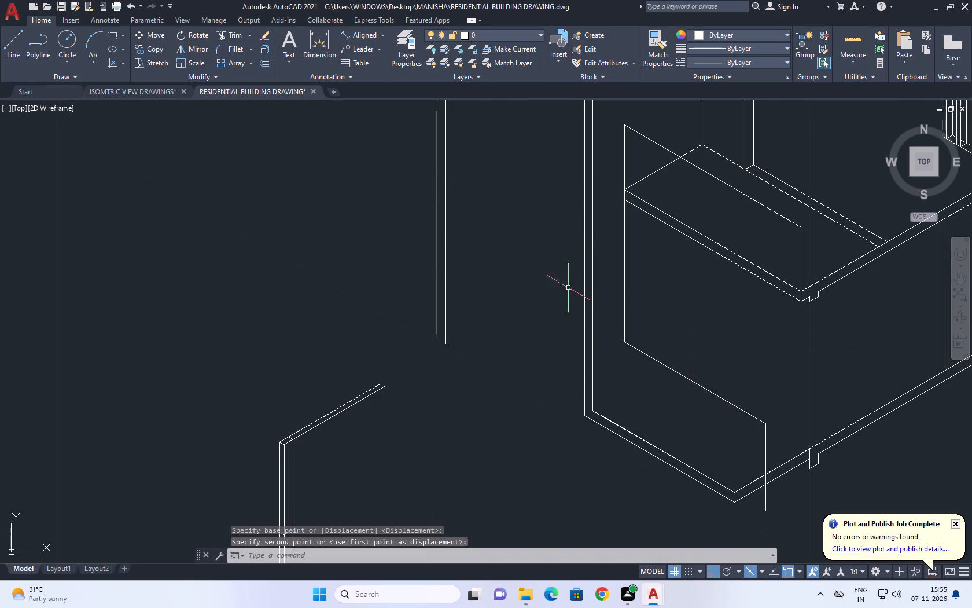
# In the top isoplane, draw a sloping line from the moved parapet line's back corner past the tall wall's two vertical edges.
pyautogui.click(9, 30)
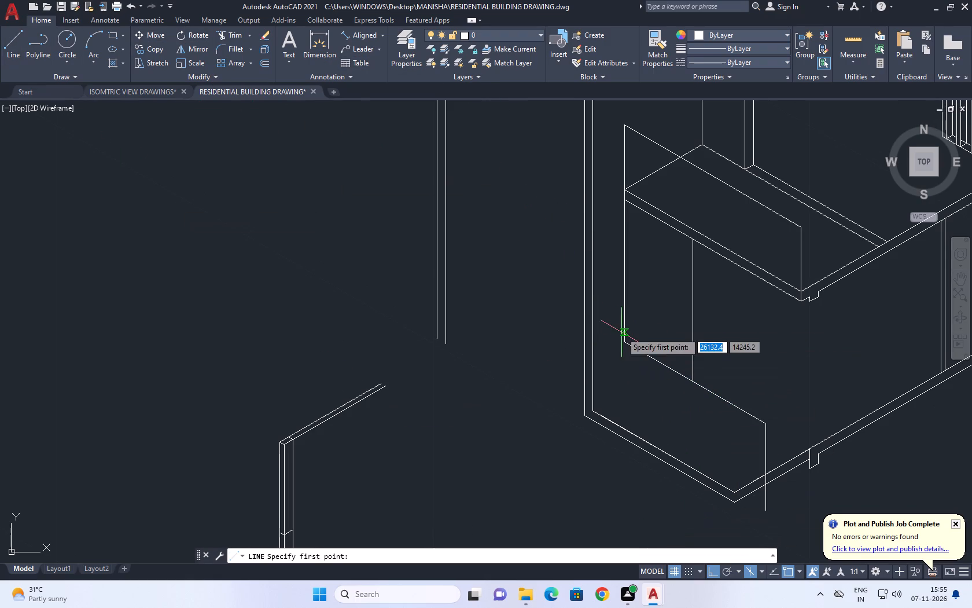
pyautogui.click(622, 343)
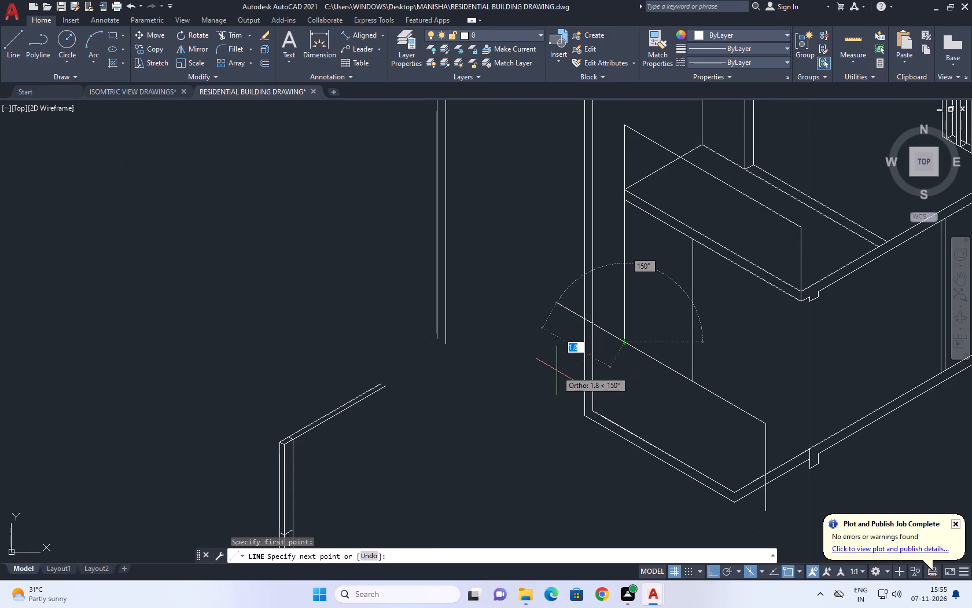
pyautogui.press('F5')
pyautogui.click(535, 363)
pyautogui.press('space')
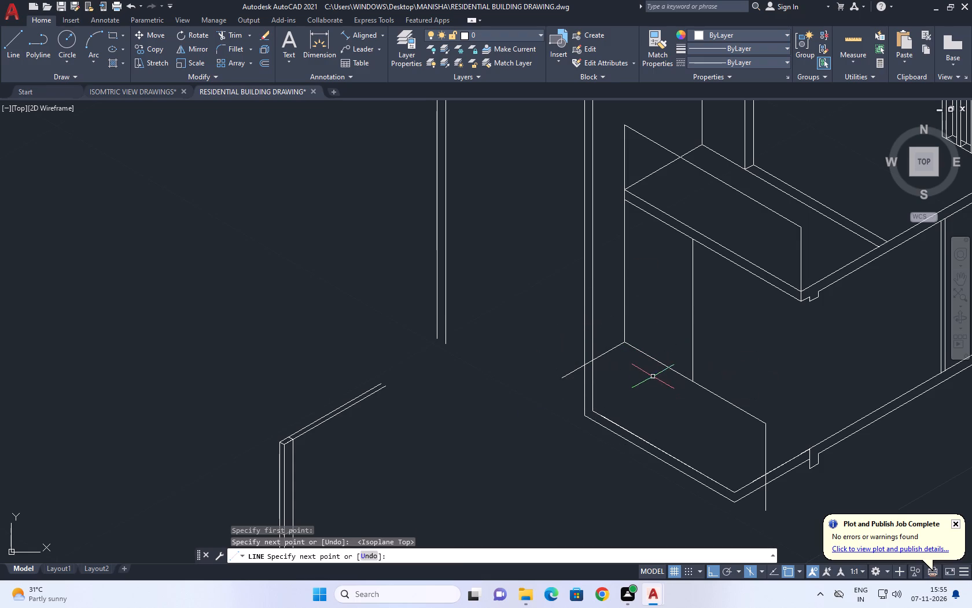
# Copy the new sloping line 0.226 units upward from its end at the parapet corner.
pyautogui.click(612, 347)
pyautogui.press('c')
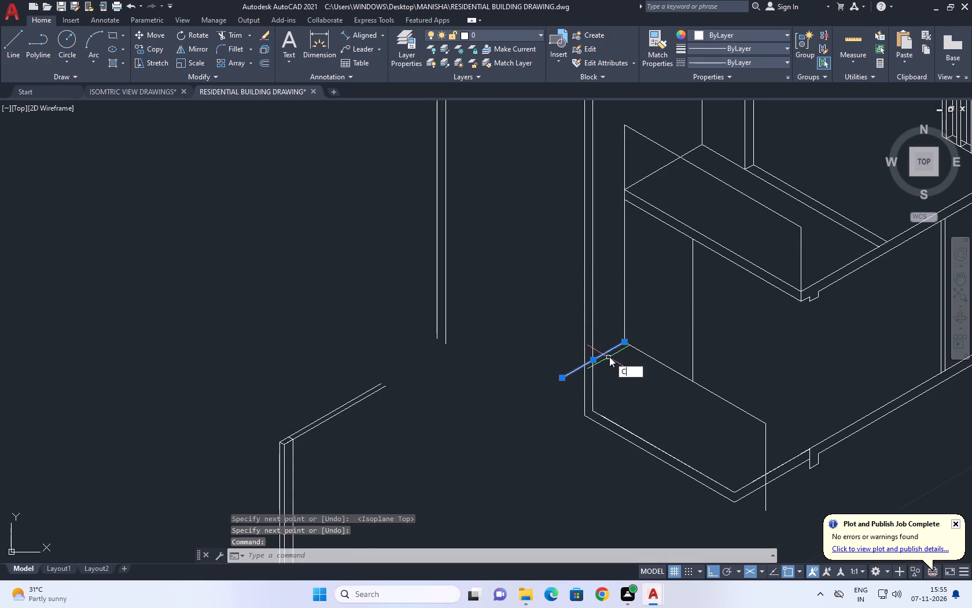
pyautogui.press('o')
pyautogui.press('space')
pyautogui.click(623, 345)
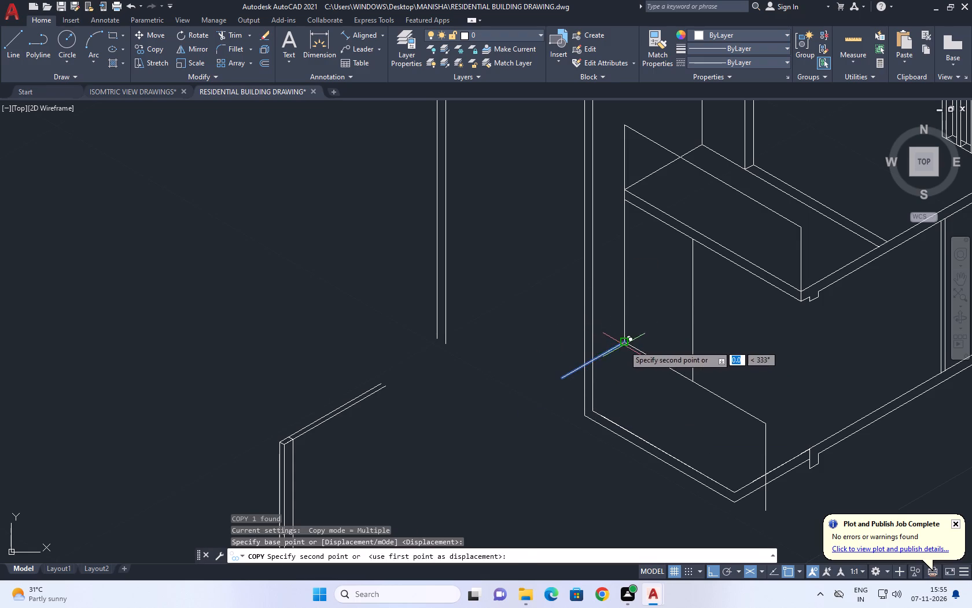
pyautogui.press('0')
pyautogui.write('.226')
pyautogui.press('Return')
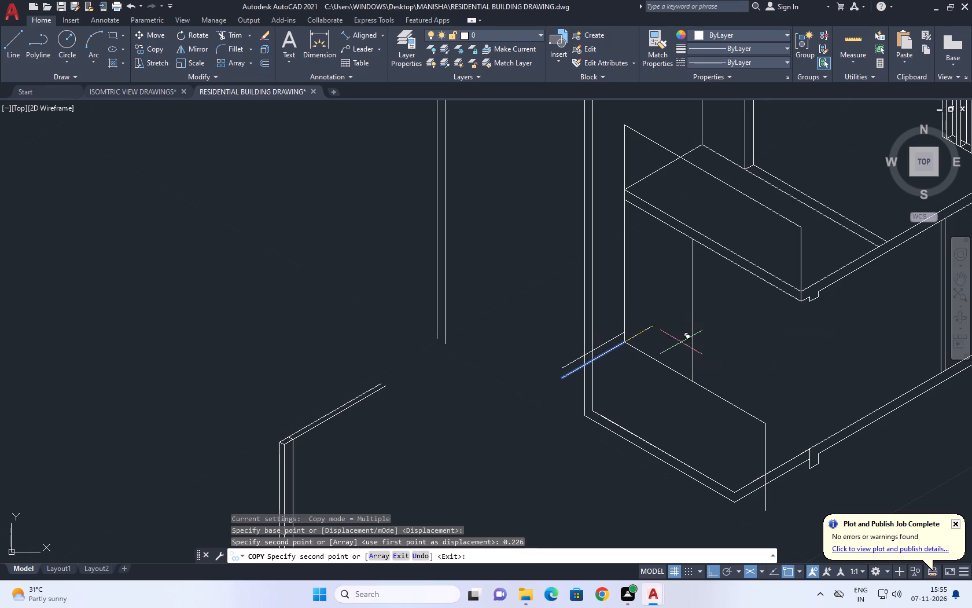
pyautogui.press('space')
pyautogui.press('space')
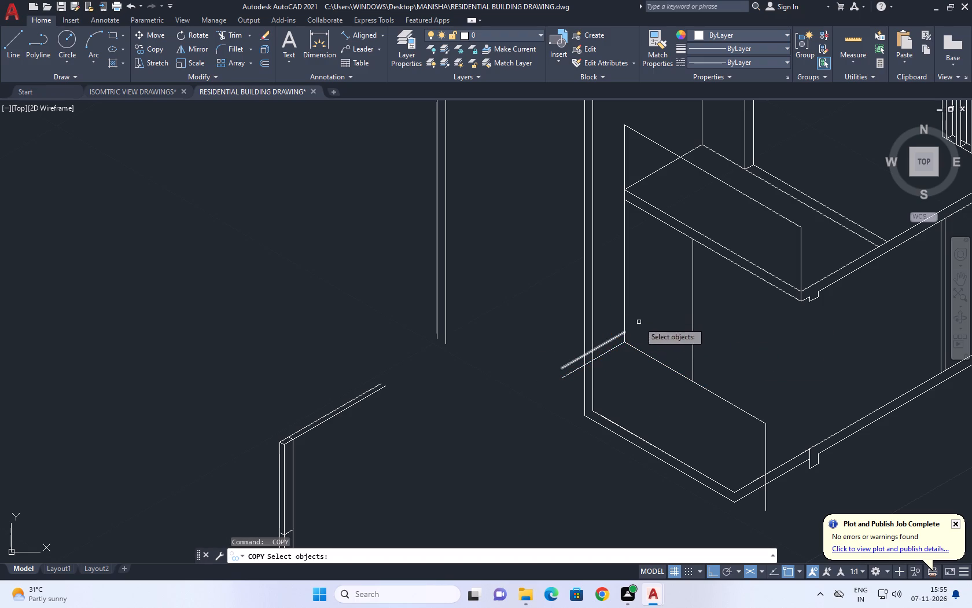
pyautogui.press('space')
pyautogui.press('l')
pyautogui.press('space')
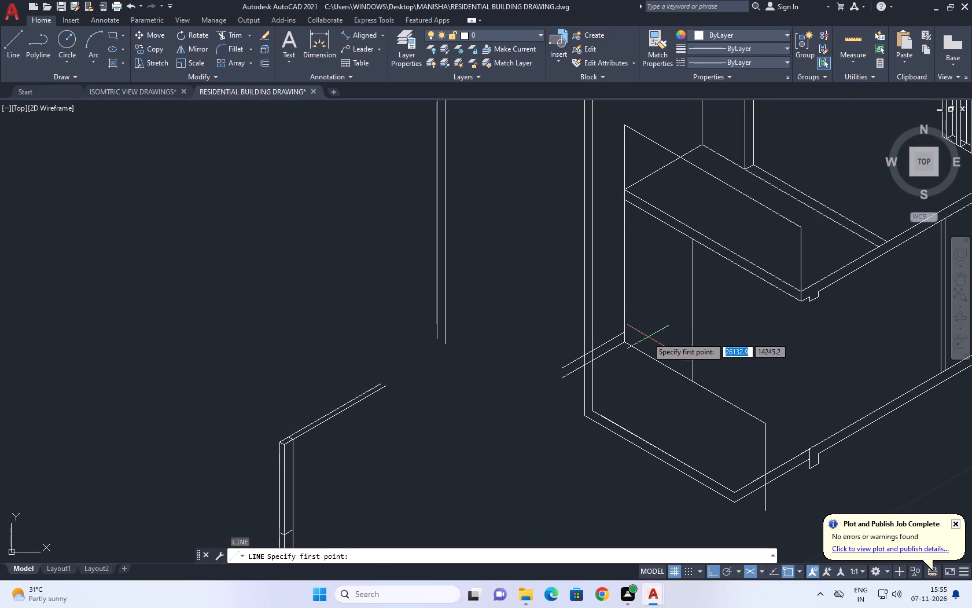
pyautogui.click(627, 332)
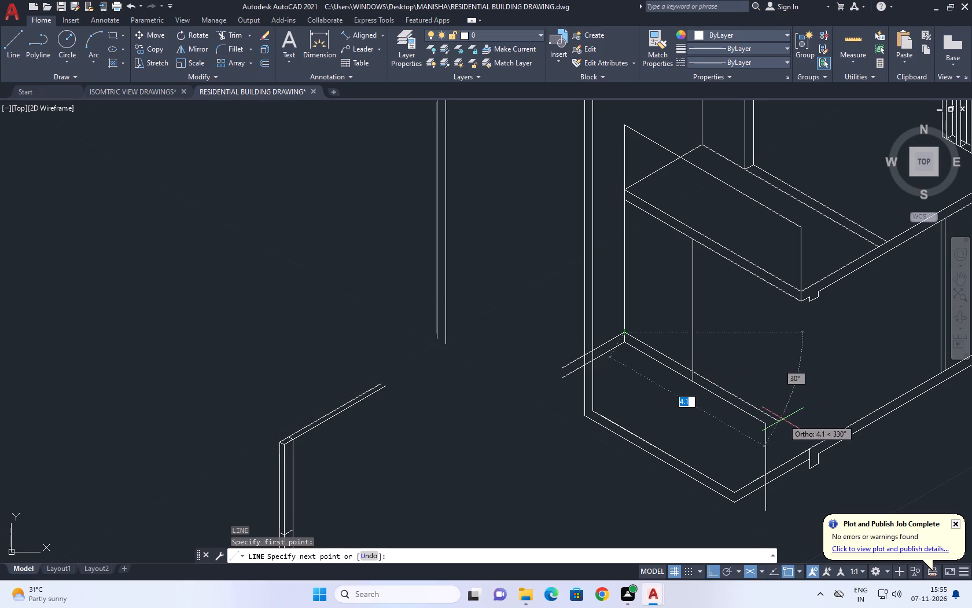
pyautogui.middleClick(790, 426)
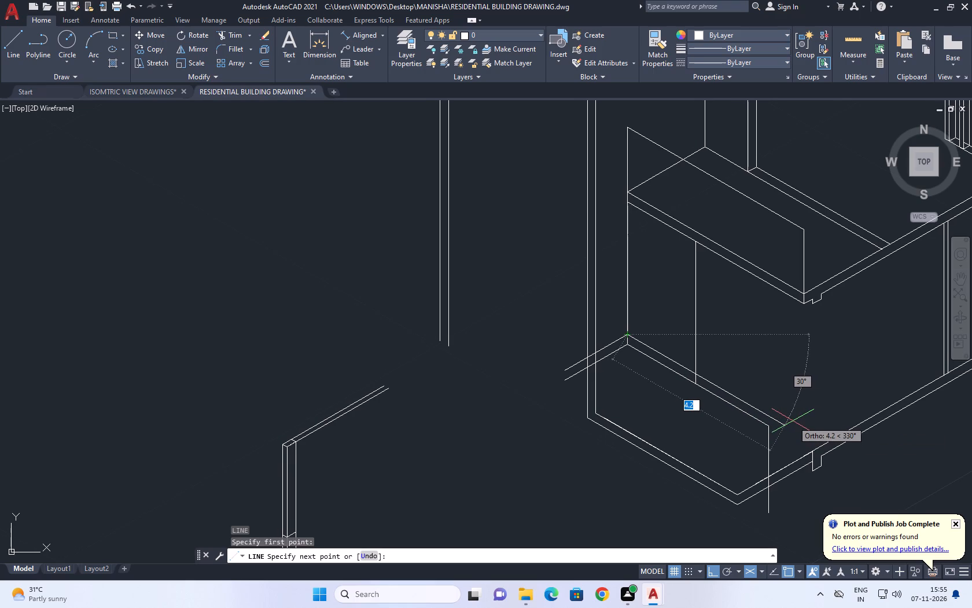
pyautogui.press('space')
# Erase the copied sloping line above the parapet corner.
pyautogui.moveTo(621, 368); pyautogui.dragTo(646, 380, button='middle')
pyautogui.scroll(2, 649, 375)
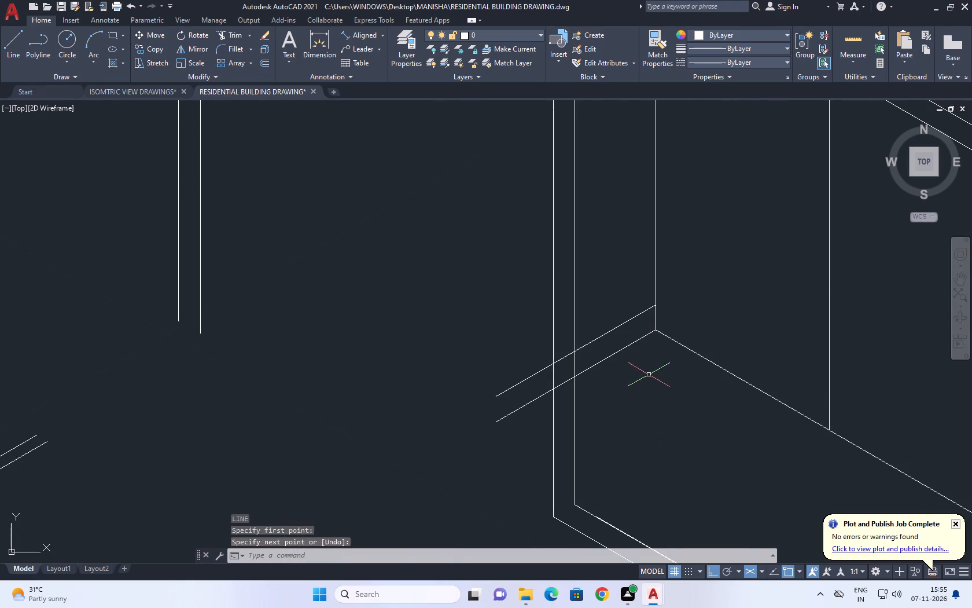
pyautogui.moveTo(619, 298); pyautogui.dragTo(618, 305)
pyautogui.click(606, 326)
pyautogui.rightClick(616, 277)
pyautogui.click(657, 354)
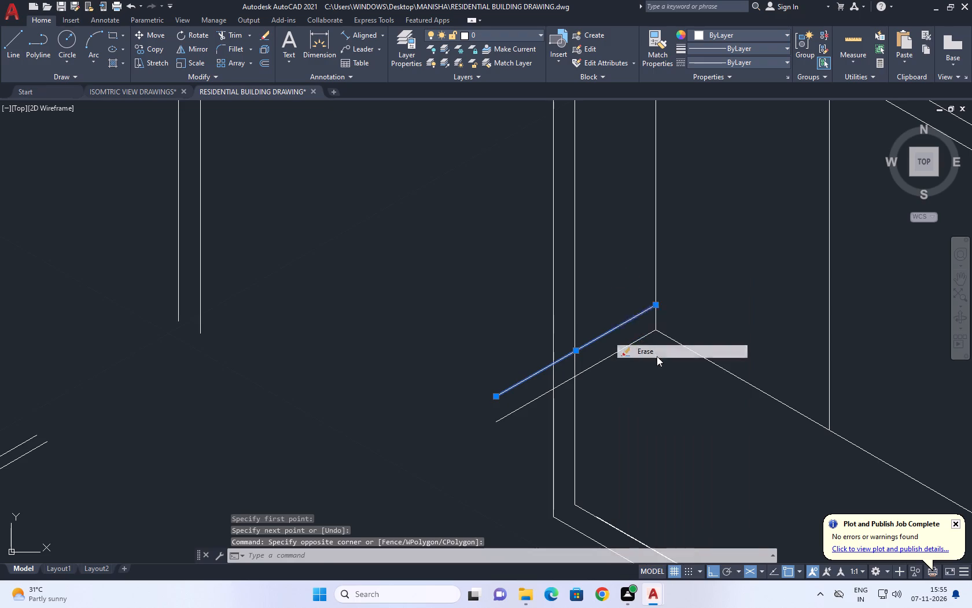
# Trim the remaining sloping line at the parapet corner back to the tall wall's inner vertical edge.
pyautogui.scroll(-2, 664, 349)
pyautogui.scroll(-1, 733, 357)
pyautogui.moveTo(746, 352); pyautogui.dragTo(756, 365, button='middle')
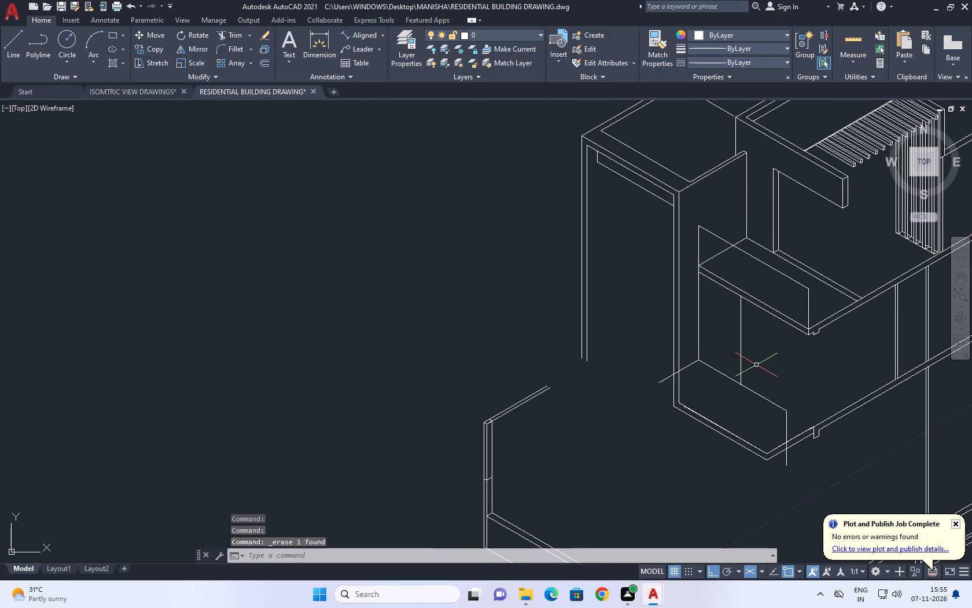
pyautogui.write('TR')
pyautogui.press('space')
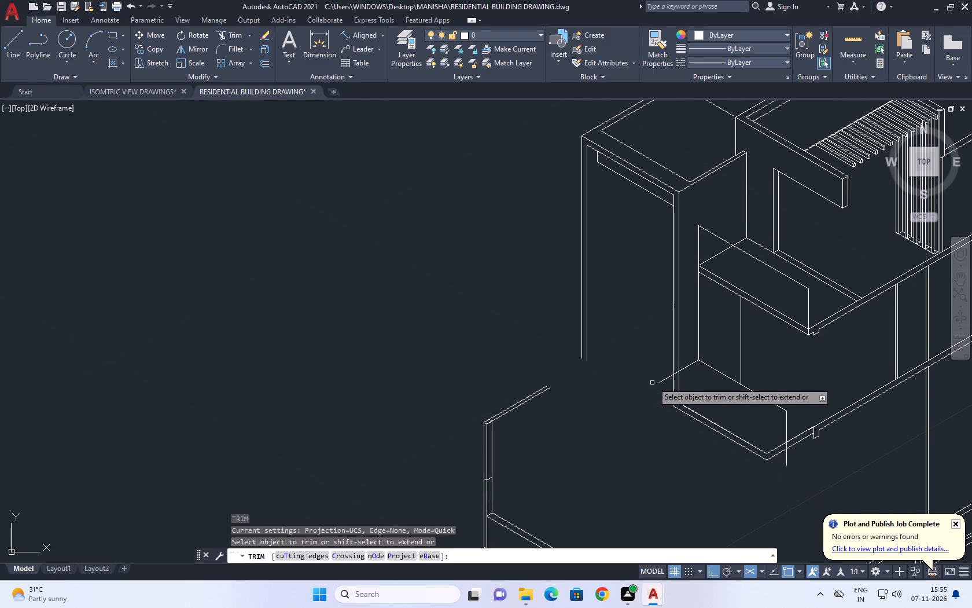
pyautogui.click(666, 379)
pyautogui.scroll(3, 664, 378)
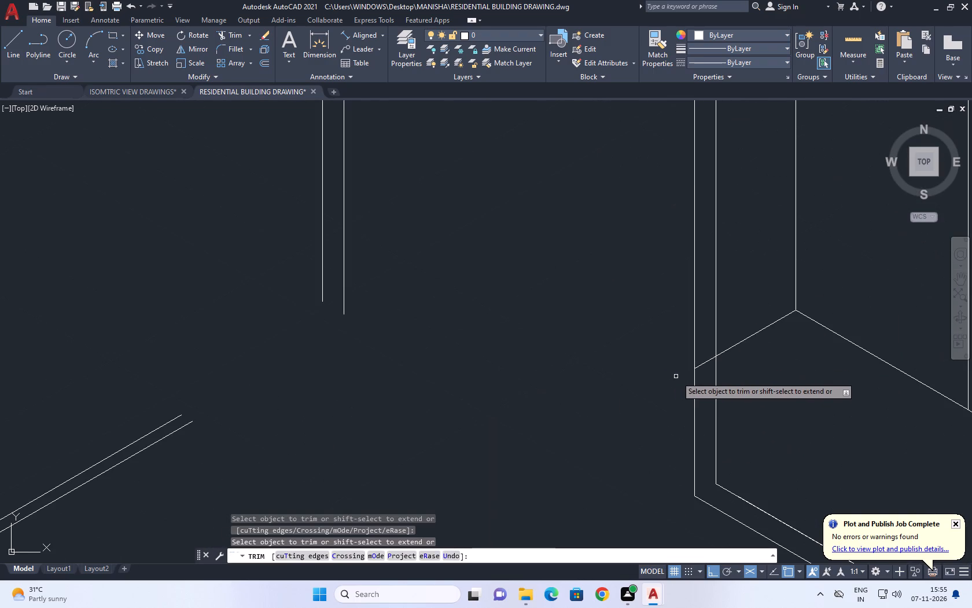
pyautogui.moveTo(704, 362); pyautogui.dragTo(704, 369)
pyautogui.scroll(-2, 699, 371)
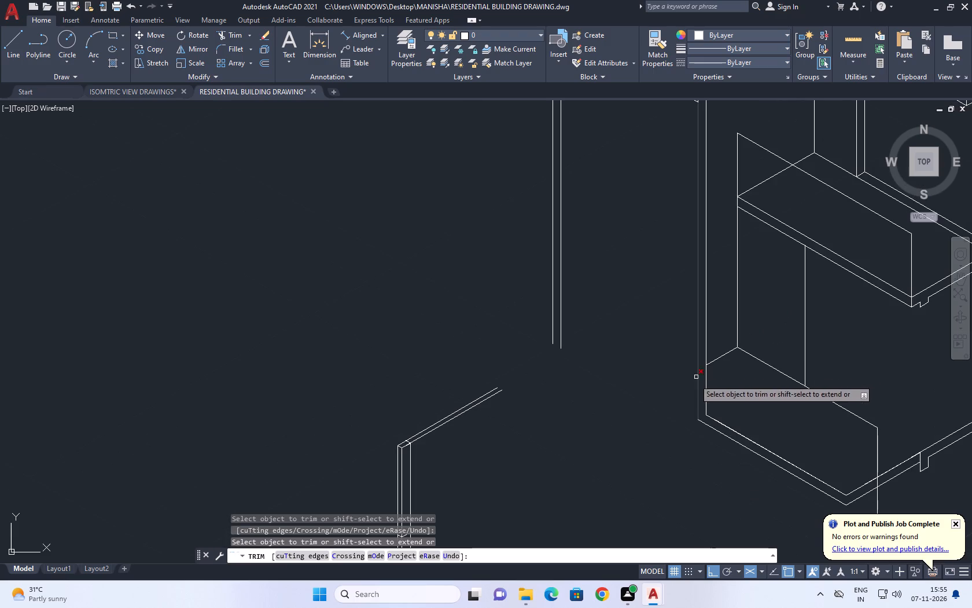
# Trim the lower end of the parapet's end vertical back to the lower balcony slab's upper edge line.
pyautogui.moveTo(849, 445); pyautogui.dragTo(754, 341, button='middle')
pyautogui.moveTo(818, 402); pyautogui.dragTo(812, 406)
pyautogui.click(763, 413)
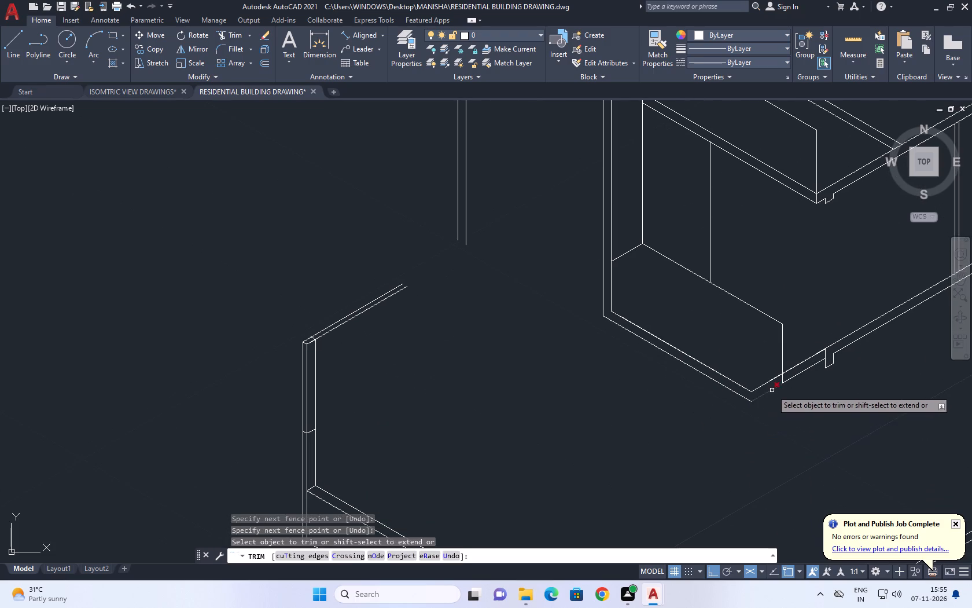
pyautogui.scroll(1, 773, 389)
pyautogui.click(789, 369)
pyautogui.click(785, 377)
pyautogui.rightClick(816, 391)
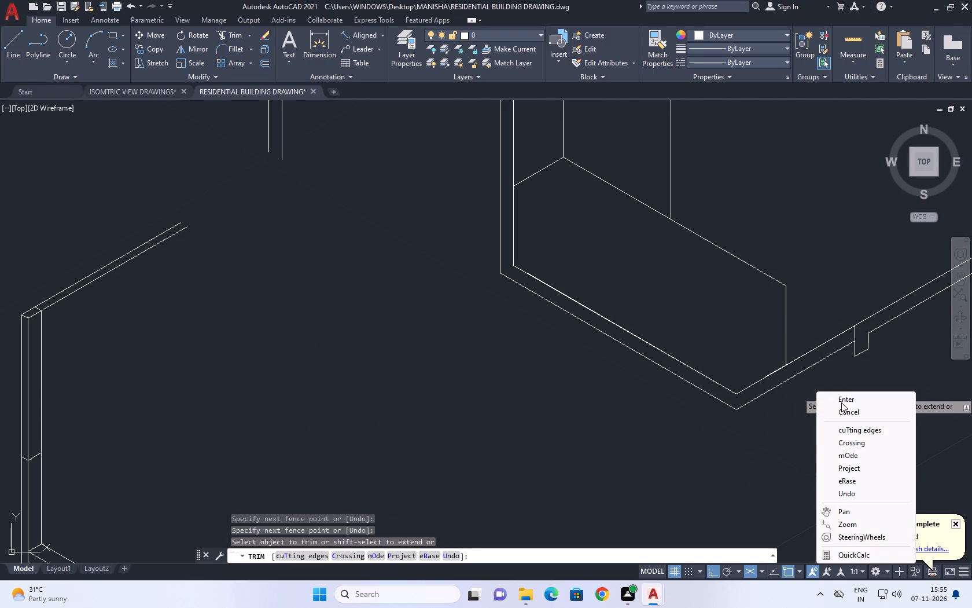
pyautogui.click(845, 406)
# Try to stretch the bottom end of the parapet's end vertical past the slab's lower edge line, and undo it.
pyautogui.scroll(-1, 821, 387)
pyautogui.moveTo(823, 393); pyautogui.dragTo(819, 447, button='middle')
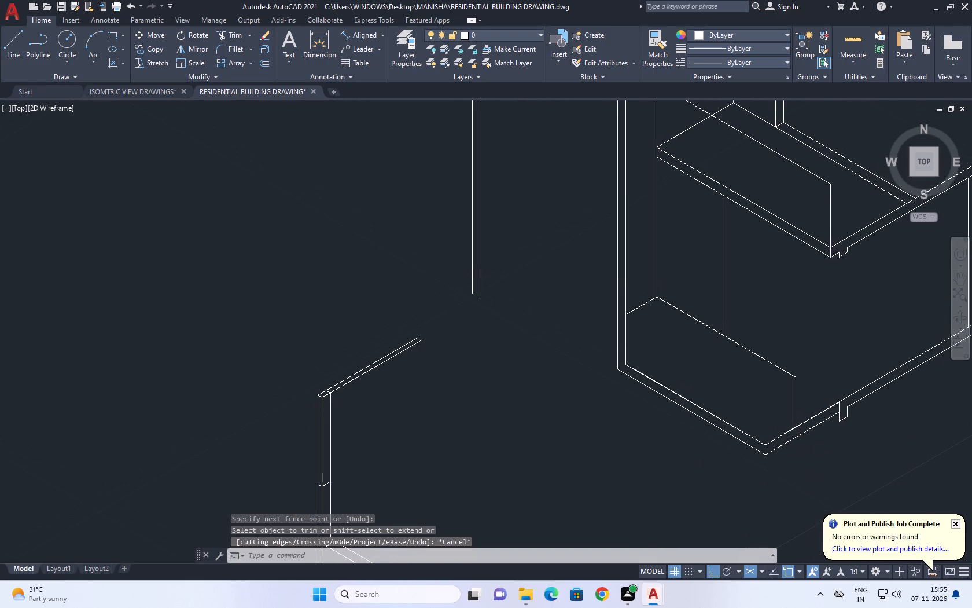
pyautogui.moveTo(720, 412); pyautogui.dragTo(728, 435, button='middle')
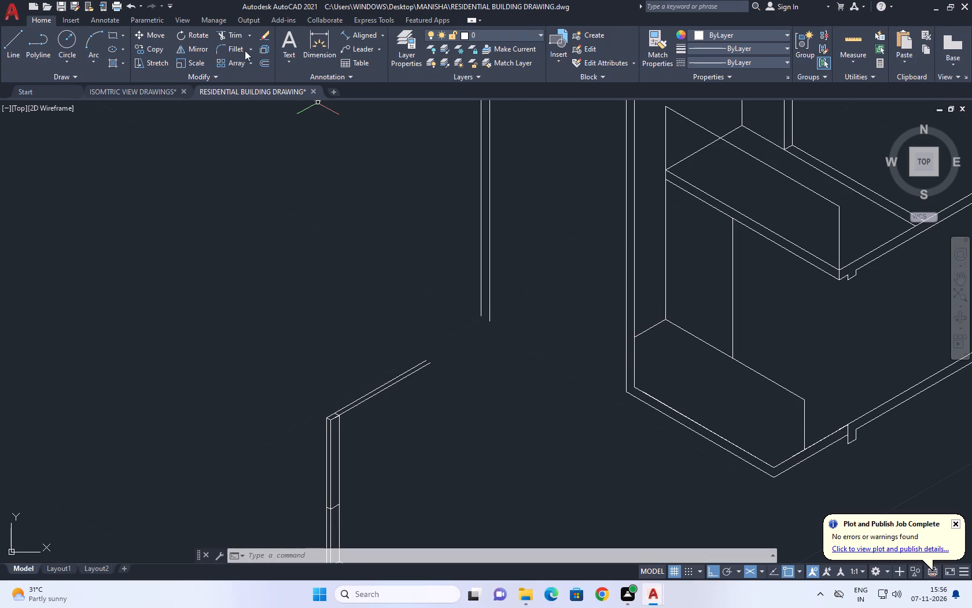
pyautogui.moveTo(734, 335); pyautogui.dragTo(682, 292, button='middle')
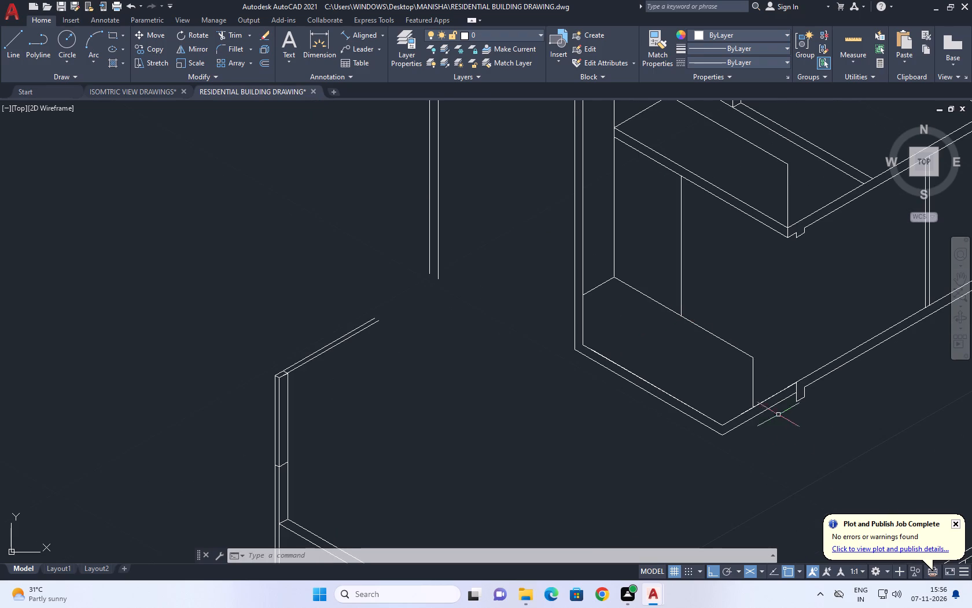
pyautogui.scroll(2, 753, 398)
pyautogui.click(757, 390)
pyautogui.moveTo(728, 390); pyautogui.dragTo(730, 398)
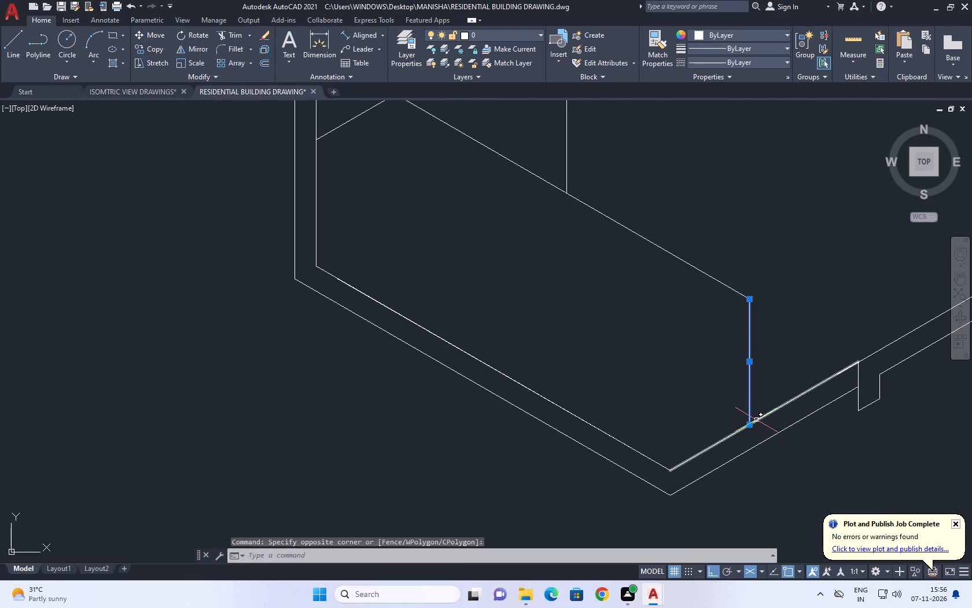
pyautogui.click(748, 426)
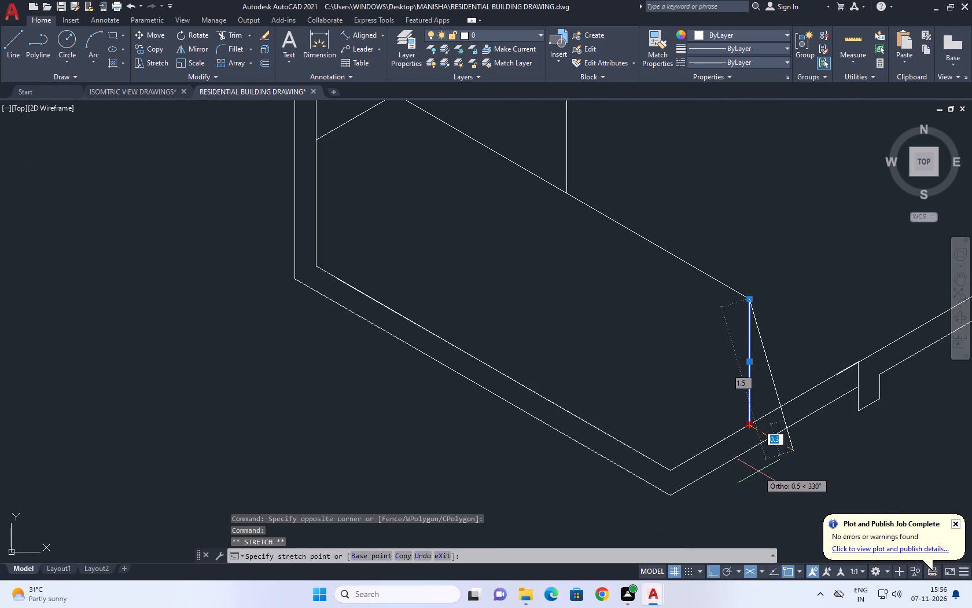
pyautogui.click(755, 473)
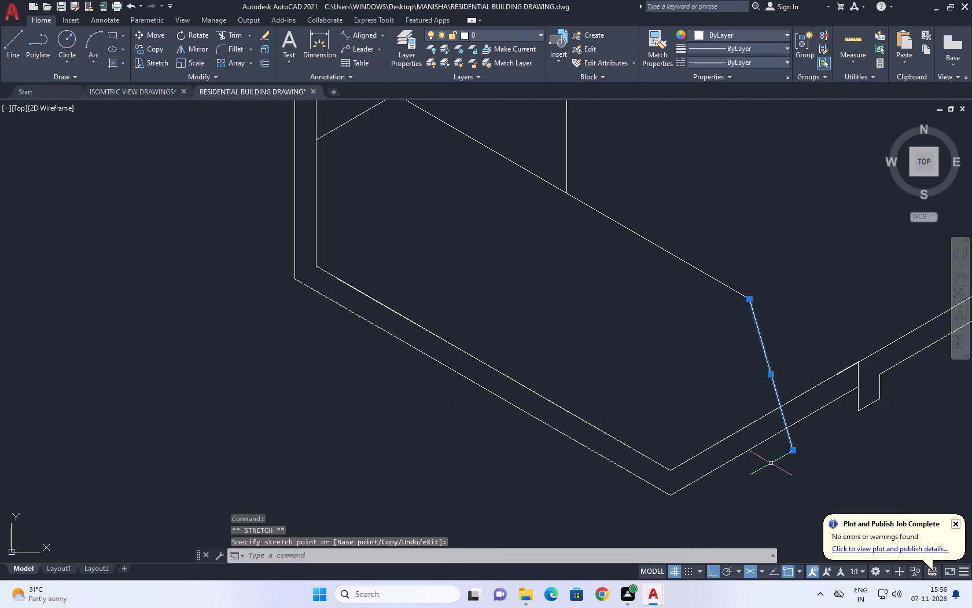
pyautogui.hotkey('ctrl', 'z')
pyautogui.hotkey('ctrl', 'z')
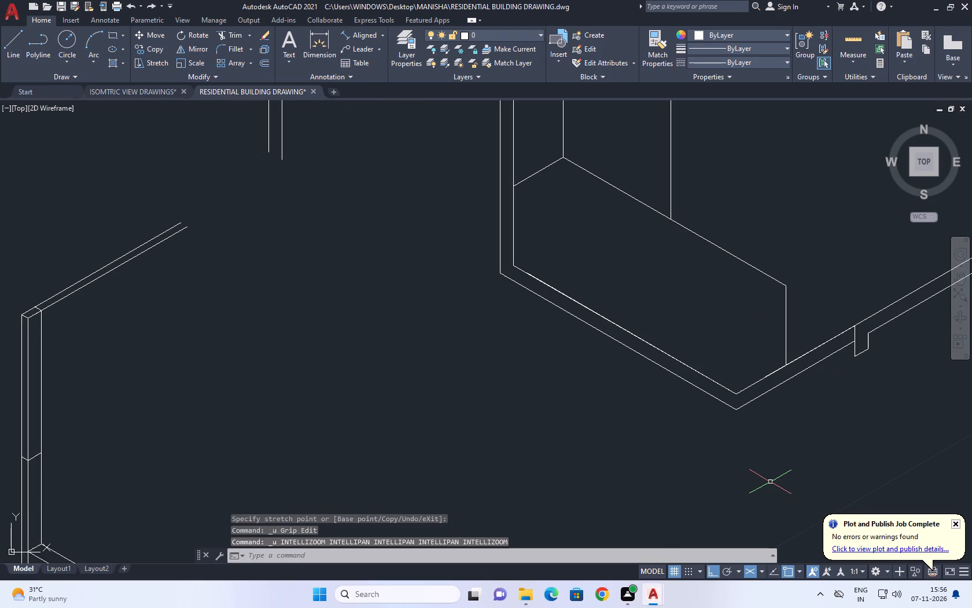
# Extend the parapet's end vertical down to the lower balcony slab's bottom edge line.
pyautogui.write('EX')
pyautogui.press('space')
pyautogui.click(791, 316)
pyautogui.moveTo(768, 333); pyautogui.dragTo(758, 336)
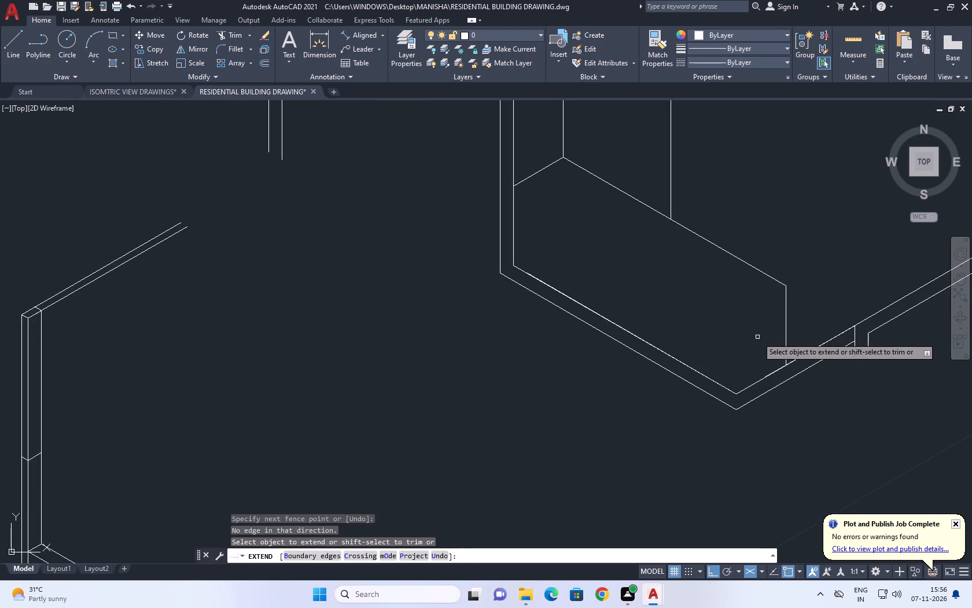
pyautogui.moveTo(781, 343); pyautogui.dragTo(794, 341)
pyautogui.click(802, 337)
pyautogui.moveTo(799, 338); pyautogui.dragTo(805, 345)
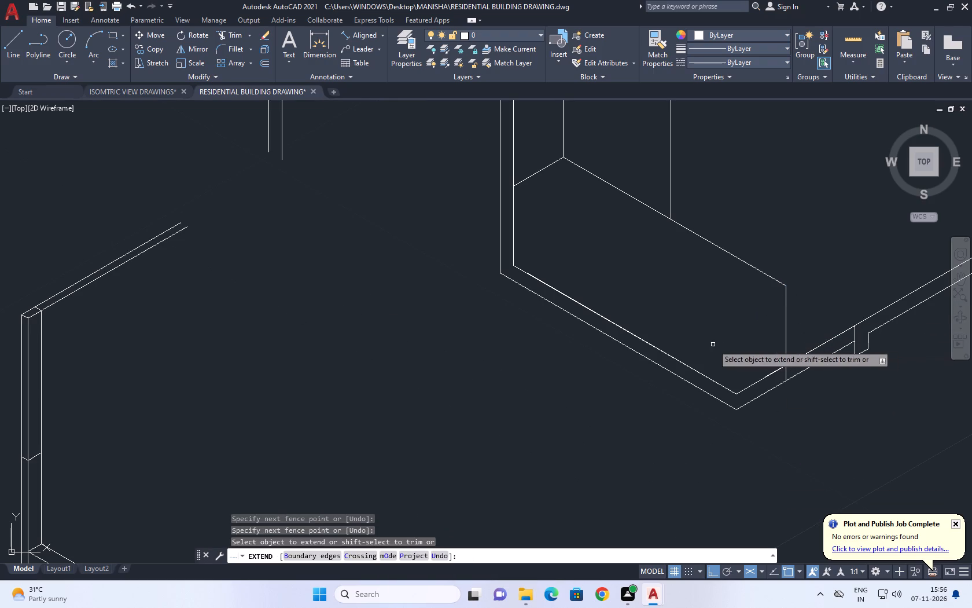
pyautogui.press('space')
# Erase the lower balcony slab's upper edge segment between its front outer corner and the small notch.
pyautogui.scroll(1, 750, 364)
pyautogui.click(796, 373)
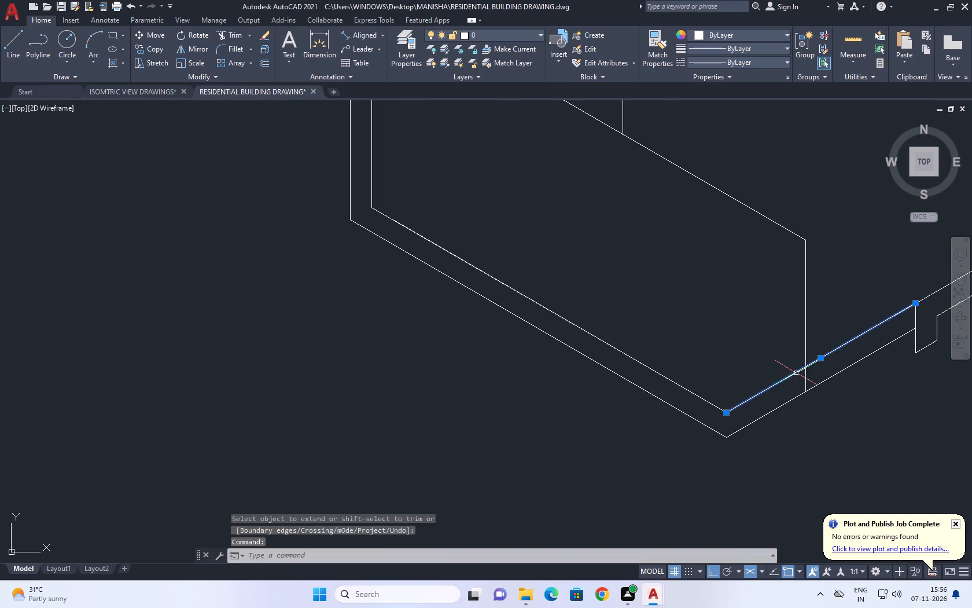
pyautogui.press('Delete')
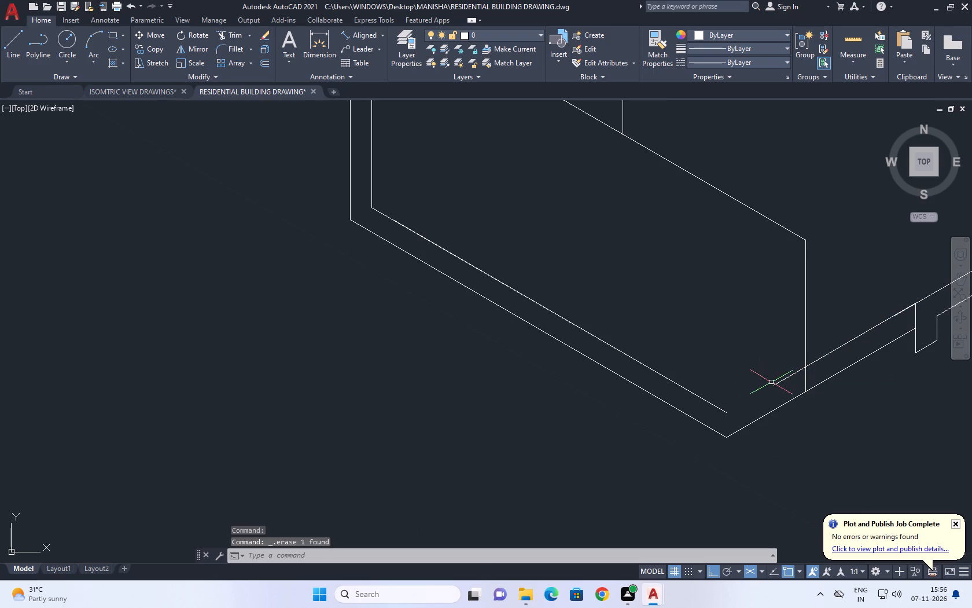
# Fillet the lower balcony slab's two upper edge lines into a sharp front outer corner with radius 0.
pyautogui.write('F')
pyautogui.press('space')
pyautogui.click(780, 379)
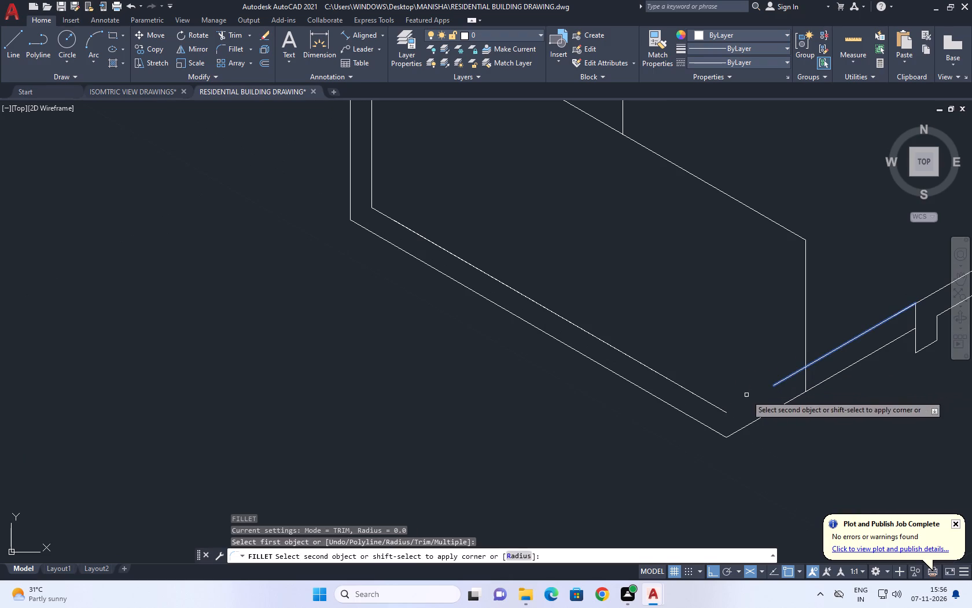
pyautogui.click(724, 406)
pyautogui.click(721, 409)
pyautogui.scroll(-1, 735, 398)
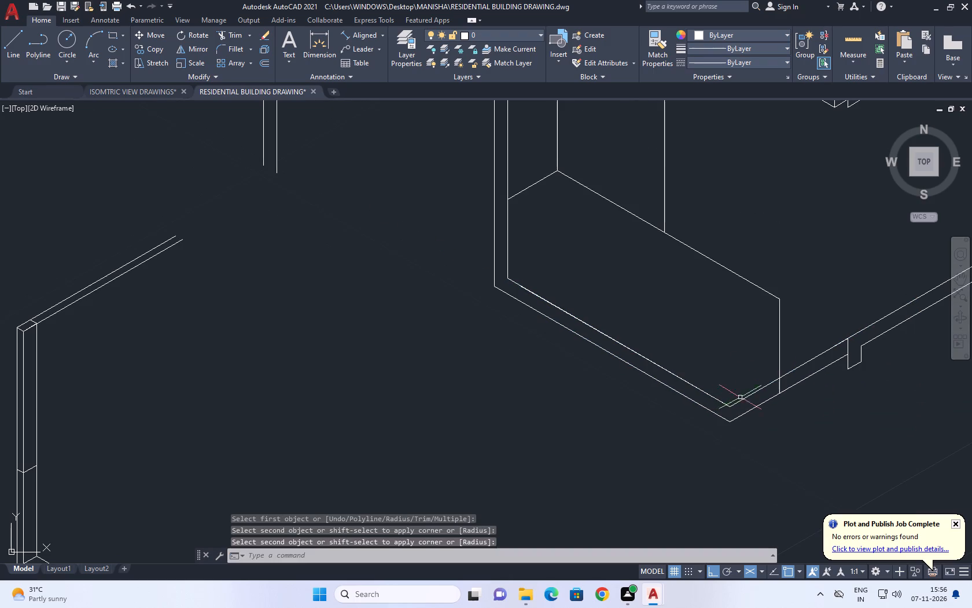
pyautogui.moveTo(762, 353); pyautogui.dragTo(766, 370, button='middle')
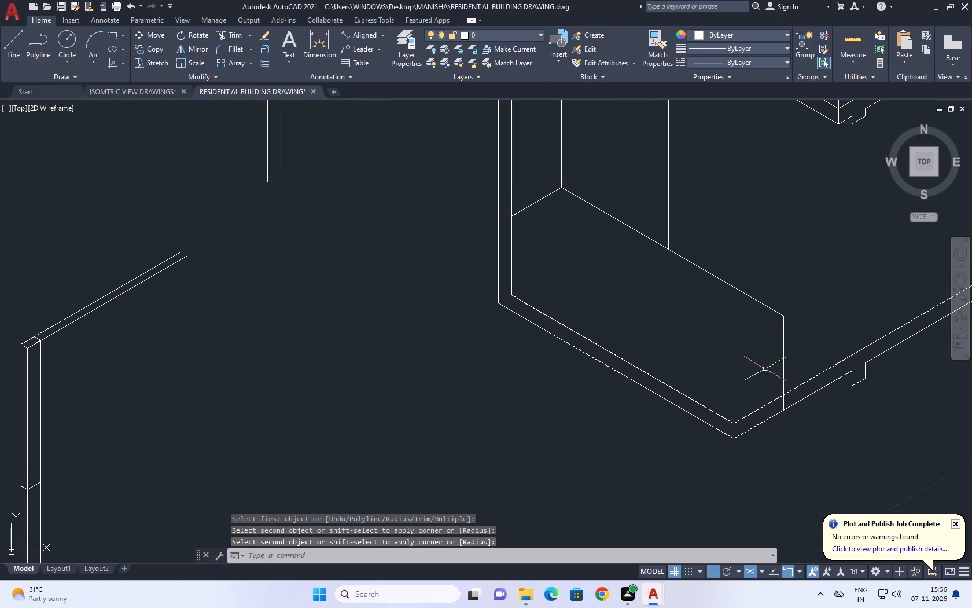
# Draw a line at 150° from the parapet's end vertical at the slab's upper edge, running past the adjacent wall's two verticals.
pyautogui.moveTo(764, 414); pyautogui.dragTo(779, 462, button='middle')
pyautogui.write('L')
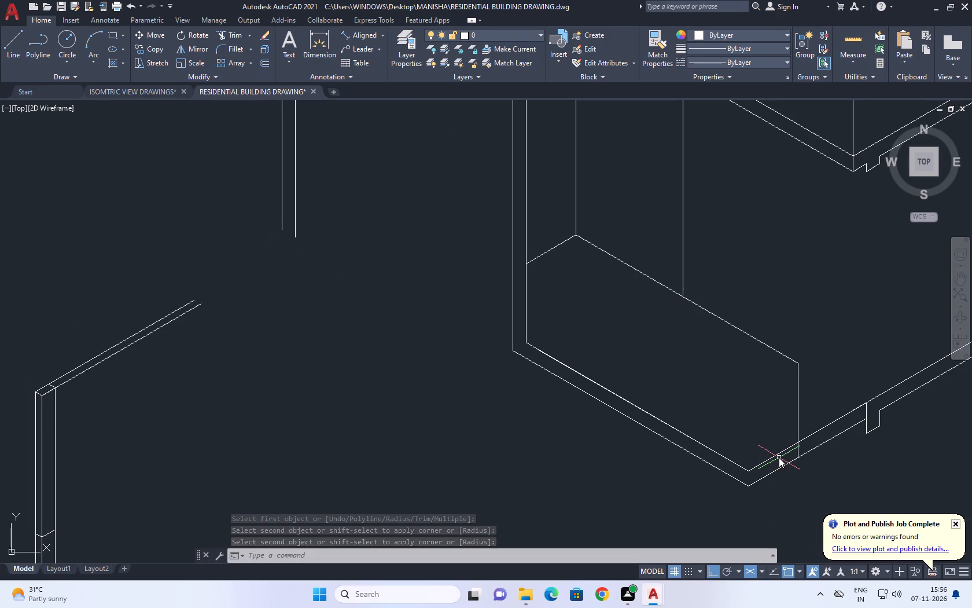
pyautogui.press('space')
pyautogui.click(800, 441)
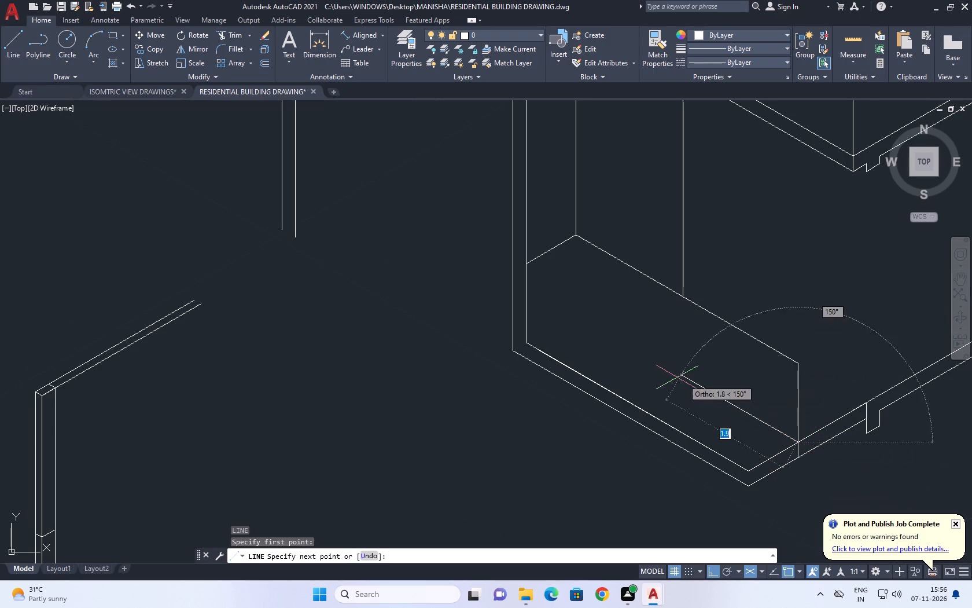
pyautogui.scroll(-1, 637, 361)
pyautogui.scroll(1, 587, 345)
pyautogui.click(491, 292)
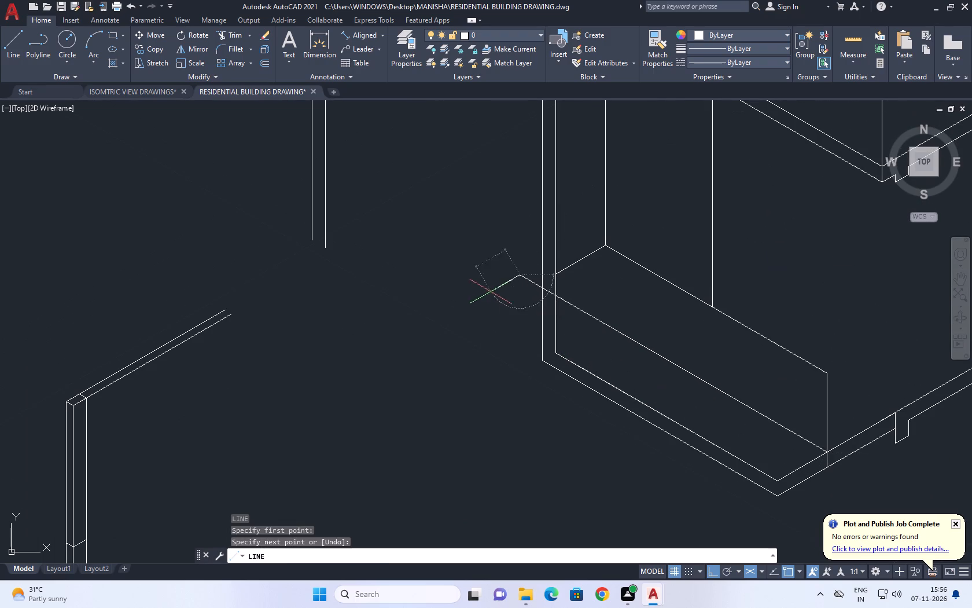
pyautogui.press('space')
pyautogui.scroll(-1, 553, 313)
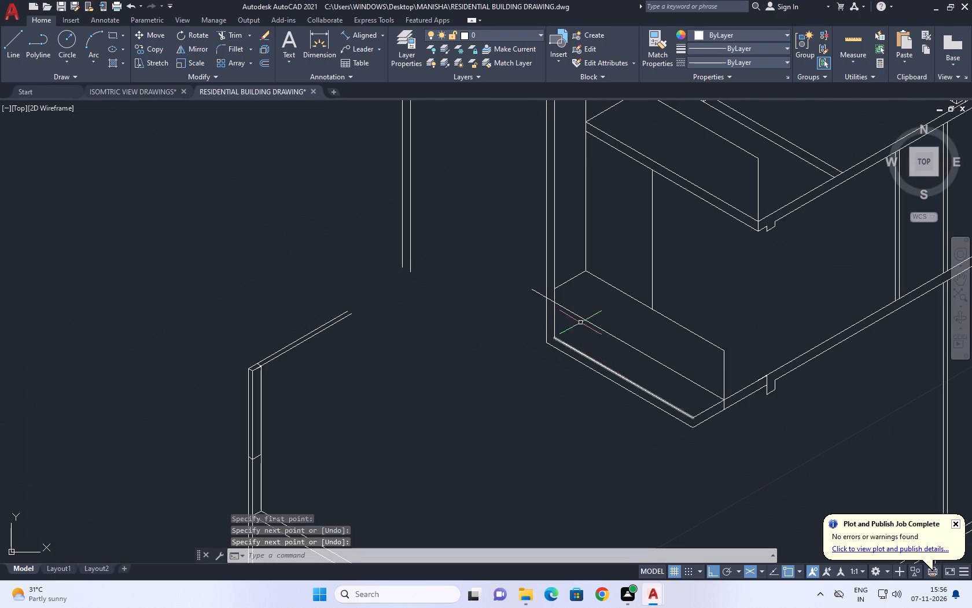
# Draw a vertical line from the parapet top's inner corner down past the lower balcony slab's front edges.
pyautogui.moveTo(577, 310); pyautogui.dragTo(593, 333, button='middle')
pyautogui.write('L')
pyautogui.press('space')
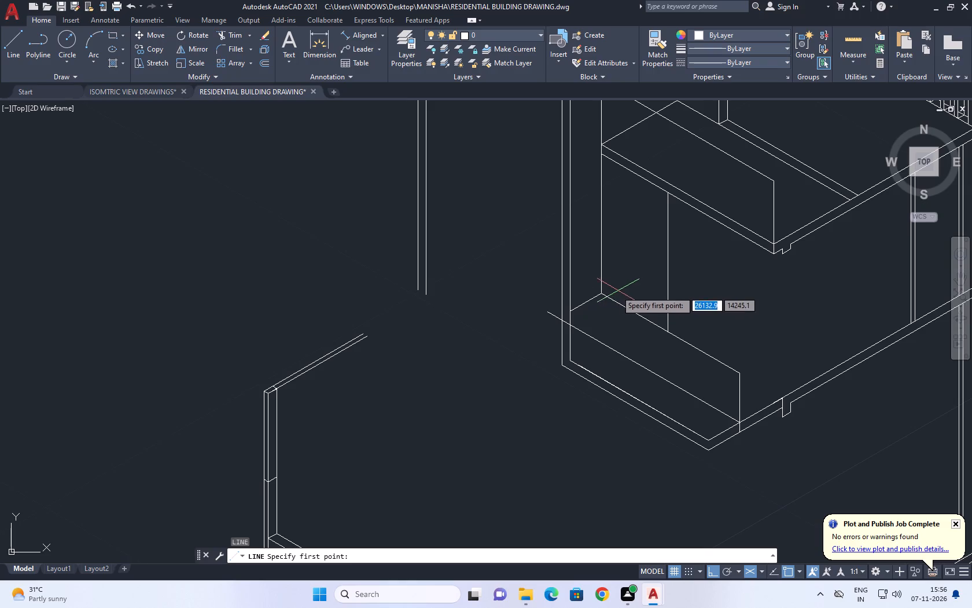
pyautogui.click(601, 292)
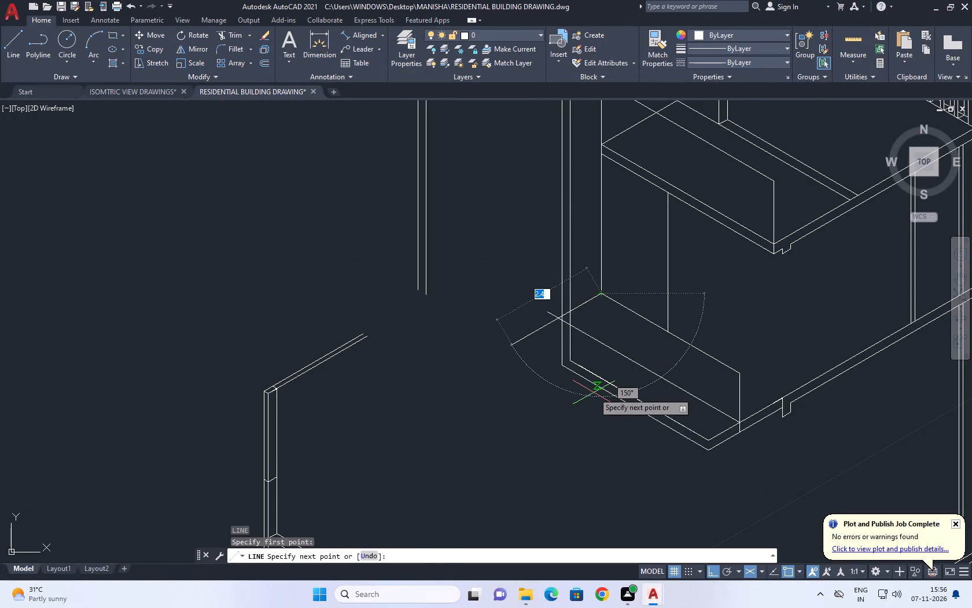
pyautogui.press('F5')
pyautogui.click(595, 407)
pyautogui.press('space')
# Trim the parapet and slab lines outside the new vertical, and the slab's side edges projecting beyond the parapet's end vertical.
pyautogui.write('TR')
pyautogui.press('space')
pyautogui.click(573, 277)
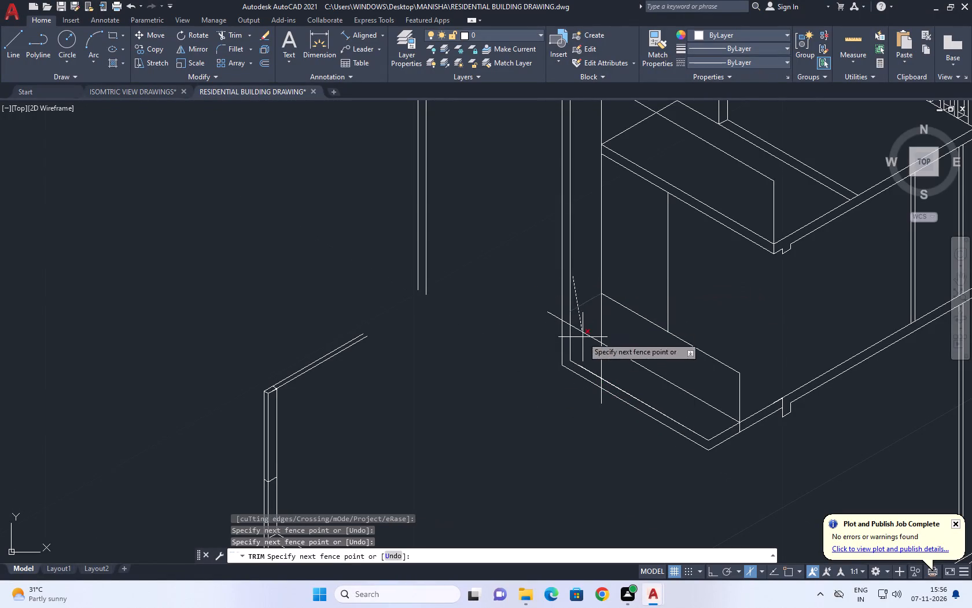
pyautogui.click(587, 365)
pyautogui.moveTo(583, 342); pyautogui.dragTo(583, 352)
pyautogui.click(575, 386)
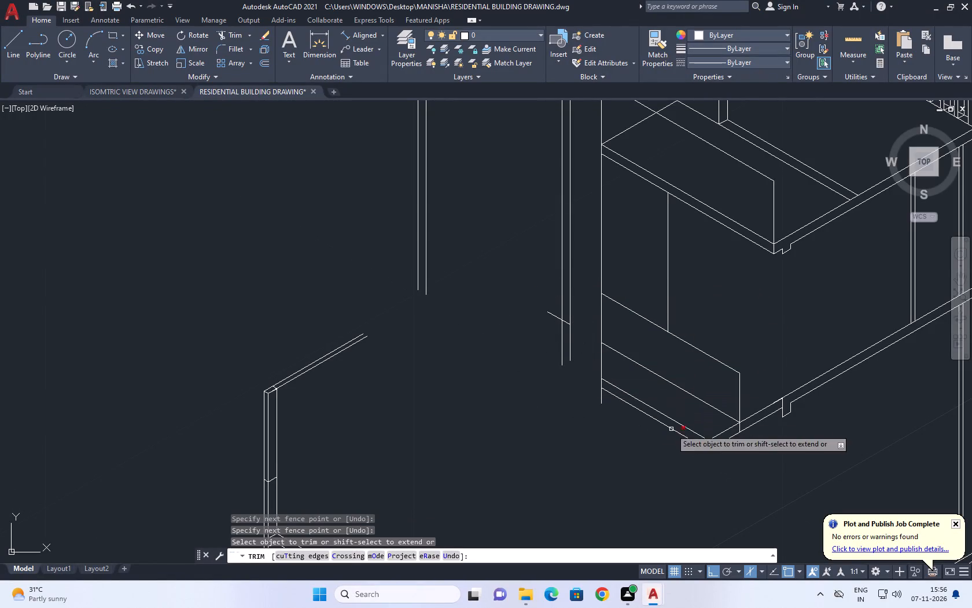
pyautogui.click(705, 428)
pyautogui.click(721, 445)
pyautogui.click(692, 428)
pyautogui.click(680, 439)
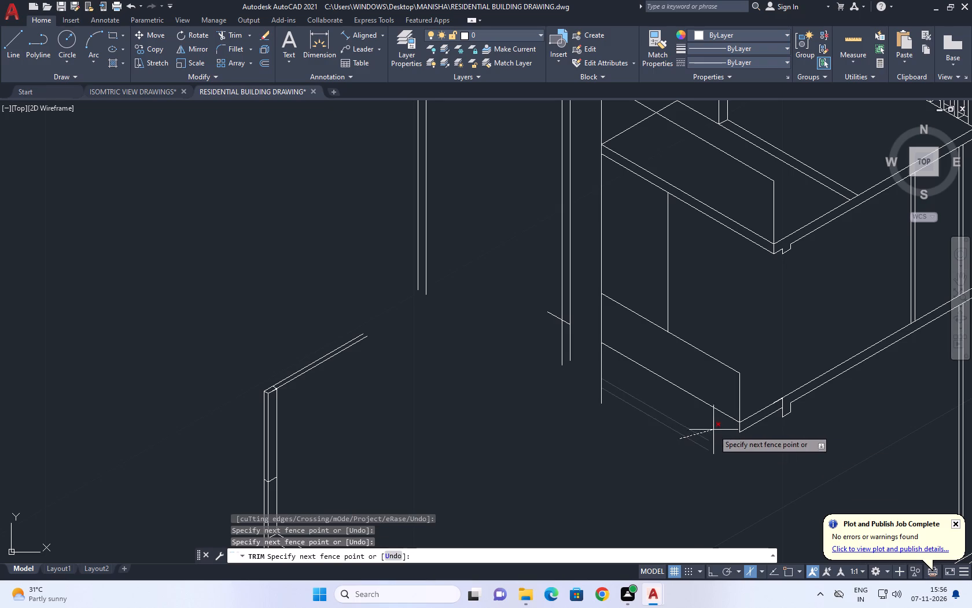
pyautogui.press('space')
pyautogui.moveTo(719, 435); pyautogui.dragTo(722, 443, button='middle')
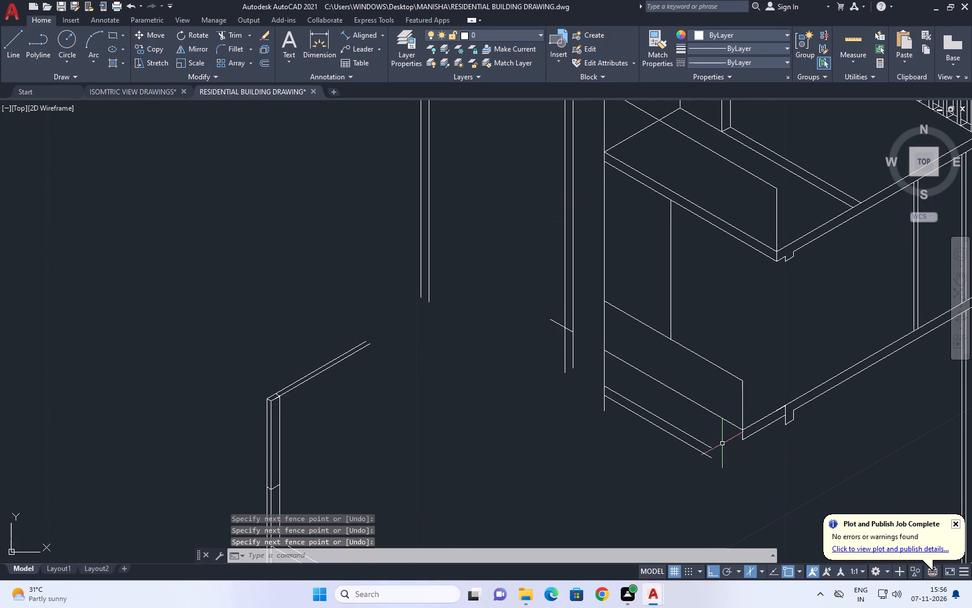
# Erase the two leftover front edge lines of the lower balcony slab below the parapet.
pyautogui.click(717, 439)
pyautogui.moveTo(695, 453); pyautogui.dragTo(695, 464)
pyautogui.rightClick(709, 427)
pyautogui.click(756, 233)
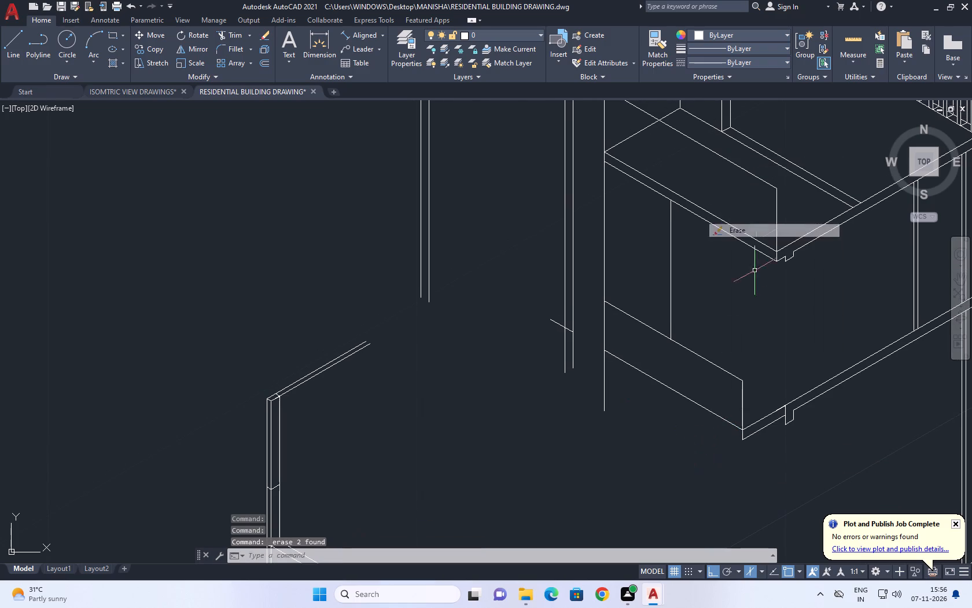
# Erase the short leftover line stub crossing the wall's two verticals beside the lower balcony parapet.
pyautogui.scroll(1, 746, 310)
pyautogui.moveTo(761, 327); pyautogui.dragTo(787, 357, button='middle')
pyautogui.scroll(-1, 789, 358)
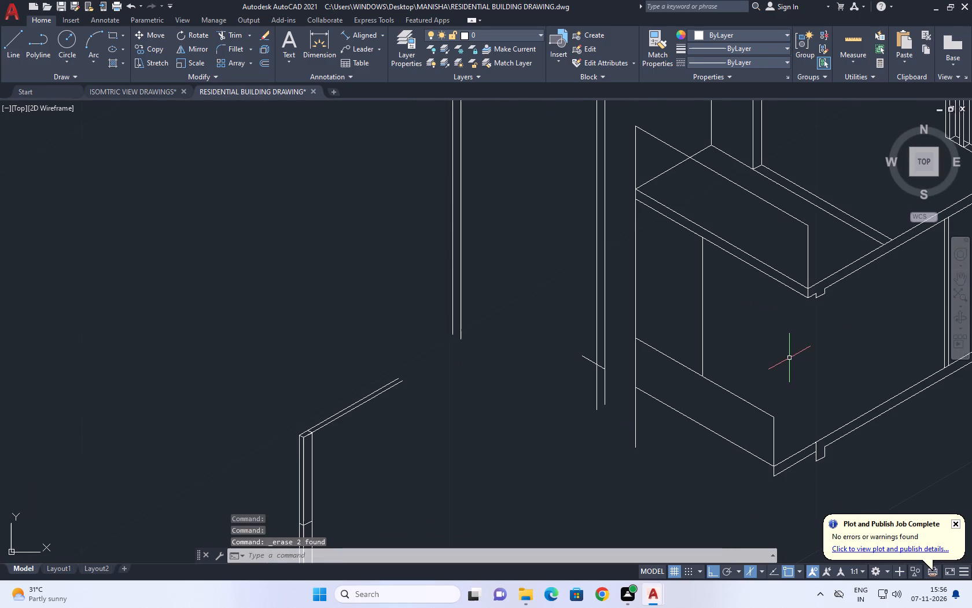
pyautogui.moveTo(780, 350); pyautogui.dragTo(764, 330, button='middle')
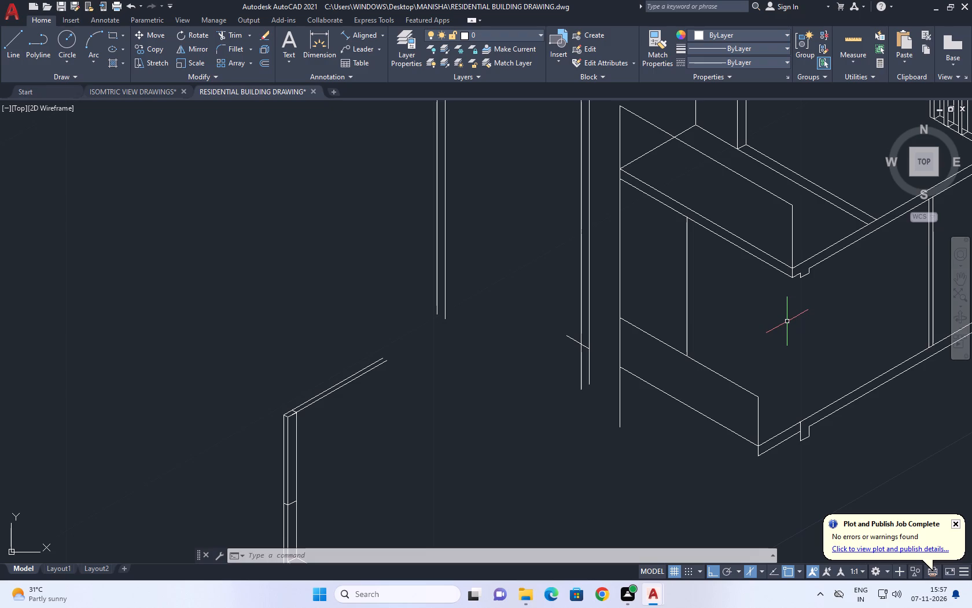
pyautogui.scroll(1, 567, 349)
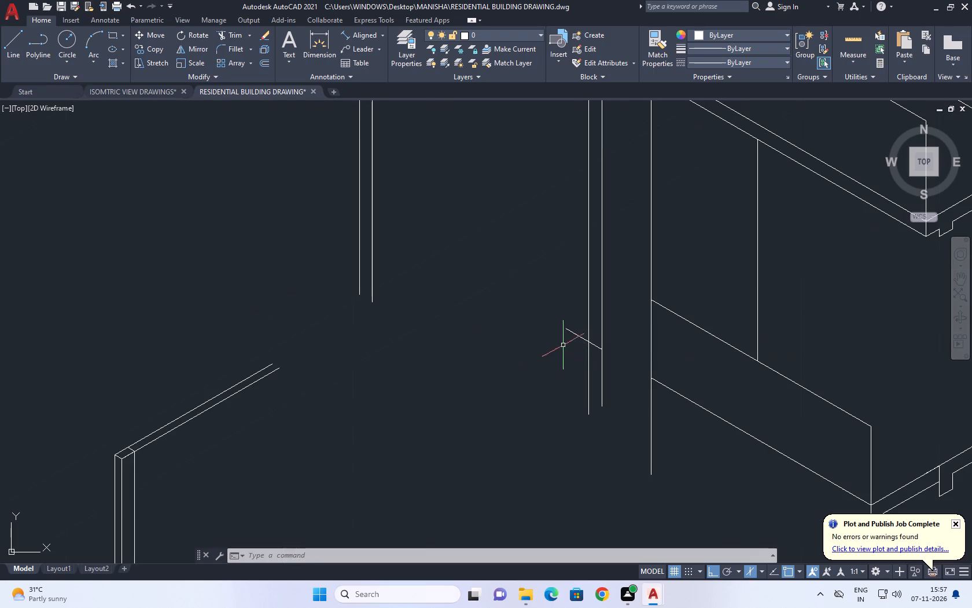
pyautogui.click(547, 314)
pyautogui.click(628, 371)
pyautogui.rightClick(598, 252)
pyautogui.click(629, 317)
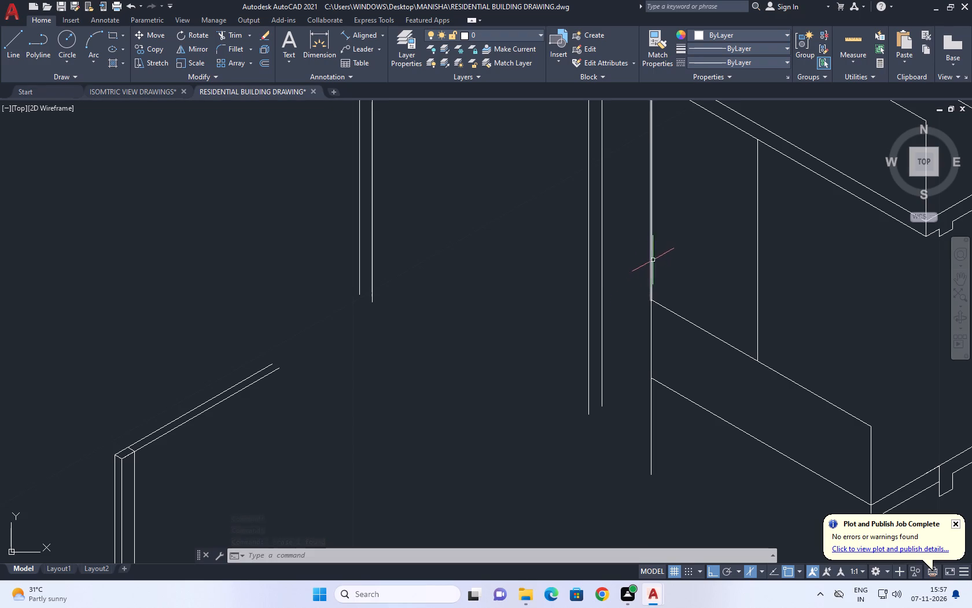
# Draw a 30° isometric line from the lower parapet's upper inner corner outward past the two wall verticals.
pyautogui.moveTo(645, 277); pyautogui.dragTo(668, 335, button='middle')
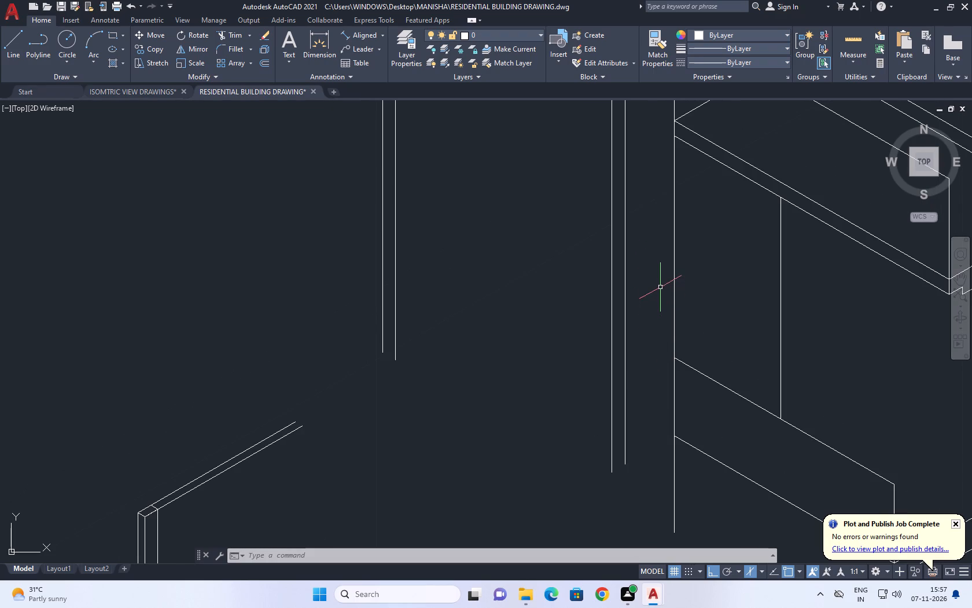
pyautogui.scroll(-1, 618, 382)
pyautogui.moveTo(658, 353); pyautogui.dragTo(651, 352, button='middle')
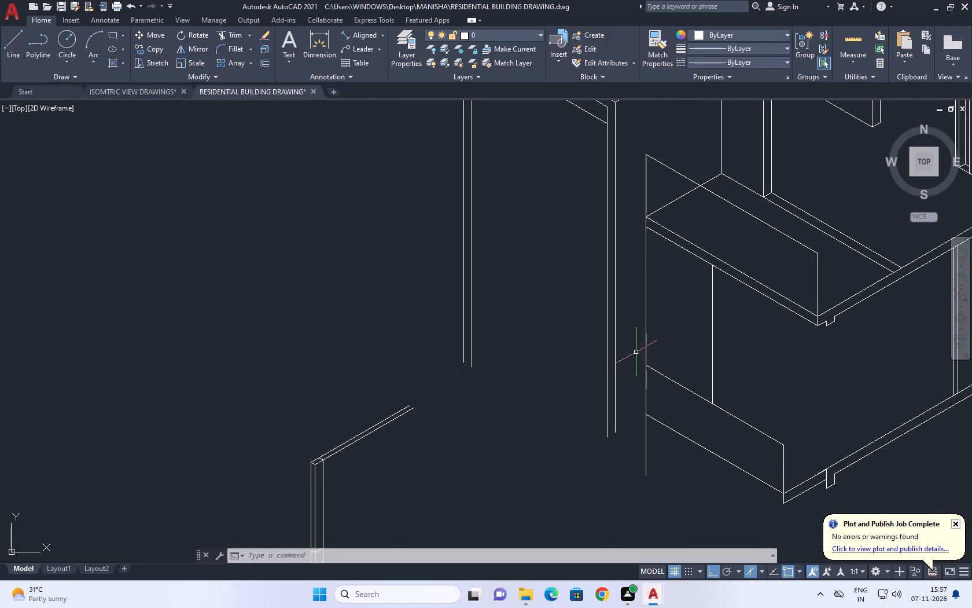
pyautogui.moveTo(636, 351); pyautogui.dragTo(628, 367, button='middle')
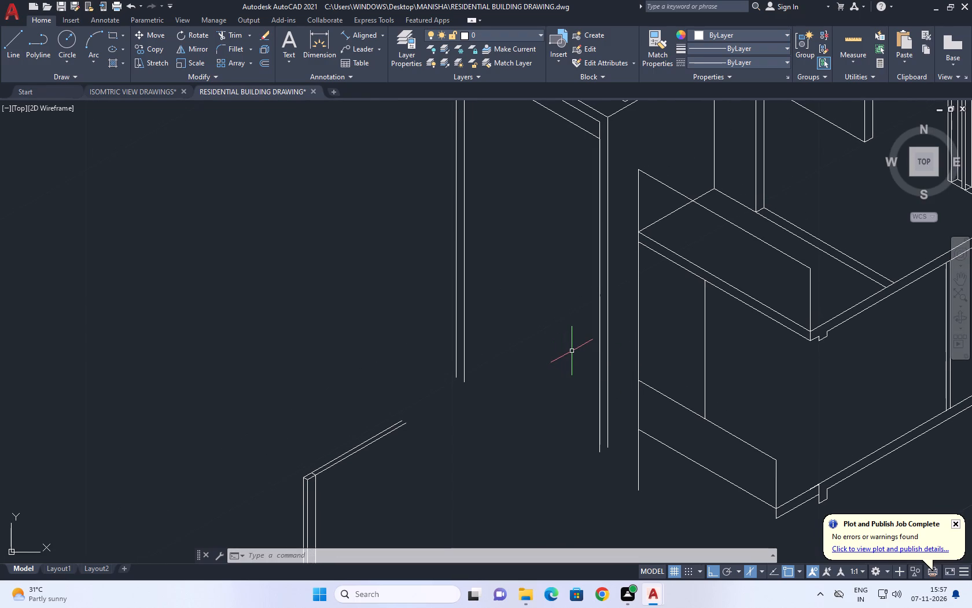
pyautogui.click(8, 44)
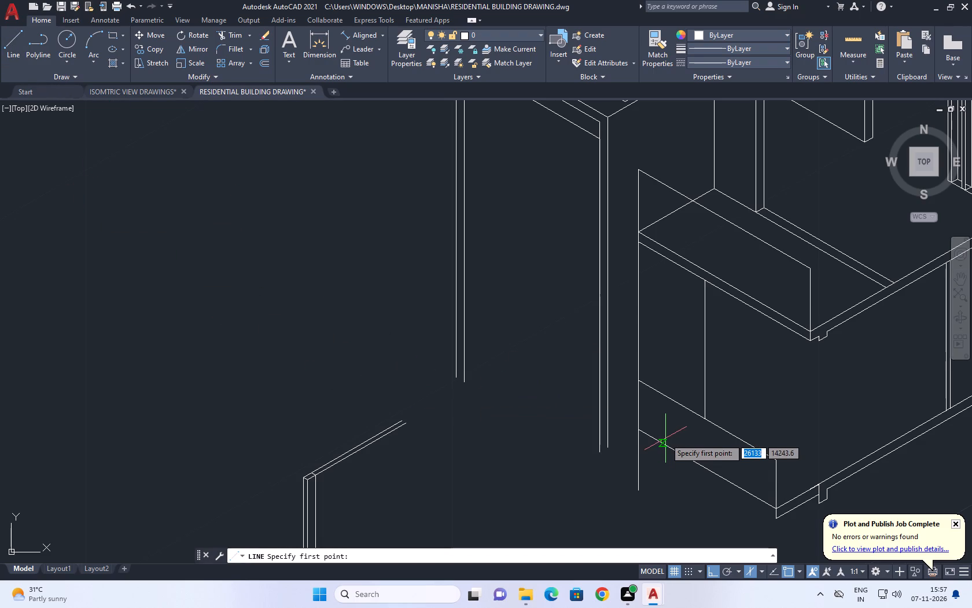
pyautogui.click(635, 384)
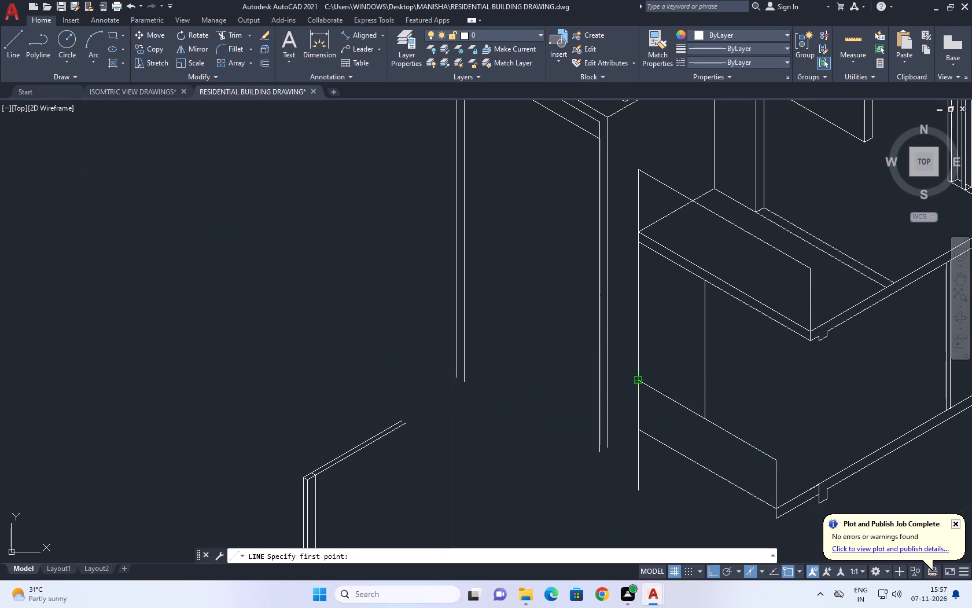
pyautogui.click(531, 424)
pyautogui.rightClick(625, 426)
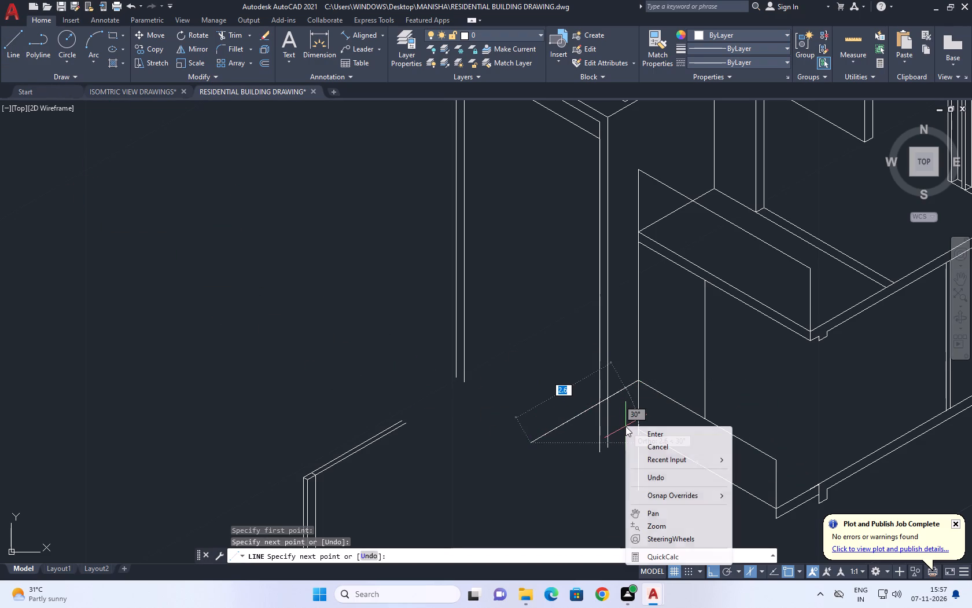
pyautogui.click(668, 440)
# Draw a parallel 30° line from the lower parapet's bottom inner corner outward past the two wall verticals.
pyautogui.rightClick(663, 428)
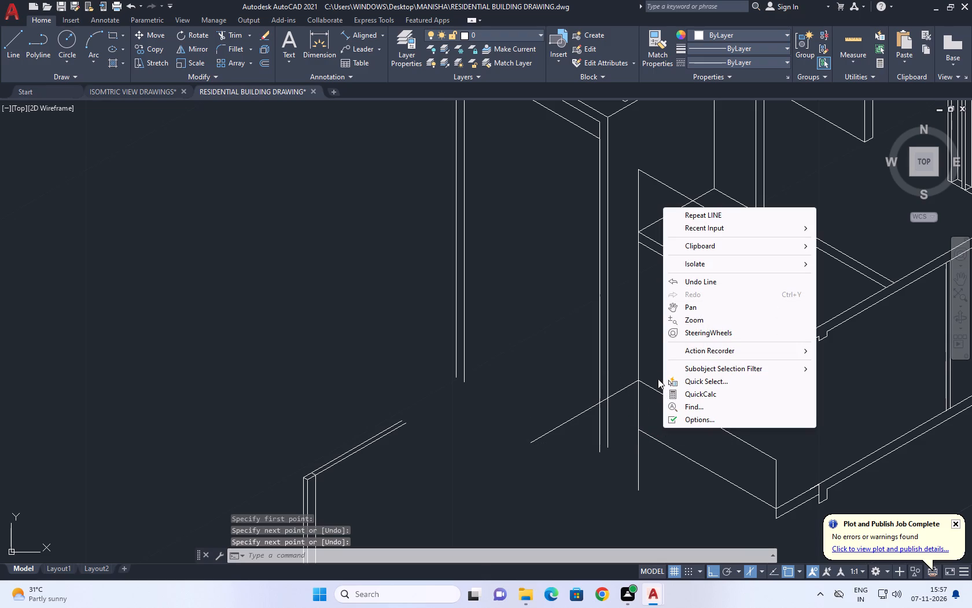
pyautogui.click(727, 199)
pyautogui.rightClick(720, 226)
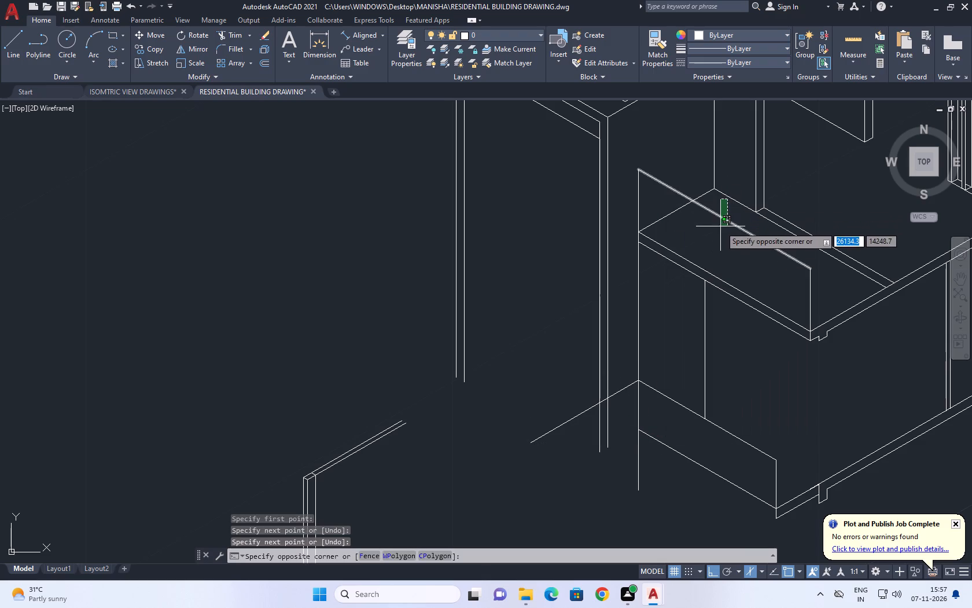
pyautogui.rightClick(726, 212)
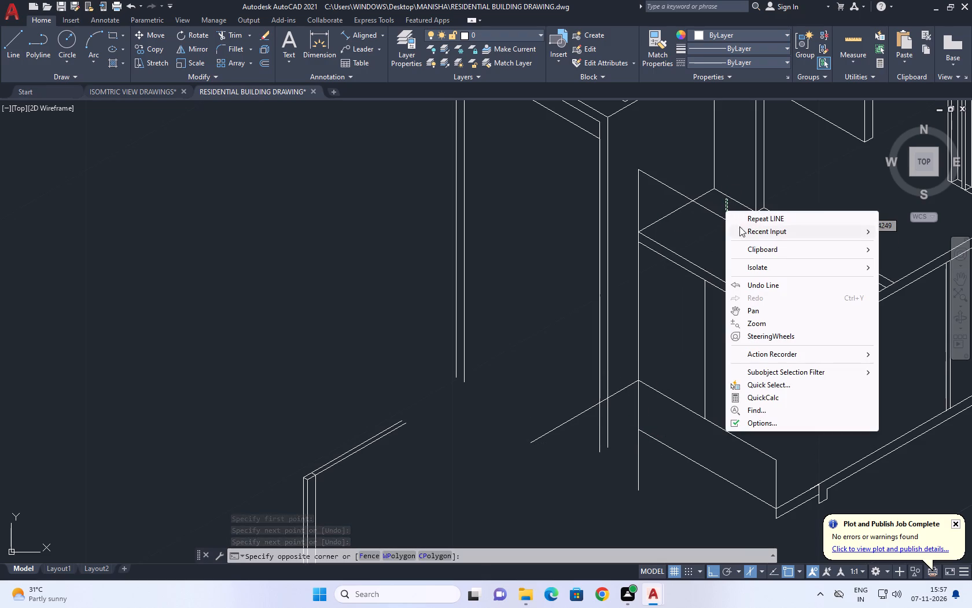
pyautogui.click(766, 221)
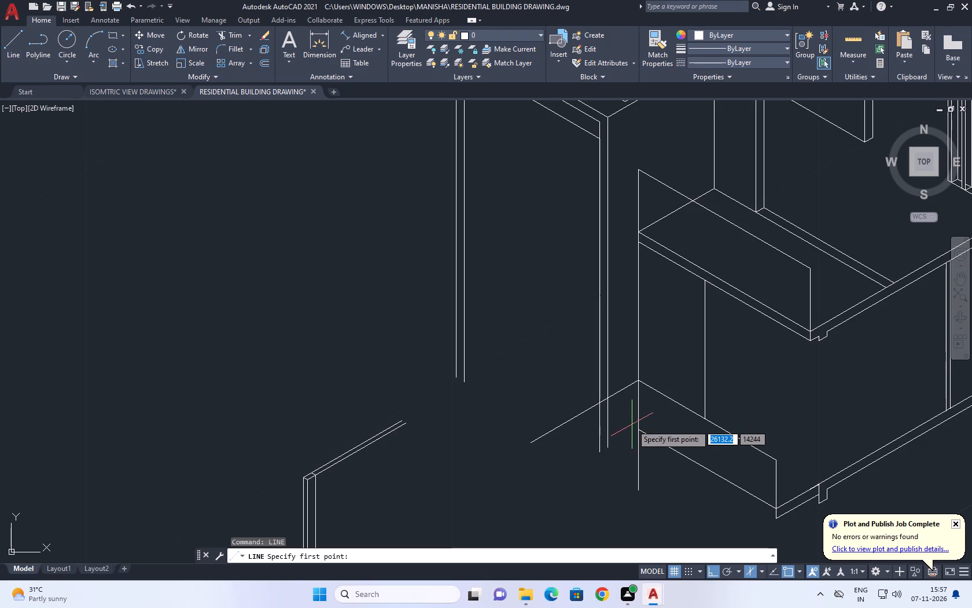
pyautogui.click(635, 430)
pyautogui.click(557, 457)
pyautogui.rightClick(589, 430)
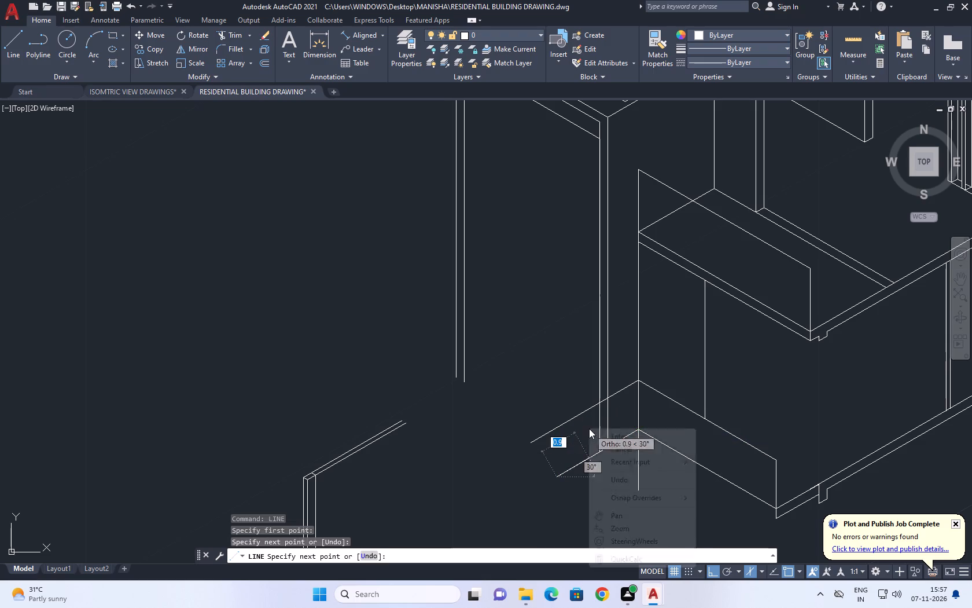
pyautogui.click(617, 445)
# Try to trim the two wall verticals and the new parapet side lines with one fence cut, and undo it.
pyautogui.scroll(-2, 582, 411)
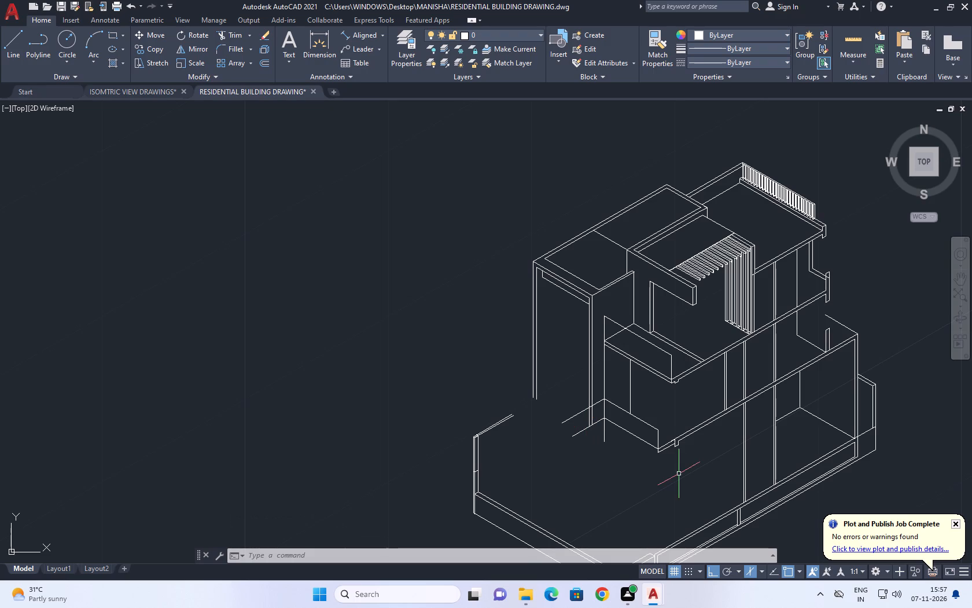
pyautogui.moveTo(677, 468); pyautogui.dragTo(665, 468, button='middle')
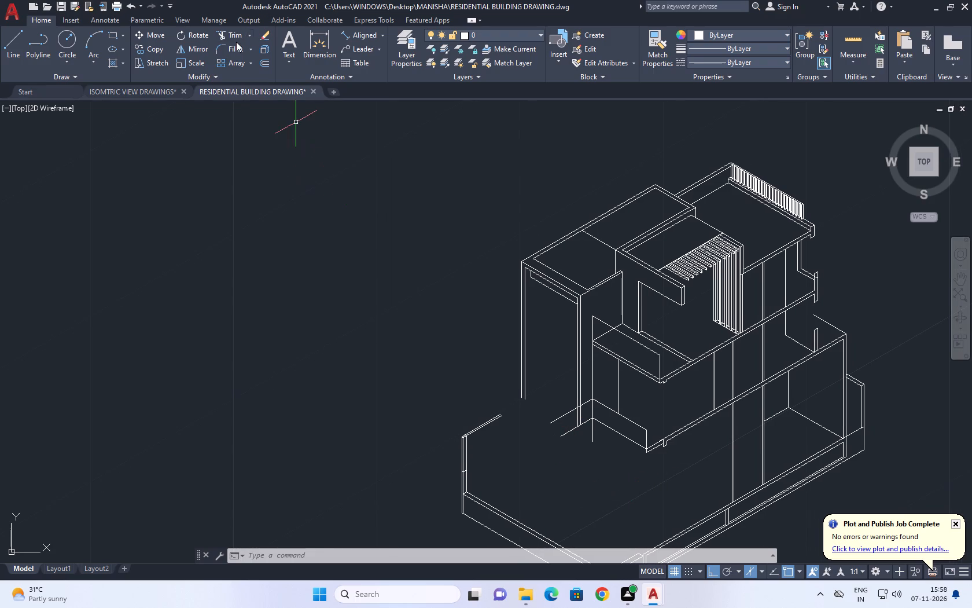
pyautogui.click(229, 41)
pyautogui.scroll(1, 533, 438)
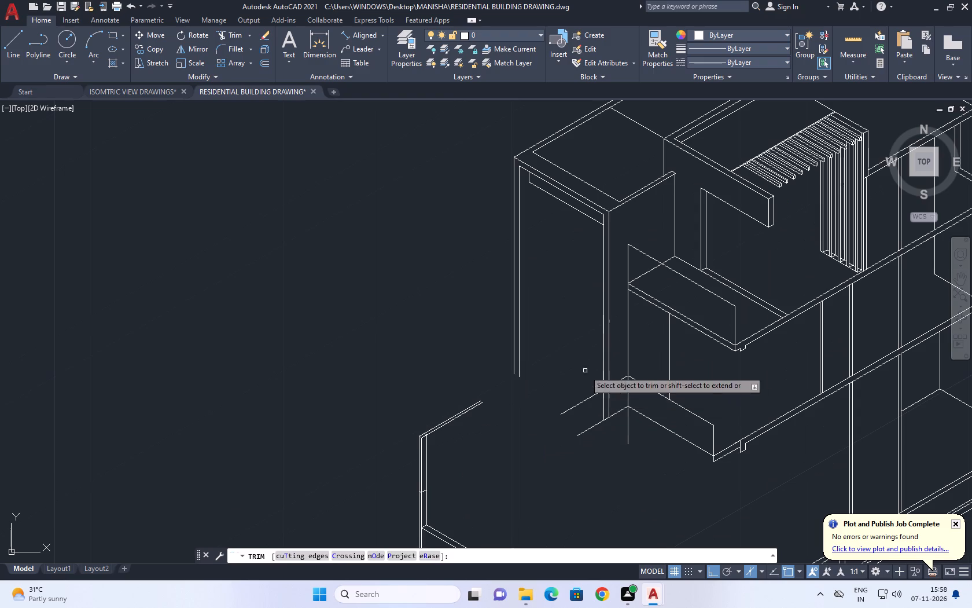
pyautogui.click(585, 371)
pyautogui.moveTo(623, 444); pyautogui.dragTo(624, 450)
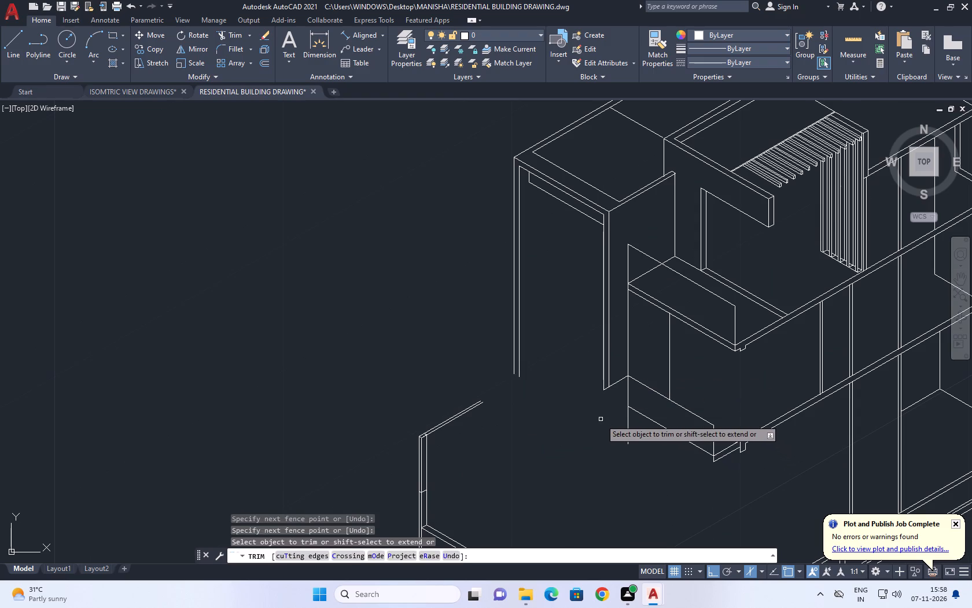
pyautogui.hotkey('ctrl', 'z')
# Trim the overhanging ends of the lower parapet's two 30° side lines back to the wall's outer vertical.
pyautogui.scroll(-1, 587, 439)
pyautogui.scroll(1, 585, 443)
pyautogui.click(542, 392)
pyautogui.click(571, 474)
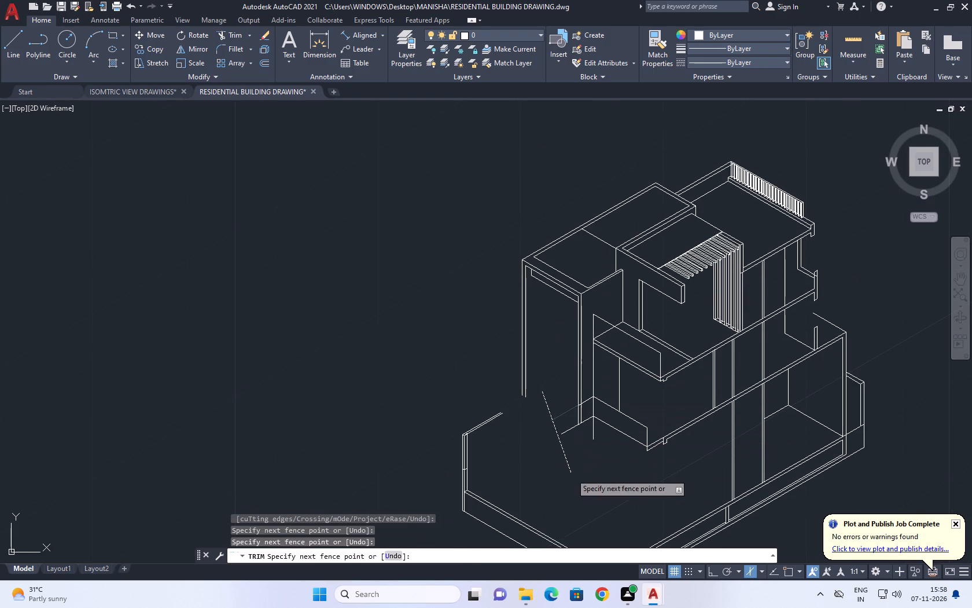
pyautogui.scroll(5, 568, 424)
pyautogui.click(570, 426)
pyautogui.moveTo(571, 471); pyautogui.dragTo(572, 463)
pyautogui.moveTo(571, 447); pyautogui.dragTo(575, 467)
pyautogui.click(587, 495)
pyautogui.click(573, 445)
pyautogui.scroll(-2, 625, 436)
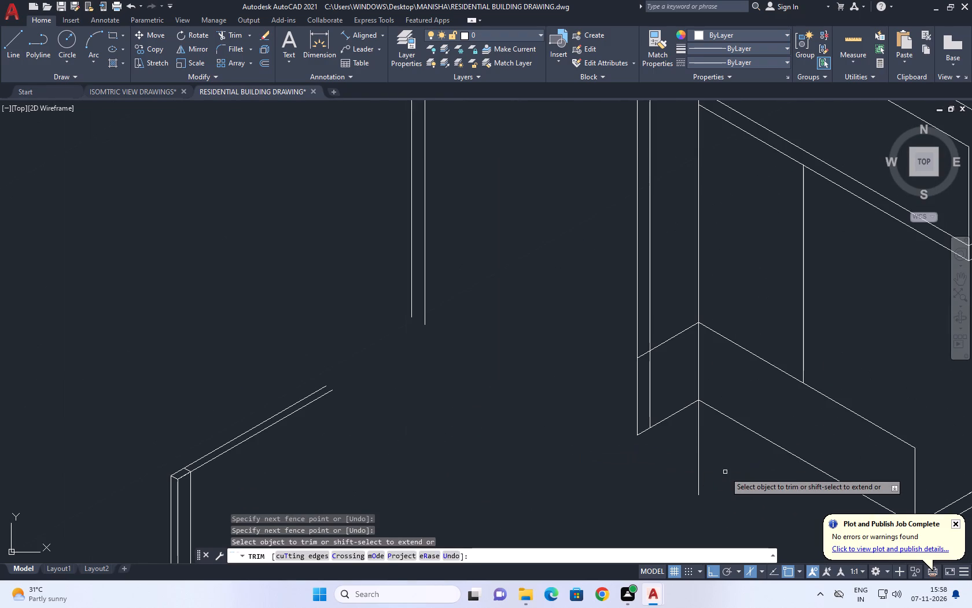
# Trim off the vertical stub hanging below the lower parapet's bottom inner corner.
pyautogui.click(725, 472)
pyautogui.click(661, 479)
# Trim the wall's inner vertical between the parapet's two side lines so it stops at the upper one, and end the trimming.
pyautogui.scroll(-1, 682, 431)
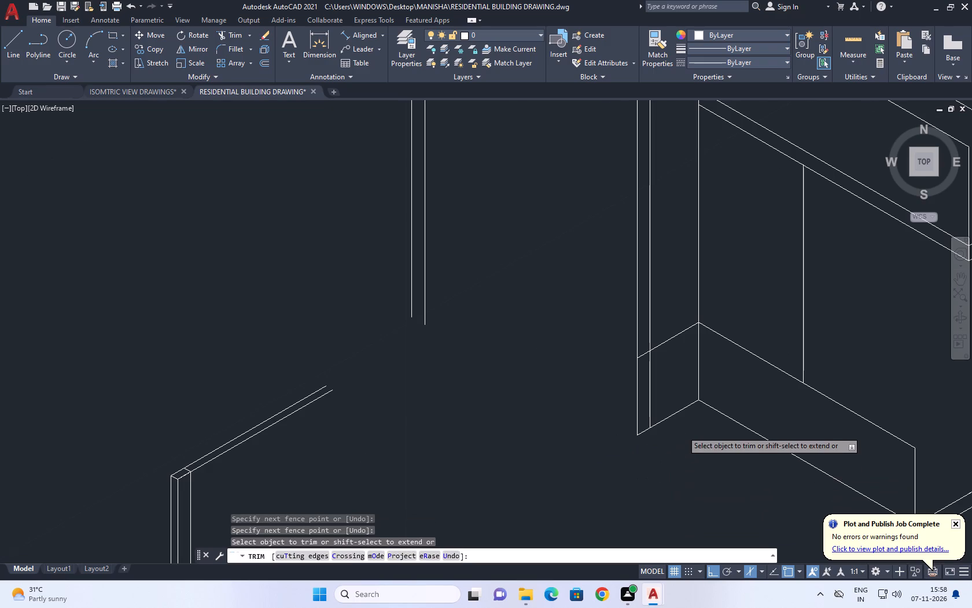
pyautogui.scroll(-1, 682, 431)
pyautogui.moveTo(682, 430); pyautogui.dragTo(680, 445, button='middle')
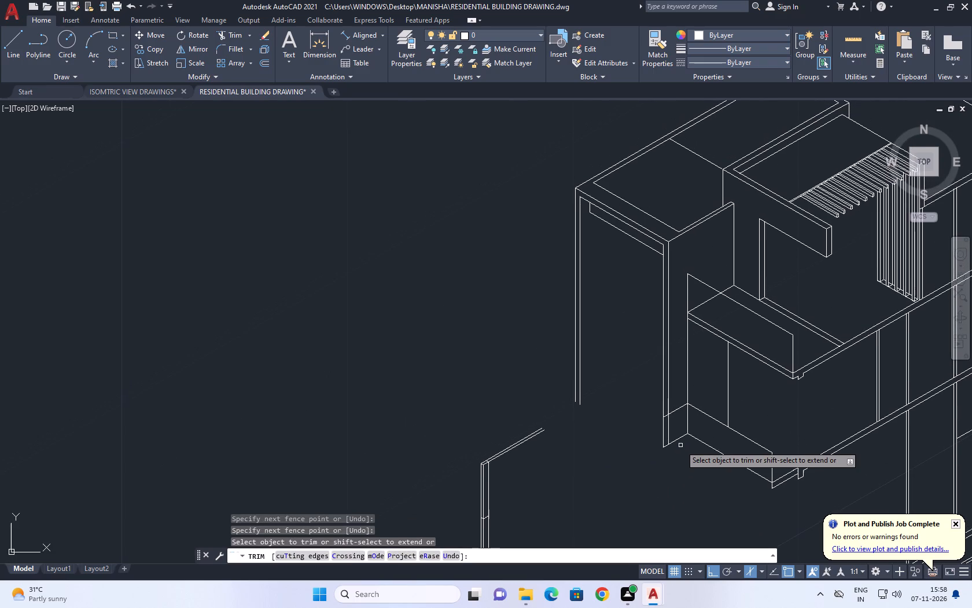
pyautogui.scroll(2, 680, 445)
pyautogui.click(646, 391)
pyautogui.click(646, 420)
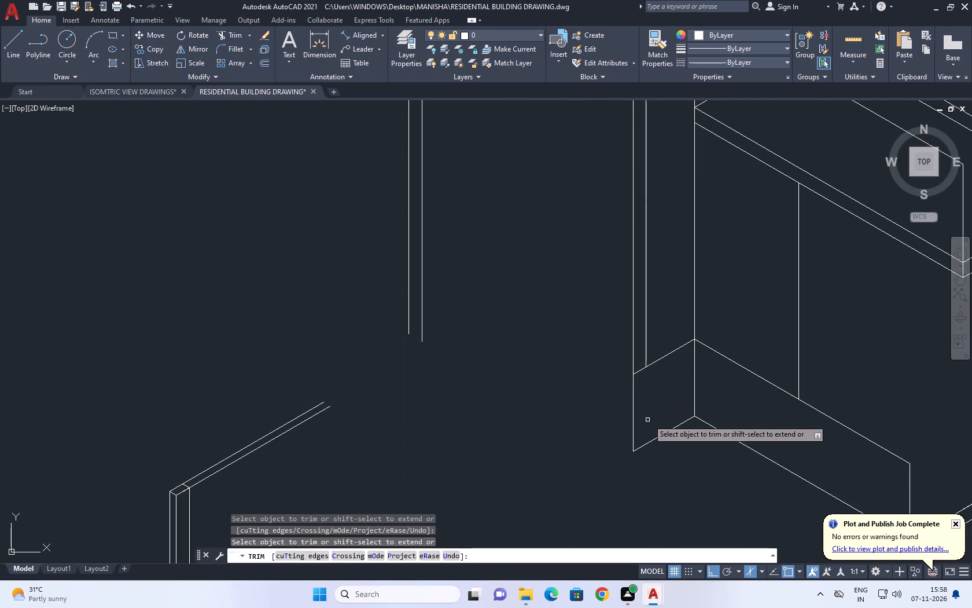
pyautogui.rightClick(665, 390)
pyautogui.click(687, 416)
pyautogui.scroll(-2, 687, 416)
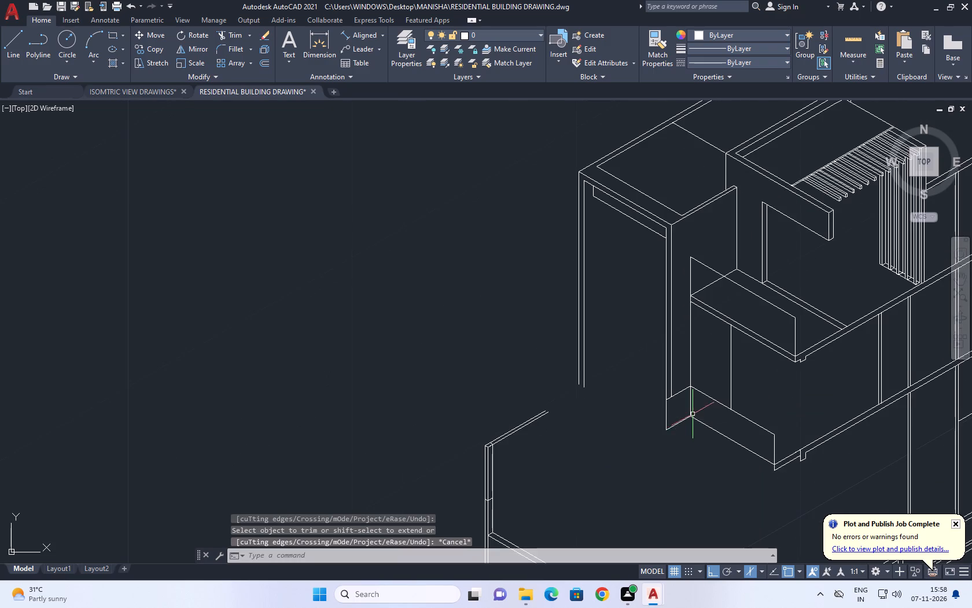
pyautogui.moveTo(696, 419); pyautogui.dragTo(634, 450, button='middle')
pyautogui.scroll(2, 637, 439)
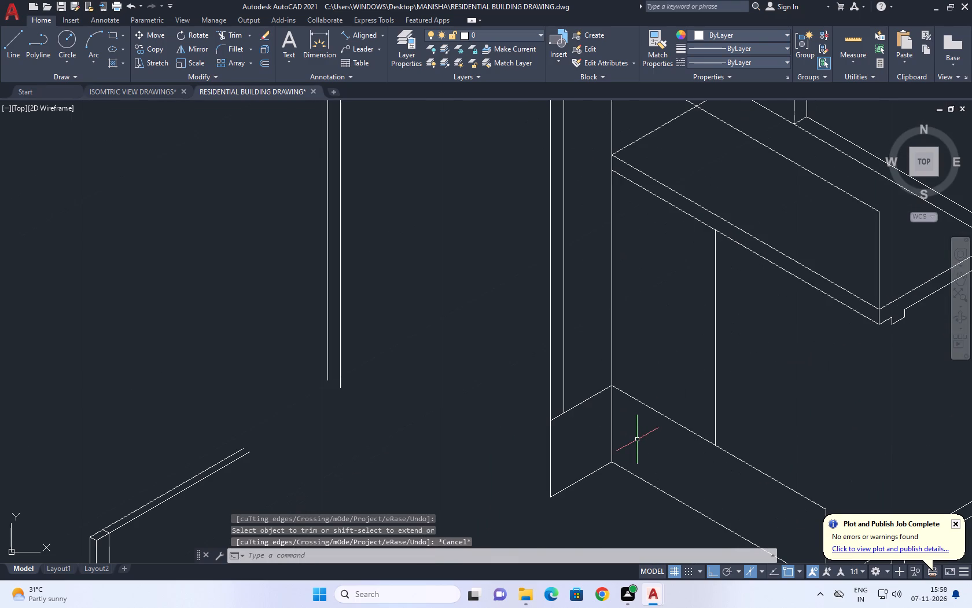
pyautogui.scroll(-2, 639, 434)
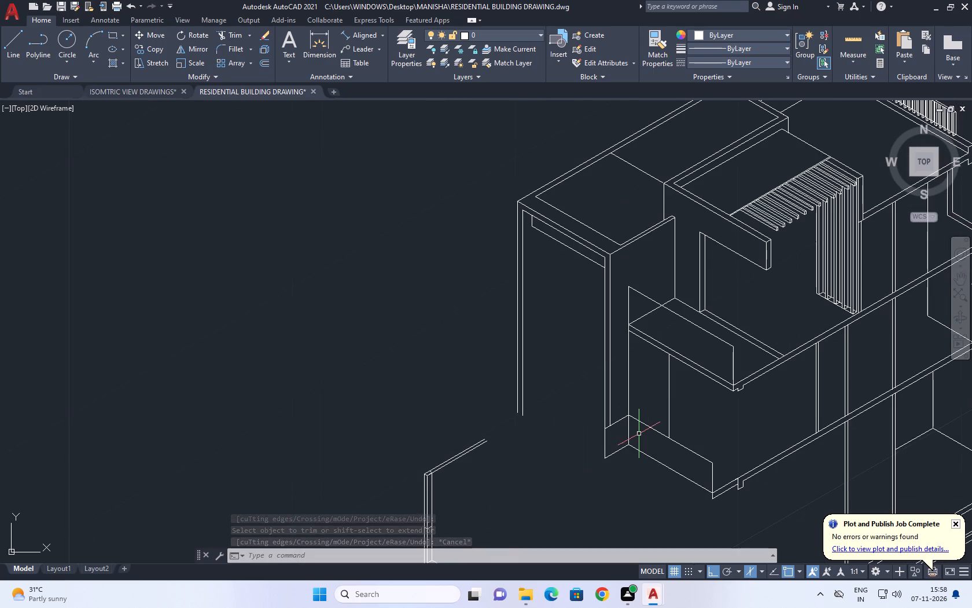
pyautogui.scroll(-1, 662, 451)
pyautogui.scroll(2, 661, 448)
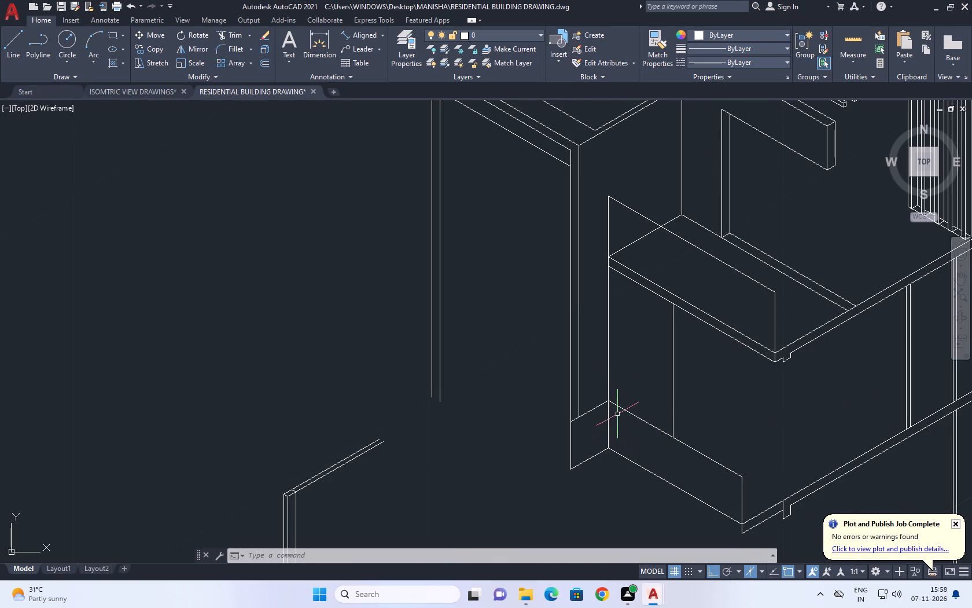
# Erase the short sloping line that crosses the two vertical wall lines above the wall base.
pyautogui.scroll(2, 599, 411)
pyautogui.click(598, 411)
pyautogui.click(582, 376)
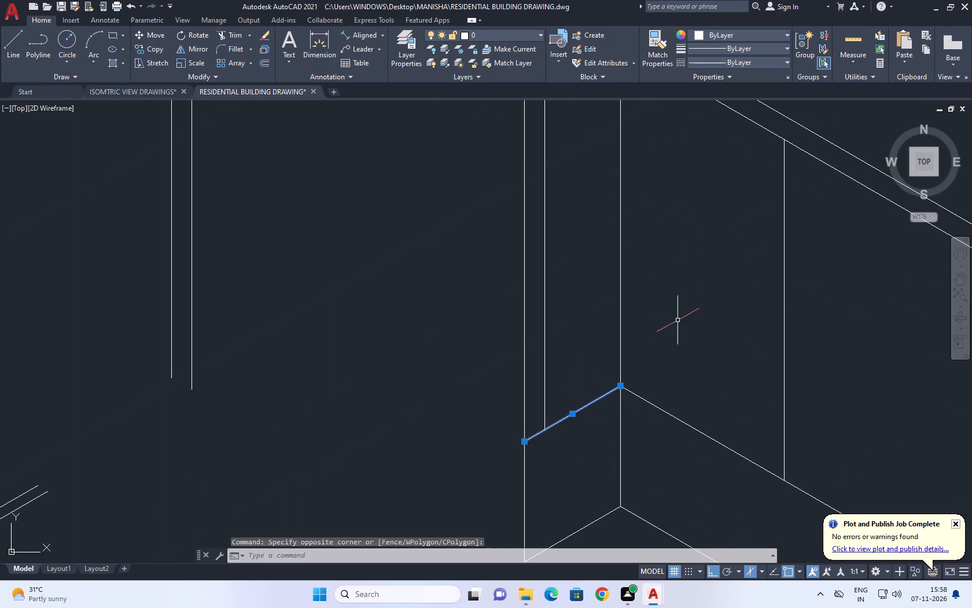
pyautogui.moveTo(678, 308); pyautogui.dragTo(676, 303, button='right')
pyautogui.click(714, 89)
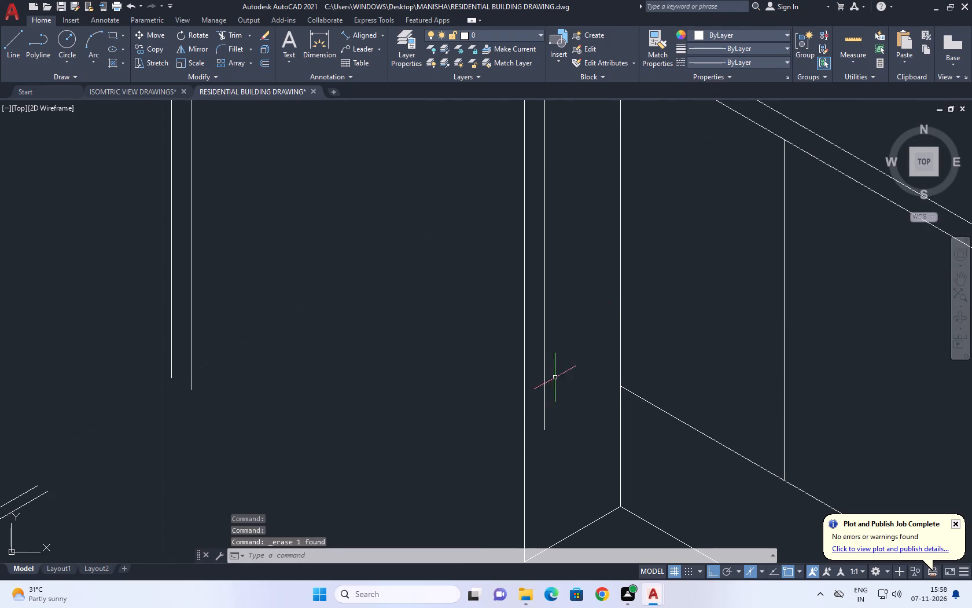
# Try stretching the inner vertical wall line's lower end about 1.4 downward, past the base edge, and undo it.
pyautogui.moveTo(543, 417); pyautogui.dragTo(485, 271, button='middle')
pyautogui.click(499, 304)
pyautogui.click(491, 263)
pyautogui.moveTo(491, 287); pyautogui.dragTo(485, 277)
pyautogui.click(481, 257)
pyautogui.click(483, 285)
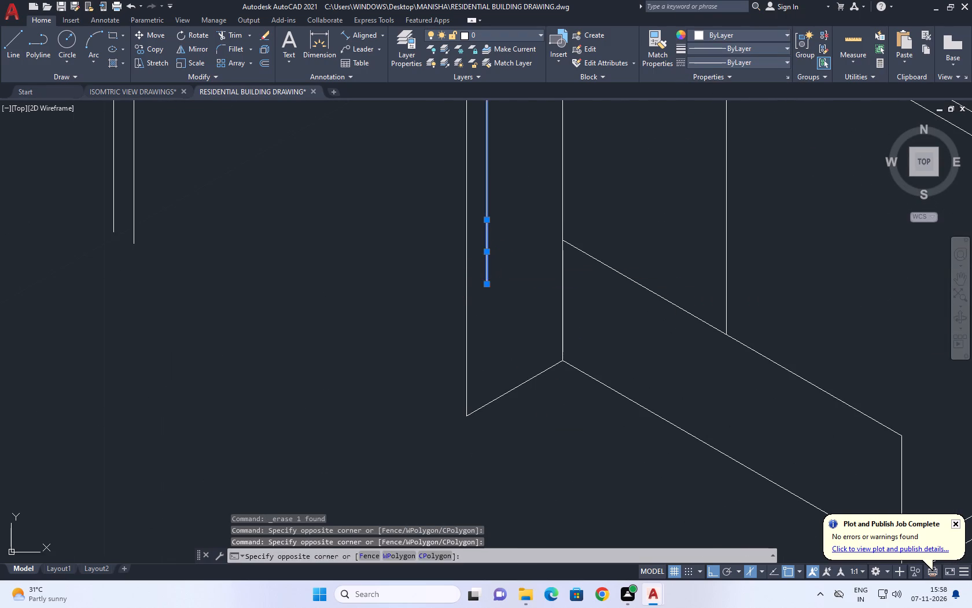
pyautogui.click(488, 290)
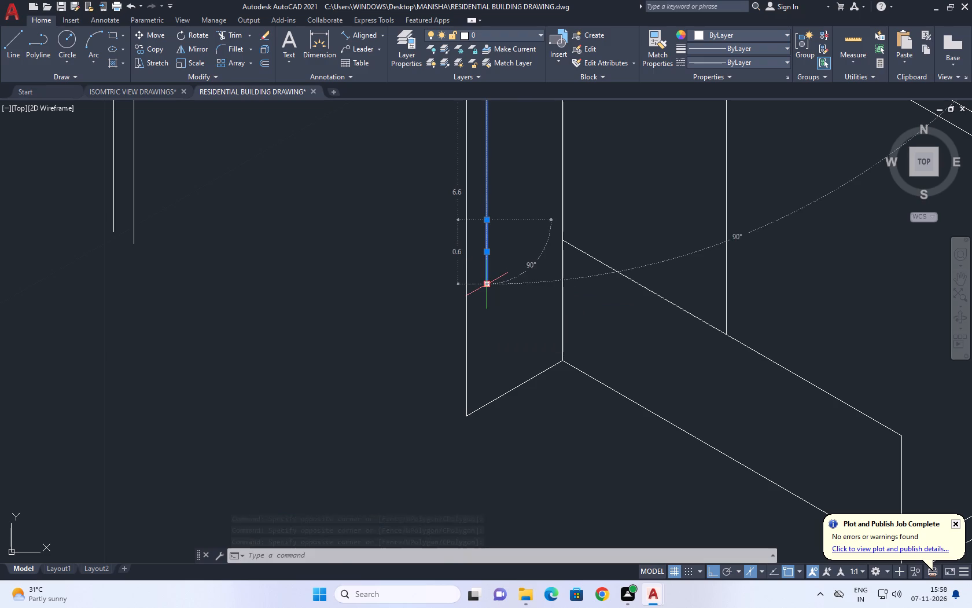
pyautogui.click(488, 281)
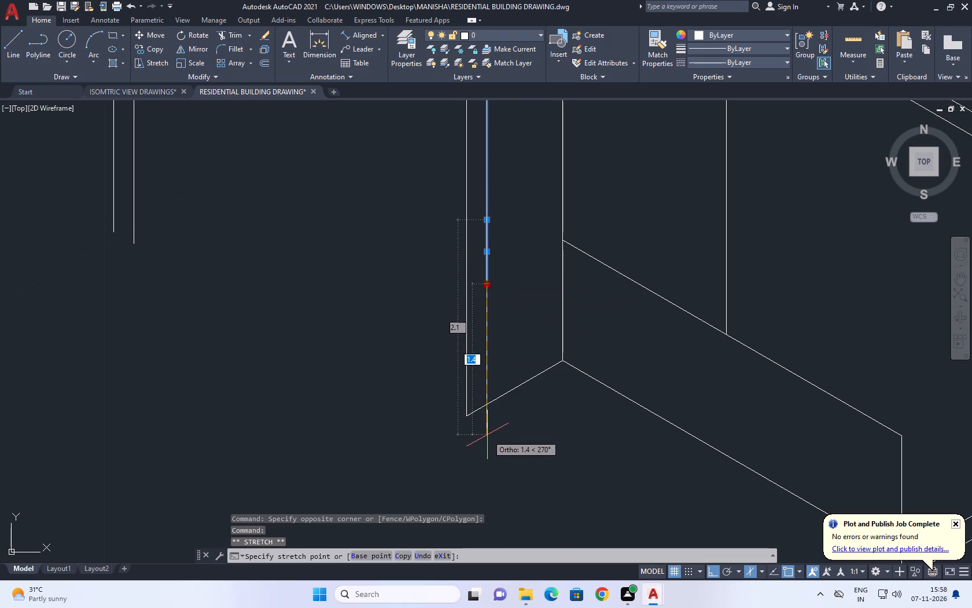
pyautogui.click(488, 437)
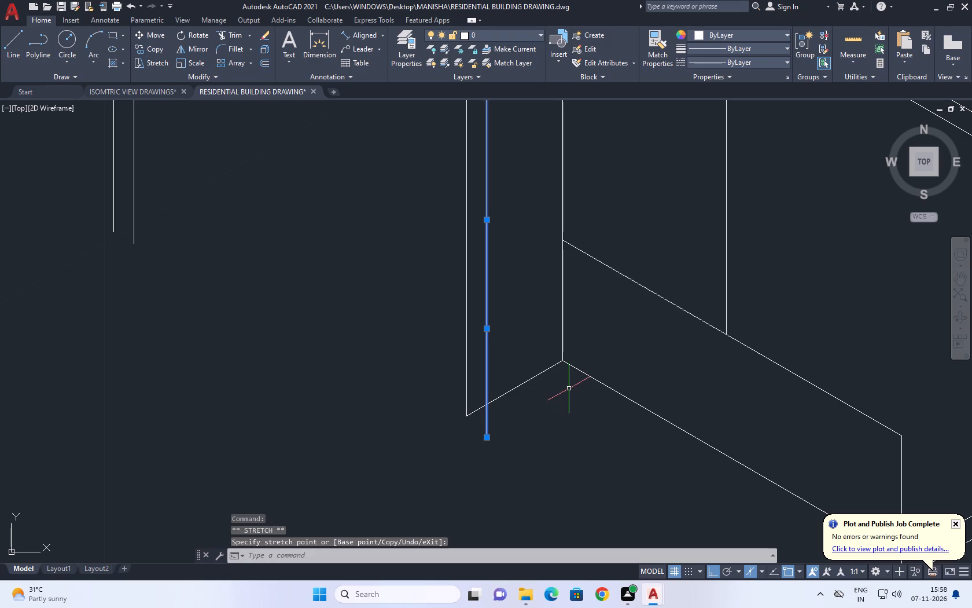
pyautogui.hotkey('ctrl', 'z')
# Extend the inner vertical wall line down to the sloping base edge.
pyautogui.press('e')
pyautogui.press('x')
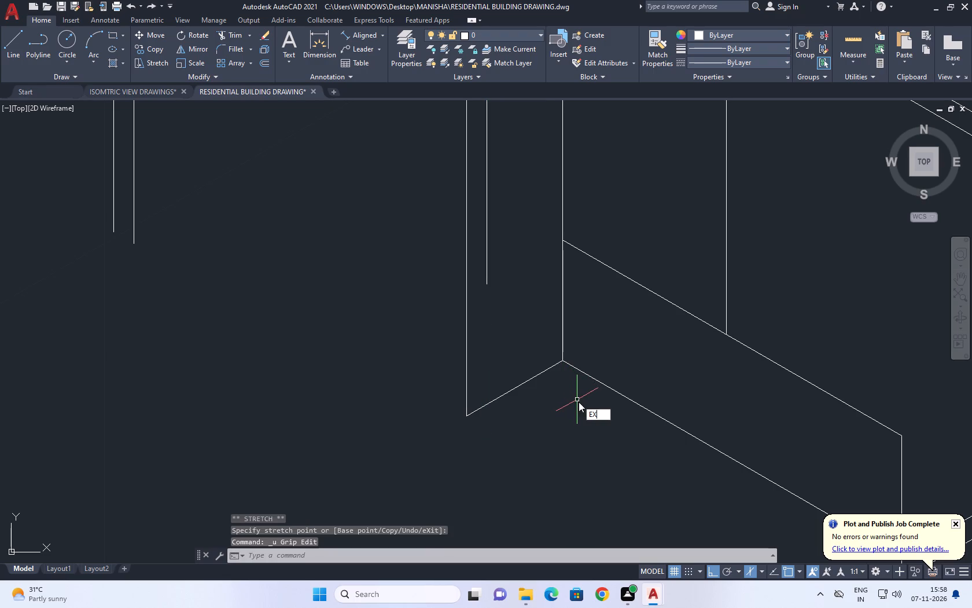
pyautogui.press('space')
pyautogui.click(495, 269)
pyautogui.click(484, 292)
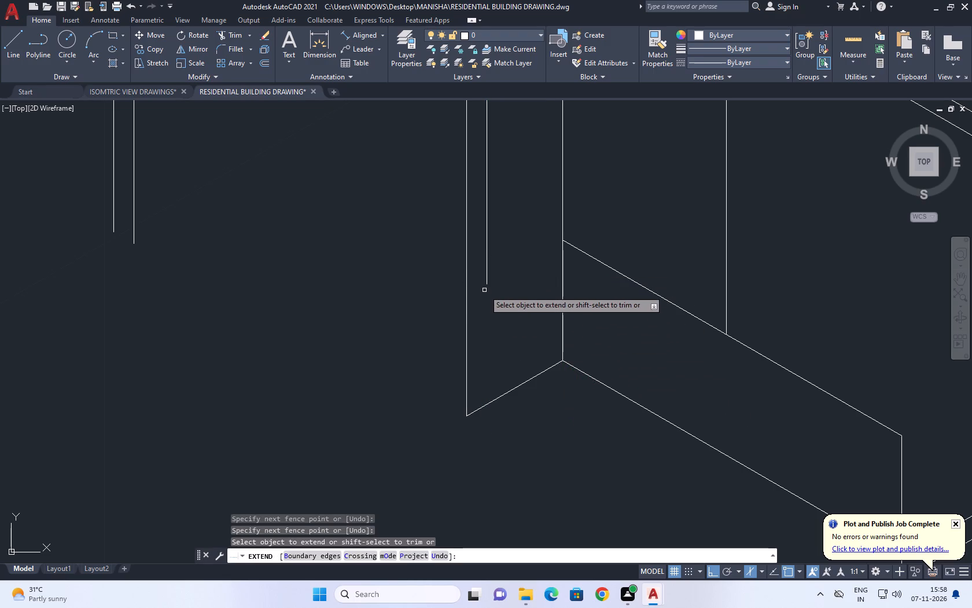
pyautogui.click(485, 287)
pyautogui.click(494, 274)
pyautogui.press('space')
pyautogui.press('space')
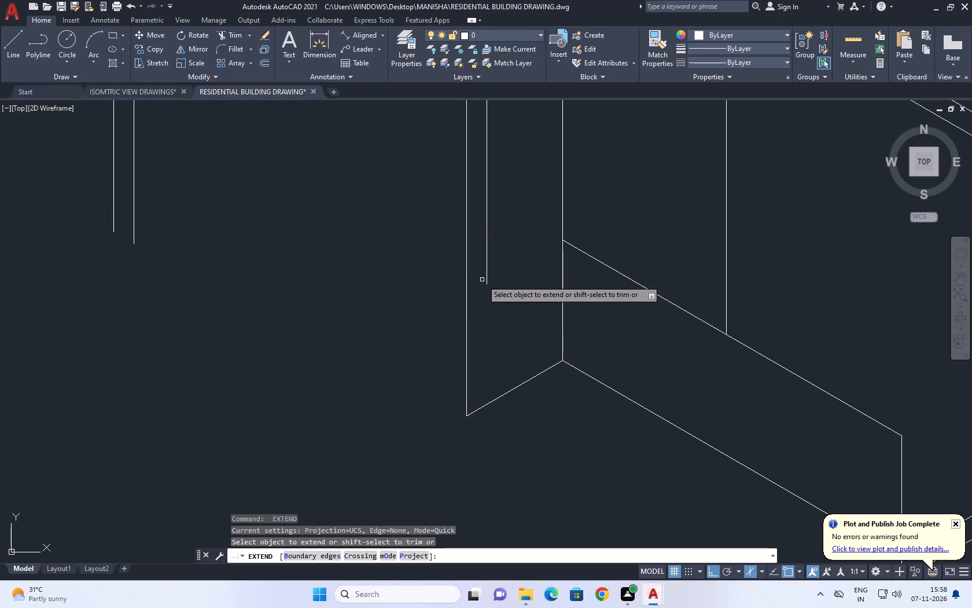
pyautogui.click(482, 280)
pyautogui.click(526, 269)
pyautogui.press('space')
# Draw a line on the left isoplane from the foot of the inner vertical wall line, sloping away from the base edge.
pyautogui.scroll(-2, 529, 293)
pyautogui.moveTo(531, 284); pyautogui.dragTo(564, 373, button='middle')
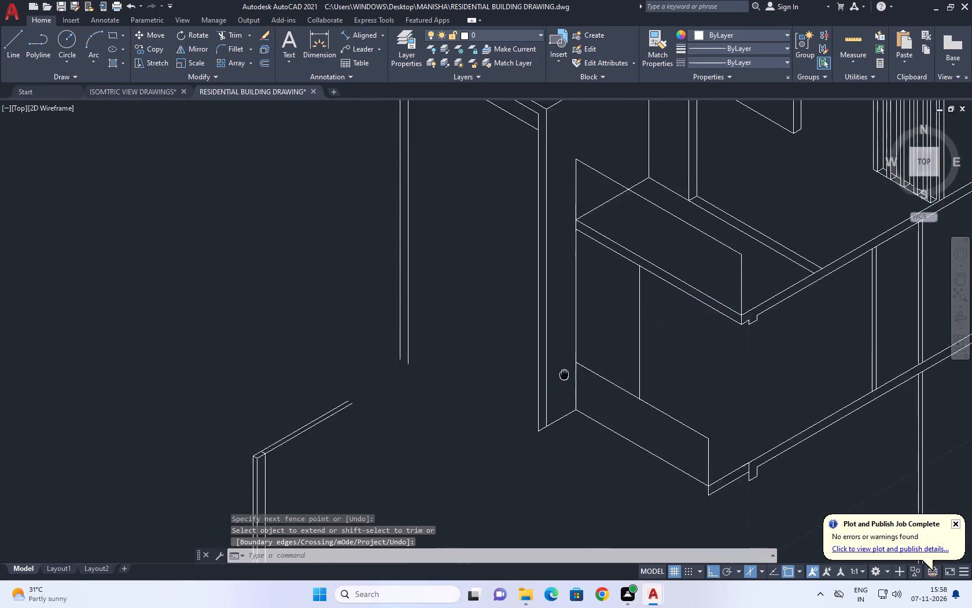
pyautogui.scroll(-1, 565, 375)
pyautogui.moveTo(554, 294); pyautogui.dragTo(562, 306, button='middle')
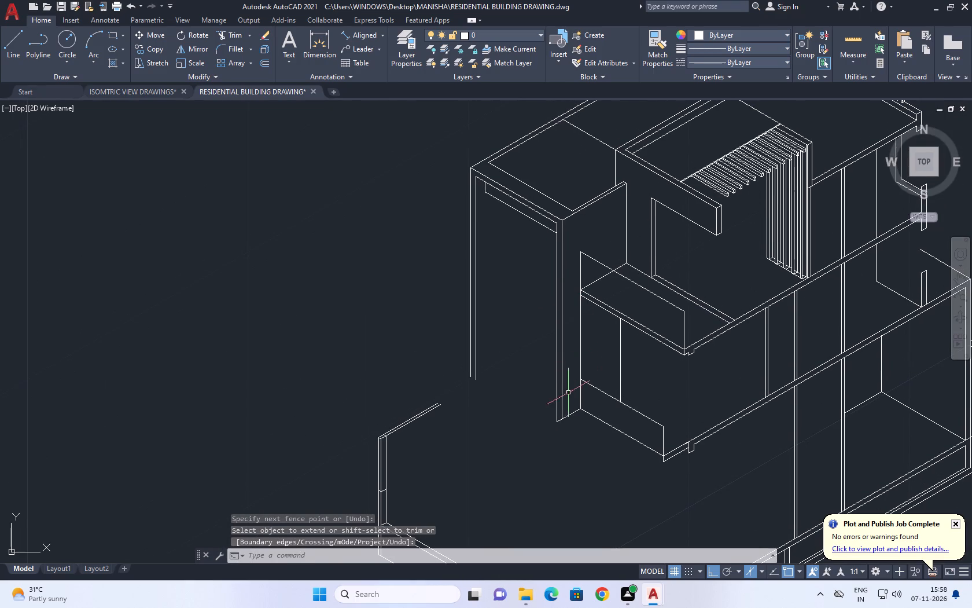
pyautogui.moveTo(550, 395); pyautogui.dragTo(566, 421, button='middle')
pyautogui.moveTo(566, 420); pyautogui.dragTo(591, 451, button='middle')
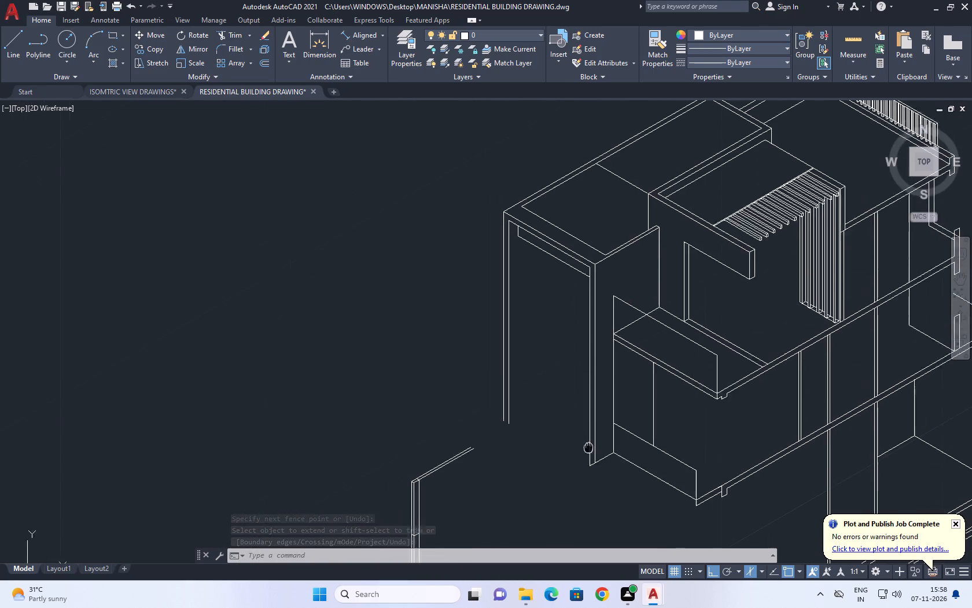
pyautogui.moveTo(591, 451); pyautogui.dragTo(605, 466, button='middle')
pyautogui.press('l')
pyautogui.press('space')
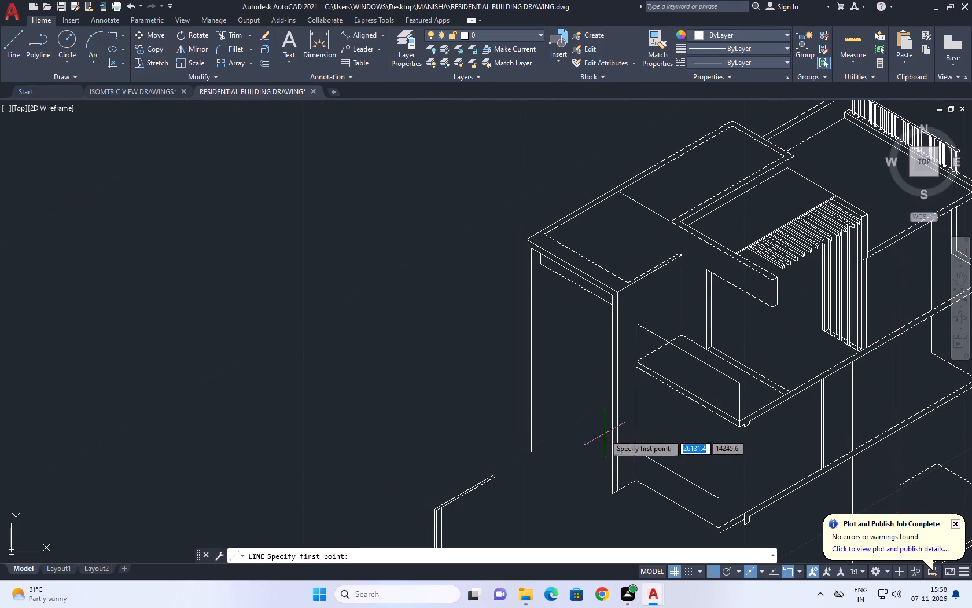
pyautogui.scroll(3, 609, 488)
pyautogui.click(628, 504)
pyautogui.click(535, 437)
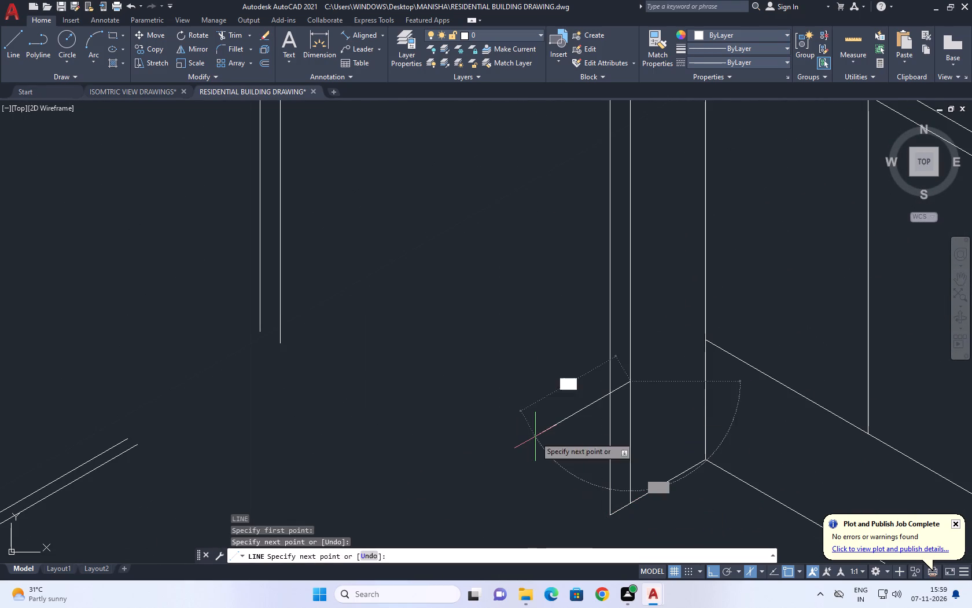
pyautogui.hotkey('ctrl', 'z')
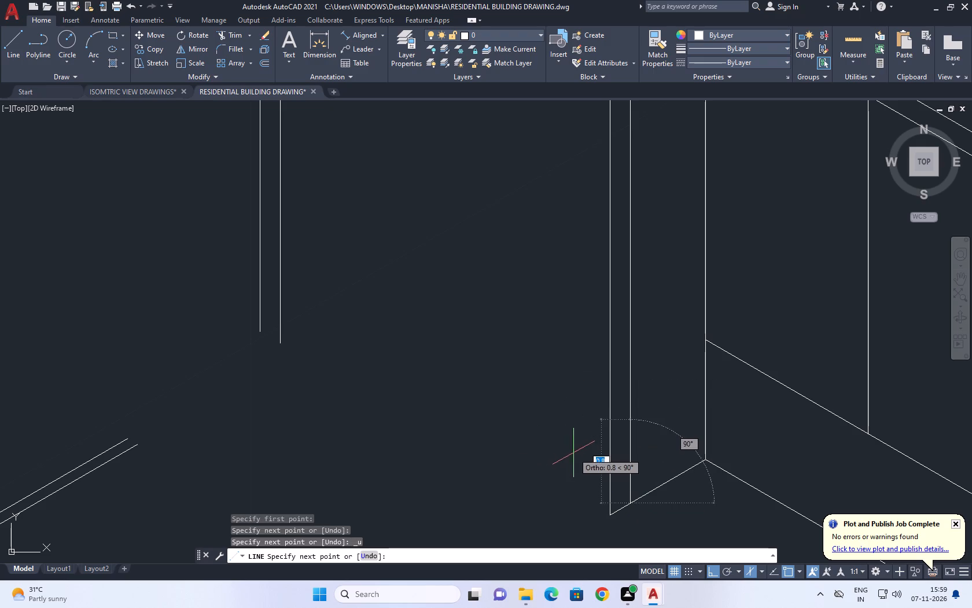
pyautogui.press('F5')
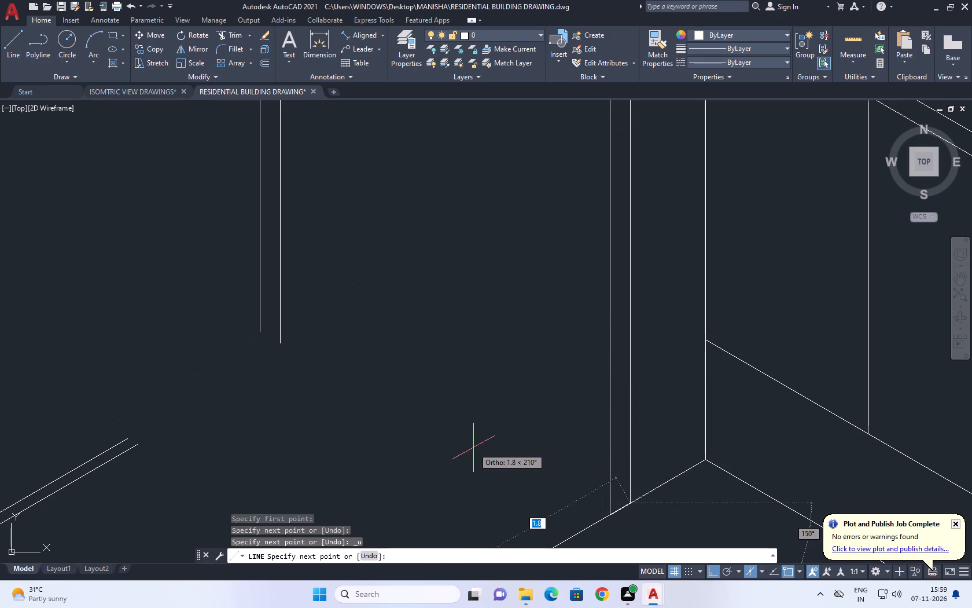
pyautogui.click(536, 433)
pyautogui.press('space')
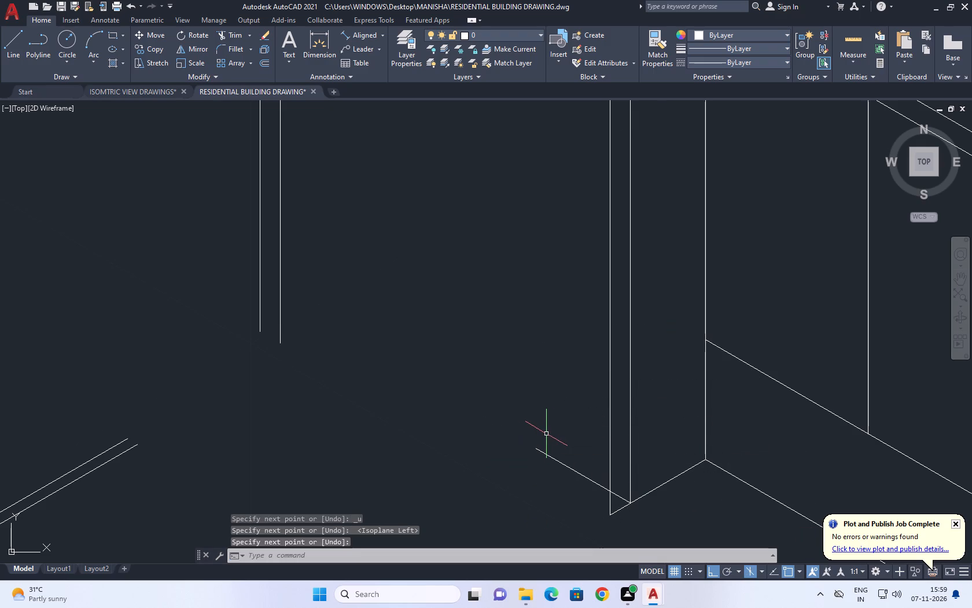
# Trim the outer vertical line and the base edge stub that project past the new base line.
pyautogui.write('TR')
pyautogui.press('space')
pyautogui.click(610, 508)
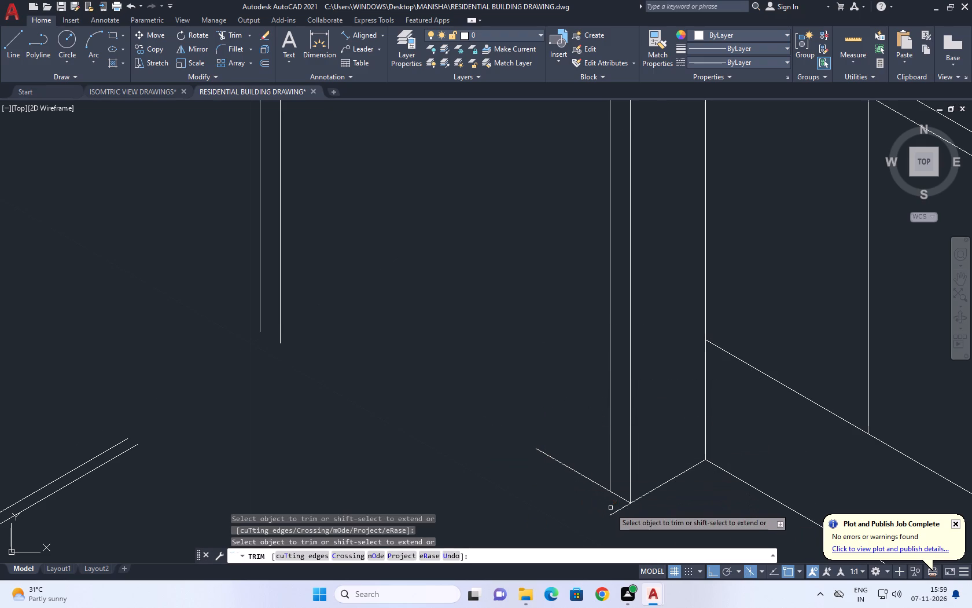
pyautogui.click(613, 509)
pyautogui.click(617, 514)
pyautogui.press('space')
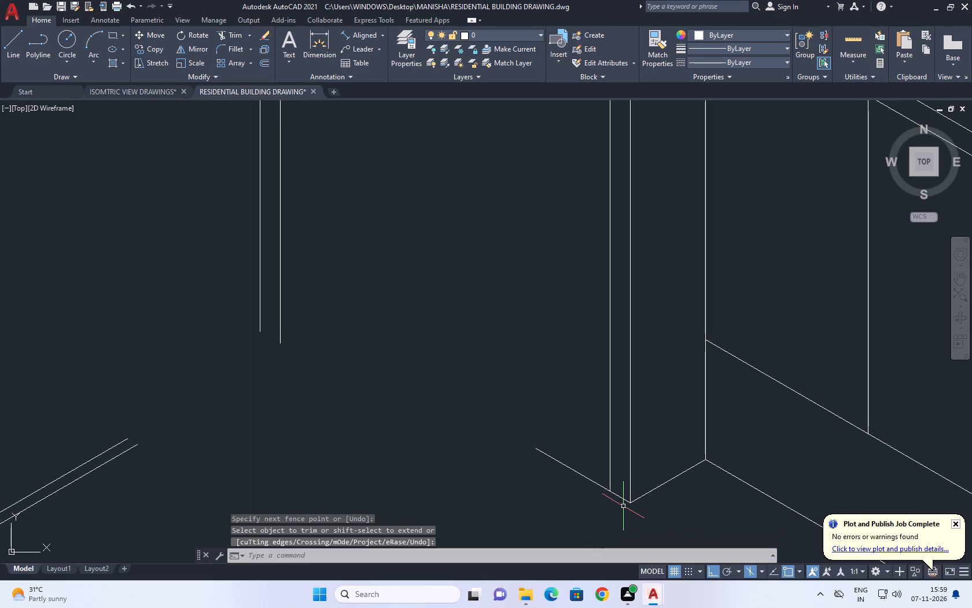
# Draw a small ellipse at the free end of the new base line.
pyautogui.scroll(-1, 623, 506)
pyautogui.moveTo(622, 503); pyautogui.dragTo(654, 525, button='middle')
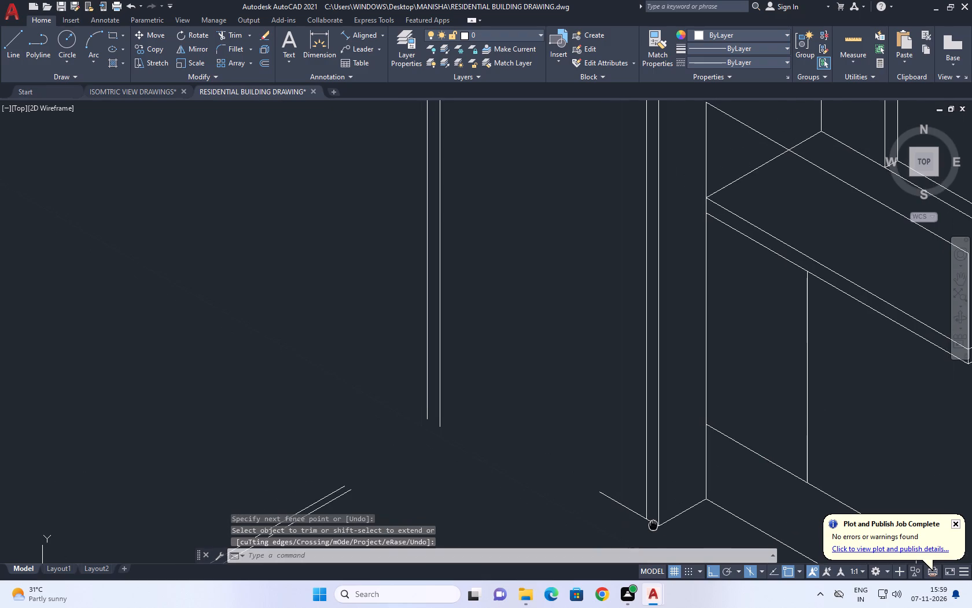
pyautogui.moveTo(654, 525); pyautogui.dragTo(656, 527, button='middle')
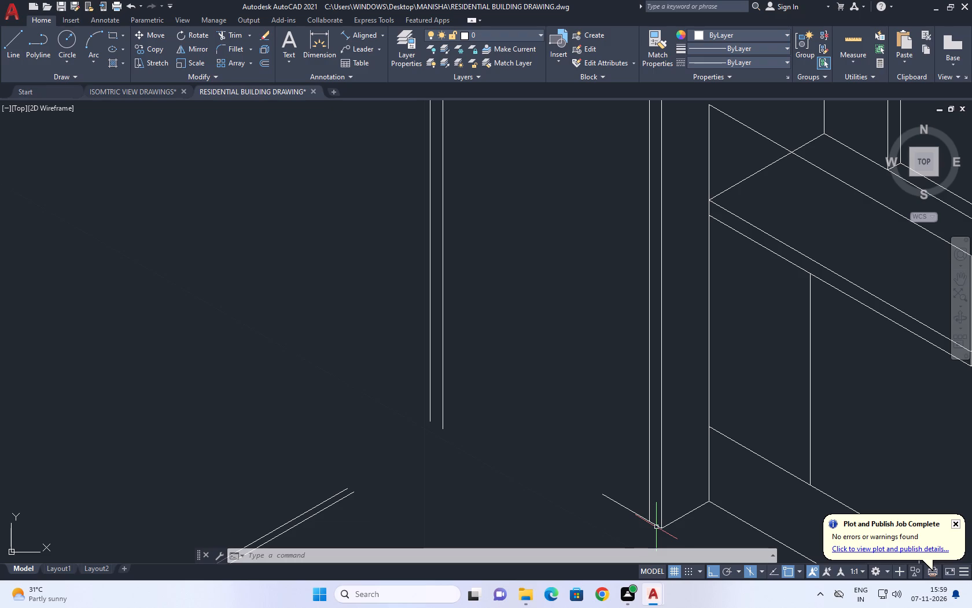
pyautogui.moveTo(498, 455); pyautogui.dragTo(526, 470, button='middle')
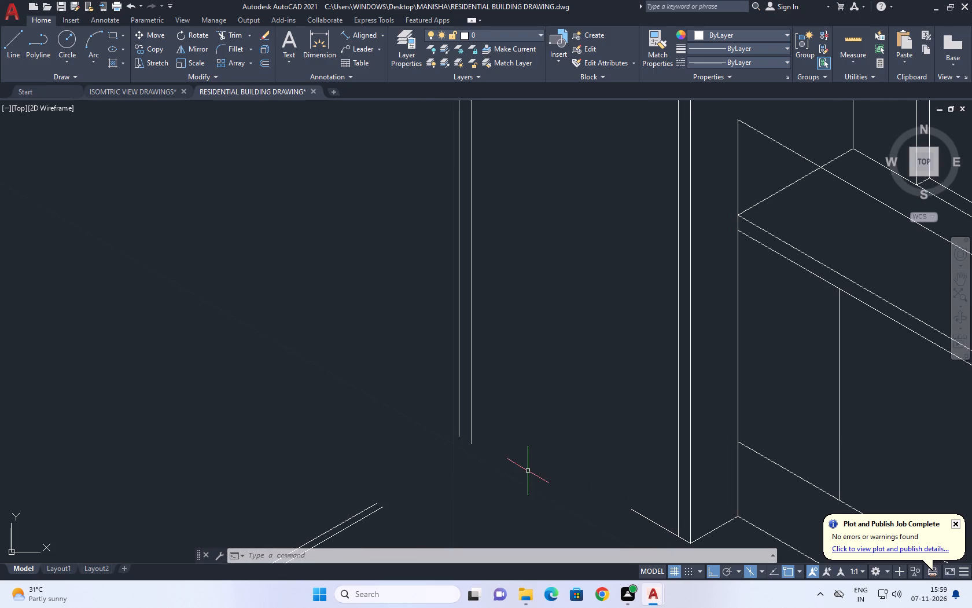
pyautogui.write('EL')
pyautogui.press('space')
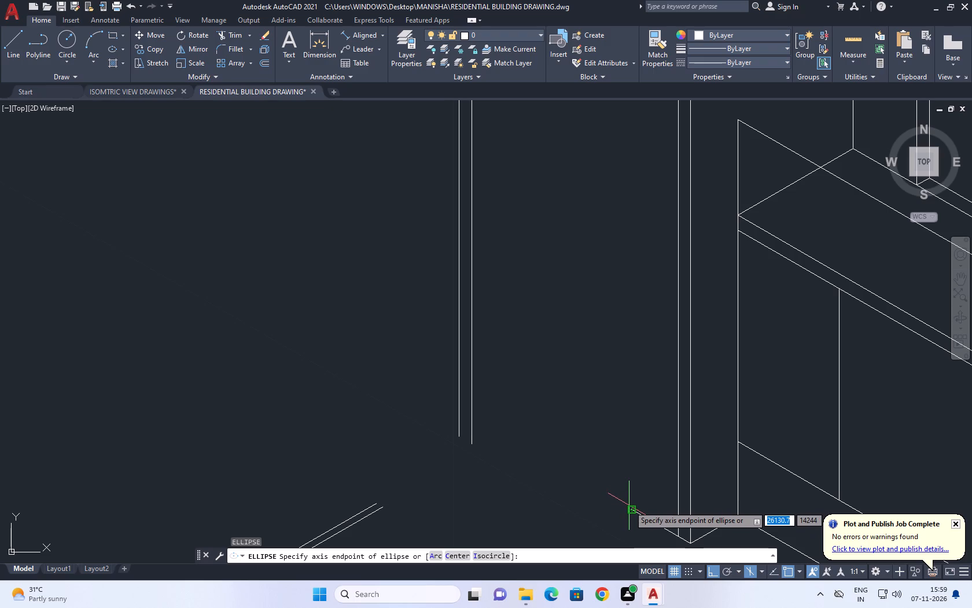
pyautogui.press('space')
pyautogui.press('space')
pyautogui.press('space')
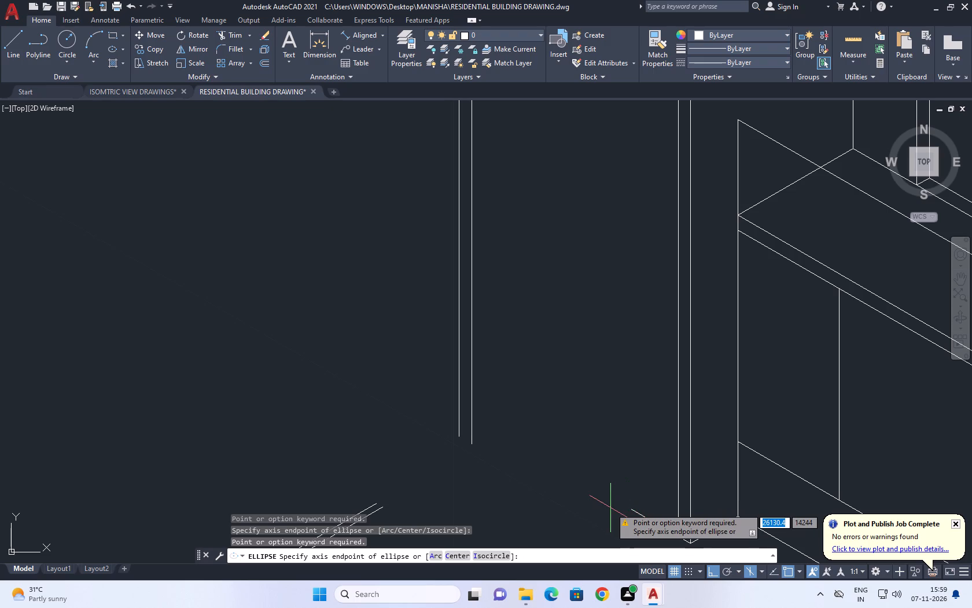
pyautogui.press('e')
pyautogui.press('x')
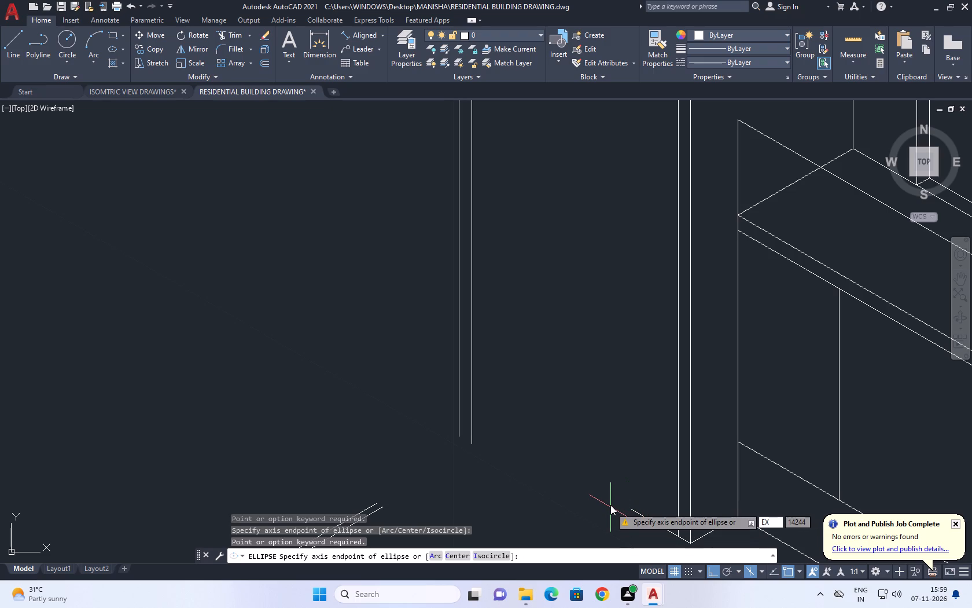
pyautogui.press('space')
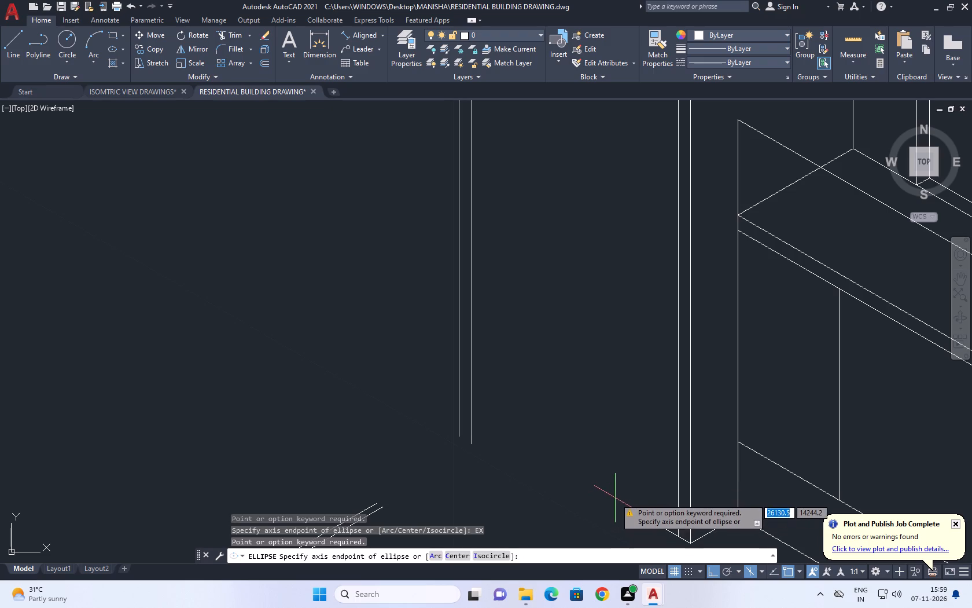
pyautogui.click(615, 498)
pyautogui.click(613, 511)
pyautogui.click(632, 506)
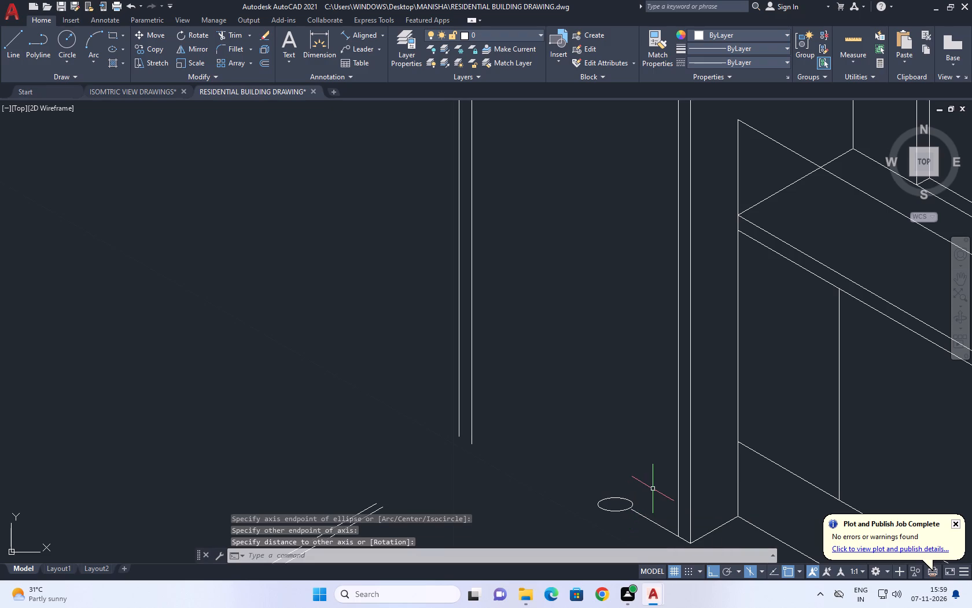
# Erase the sloping line across the lower wall, under the projecting slab.
pyautogui.moveTo(637, 495); pyautogui.dragTo(624, 509, button='middle')
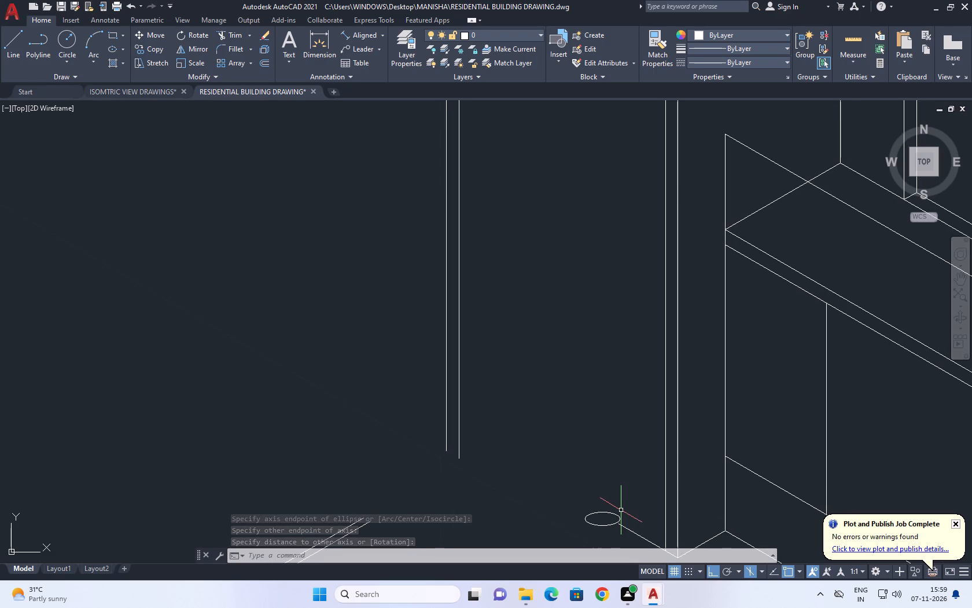
pyautogui.moveTo(607, 534); pyautogui.dragTo(586, 539, button='middle')
pyautogui.scroll(-1, 606, 535)
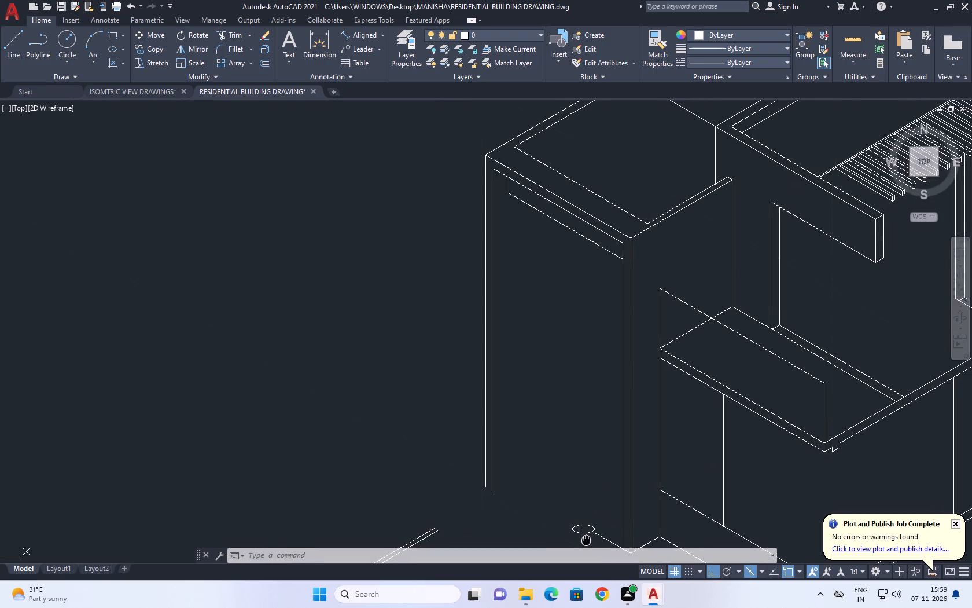
pyautogui.moveTo(586, 539); pyautogui.dragTo(583, 539, button='middle')
pyautogui.scroll(1, 581, 539)
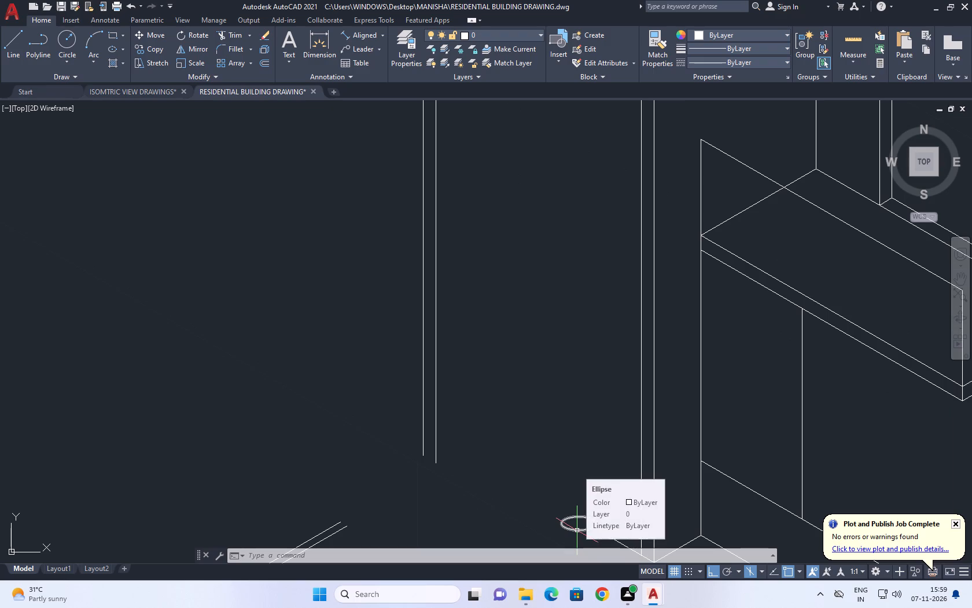
pyautogui.moveTo(591, 516); pyautogui.dragTo(570, 517, button='middle')
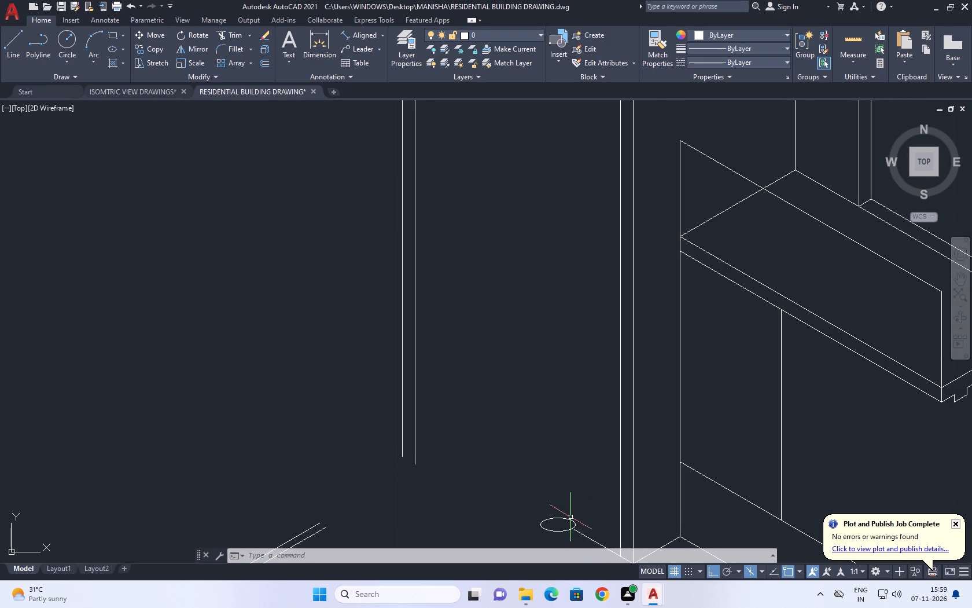
pyautogui.moveTo(614, 497); pyautogui.dragTo(606, 501, button='middle')
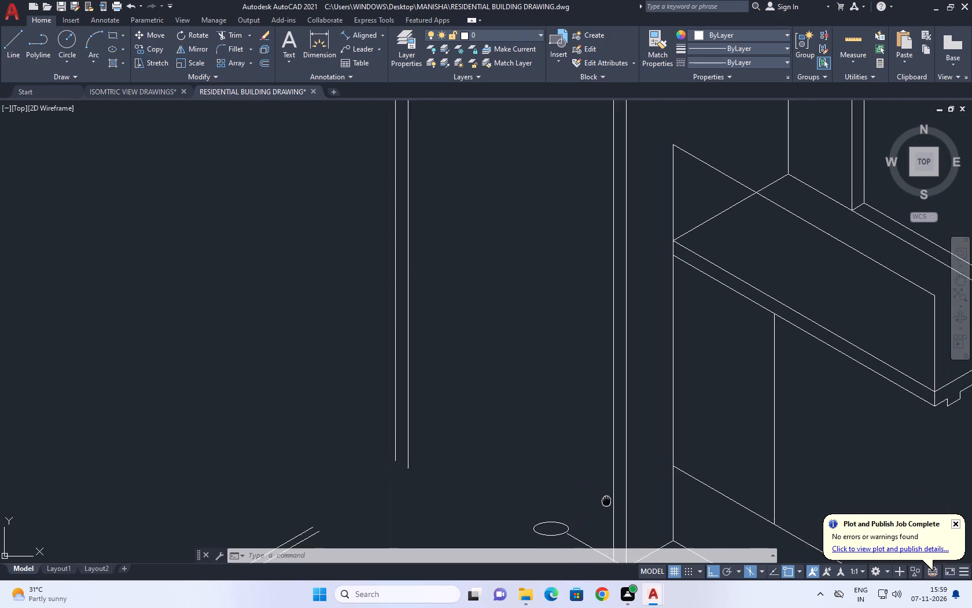
pyautogui.moveTo(606, 501); pyautogui.dragTo(543, 504, button='middle')
pyautogui.click(632, 482)
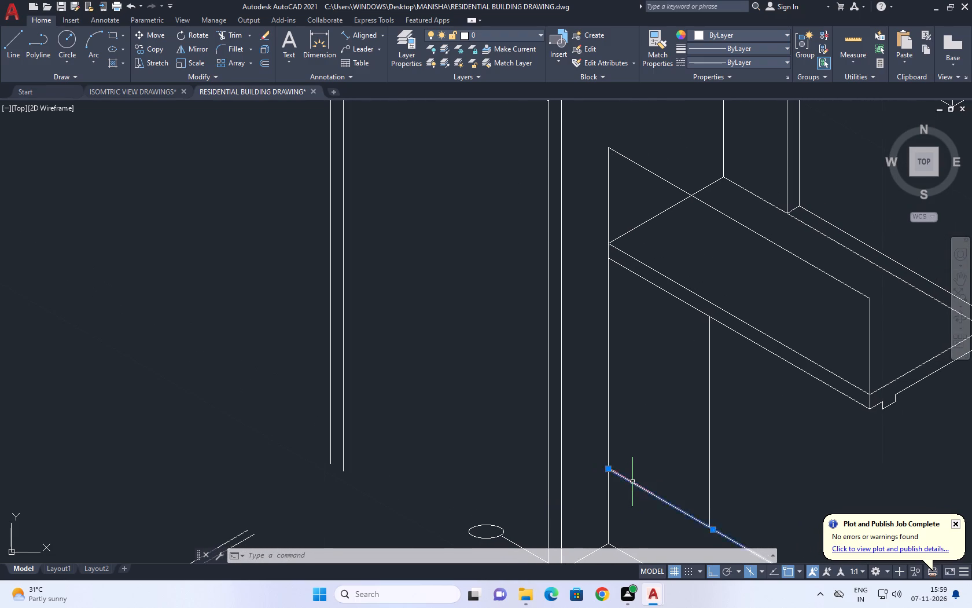
pyautogui.press('Delete')
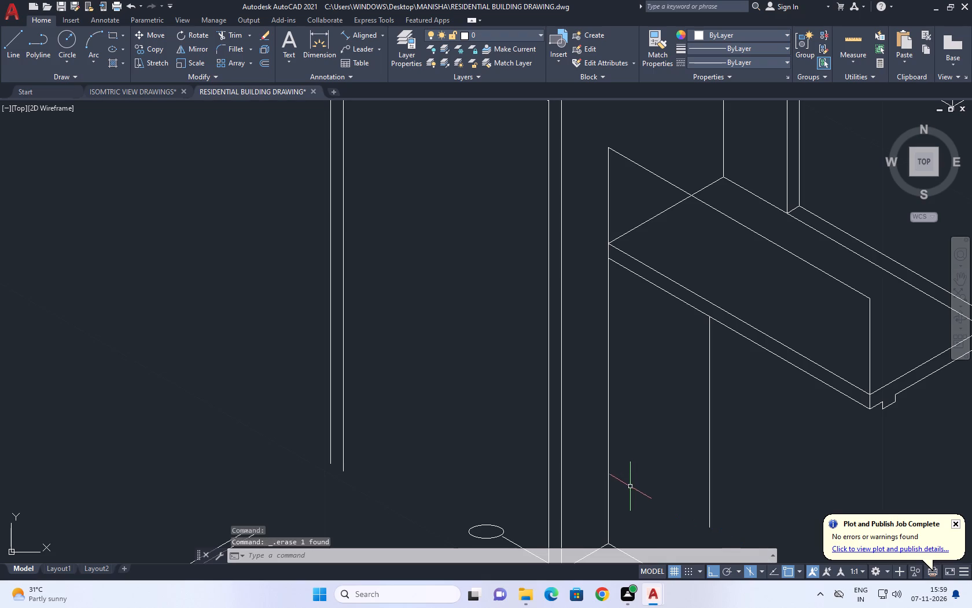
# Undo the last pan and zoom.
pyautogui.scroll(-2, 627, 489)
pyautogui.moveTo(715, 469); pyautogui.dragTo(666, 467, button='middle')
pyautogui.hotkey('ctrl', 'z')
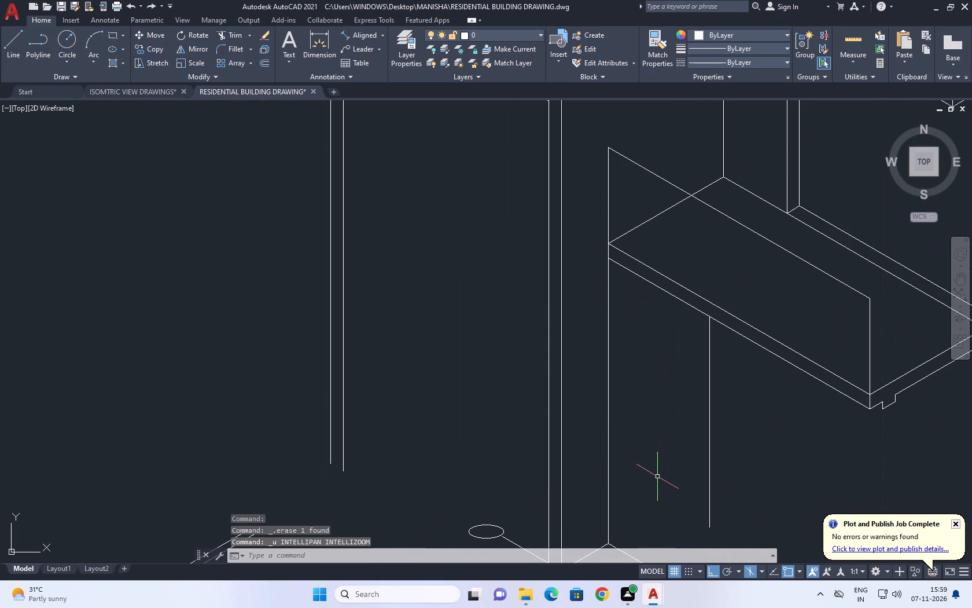
# Undo the erasure of the sloping line across the lower wall, under the projecting slab.
pyautogui.hotkey('ctrl', 'z')
pyautogui.scroll(1, 636, 465)
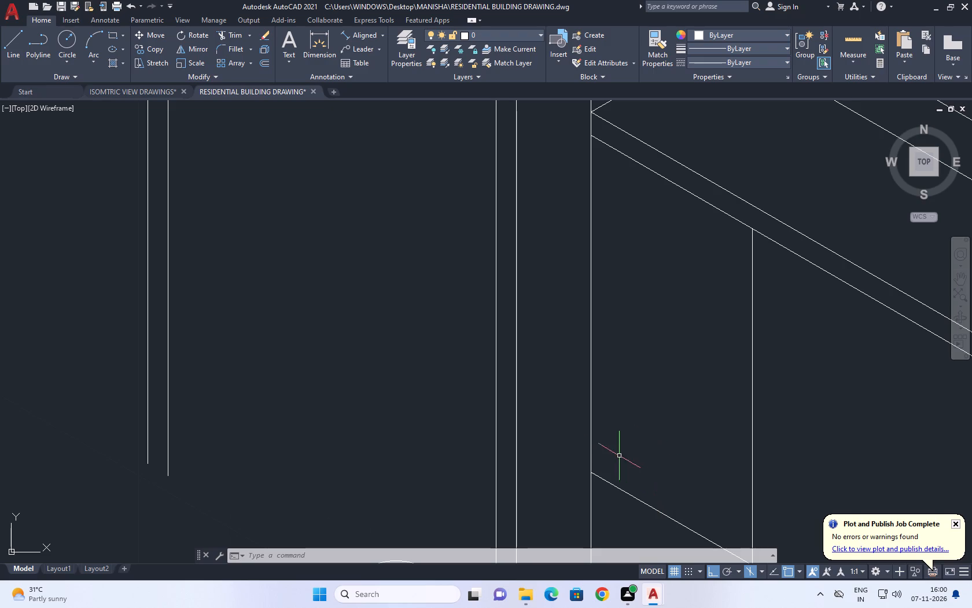
# Copy the lower wall's base line straight down to the bottom corner of the floor slab edge.
pyautogui.scroll(-3, 594, 427)
pyautogui.moveTo(745, 370); pyautogui.dragTo(693, 362, button='middle')
pyautogui.moveTo(559, 447); pyautogui.dragTo(565, 391, button='middle')
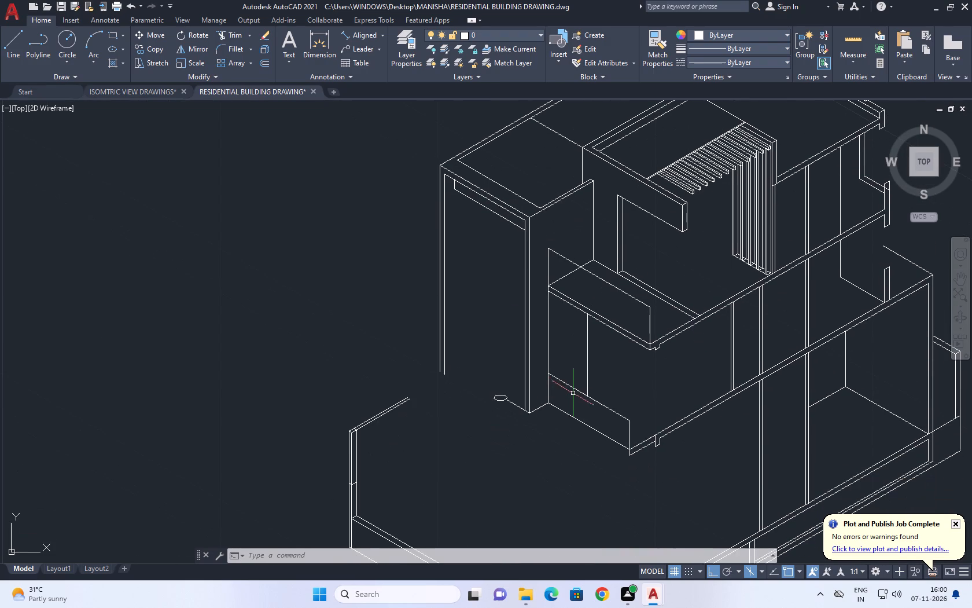
pyautogui.click(590, 428)
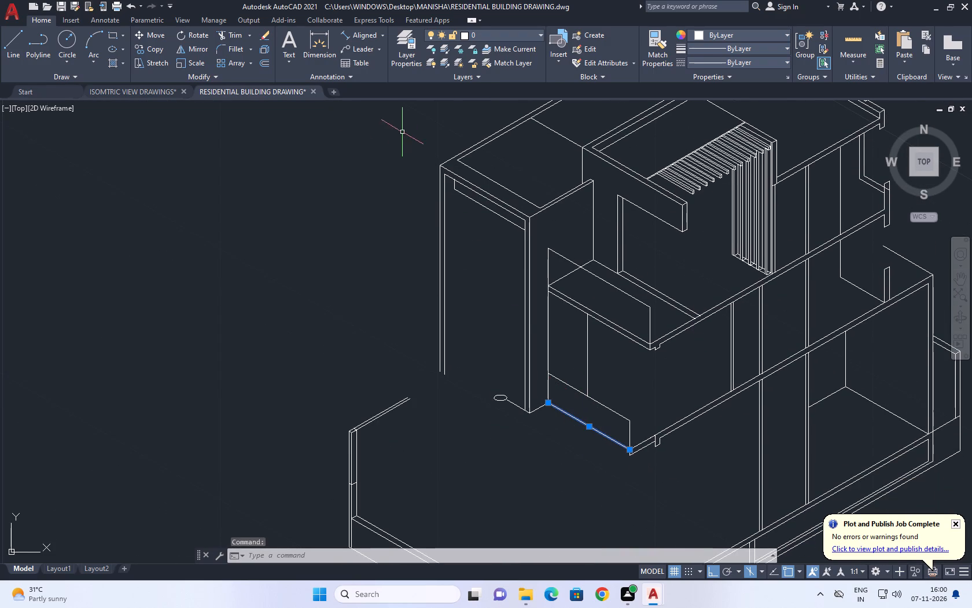
pyautogui.click(156, 49)
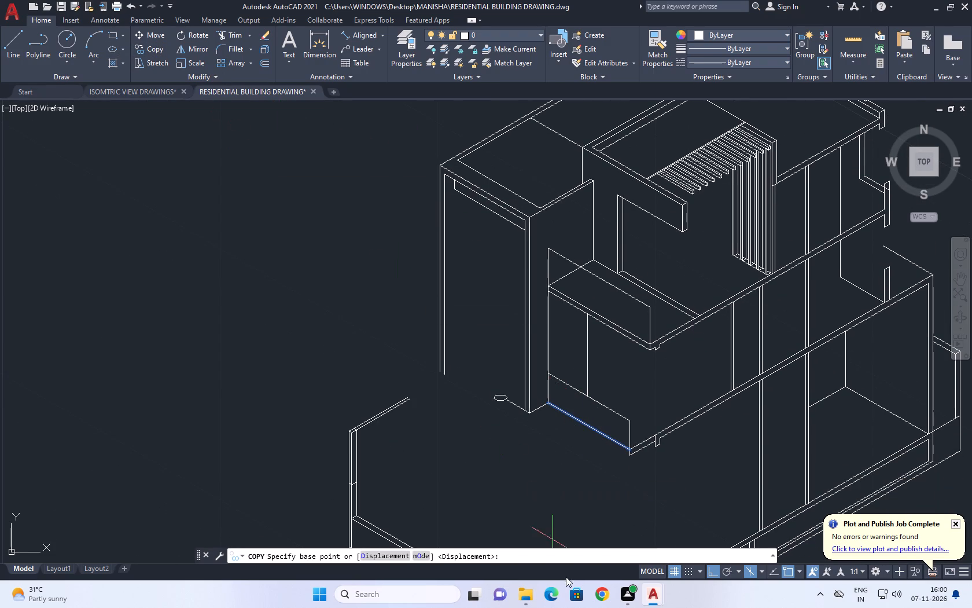
pyautogui.scroll(4, 633, 473)
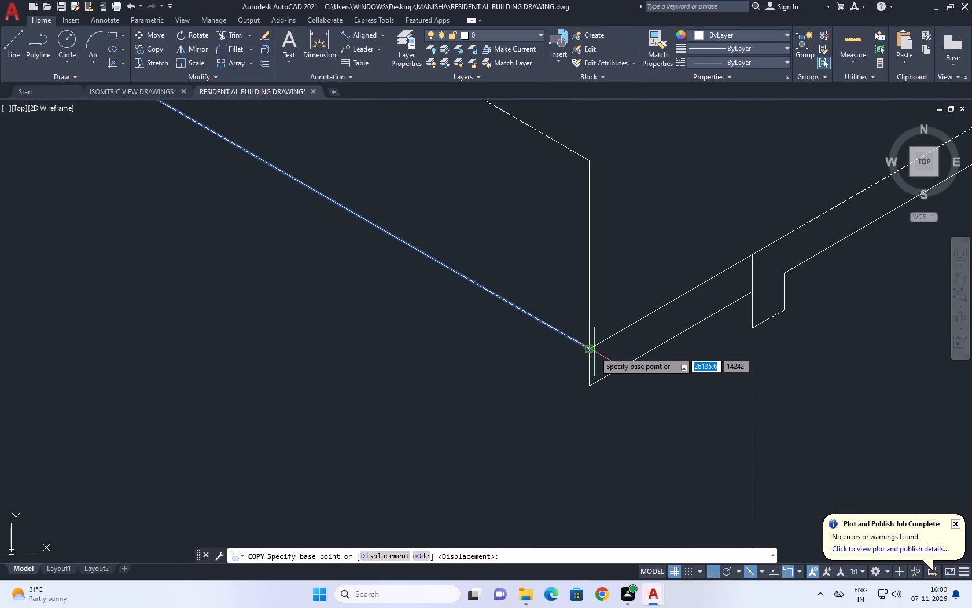
pyautogui.click(587, 347)
pyautogui.click(591, 386)
pyautogui.rightClick(601, 303)
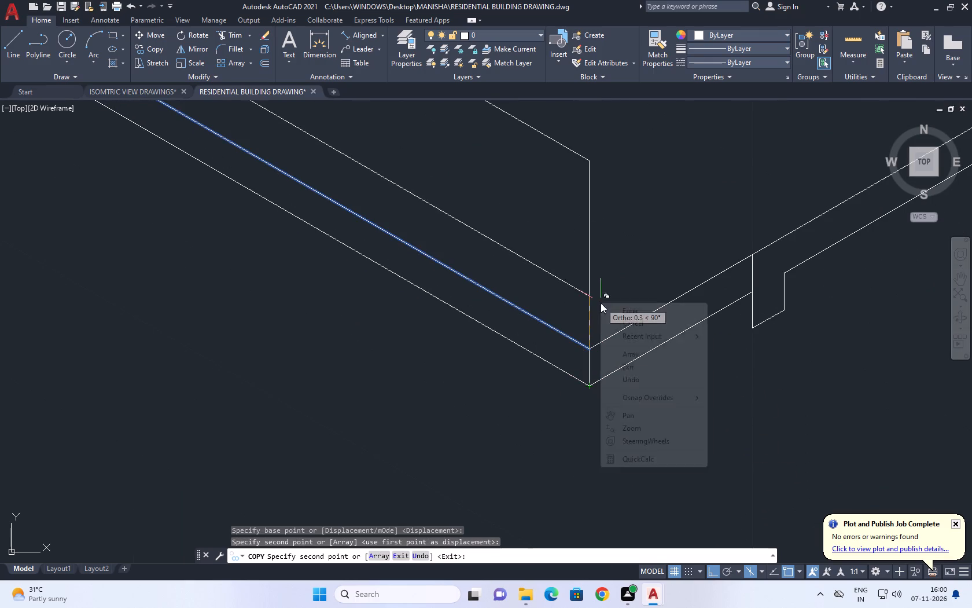
pyautogui.click(657, 324)
# Fillet the copied slab-edge line with the vertical wall line at its open end to close the corner.
pyautogui.scroll(-2, 619, 367)
pyautogui.moveTo(678, 347); pyautogui.dragTo(684, 390, button='middle')
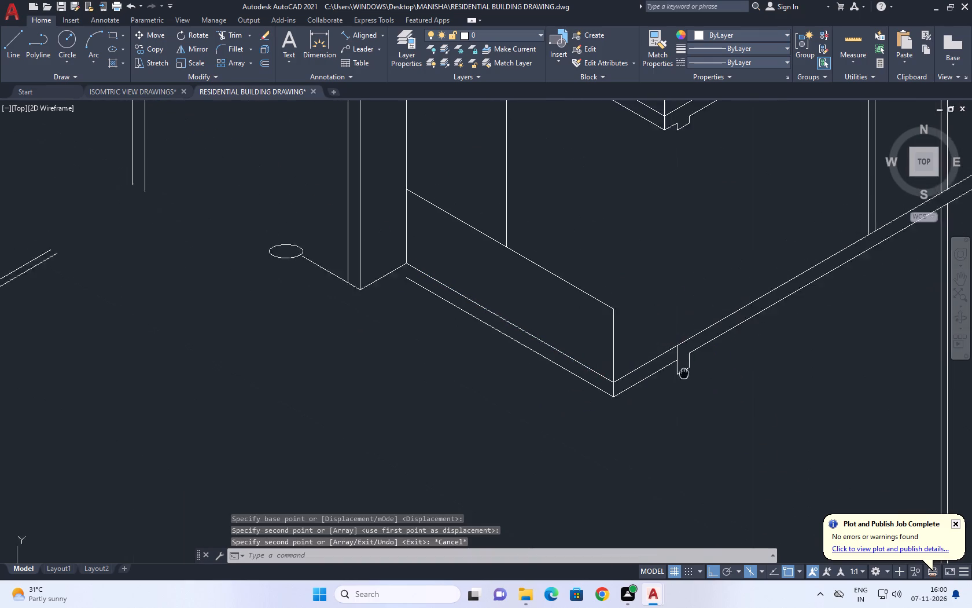
pyautogui.moveTo(684, 390); pyautogui.dragTo(690, 448, button='middle')
pyautogui.scroll(-1, 687, 455)
pyautogui.click(229, 50)
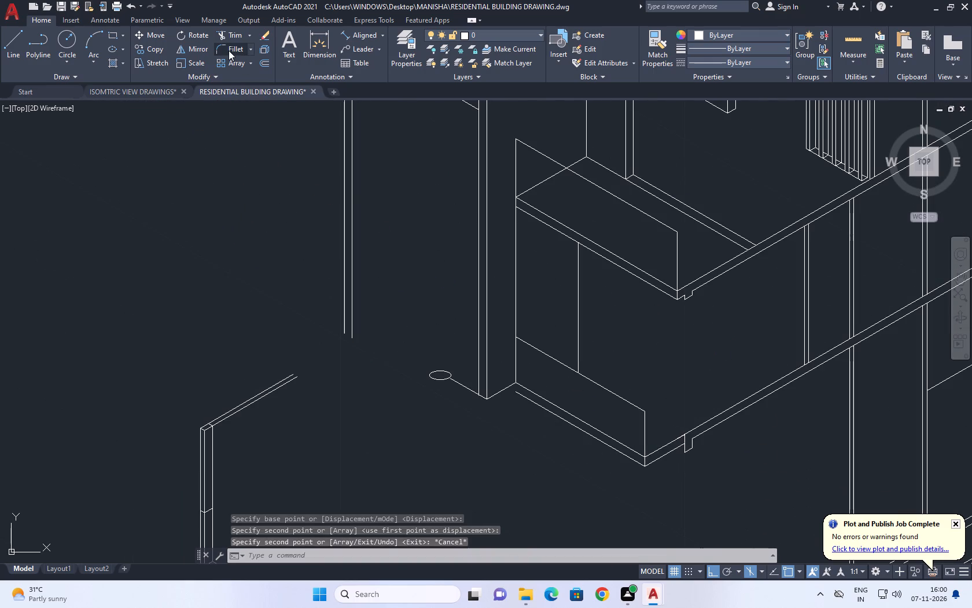
pyautogui.click(517, 371)
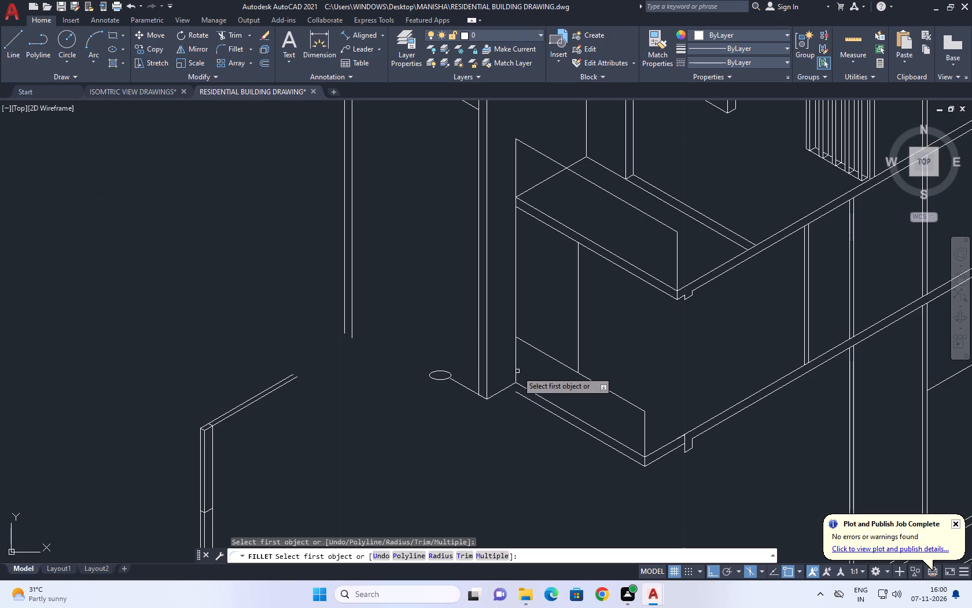
pyautogui.click(521, 398)
pyautogui.click(522, 393)
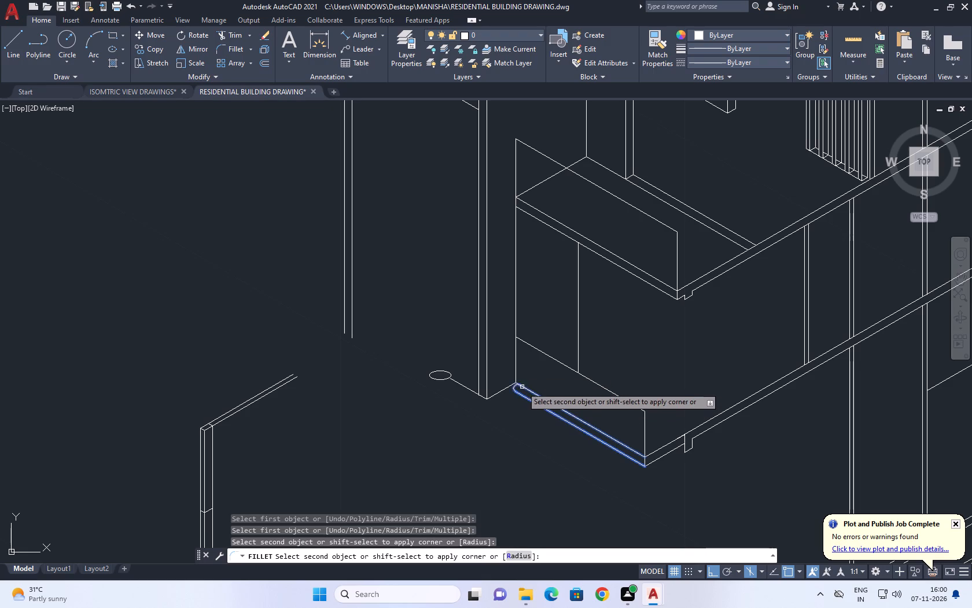
pyautogui.click(518, 368)
pyautogui.click(518, 363)
pyautogui.click(514, 353)
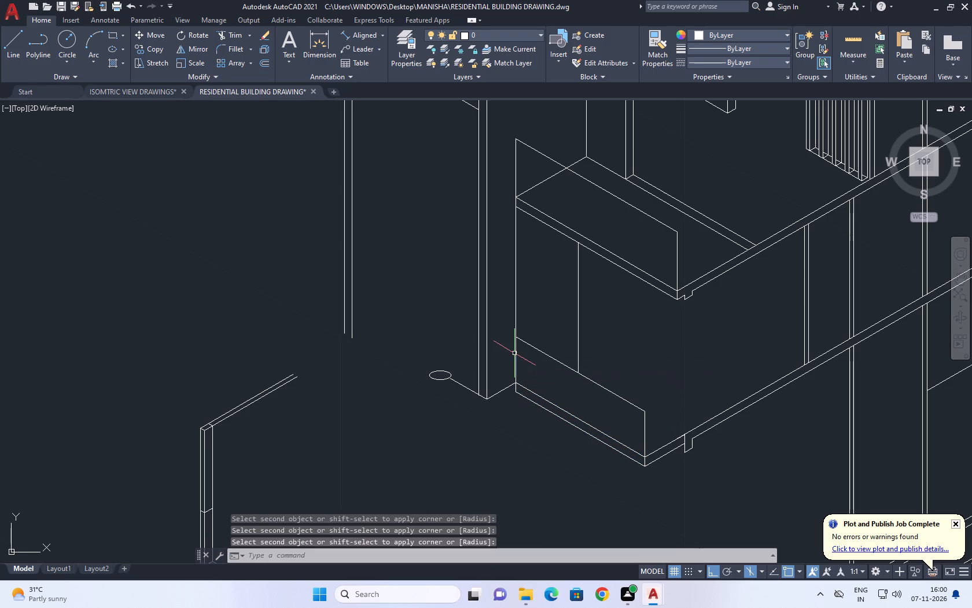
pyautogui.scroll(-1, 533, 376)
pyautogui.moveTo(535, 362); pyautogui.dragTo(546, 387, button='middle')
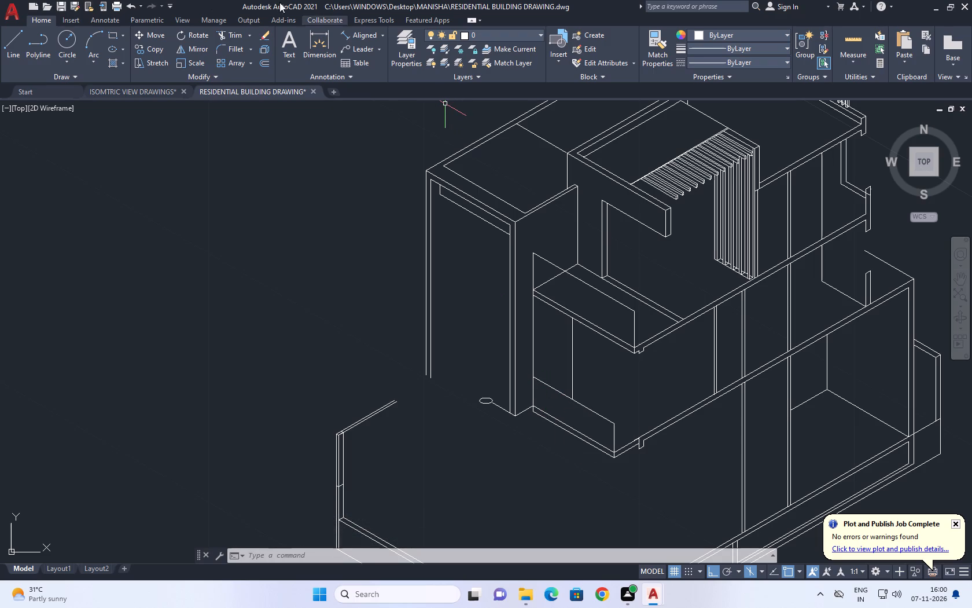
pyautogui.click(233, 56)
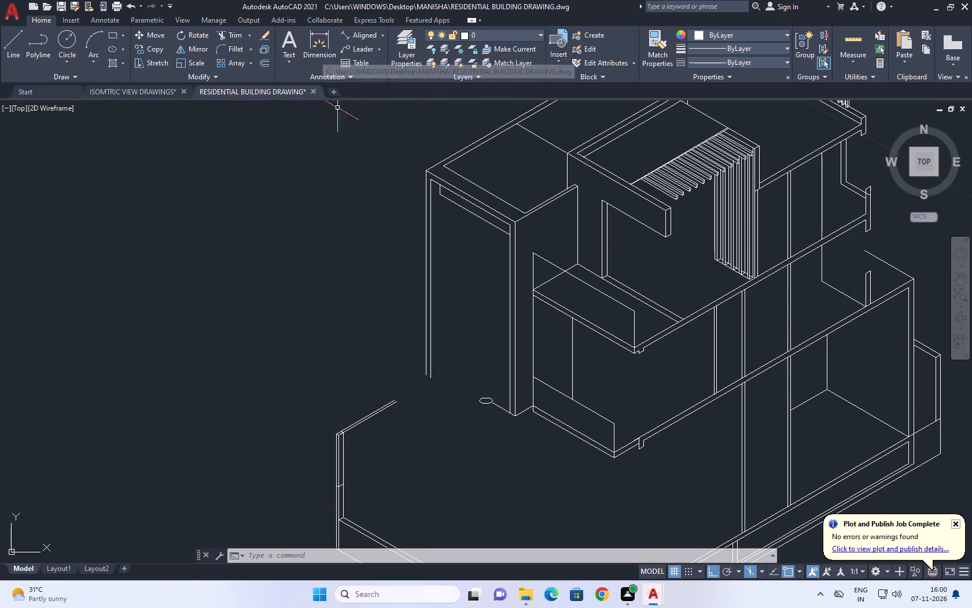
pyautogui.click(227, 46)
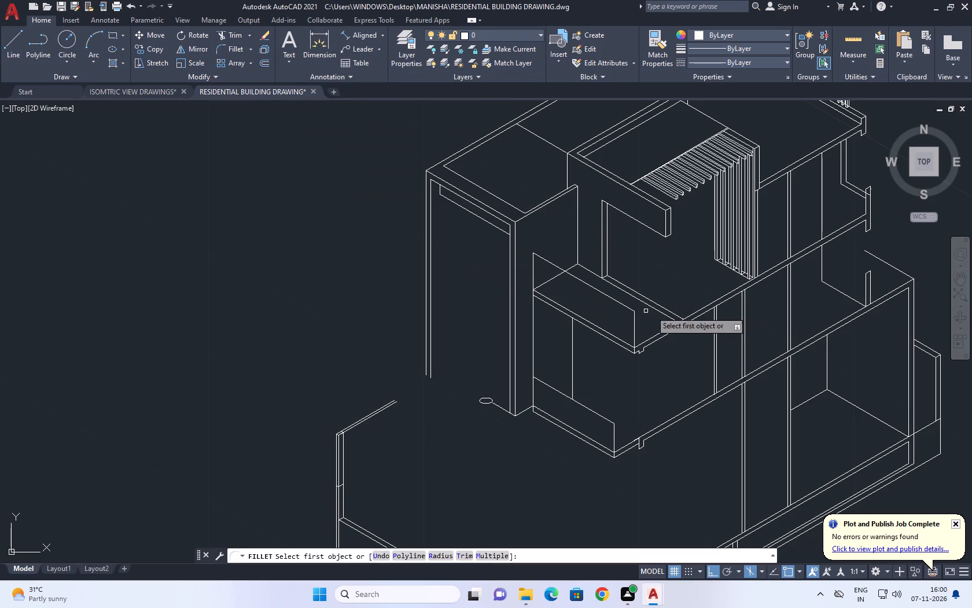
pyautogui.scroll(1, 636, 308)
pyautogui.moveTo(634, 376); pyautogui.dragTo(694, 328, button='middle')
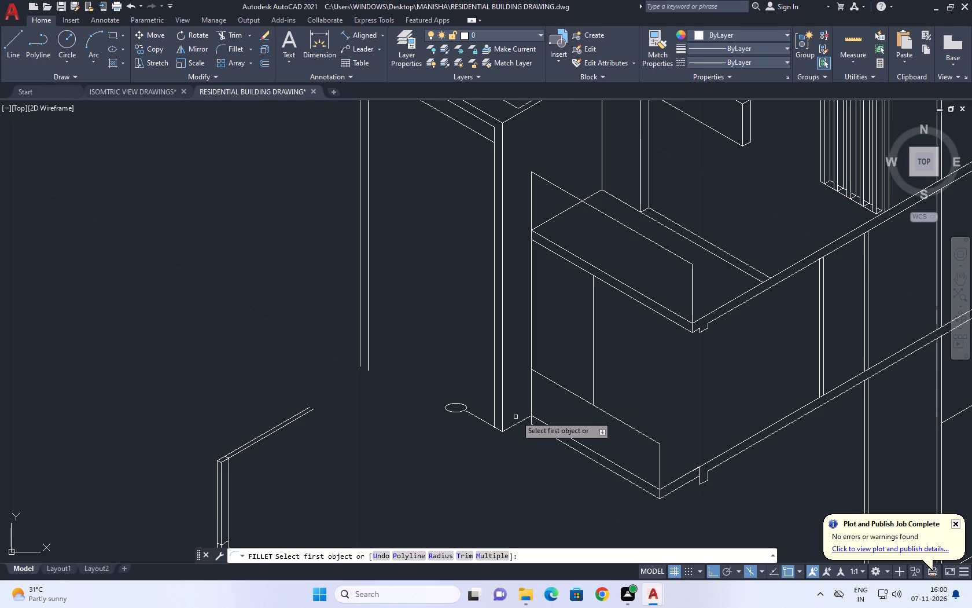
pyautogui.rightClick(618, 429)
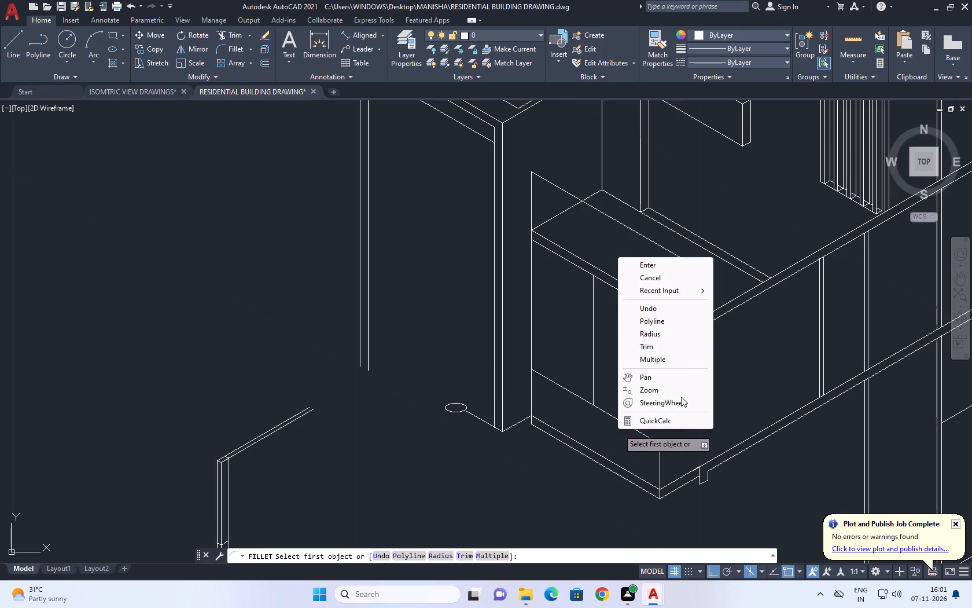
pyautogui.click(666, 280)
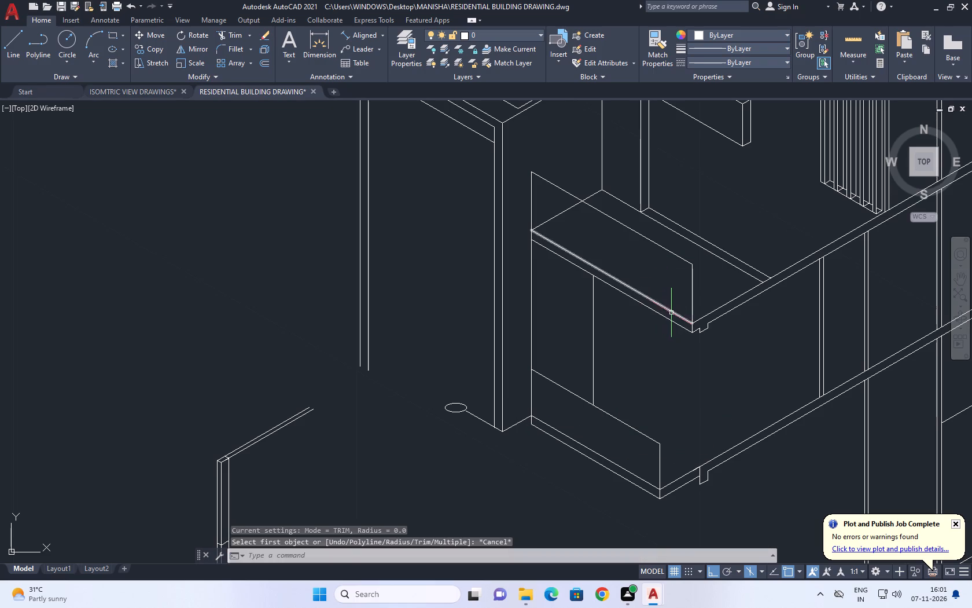
# Erase the small ellipse at the free end of the new base line.
pyautogui.moveTo(661, 473); pyautogui.dragTo(586, 443, button='middle')
pyautogui.scroll(-1, 733, 437)
pyautogui.moveTo(719, 469); pyautogui.dragTo(714, 471, button='middle')
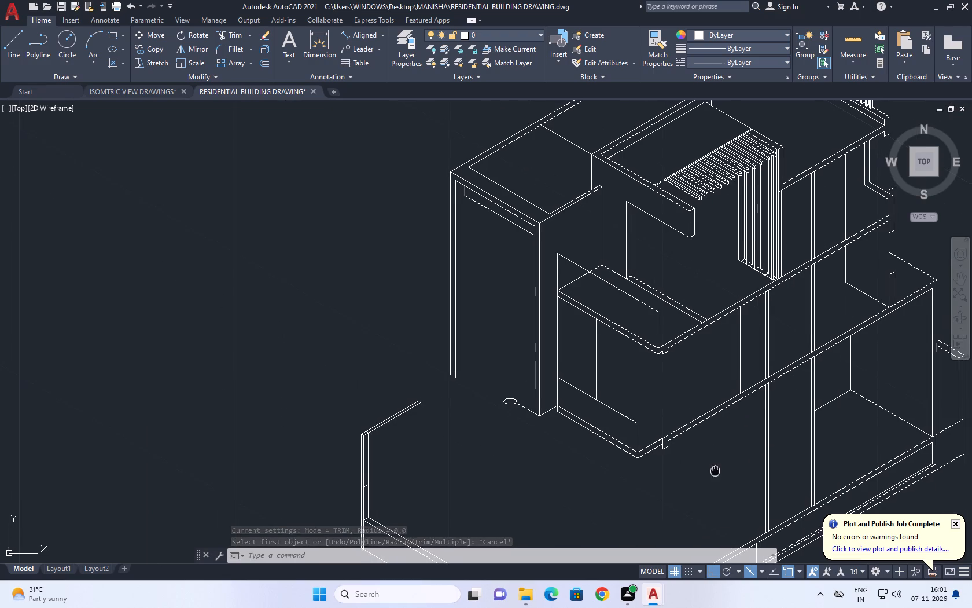
pyautogui.moveTo(714, 471); pyautogui.dragTo(705, 474, button='middle')
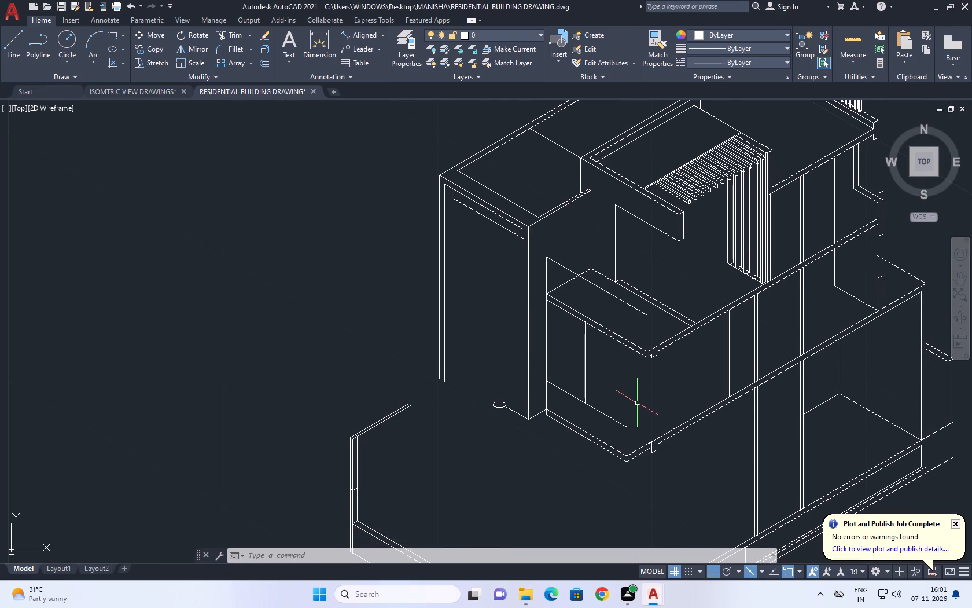
pyautogui.scroll(-1, 639, 413)
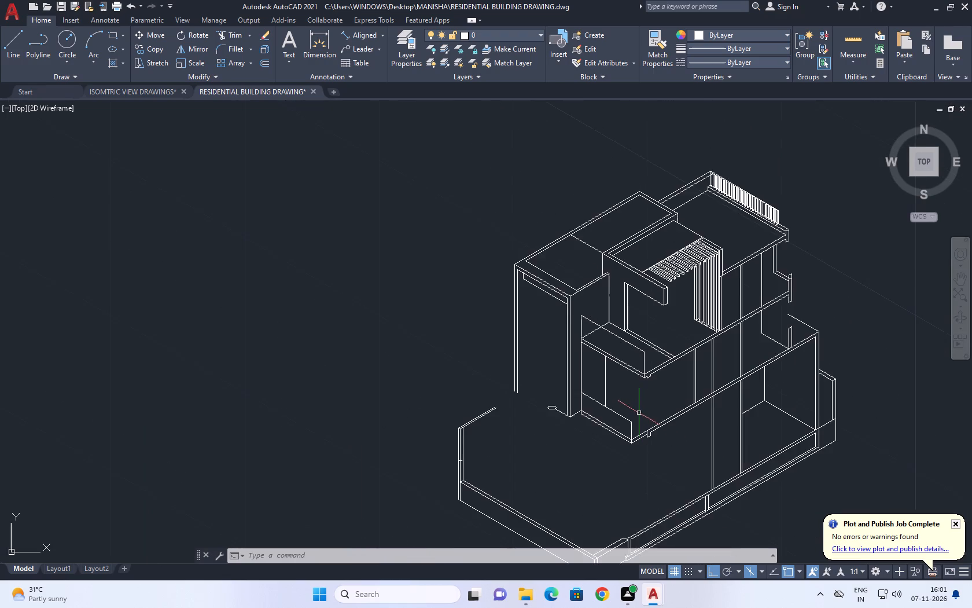
pyautogui.scroll(-1, 639, 413)
pyautogui.moveTo(639, 421); pyautogui.dragTo(609, 439, button='middle')
pyautogui.scroll(2, 572, 448)
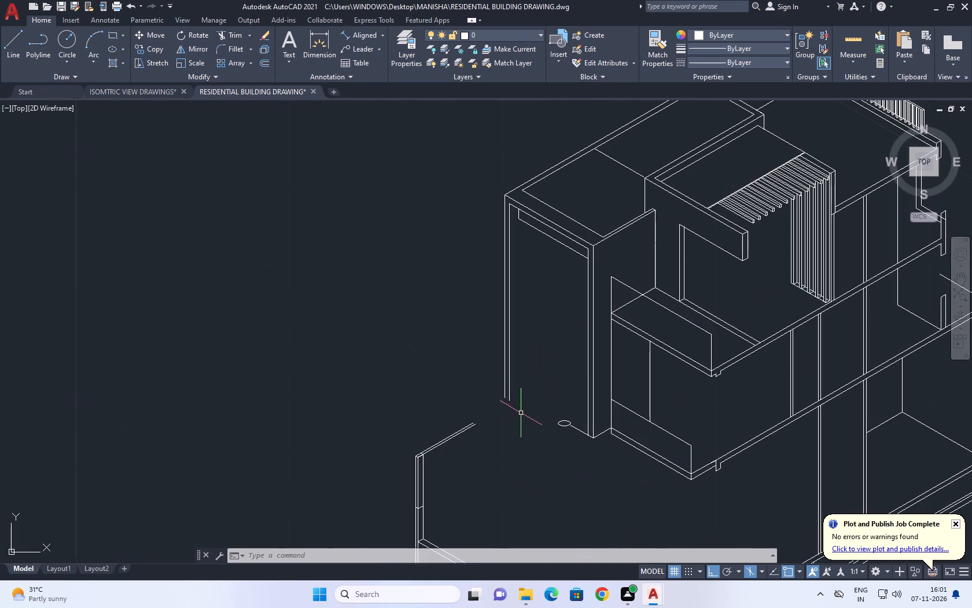
pyautogui.scroll(2, 528, 415)
pyautogui.moveTo(614, 464); pyautogui.dragTo(610, 473)
pyautogui.click(594, 407)
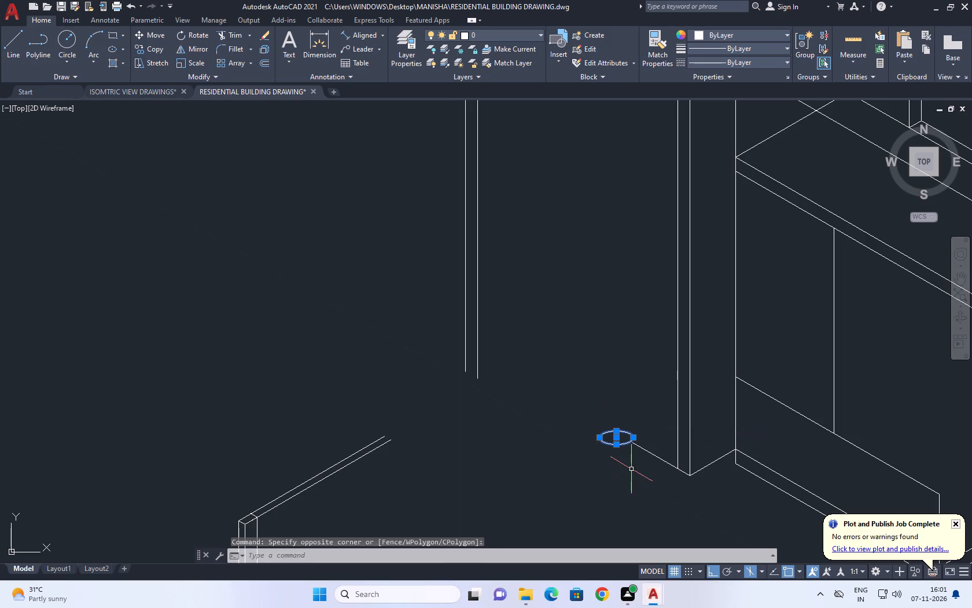
pyautogui.scroll(1, 630, 467)
pyautogui.click(631, 473)
pyautogui.click(584, 418)
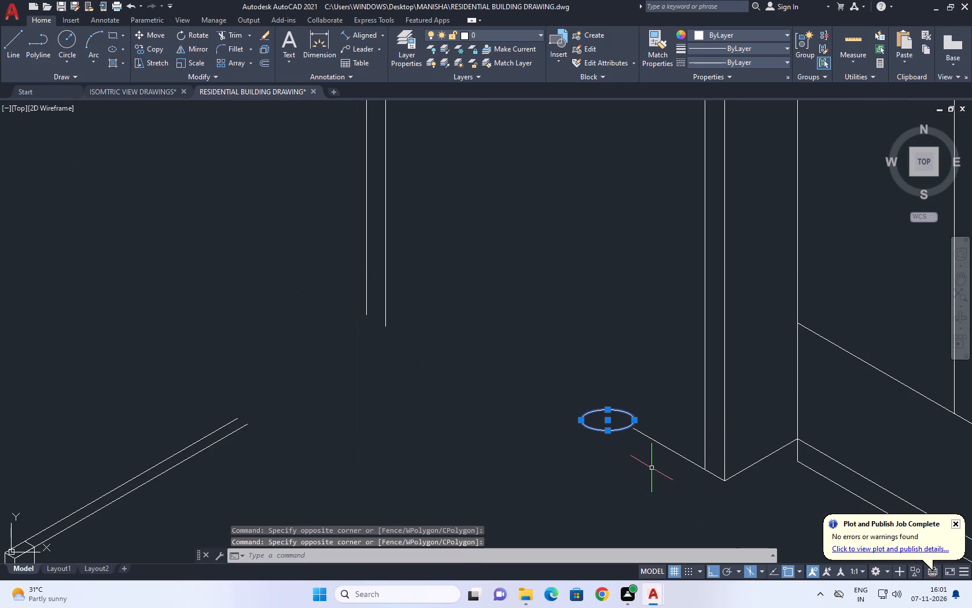
pyautogui.moveTo(643, 459); pyautogui.dragTo(582, 462, button='middle')
pyautogui.rightClick(568, 343)
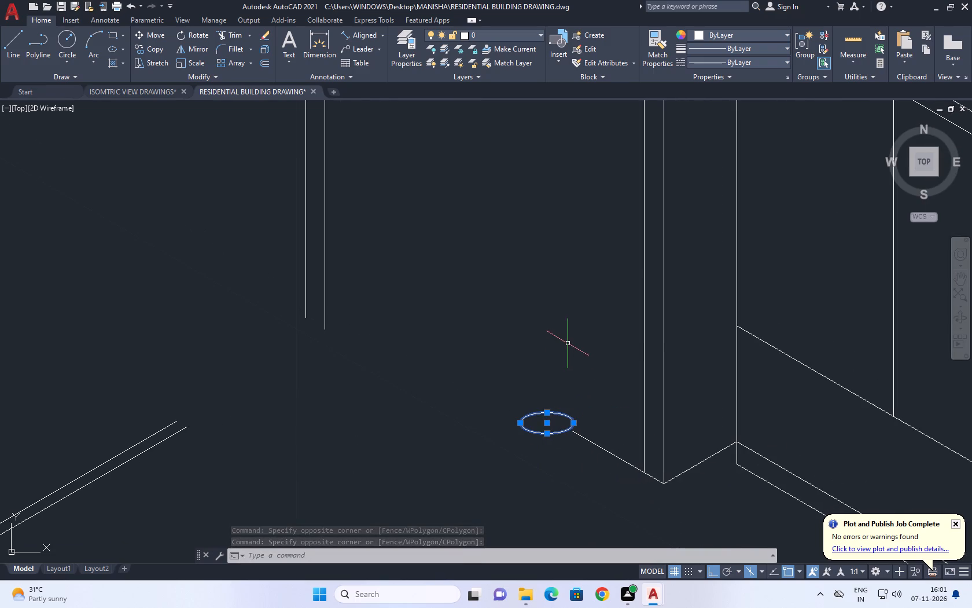
pyautogui.click(605, 129)
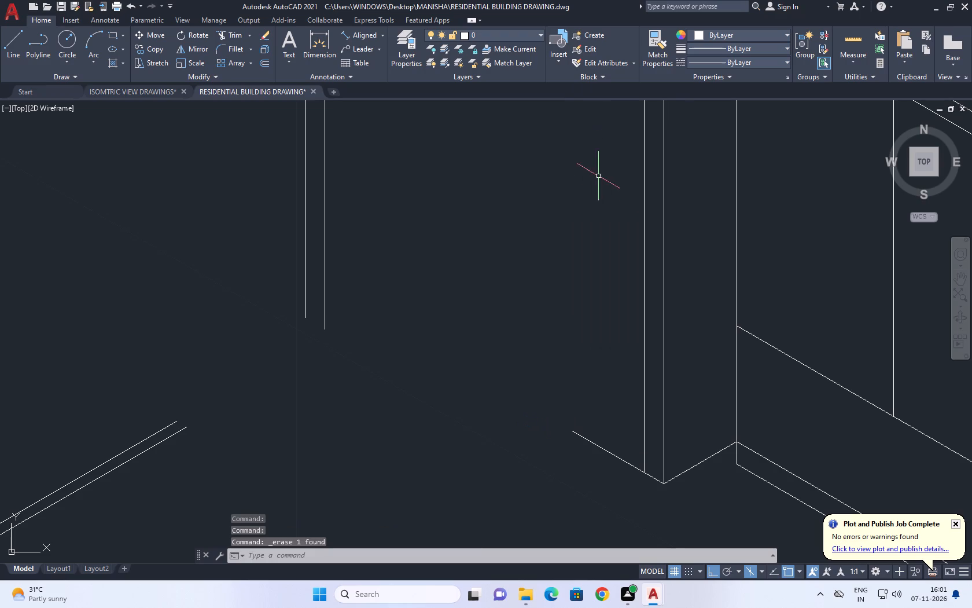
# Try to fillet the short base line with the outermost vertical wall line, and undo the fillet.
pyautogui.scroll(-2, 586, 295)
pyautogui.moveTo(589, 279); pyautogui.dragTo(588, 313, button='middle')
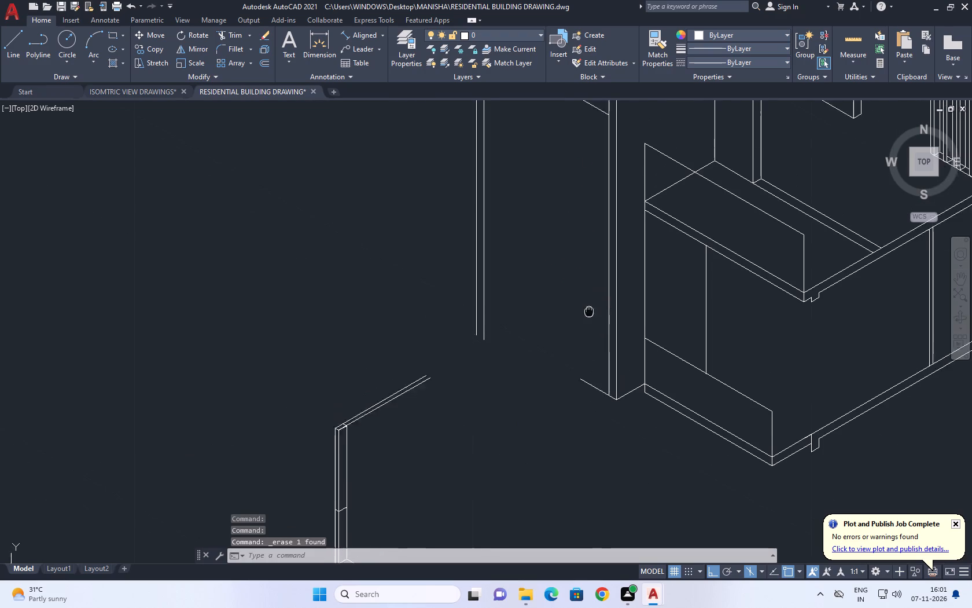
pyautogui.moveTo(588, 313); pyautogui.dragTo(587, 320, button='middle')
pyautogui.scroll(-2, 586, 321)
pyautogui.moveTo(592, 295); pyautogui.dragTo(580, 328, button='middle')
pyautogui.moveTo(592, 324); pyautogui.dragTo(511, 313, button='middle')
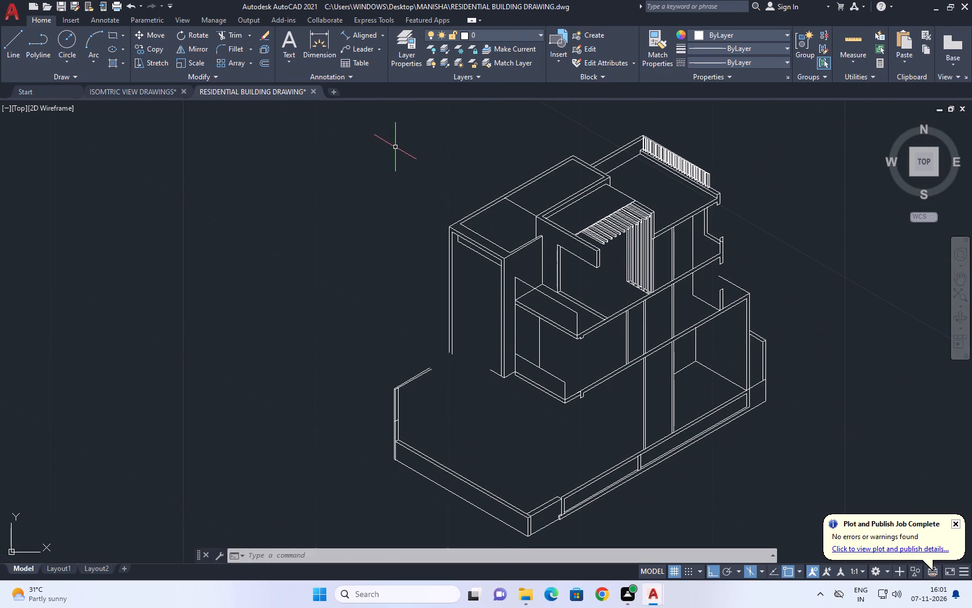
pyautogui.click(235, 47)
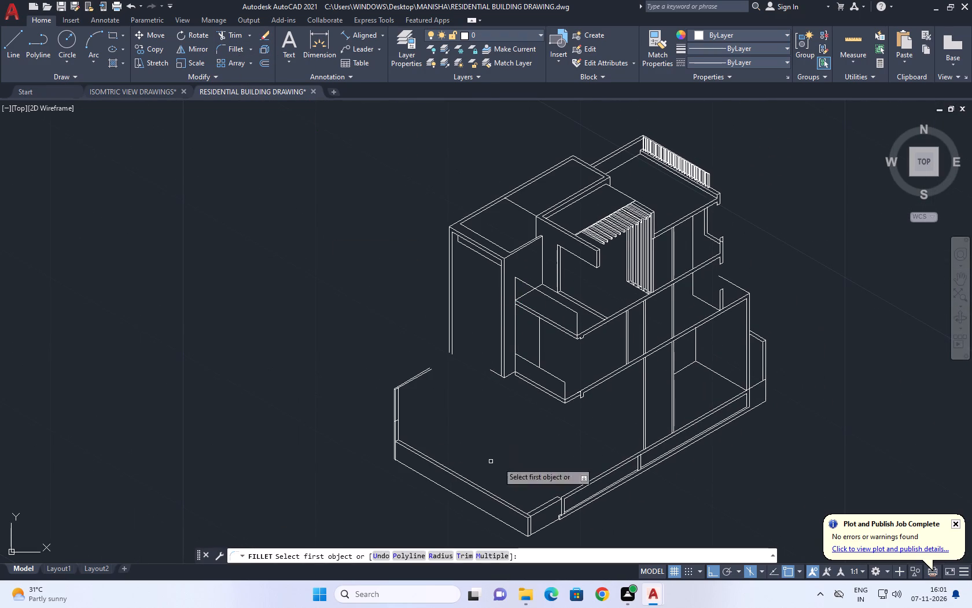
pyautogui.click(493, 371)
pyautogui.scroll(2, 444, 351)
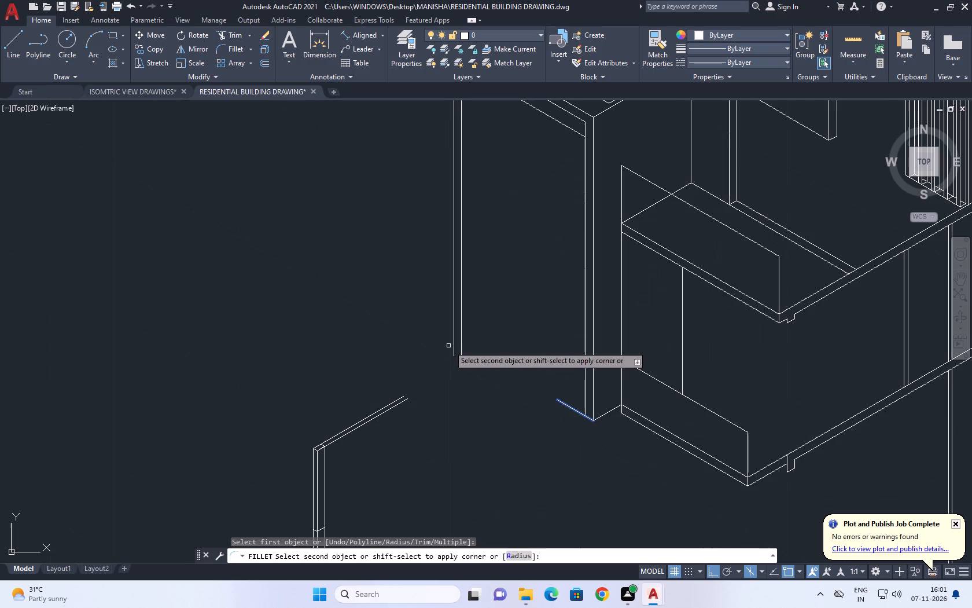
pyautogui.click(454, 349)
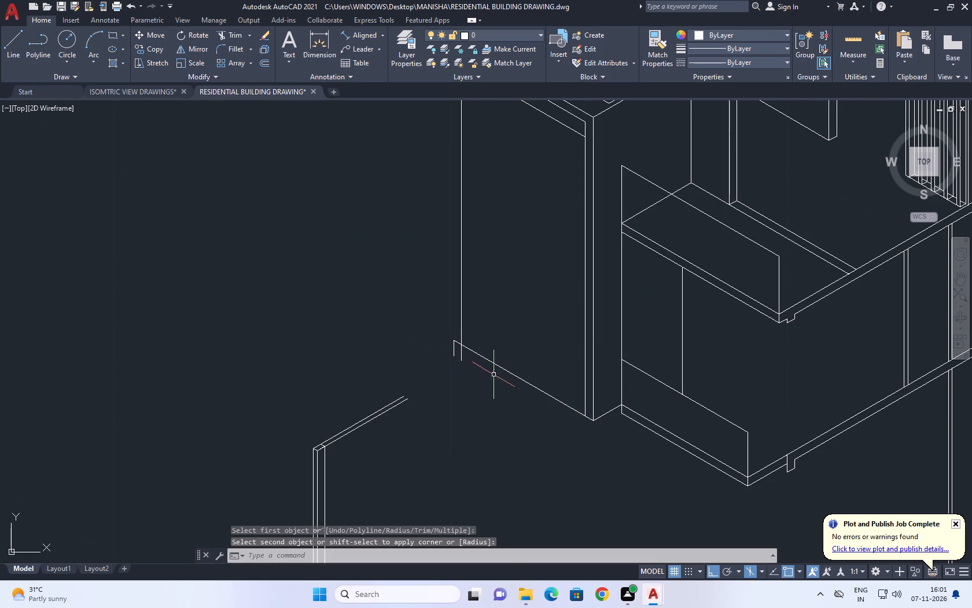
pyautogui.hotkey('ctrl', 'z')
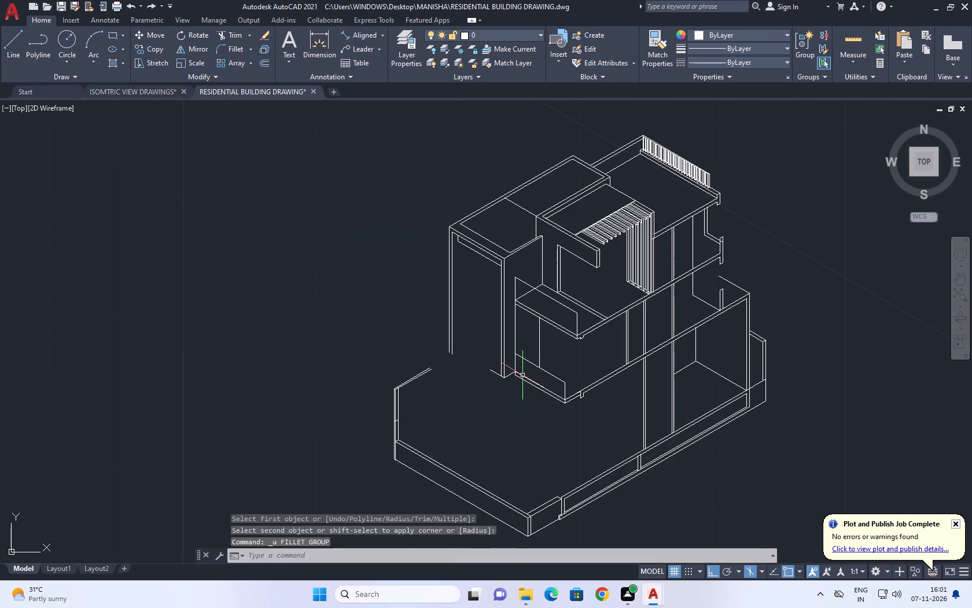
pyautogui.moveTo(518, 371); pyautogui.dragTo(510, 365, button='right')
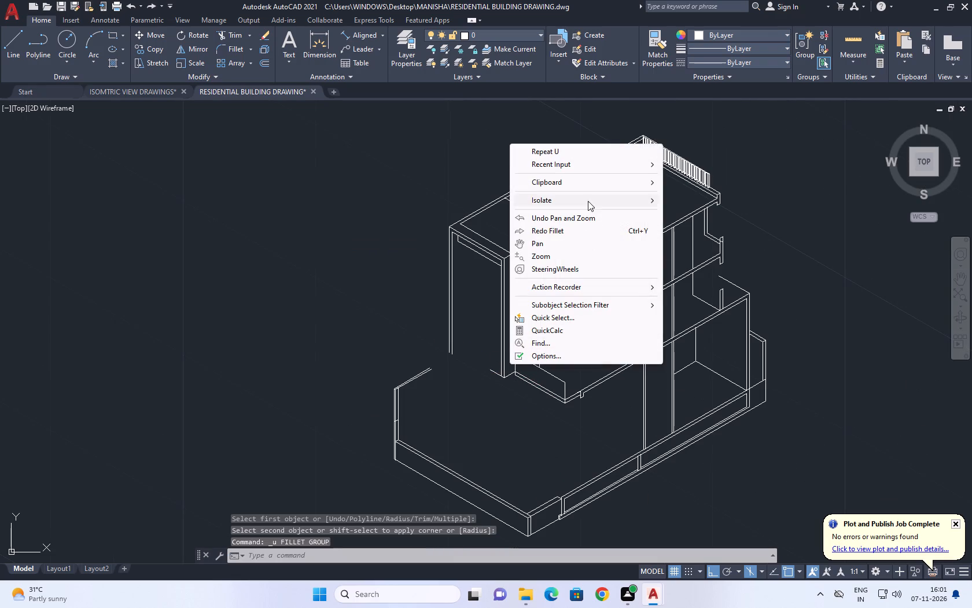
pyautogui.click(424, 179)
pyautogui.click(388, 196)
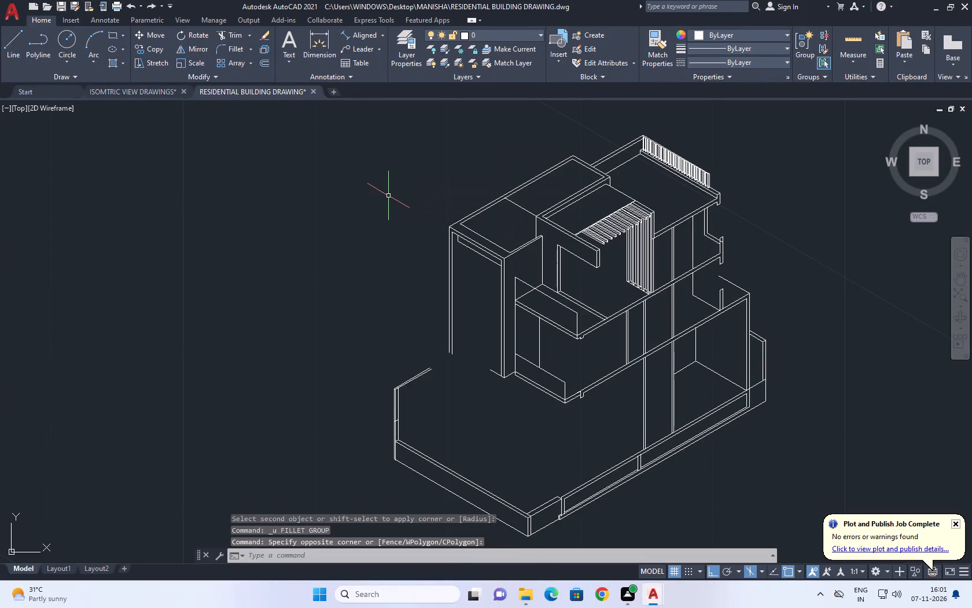
# Fillet the short wall base line with the outermost vertical wall line to close the wall's bottom corner.
pyautogui.click(228, 43)
pyautogui.scroll(2, 492, 373)
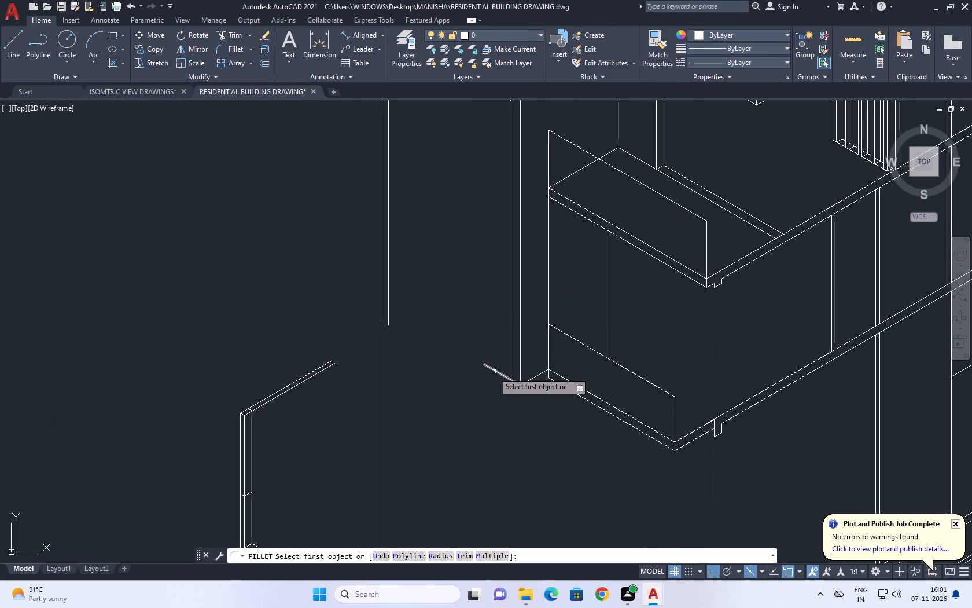
pyautogui.click(495, 369)
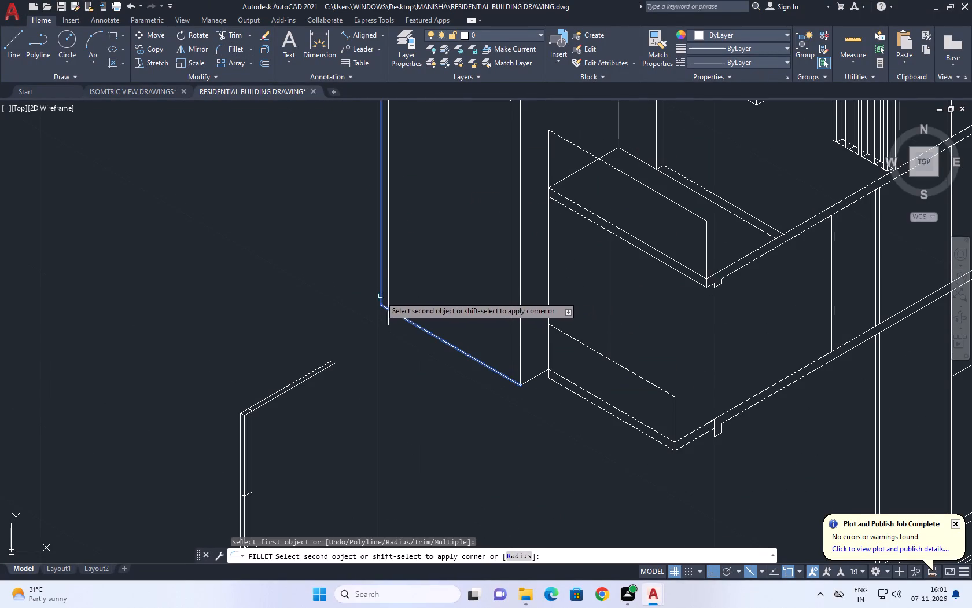
pyautogui.click(380, 296)
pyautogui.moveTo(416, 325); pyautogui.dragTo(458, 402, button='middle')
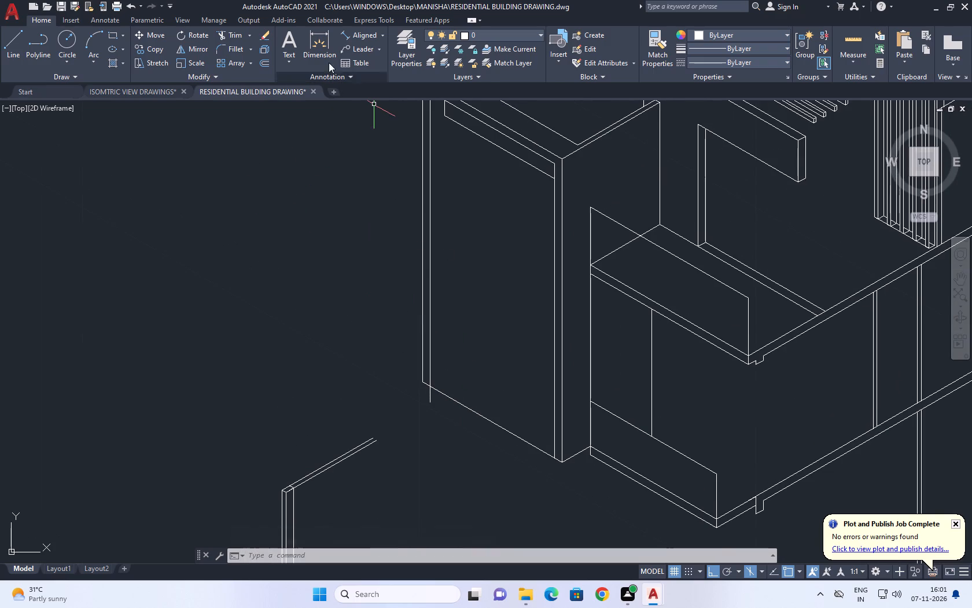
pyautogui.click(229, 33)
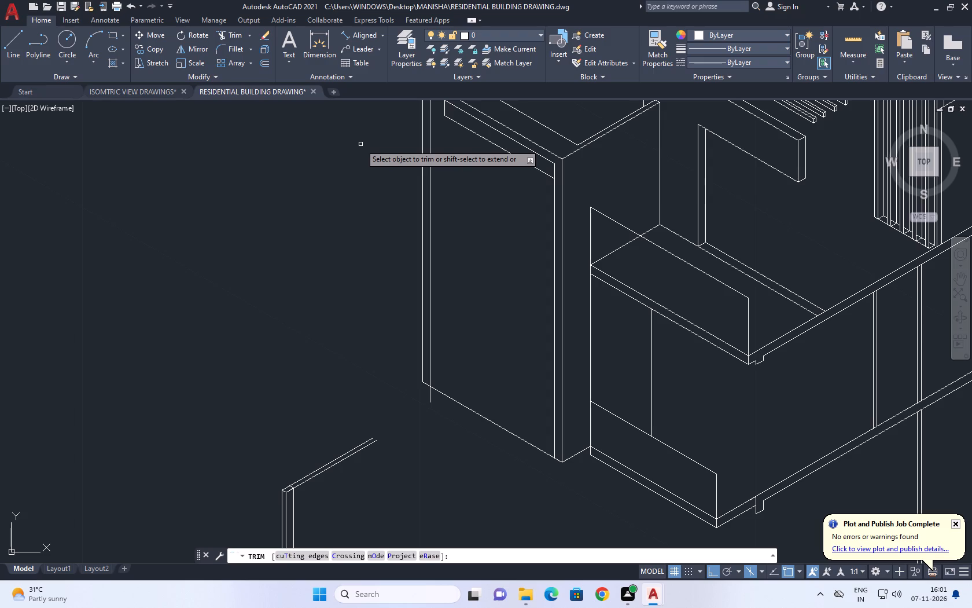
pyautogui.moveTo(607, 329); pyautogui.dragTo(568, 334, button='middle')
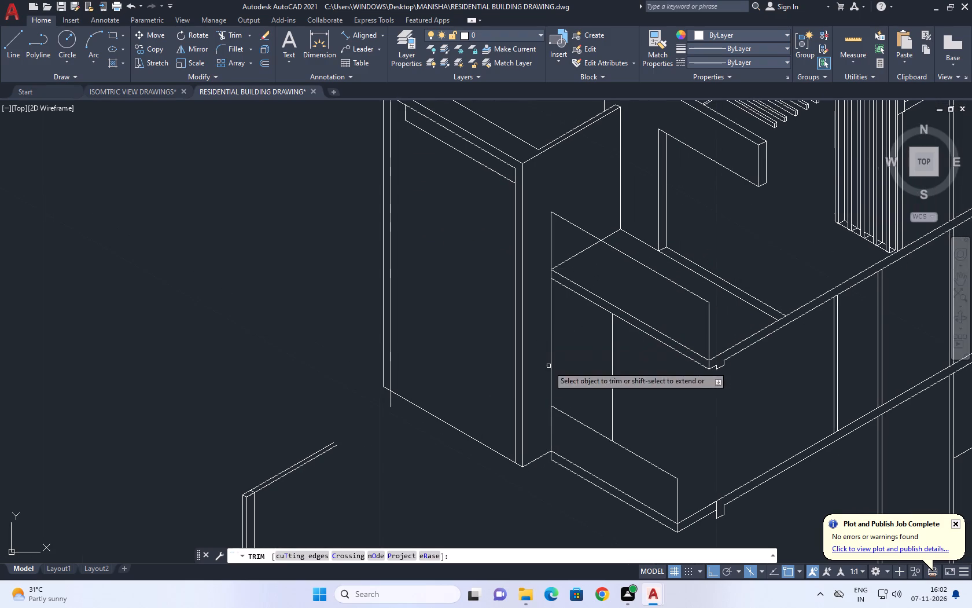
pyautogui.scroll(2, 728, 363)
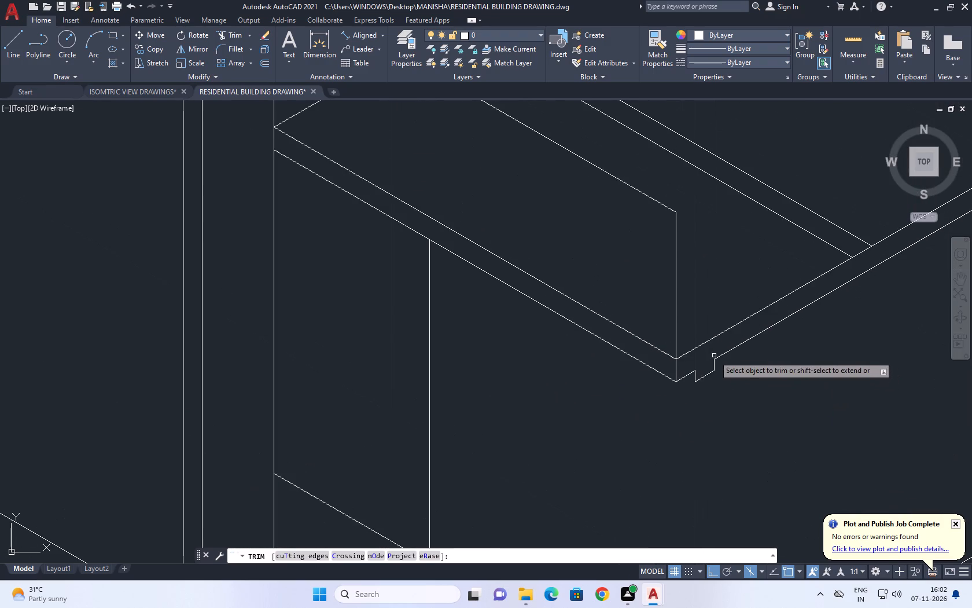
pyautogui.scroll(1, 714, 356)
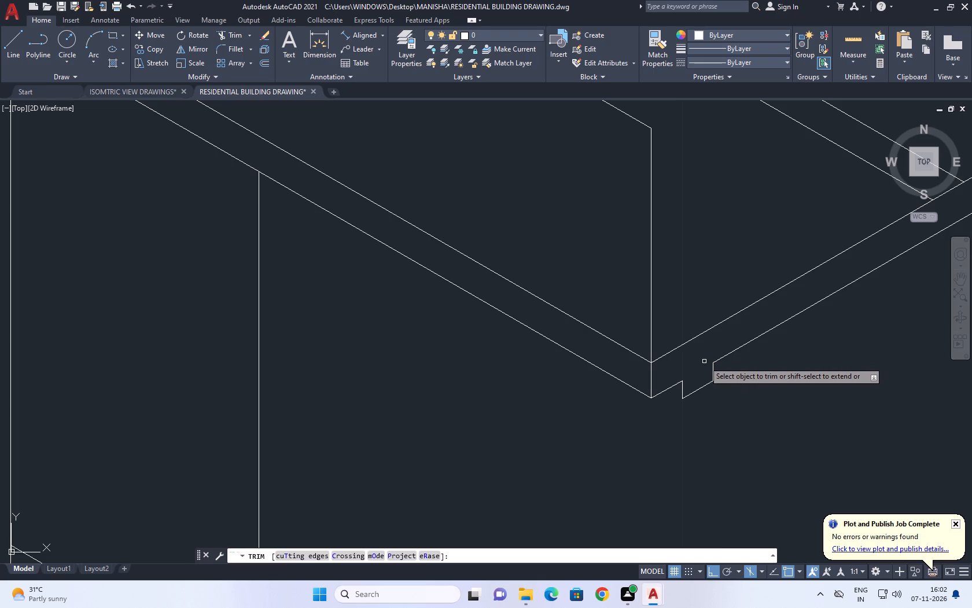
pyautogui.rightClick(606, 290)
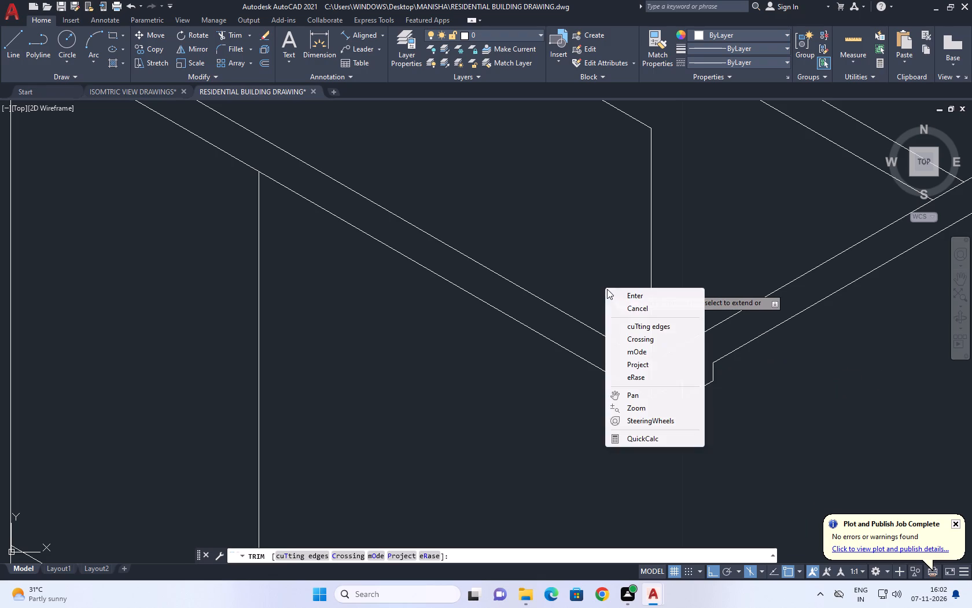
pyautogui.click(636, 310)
# Move the upper balcony's parapet lines, front slab edges and corner notch a short distance inward along the slab's side in the top isoplane.
pyautogui.scroll(-3, 627, 318)
pyautogui.moveTo(633, 300); pyautogui.dragTo(623, 318, button='middle')
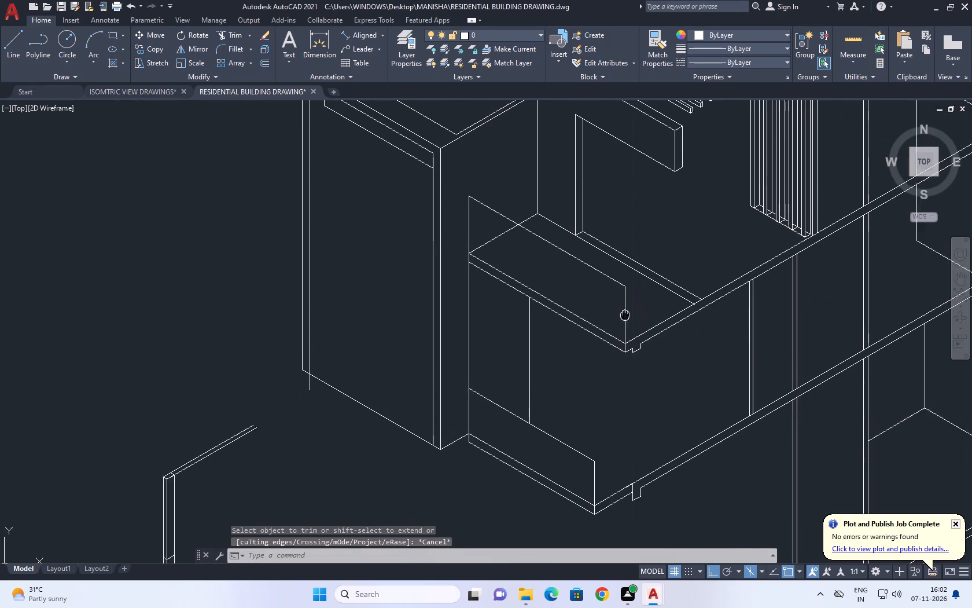
pyautogui.moveTo(623, 318); pyautogui.dragTo(621, 320, button='middle')
pyautogui.scroll(-1, 605, 336)
pyautogui.moveTo(591, 415); pyautogui.dragTo(564, 419, button='middle')
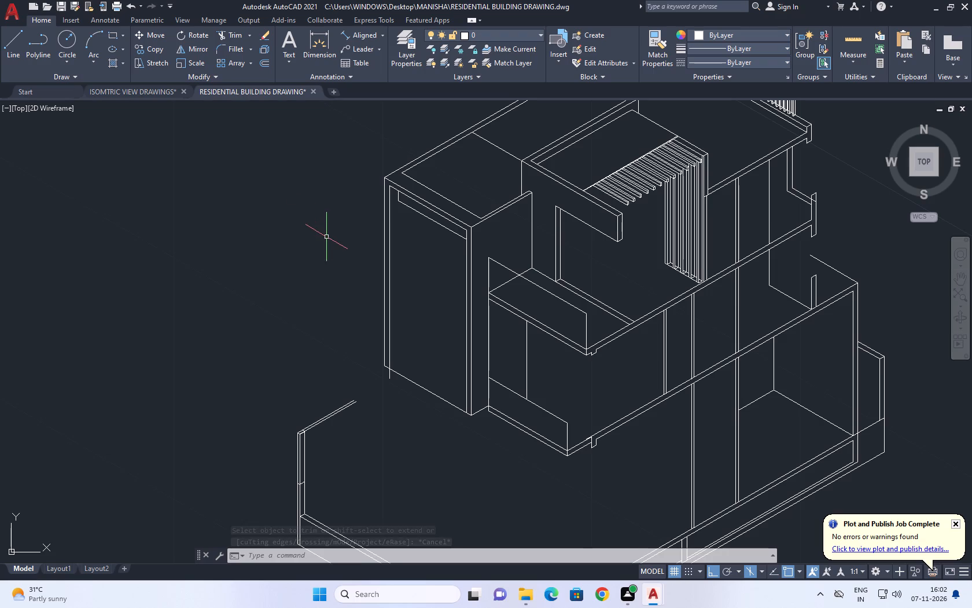
pyautogui.moveTo(601, 355); pyautogui.dragTo(575, 393, button='middle')
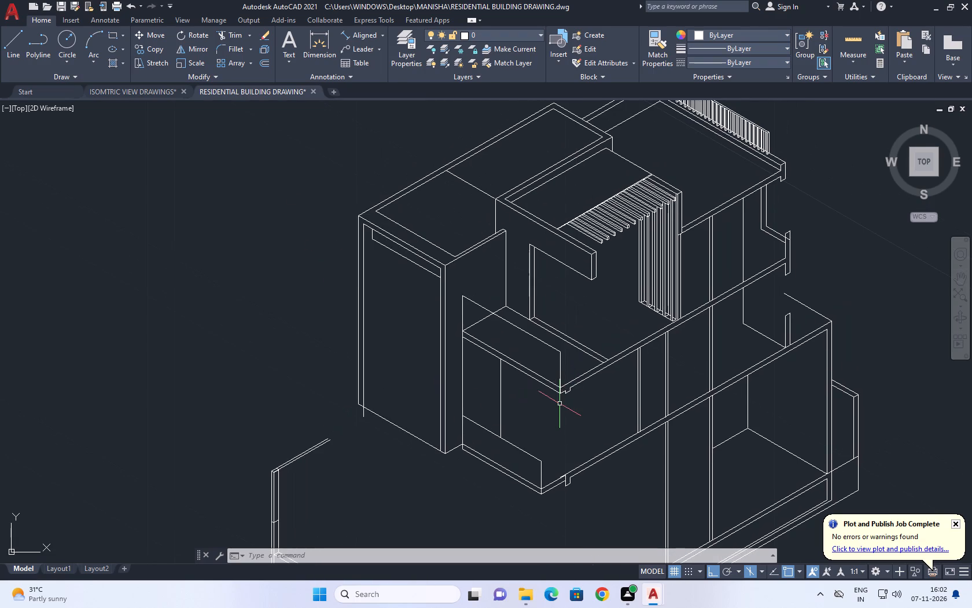
pyautogui.scroll(2, 559, 392)
pyautogui.click(601, 354)
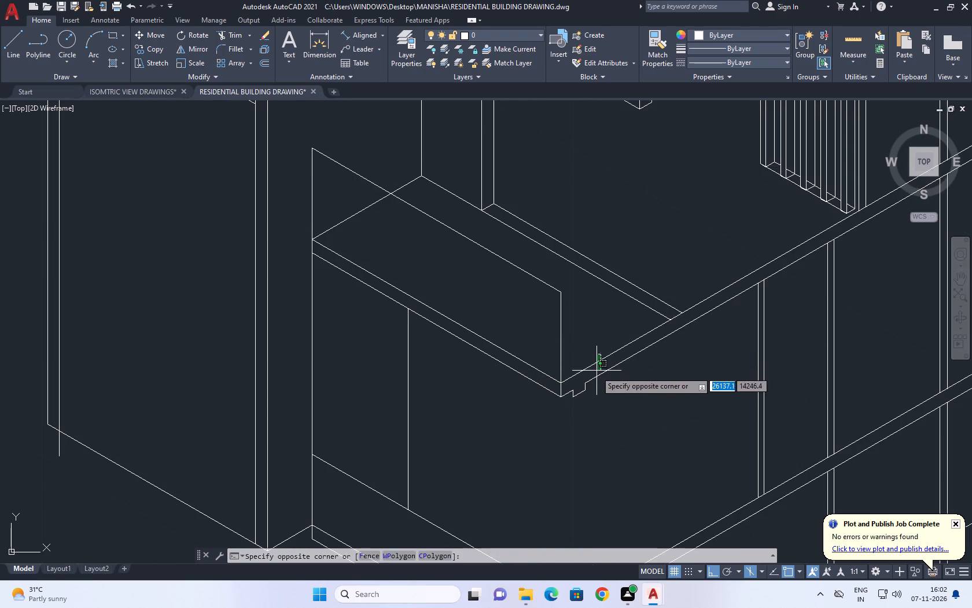
pyautogui.click(609, 330)
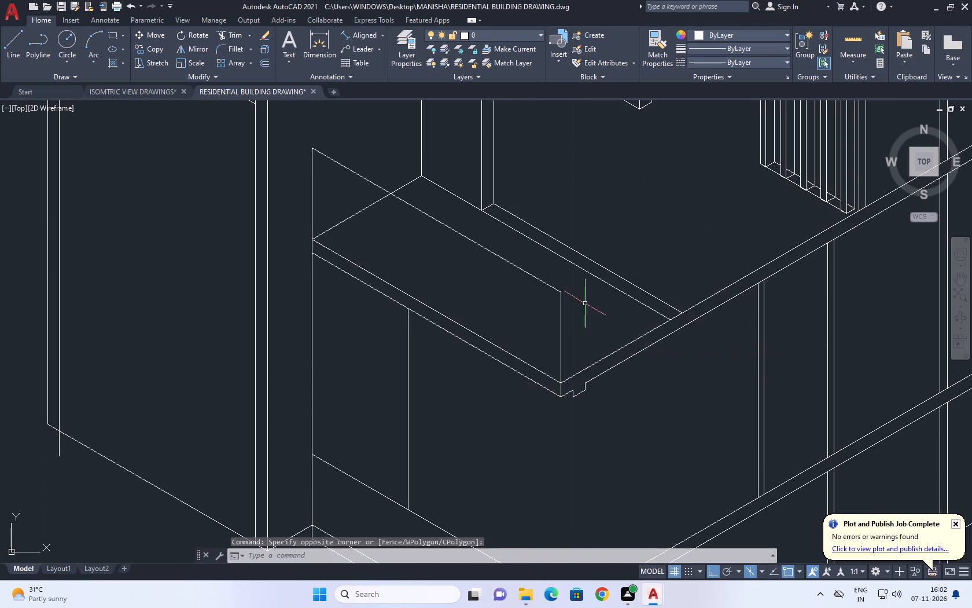
pyautogui.click(583, 295)
pyautogui.click(545, 329)
pyautogui.click(525, 351)
pyautogui.click(485, 380)
pyautogui.moveTo(505, 323); pyautogui.dragTo(541, 420, button='middle')
pyautogui.click(560, 371)
pyautogui.click(536, 346)
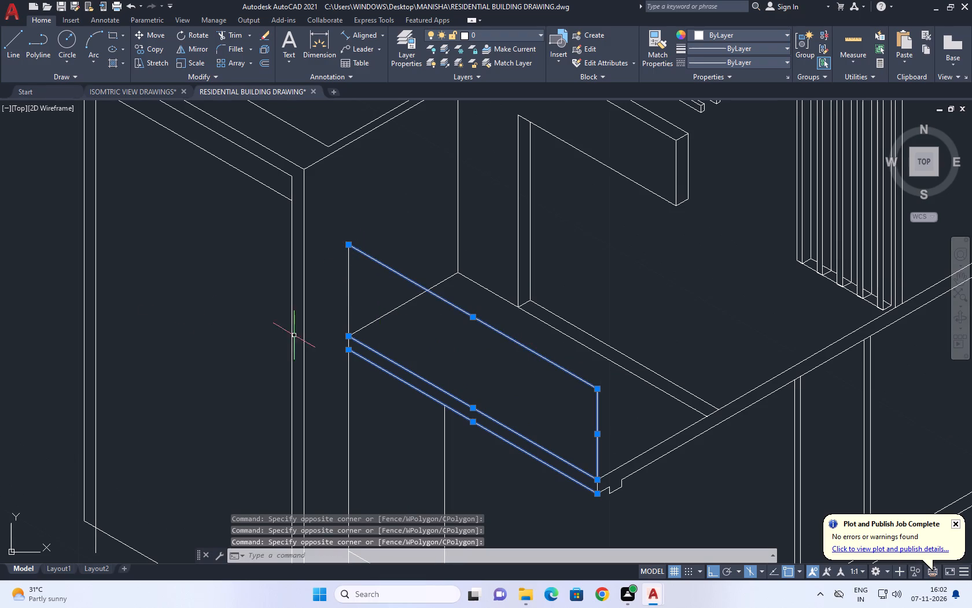
pyautogui.moveTo(568, 438); pyautogui.dragTo(471, 415, button='middle')
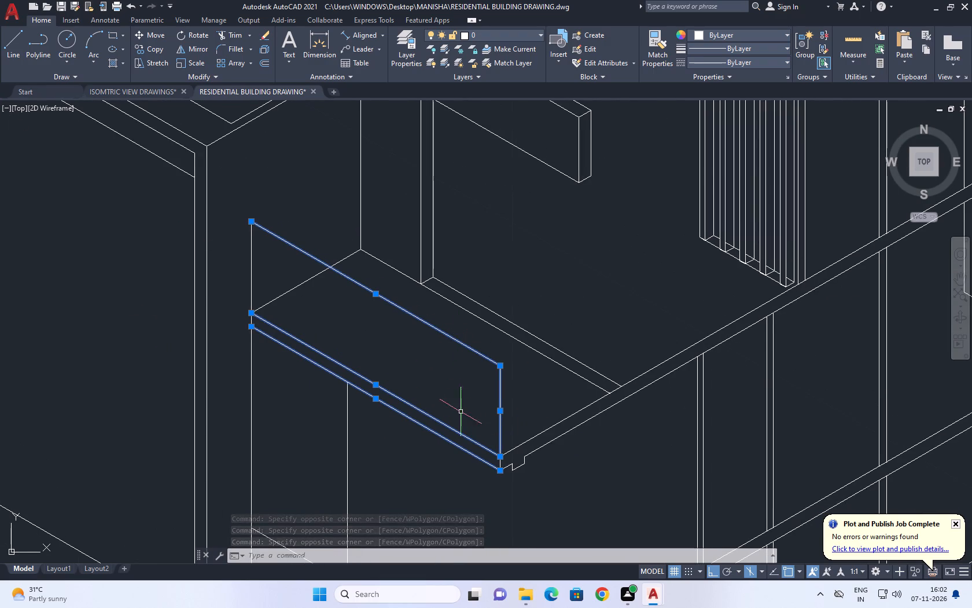
pyautogui.moveTo(456, 413); pyautogui.dragTo(439, 384, button='middle')
pyautogui.moveTo(436, 382); pyautogui.dragTo(447, 389)
pyautogui.click(555, 468)
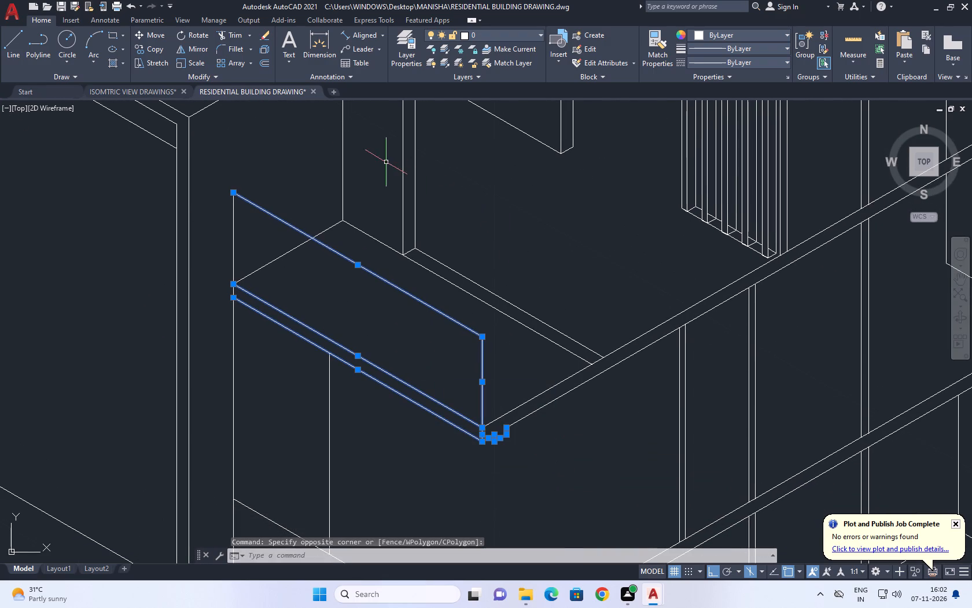
pyautogui.click(161, 35)
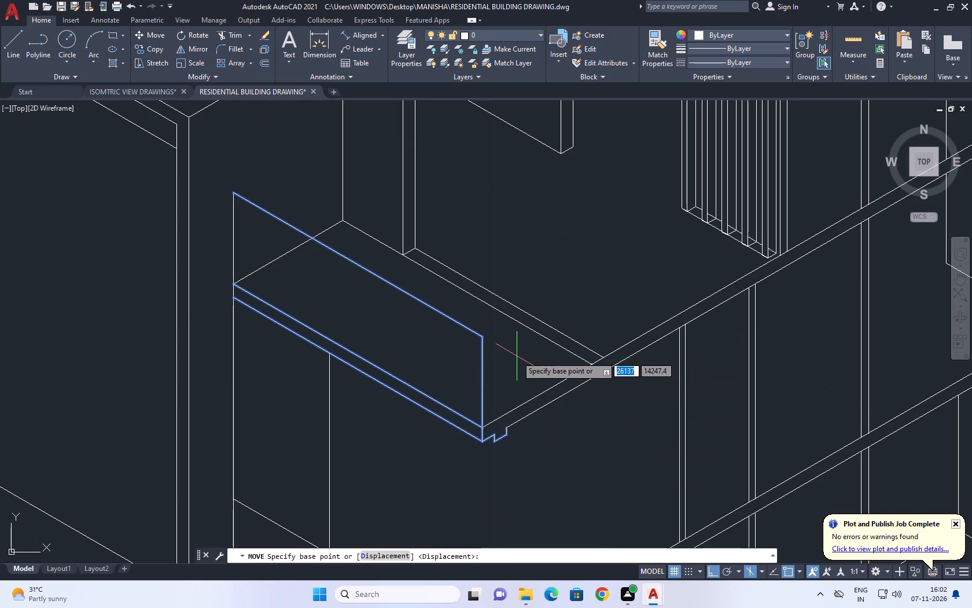
pyautogui.click(516, 356)
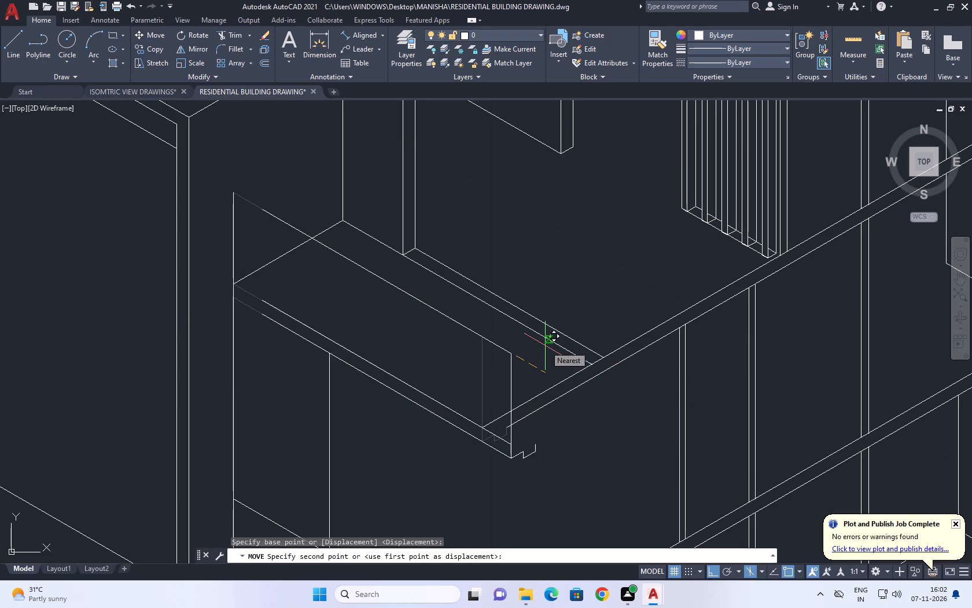
pyautogui.press('F5')
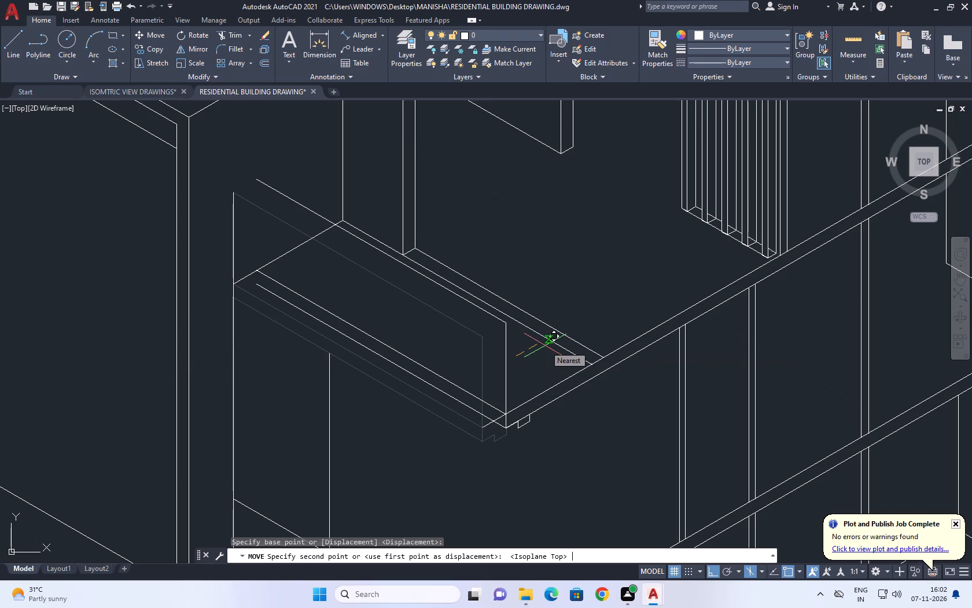
pyautogui.click(540, 347)
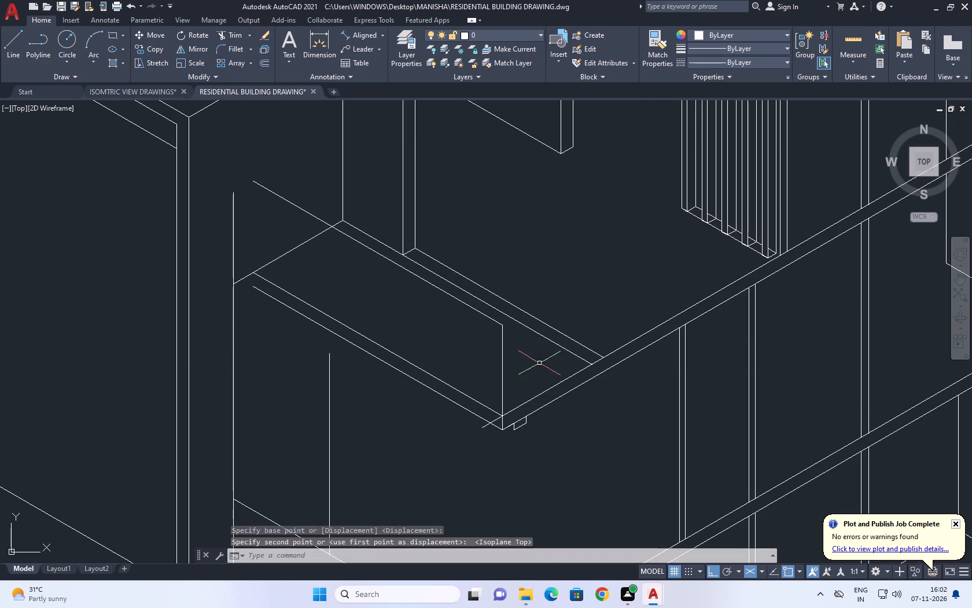
# Stretch the free end of the long upper slab edge line back to the moved balcony corner, and clear the selection.
pyautogui.scroll(1, 489, 417)
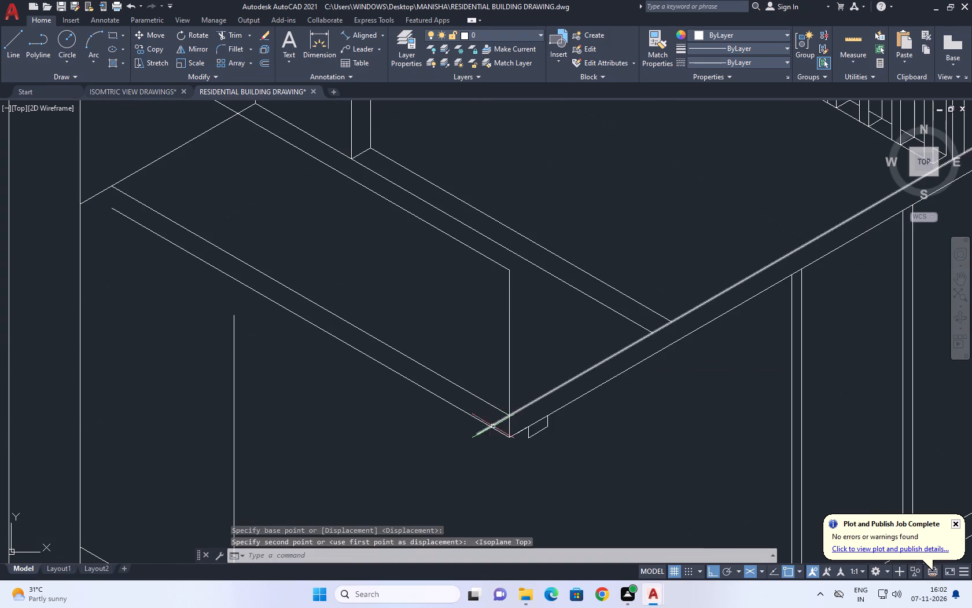
pyautogui.click(496, 422)
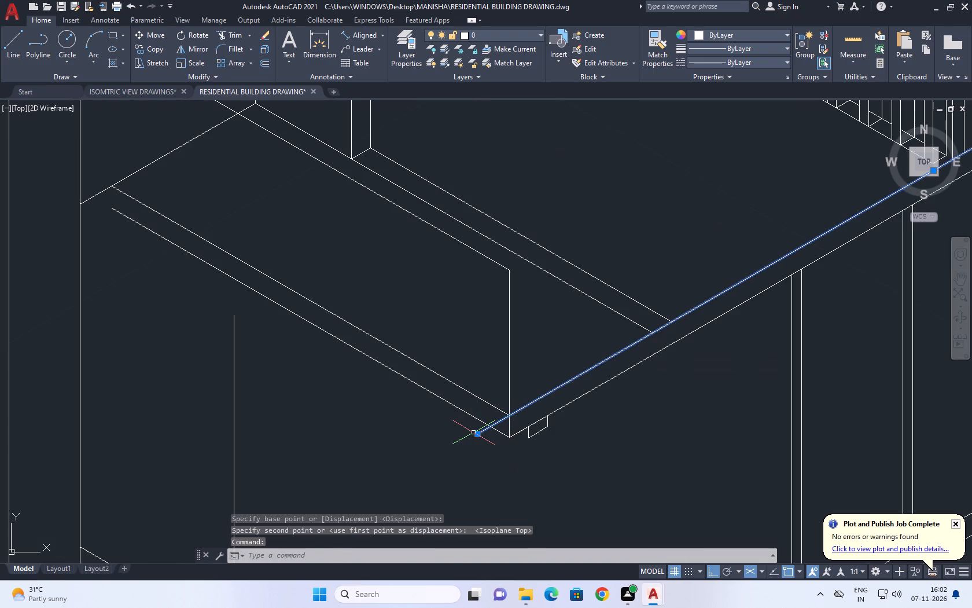
pyautogui.click(473, 433)
pyautogui.click(505, 413)
pyautogui.click(475, 433)
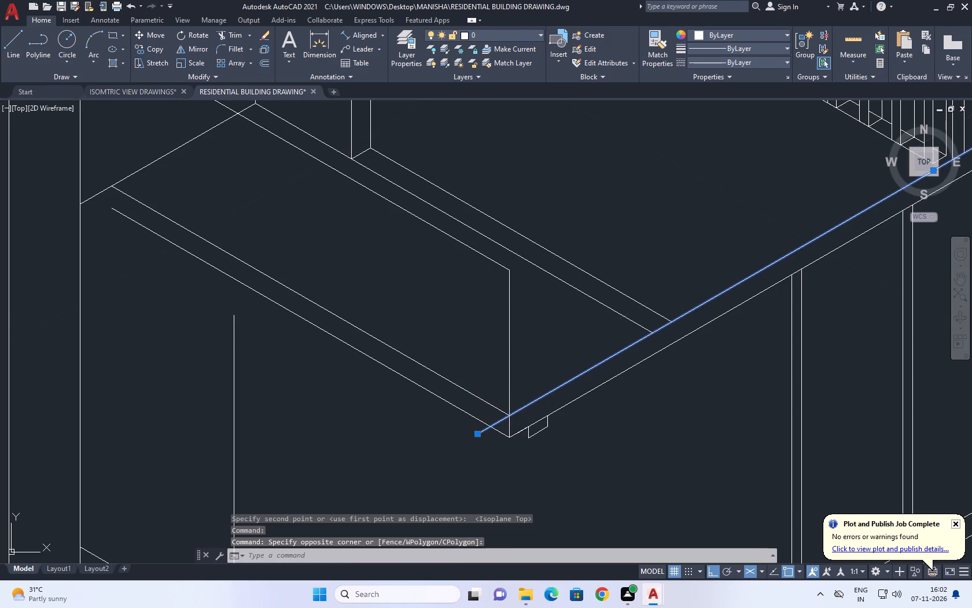
pyautogui.click(511, 413)
pyautogui.scroll(-2, 545, 407)
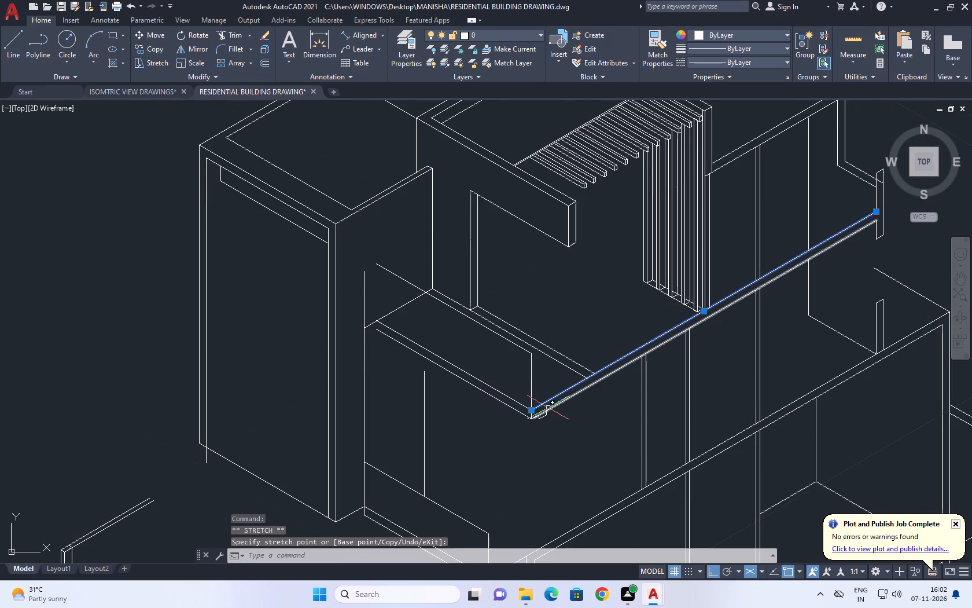
pyautogui.moveTo(469, 391); pyautogui.dragTo(521, 390, button='middle')
pyautogui.scroll(2, 451, 325)
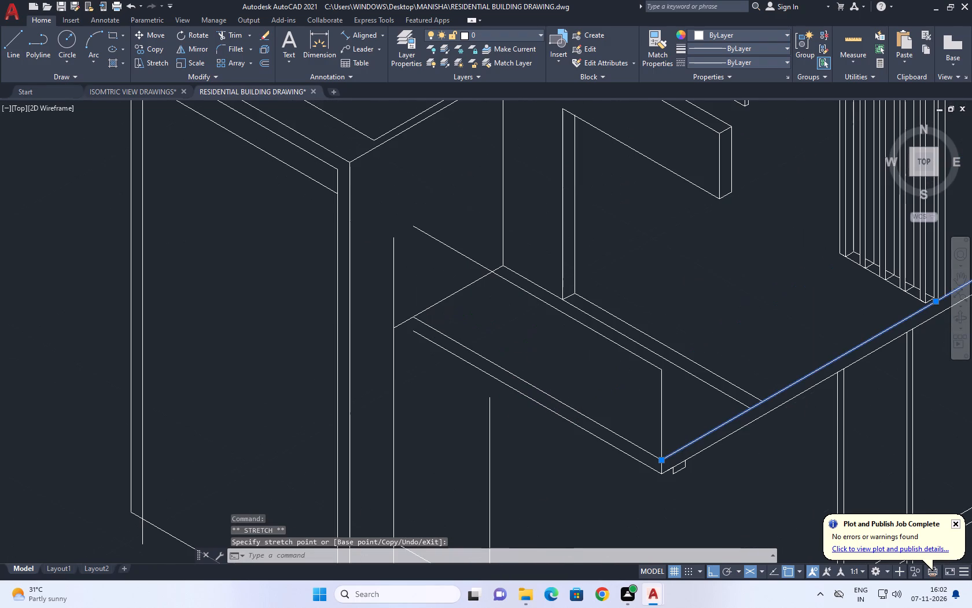
pyautogui.scroll(-2, 452, 328)
pyautogui.moveTo(479, 344); pyautogui.dragTo(503, 320, button='middle')
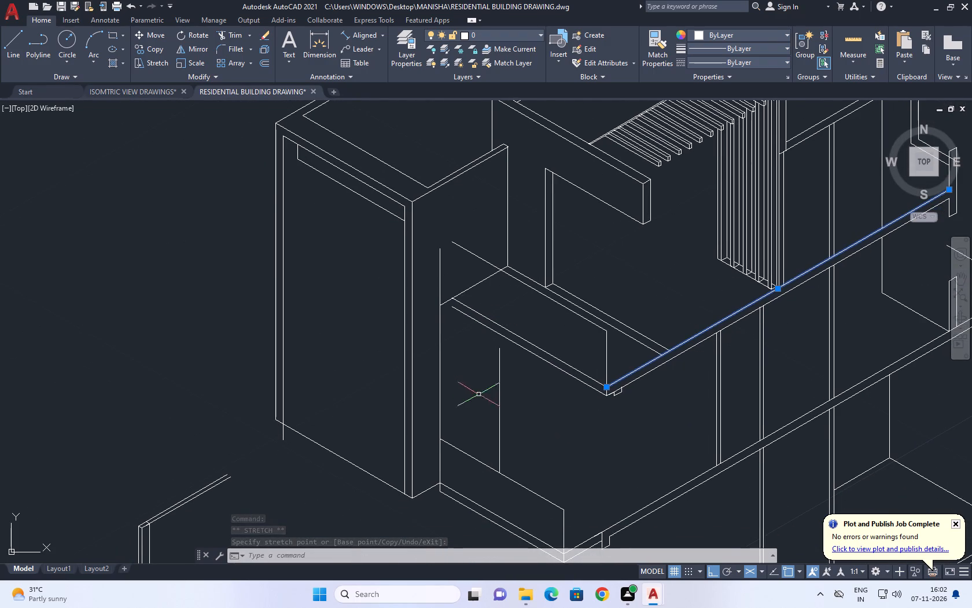
pyautogui.rightClick(518, 318)
pyautogui.click(579, 230)
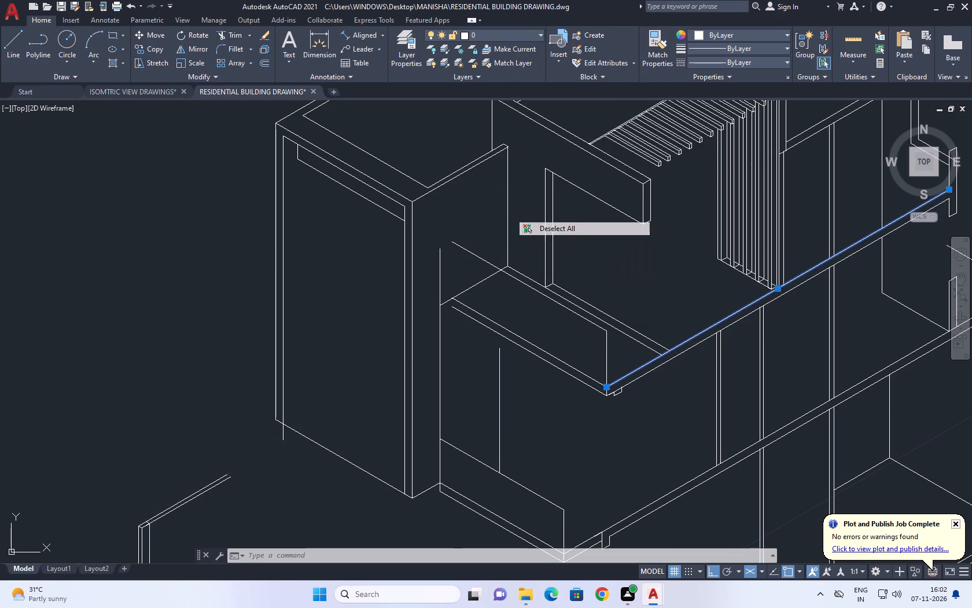
# Trim the moved parapet top line where it projects past the balcony slab's side edge.
pyautogui.moveTo(506, 266); pyautogui.dragTo(535, 323, button='middle')
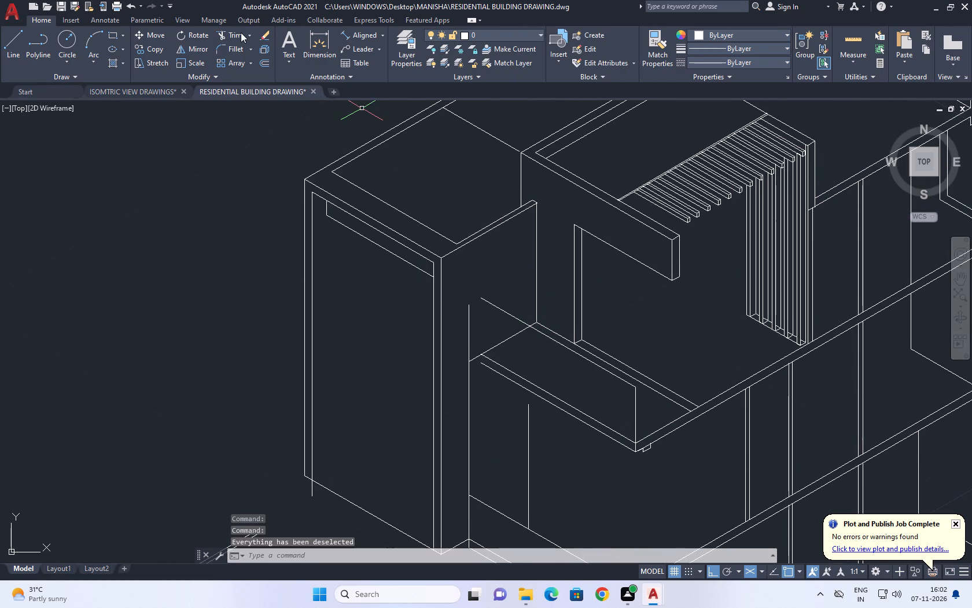
pyautogui.click(240, 30)
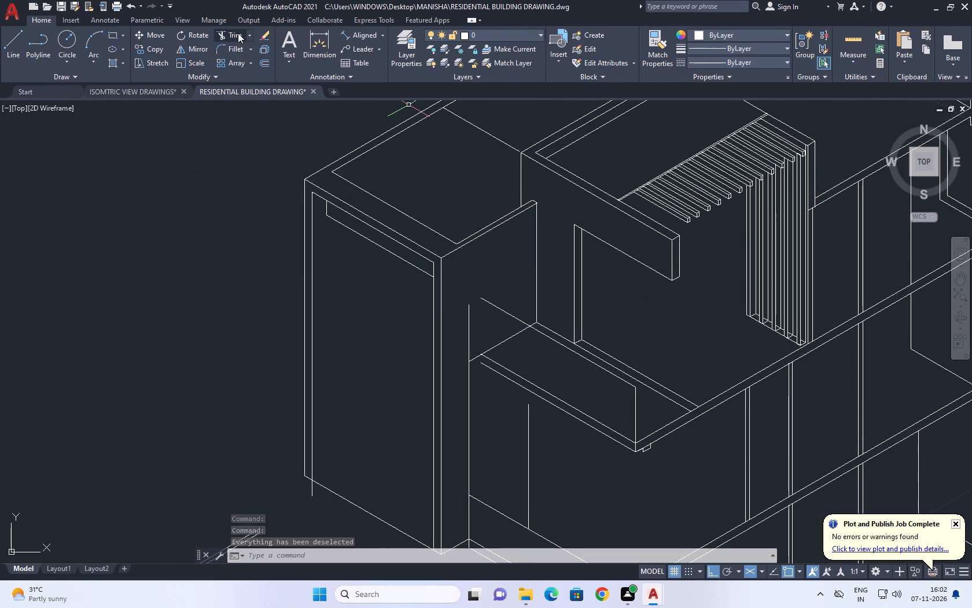
pyautogui.click(231, 34)
pyautogui.moveTo(507, 296); pyautogui.dragTo(497, 307)
pyautogui.click(499, 324)
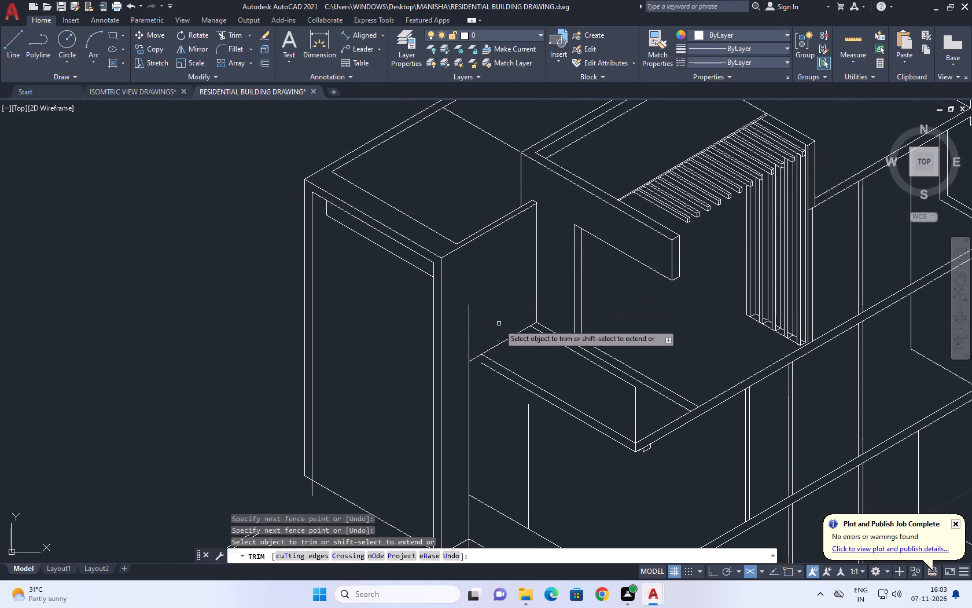
pyautogui.rightClick(491, 264)
pyautogui.click(518, 277)
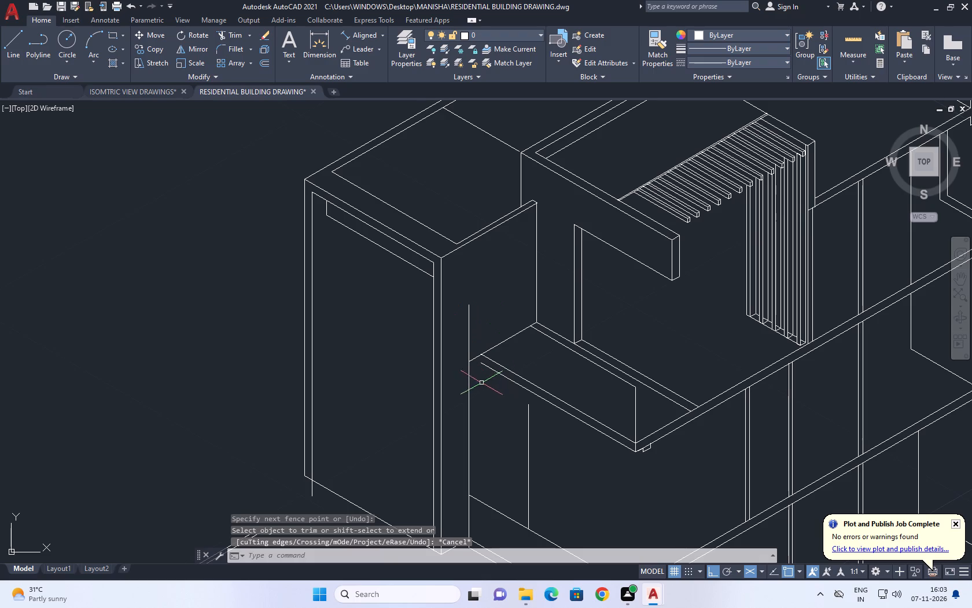
# Extend the moved balcony's lower front slab edge line to meet the slab's side edge line.
pyautogui.moveTo(471, 390); pyautogui.dragTo(482, 402, button='middle')
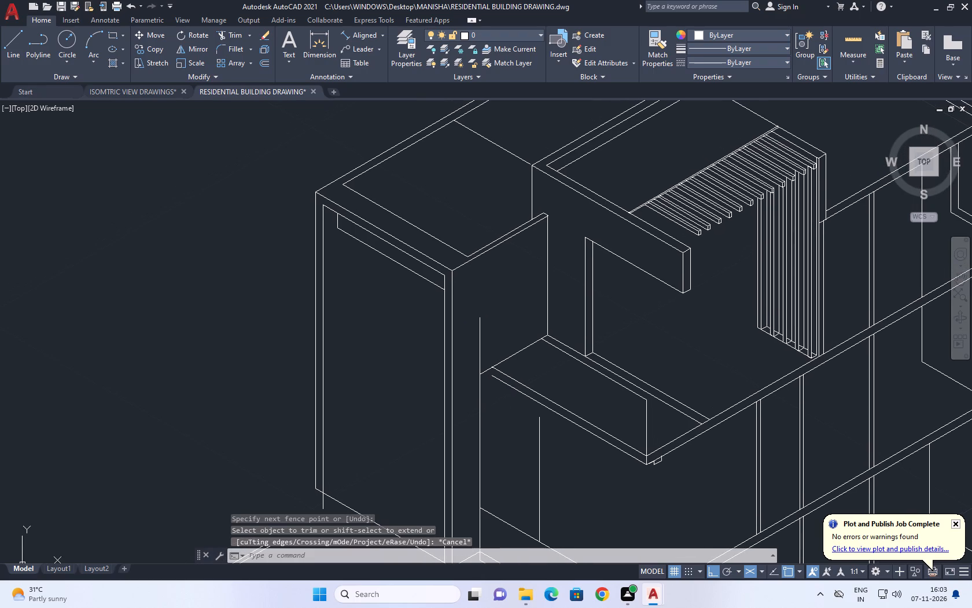
pyautogui.write('EX')
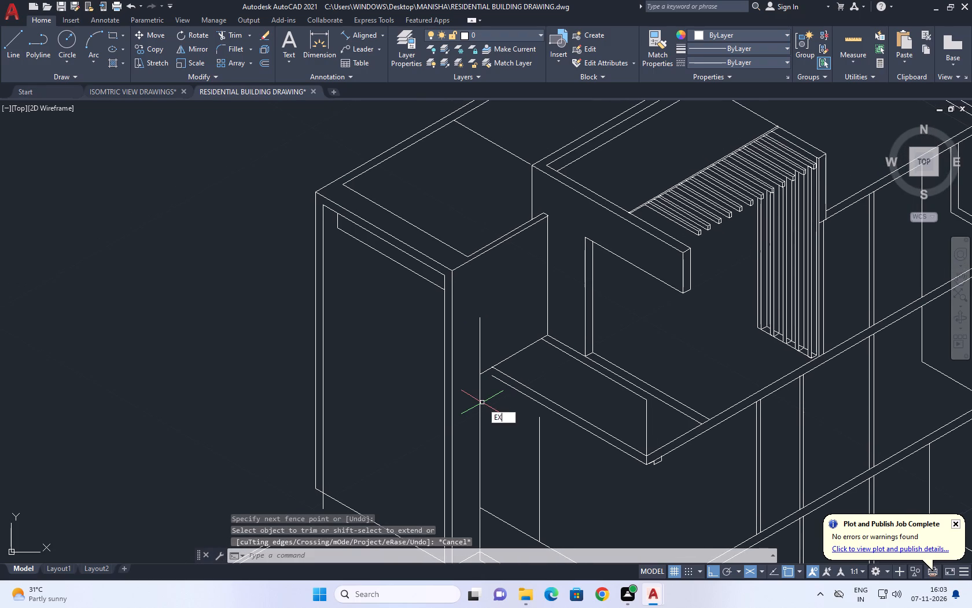
pyautogui.press('space')
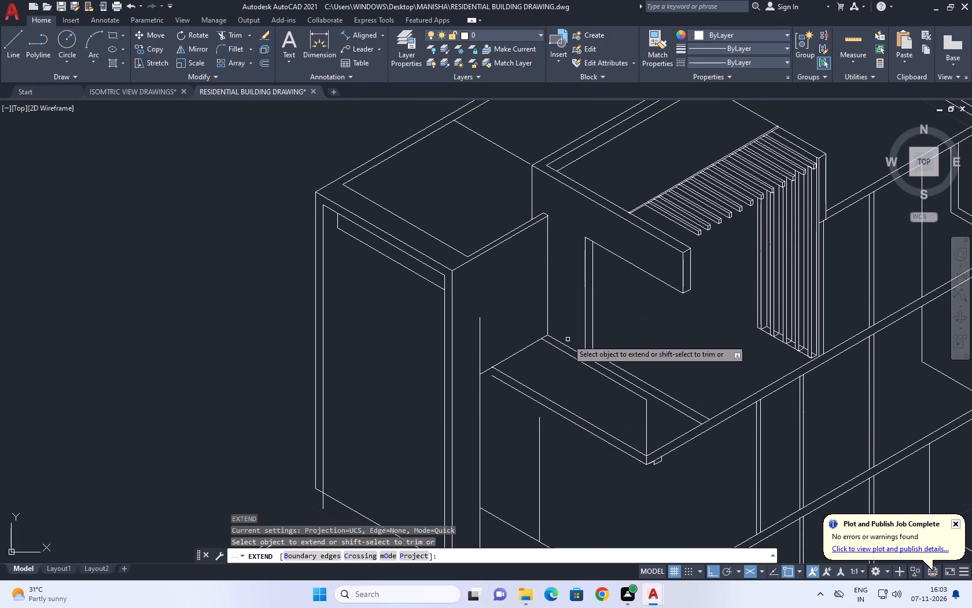
pyautogui.click(500, 376)
pyautogui.click(502, 389)
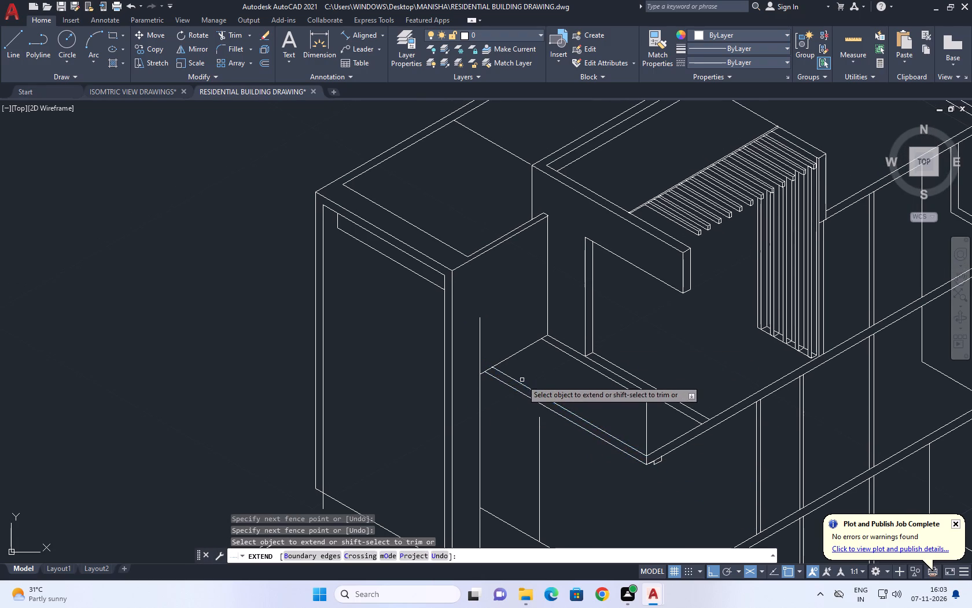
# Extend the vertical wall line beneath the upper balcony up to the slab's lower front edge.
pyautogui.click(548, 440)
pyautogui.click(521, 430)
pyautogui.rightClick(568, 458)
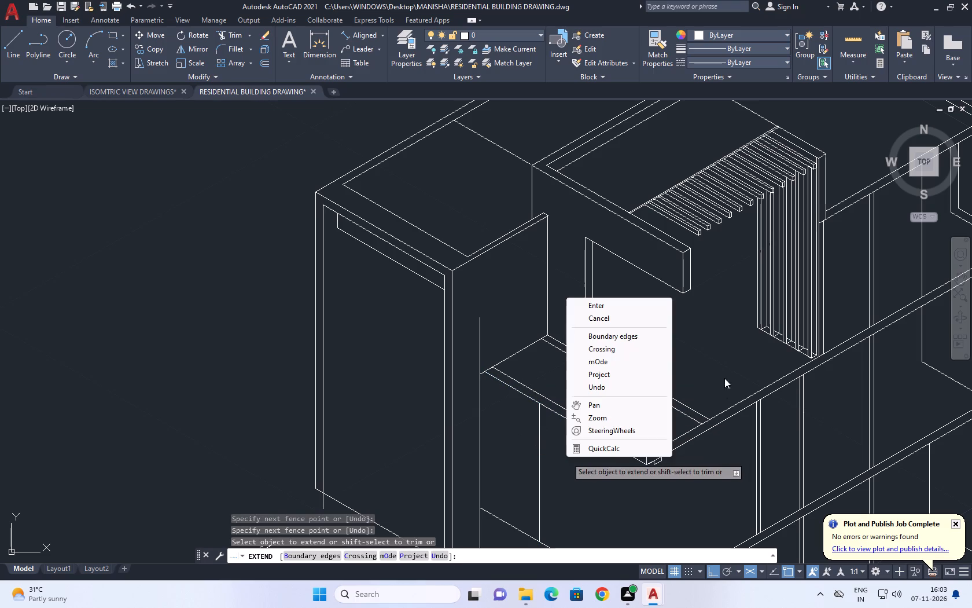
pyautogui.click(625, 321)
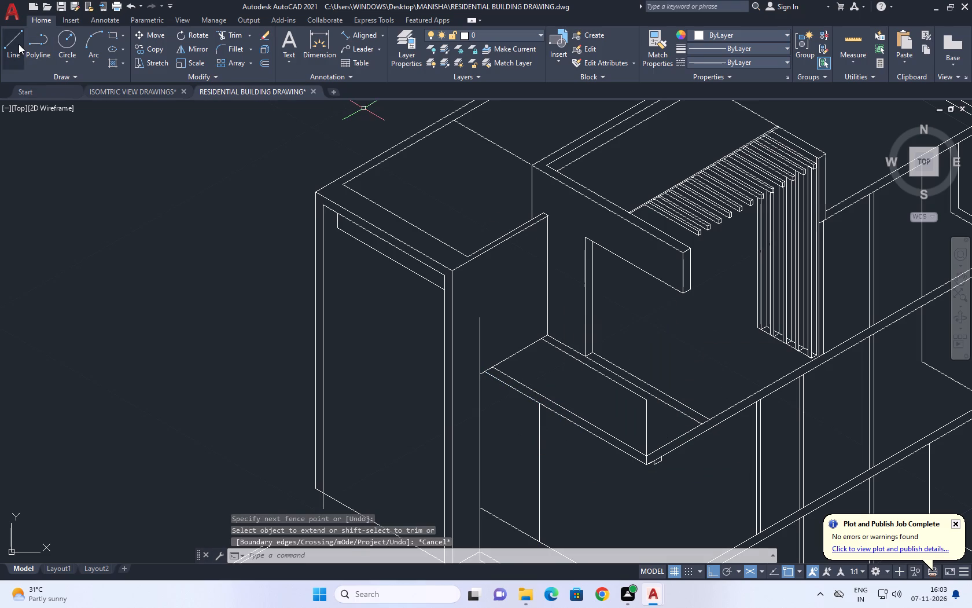
# Draw a vertical line about 1.1 long down from the upper balcony slab's inner front corner in the right isoplane.
pyautogui.click(19, 44)
pyautogui.scroll(1, 495, 364)
pyautogui.click(492, 369)
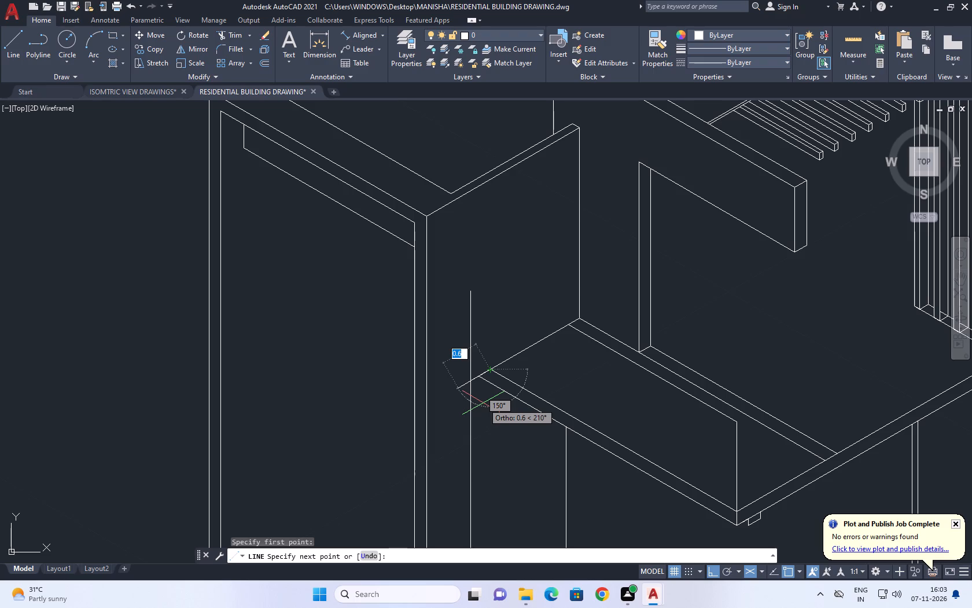
pyautogui.press('1')
pyautogui.press('Return')
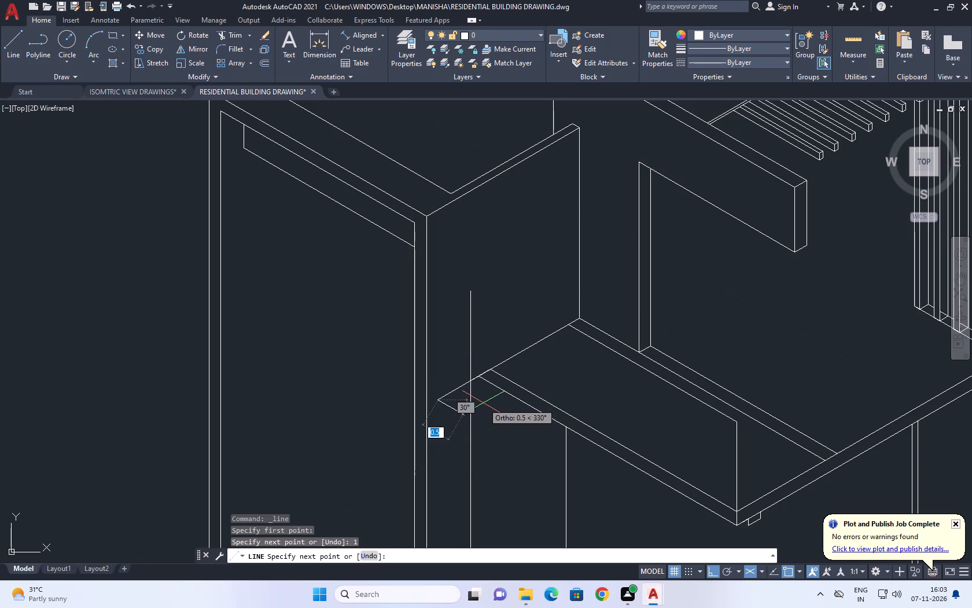
pyautogui.scroll(1, 483, 403)
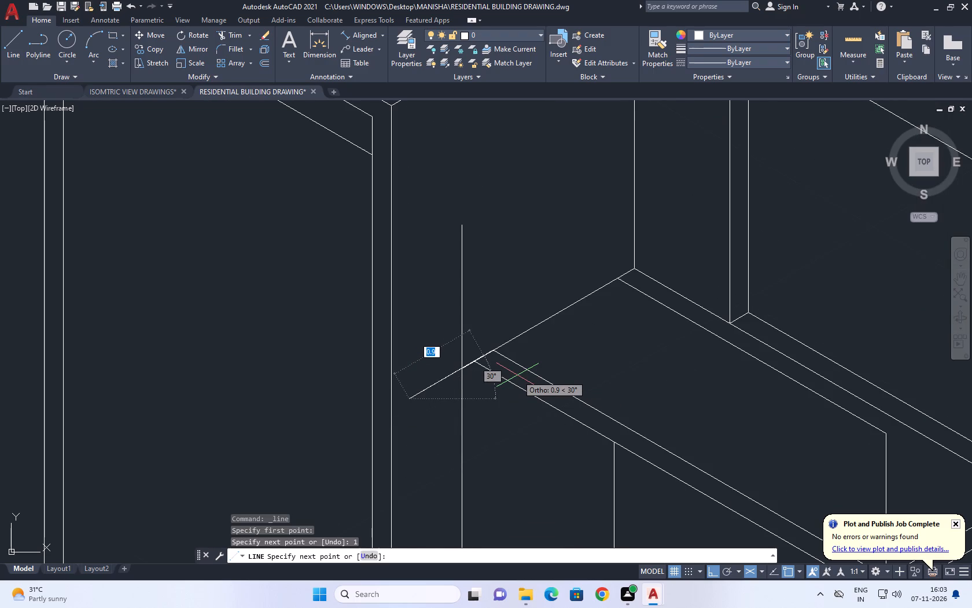
pyautogui.hotkey('ctrl', 'z')
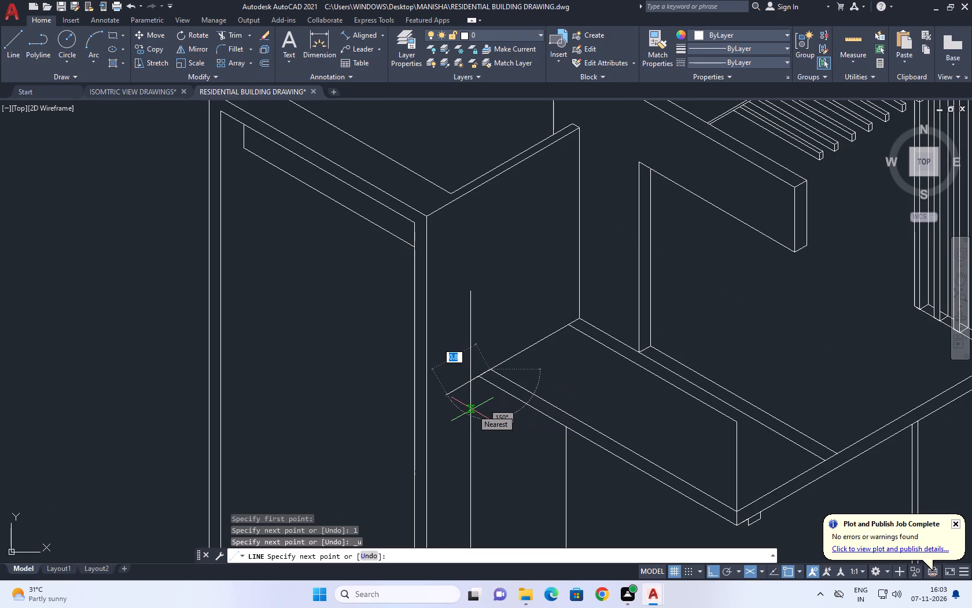
pyautogui.press('F5')
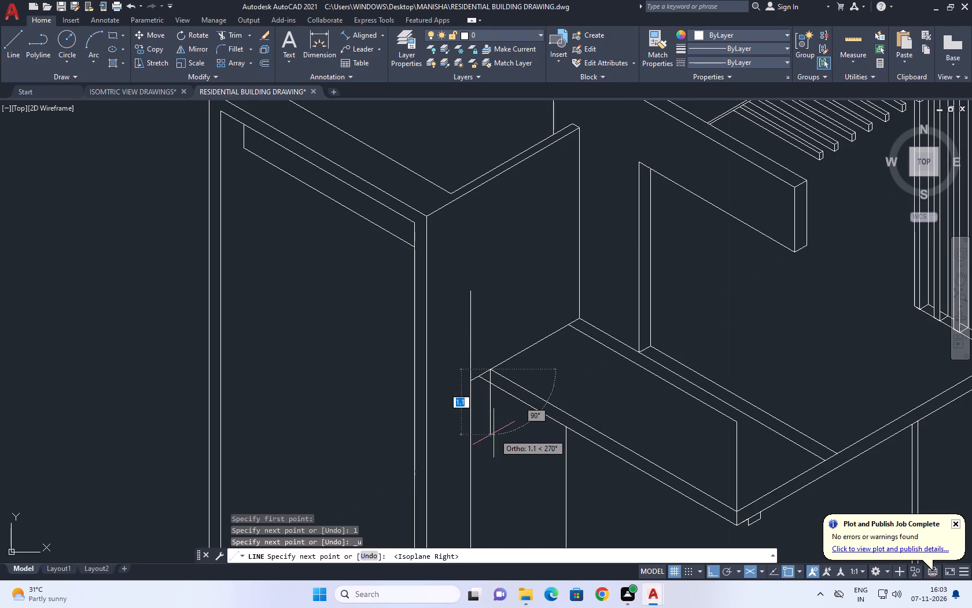
pyautogui.click(493, 433)
pyautogui.rightClick(498, 419)
pyautogui.click(527, 434)
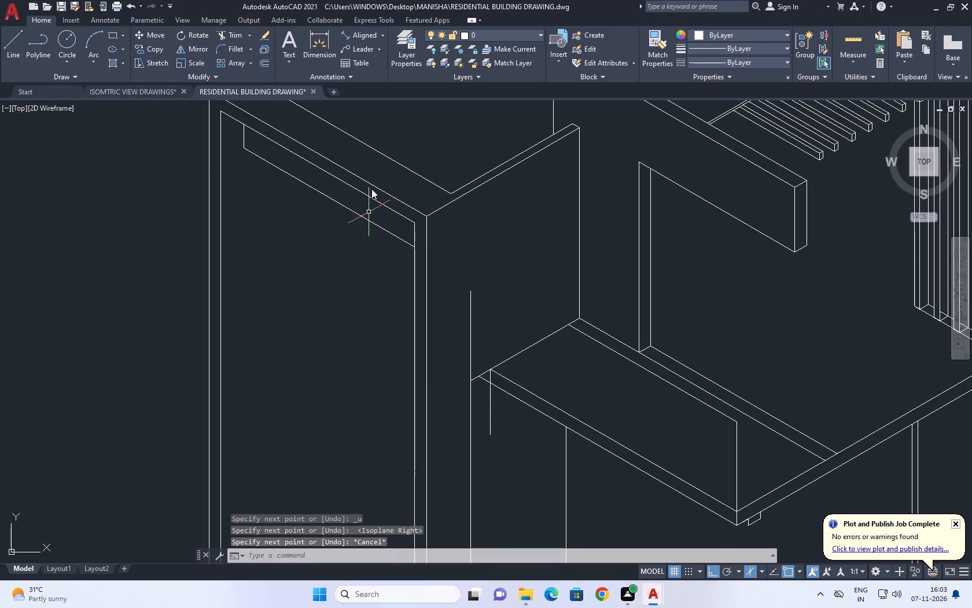
# Trim the new vertical line below the slab's lower front edge and the lower edge piece projecting past that line.
pyautogui.click(233, 35)
pyautogui.scroll(1, 472, 405)
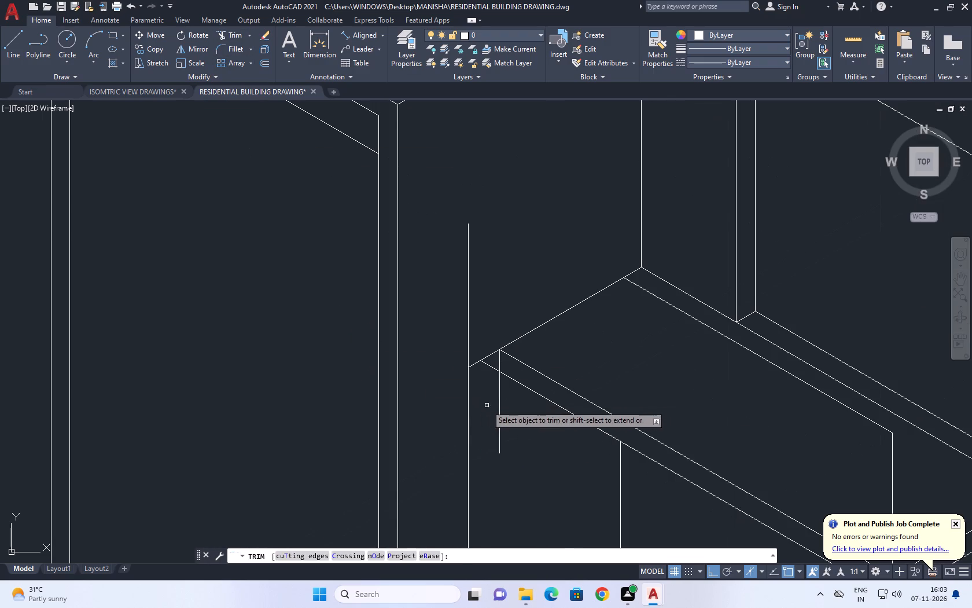
pyautogui.click(502, 405)
pyautogui.click(489, 398)
pyautogui.click(489, 367)
pyautogui.rightClick(501, 287)
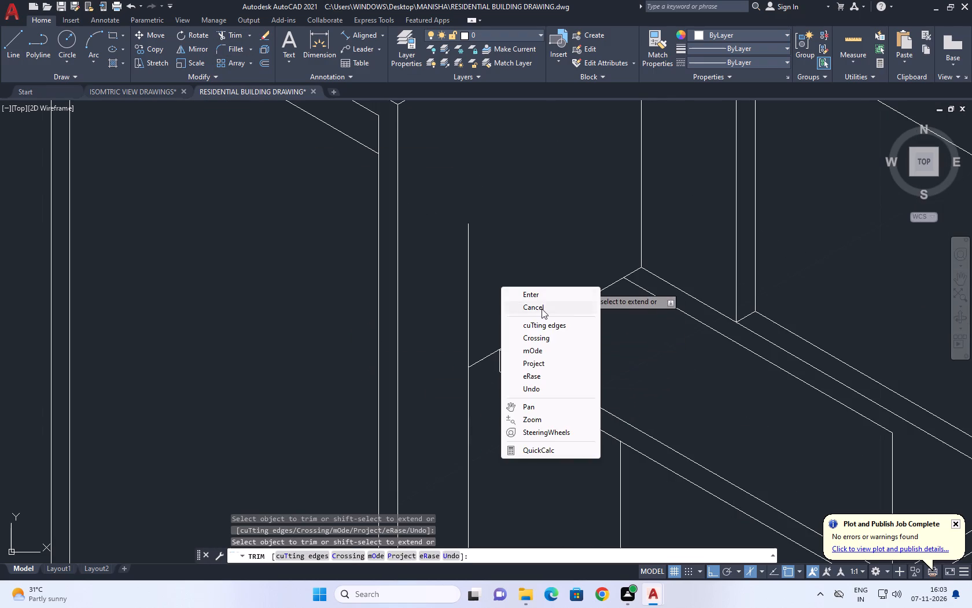
pyautogui.click(545, 306)
# Erase the vertical line in the middle of the wall opening below the upper balcony.
pyautogui.scroll(-3, 545, 306)
pyautogui.moveTo(618, 424); pyautogui.dragTo(617, 431, button='middle')
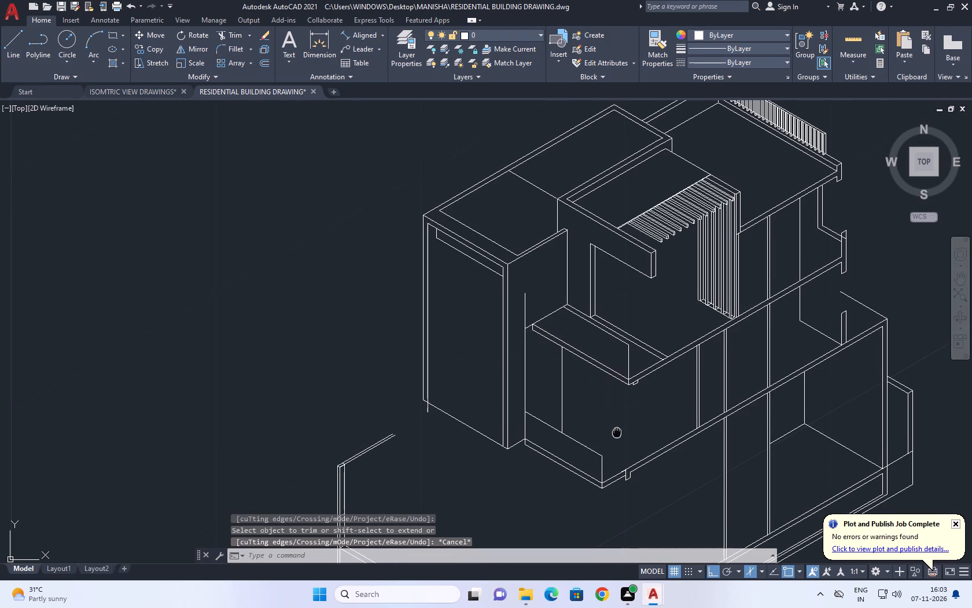
pyautogui.moveTo(617, 431); pyautogui.dragTo(614, 433, button='middle')
pyautogui.click(554, 385)
pyautogui.click(546, 371)
pyautogui.click(588, 393)
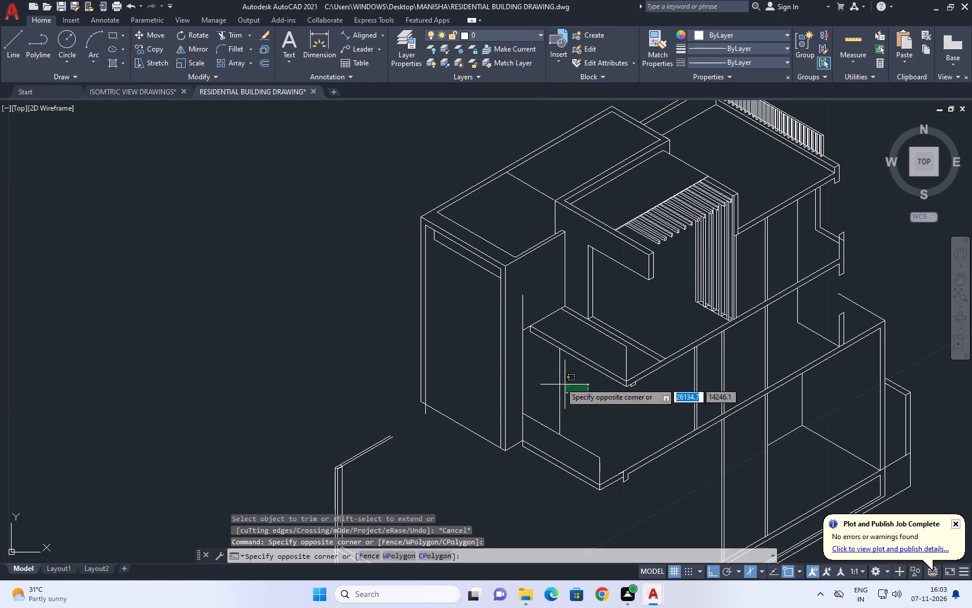
pyautogui.click(549, 379)
pyautogui.rightClick(570, 402)
pyautogui.click(609, 188)
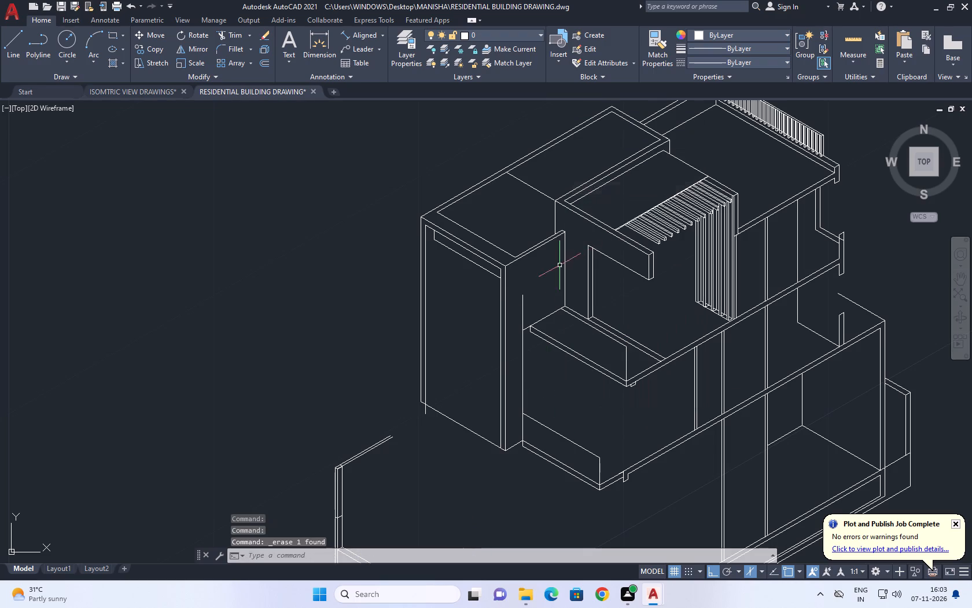
# Erase the leftover vertical line segment standing above the wall corner beside the upper balcony.
pyautogui.moveTo(528, 309); pyautogui.dragTo(527, 326, button='middle')
pyautogui.scroll(2, 527, 327)
pyautogui.click(523, 314)
pyautogui.click(503, 279)
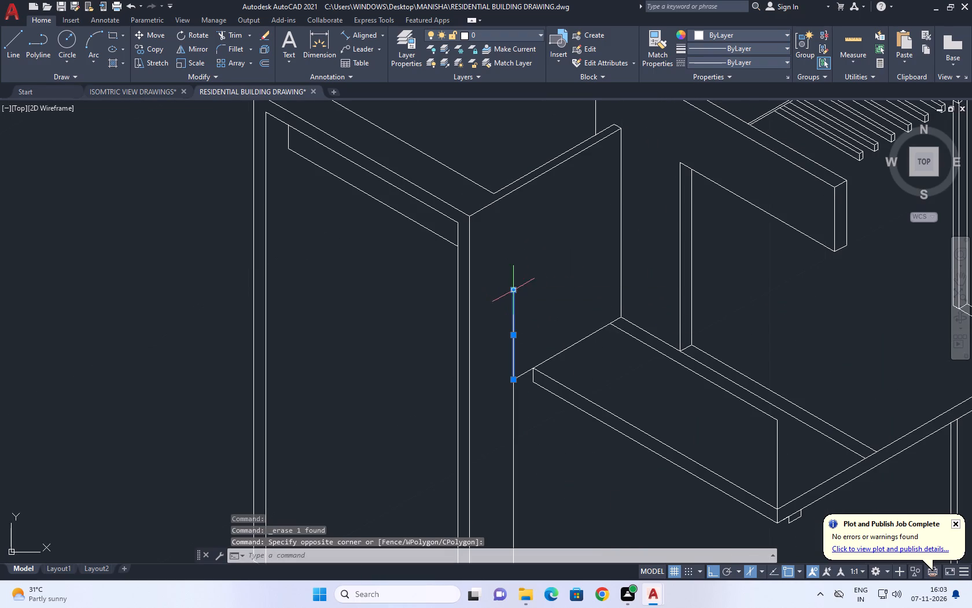
pyautogui.rightClick(531, 270)
pyautogui.click(557, 342)
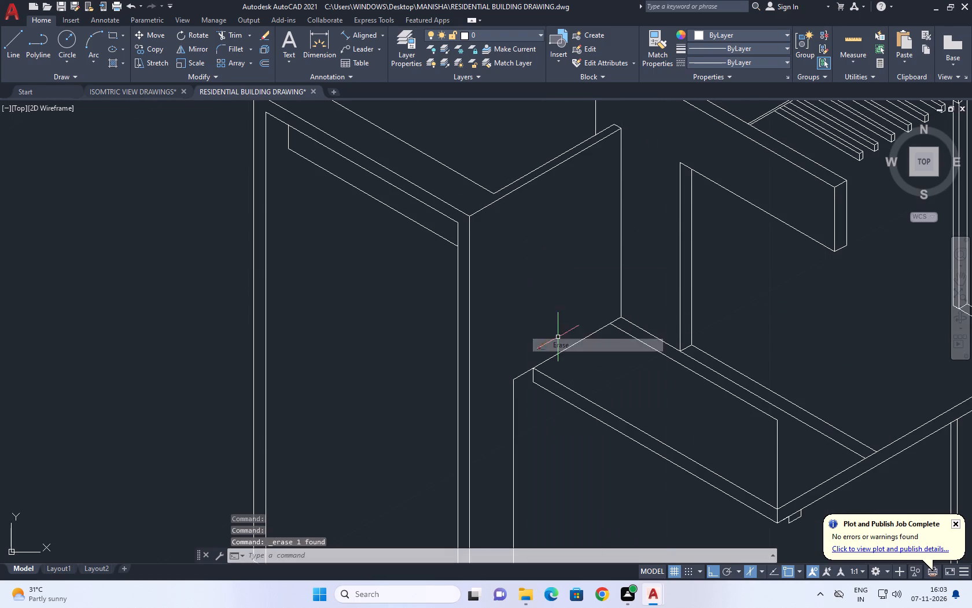
# Draw a vertical line upward from the upper balcony slab's inner front corner, past the parapet's height.
pyautogui.scroll(-2, 559, 335)
pyautogui.moveTo(603, 288); pyautogui.dragTo(581, 270, button='middle')
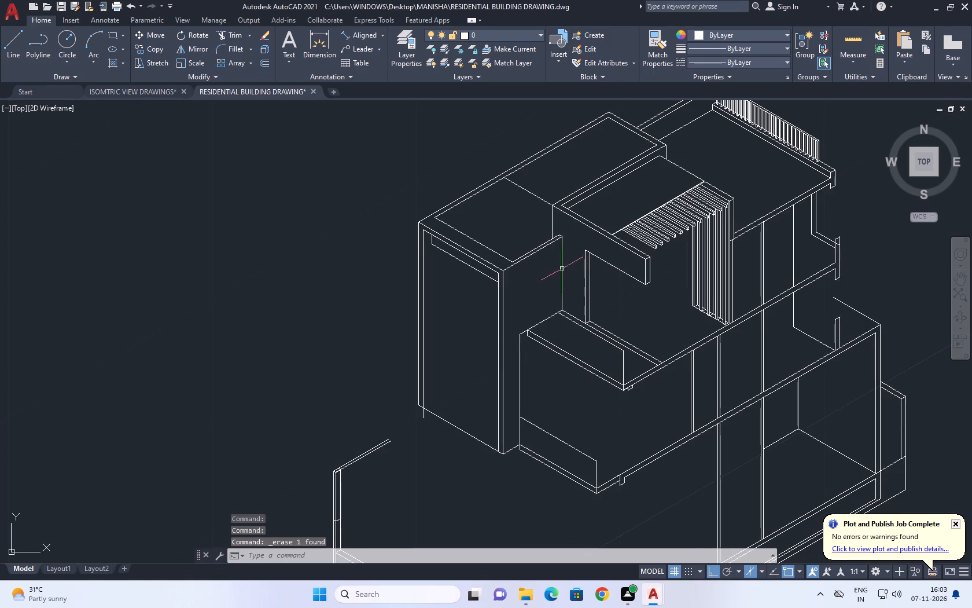
pyautogui.scroll(1, 518, 322)
pyautogui.scroll(1, 590, 322)
pyautogui.moveTo(495, 309); pyautogui.dragTo(500, 324, button='middle')
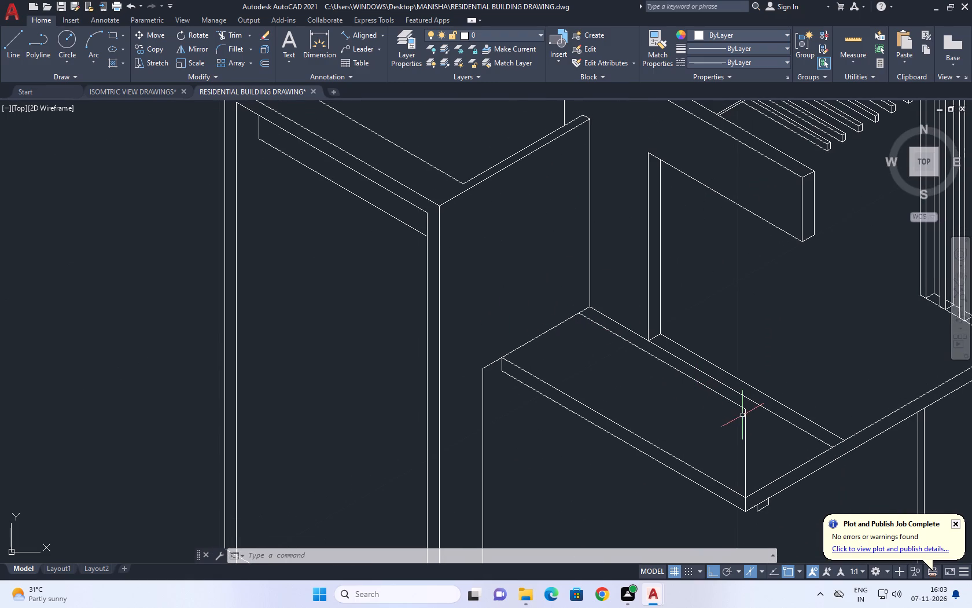
pyautogui.click(738, 406)
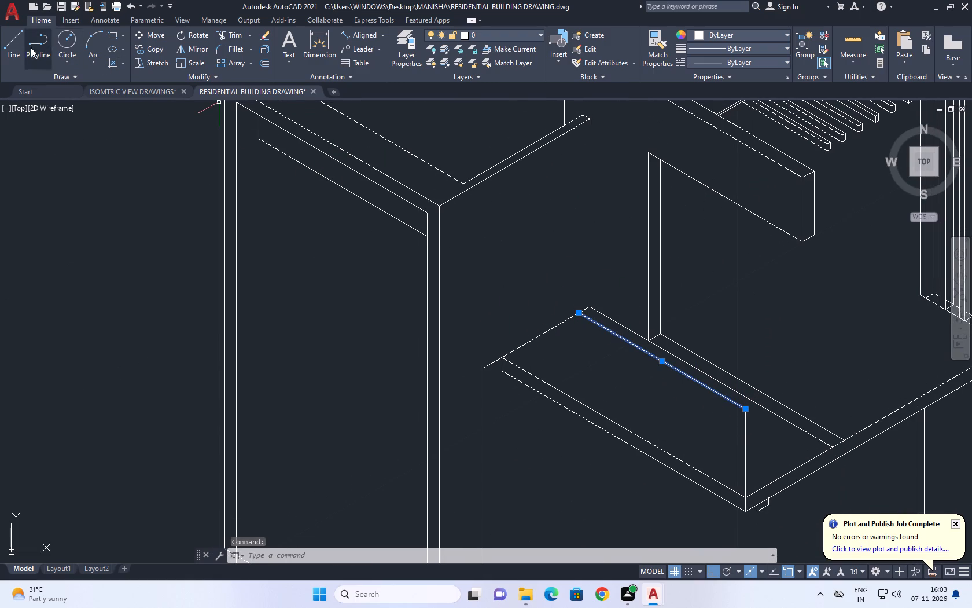
pyautogui.click(17, 41)
pyautogui.click(503, 359)
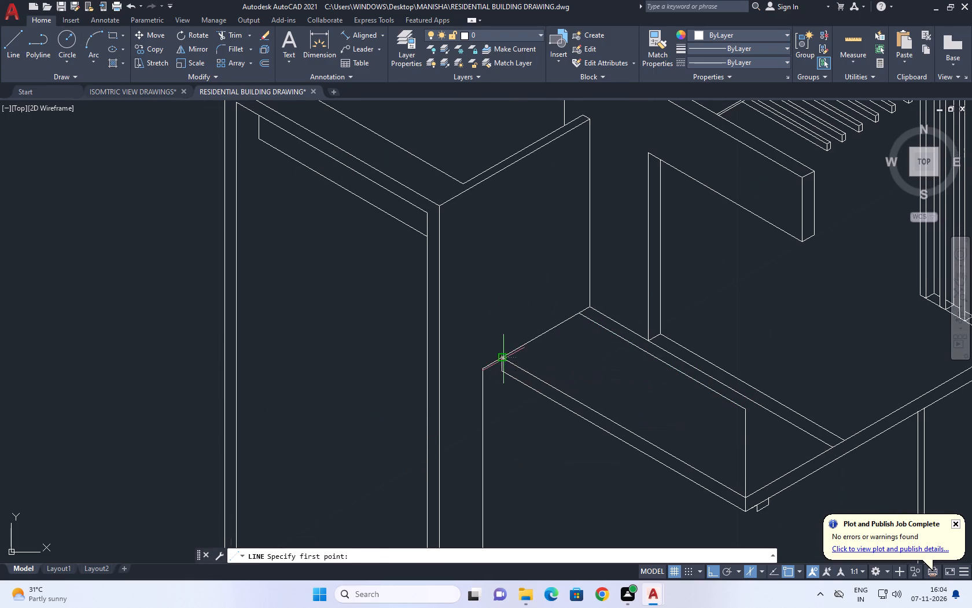
pyautogui.click(510, 257)
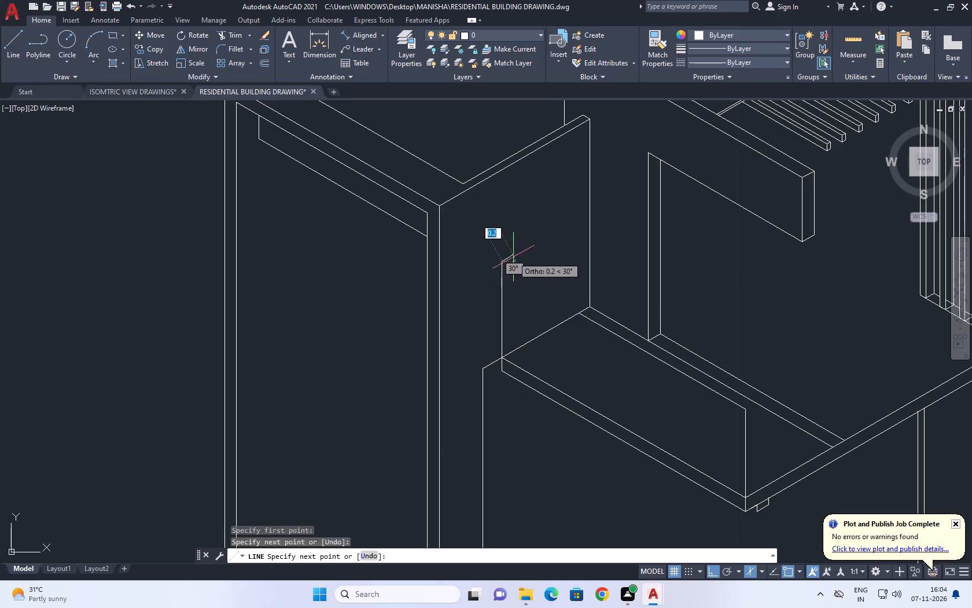
pyautogui.rightClick(571, 249)
pyautogui.click(609, 265)
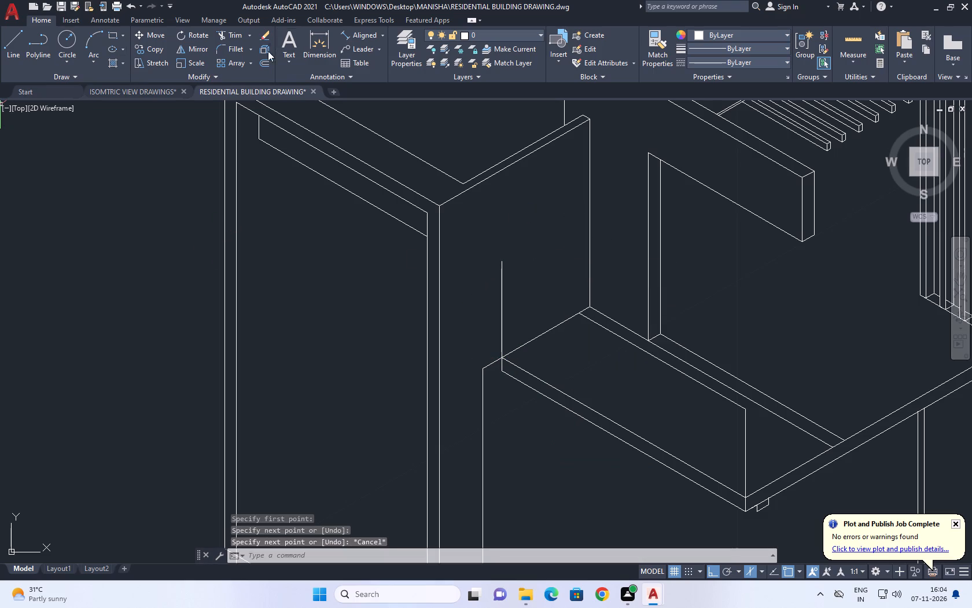
# Fillet the new vertical line with the parapet's top line to close the front parapet's upper corner.
pyautogui.click(234, 45)
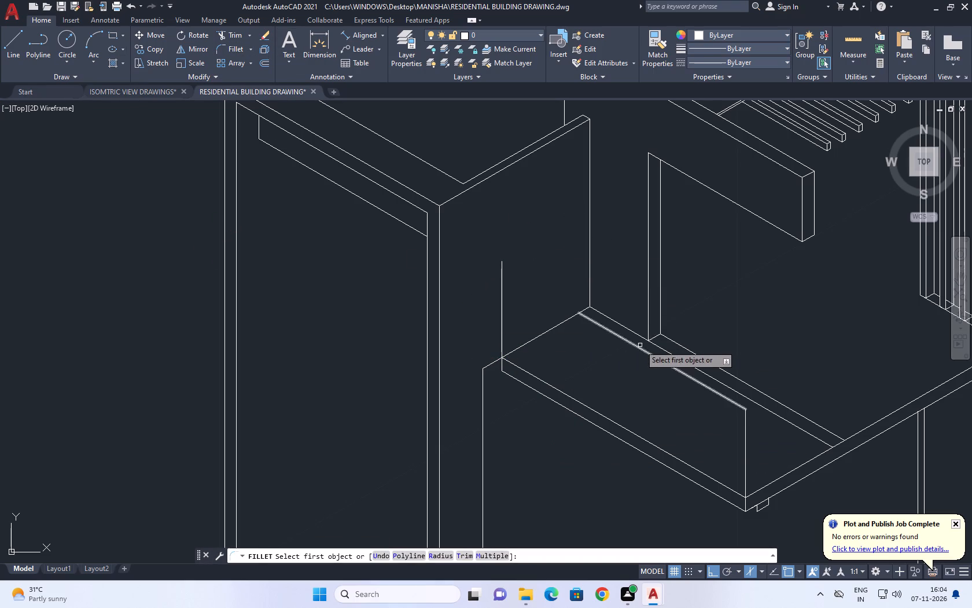
pyautogui.click(640, 345)
pyautogui.click(501, 296)
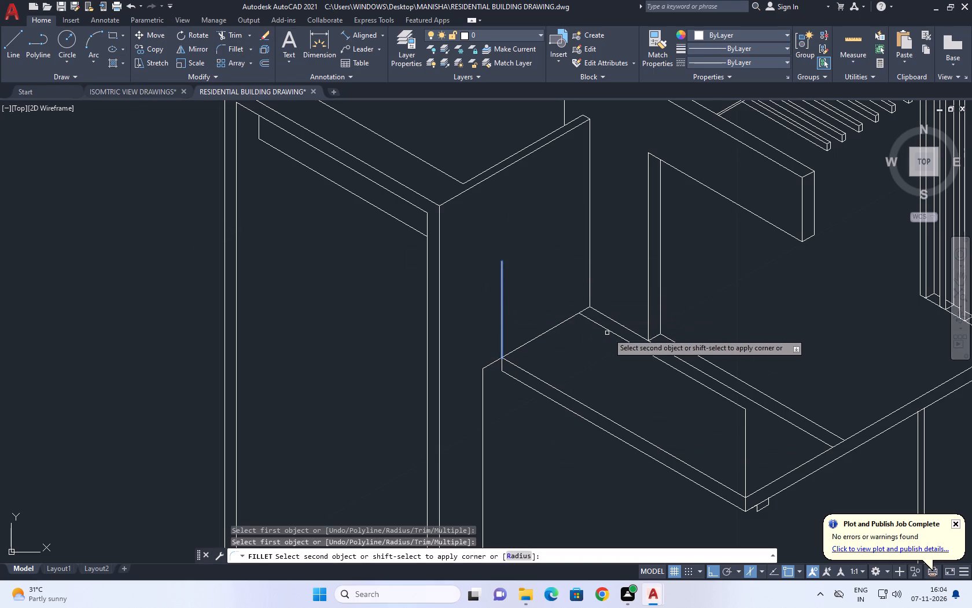
pyautogui.click(614, 333)
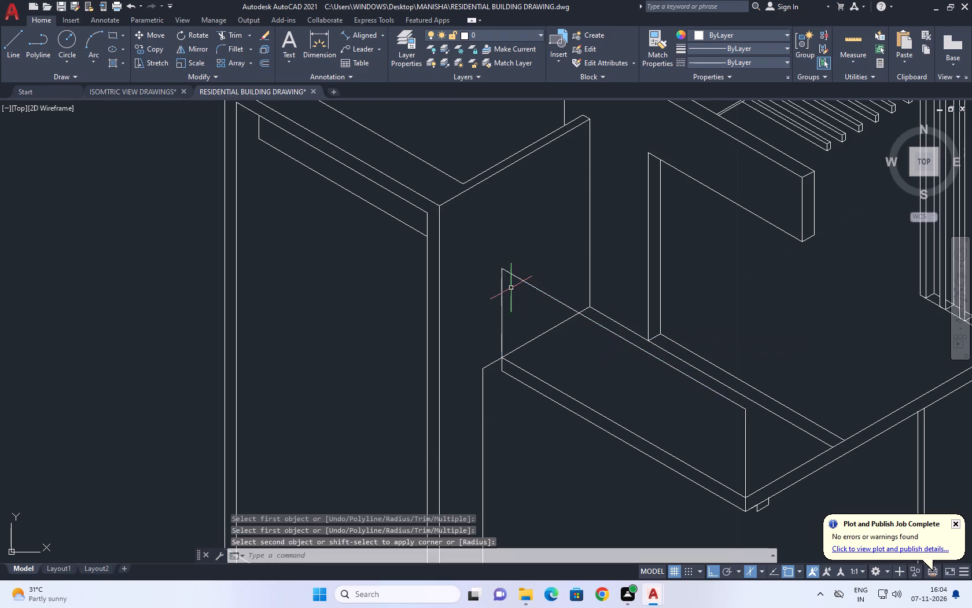
# Trim the slab's side edge line where it crosses the front parapet face of the upper balcony.
pyautogui.click(231, 35)
pyautogui.click(547, 325)
pyautogui.click(552, 338)
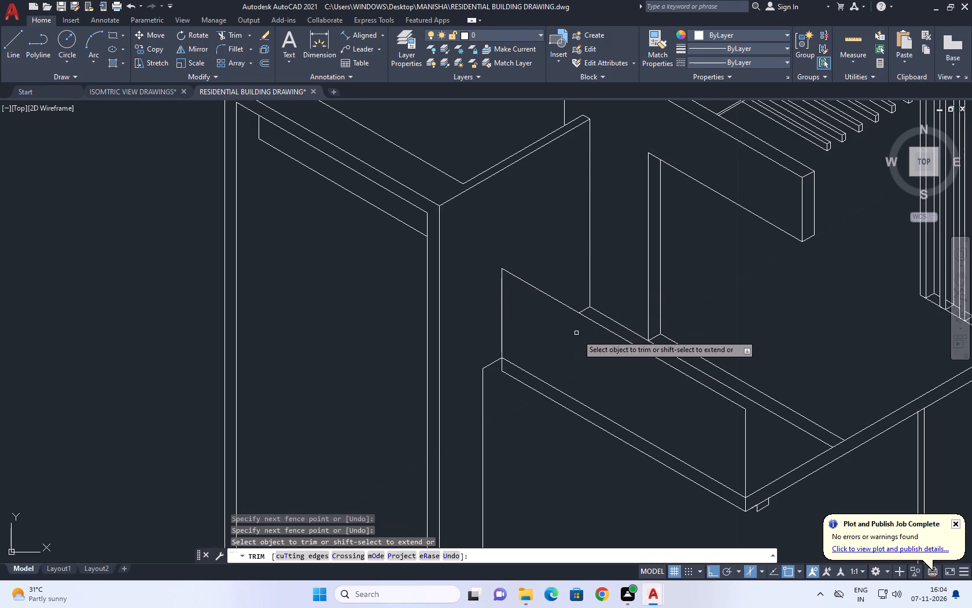
pyautogui.rightClick(610, 251)
pyautogui.click(633, 270)
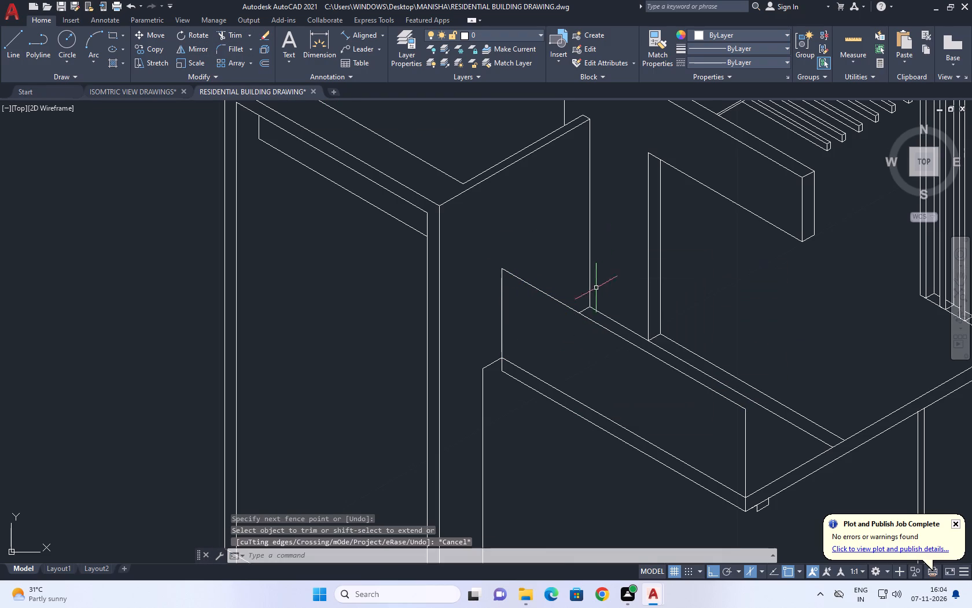
# Trim the upper balcony slab's lower side edge between the two sides of the small corner notch.
pyautogui.scroll(-1, 580, 323)
pyautogui.moveTo(608, 376); pyautogui.dragTo(546, 370, button='middle')
pyautogui.scroll(-2, 540, 351)
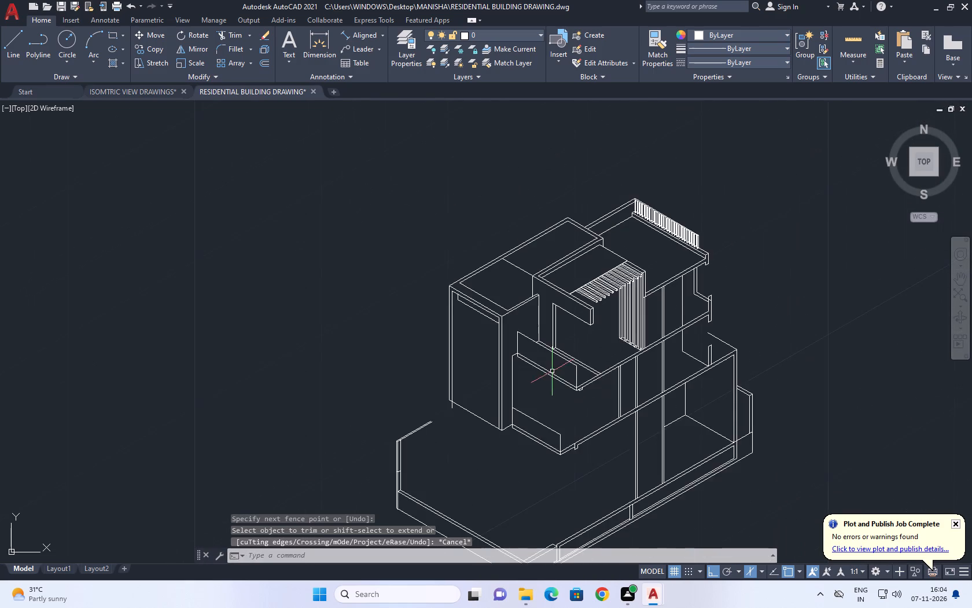
pyautogui.scroll(3, 571, 470)
pyautogui.scroll(1, 595, 332)
pyautogui.moveTo(610, 357); pyautogui.dragTo(612, 400, button='middle')
pyautogui.scroll(-1, 610, 405)
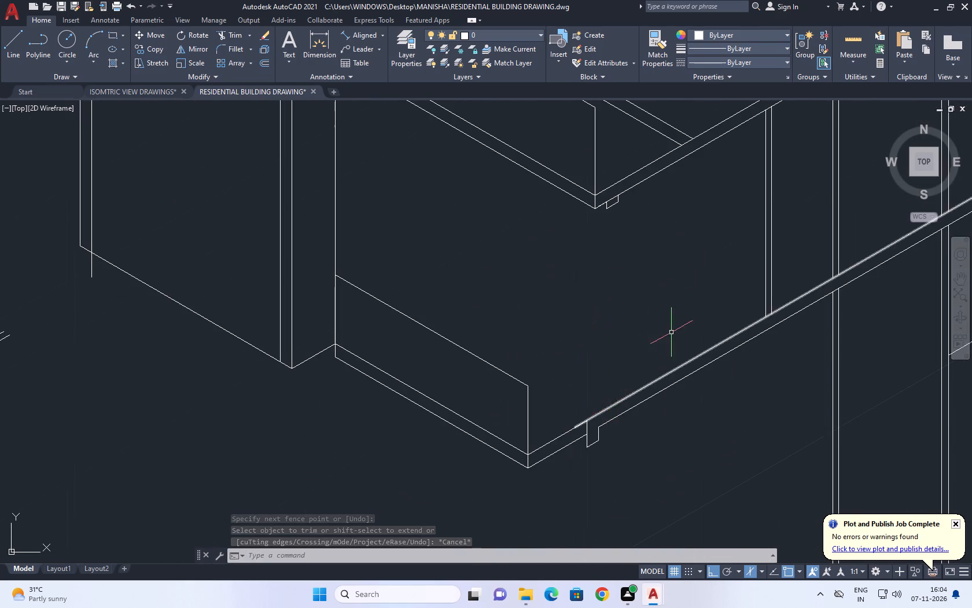
pyautogui.moveTo(674, 331); pyautogui.dragTo(636, 368, button='middle')
pyautogui.scroll(-1, 579, 335)
pyautogui.click(238, 35)
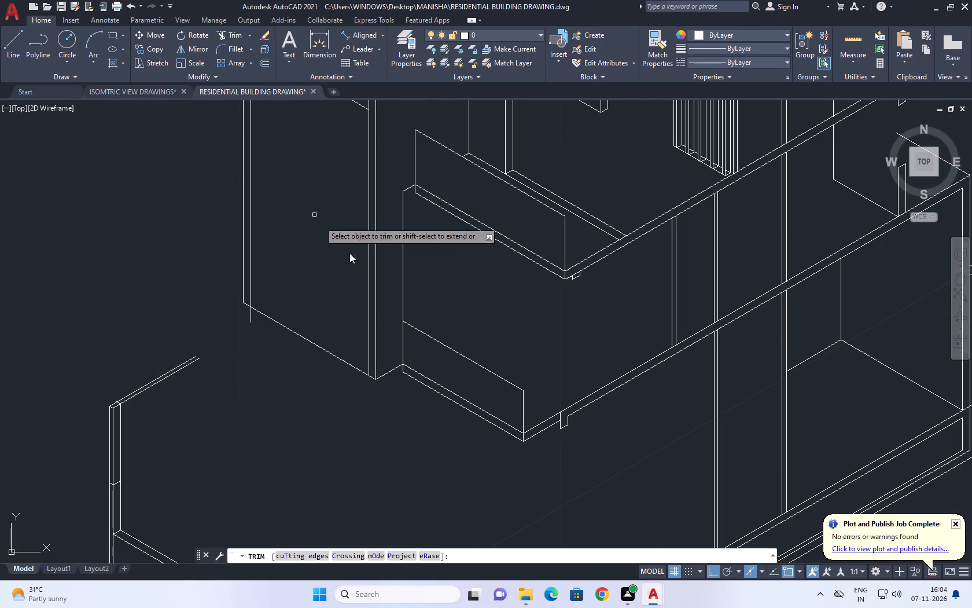
pyautogui.scroll(2, 576, 273)
pyautogui.click(576, 272)
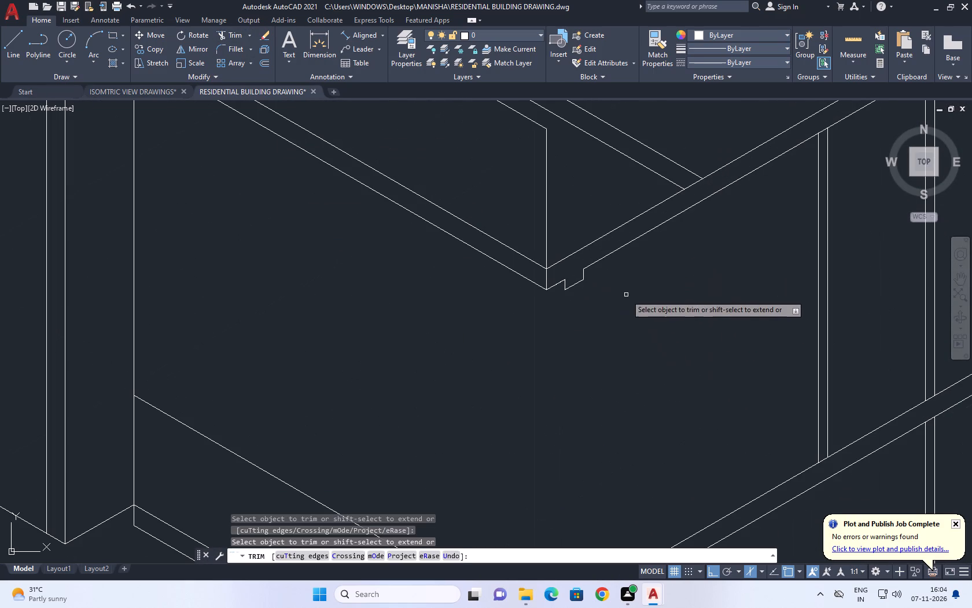
pyautogui.rightClick(626, 295)
pyautogui.click(660, 306)
# Draw a vertical line down from the upper balcony slab's lower front corner to below the lower balcony slab.
pyautogui.scroll(-3, 499, 393)
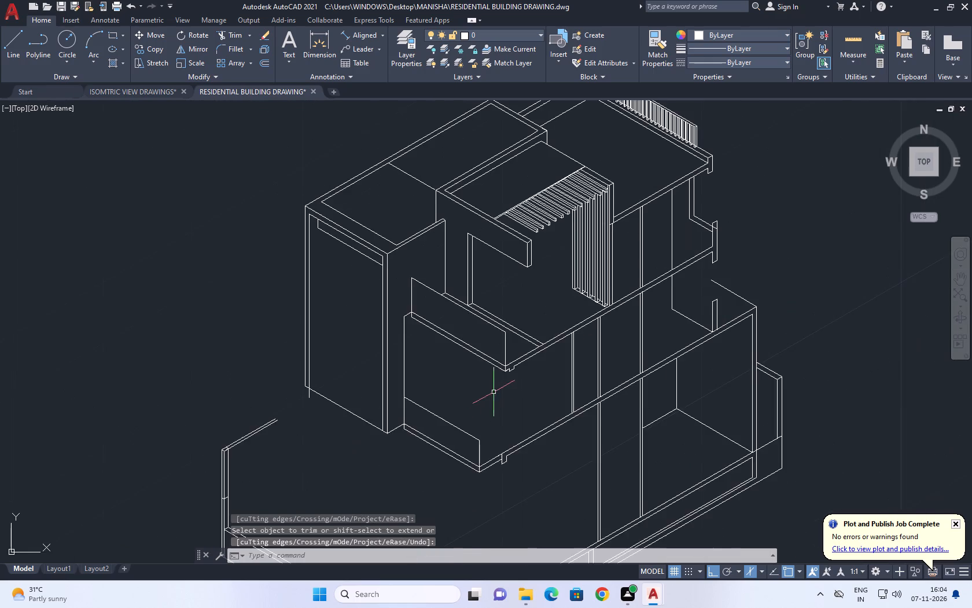
pyautogui.moveTo(502, 405); pyautogui.dragTo(511, 420, button='middle')
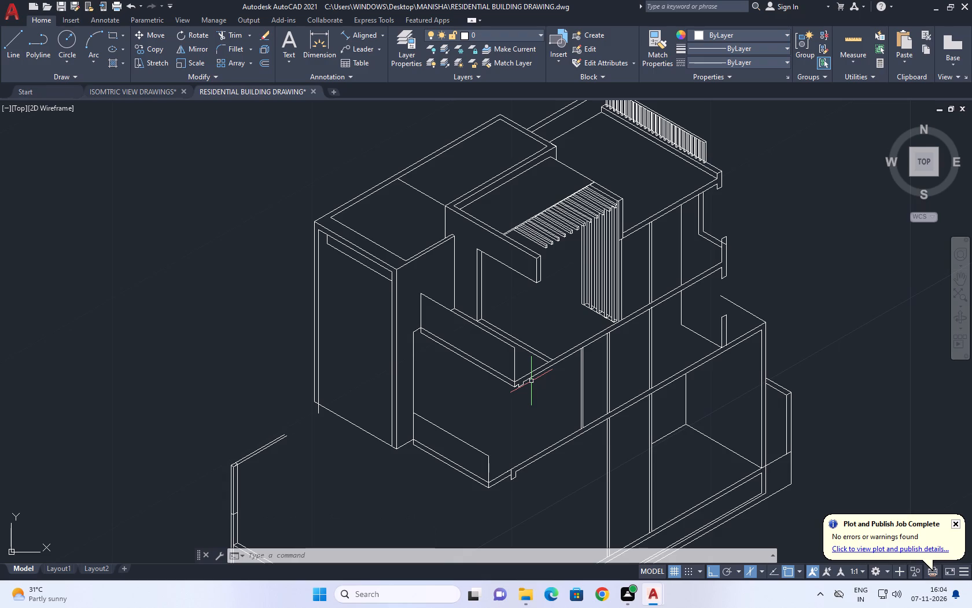
pyautogui.click(9, 46)
pyautogui.moveTo(436, 127); pyautogui.dragTo(426, 105, button='middle')
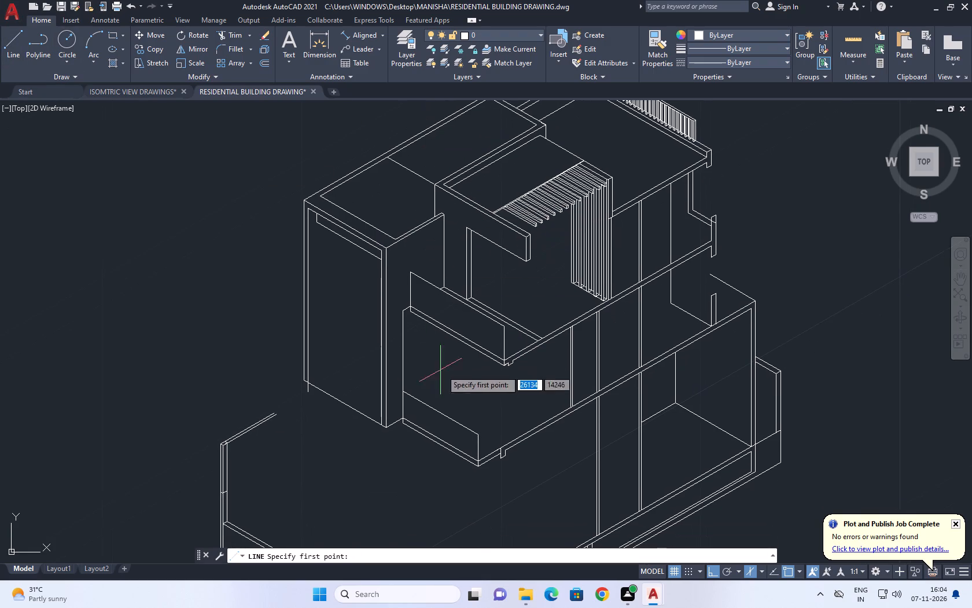
pyautogui.scroll(3, 509, 375)
pyautogui.click(495, 351)
pyautogui.scroll(-2, 459, 303)
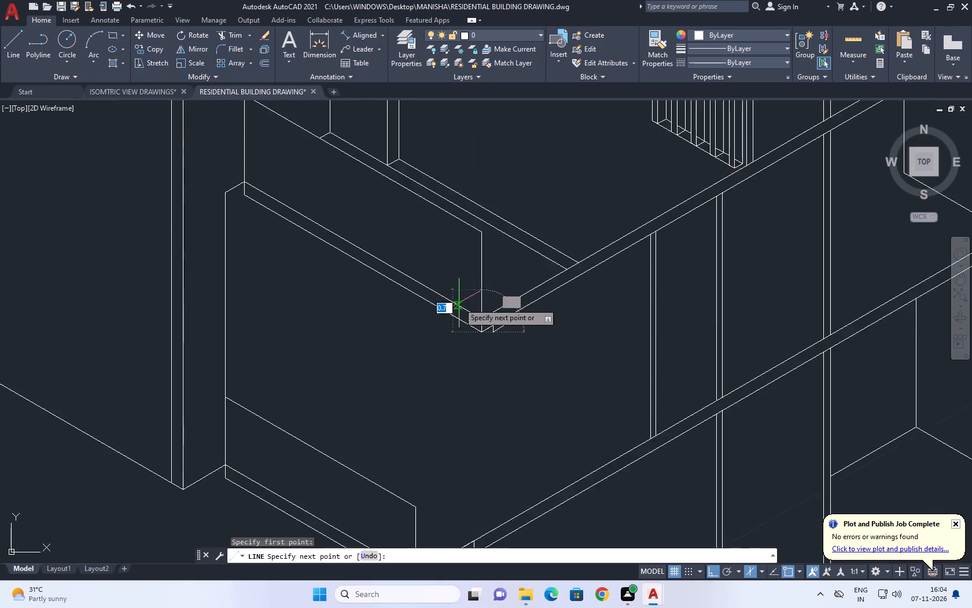
pyautogui.moveTo(489, 442); pyautogui.dragTo(470, 296, button='middle')
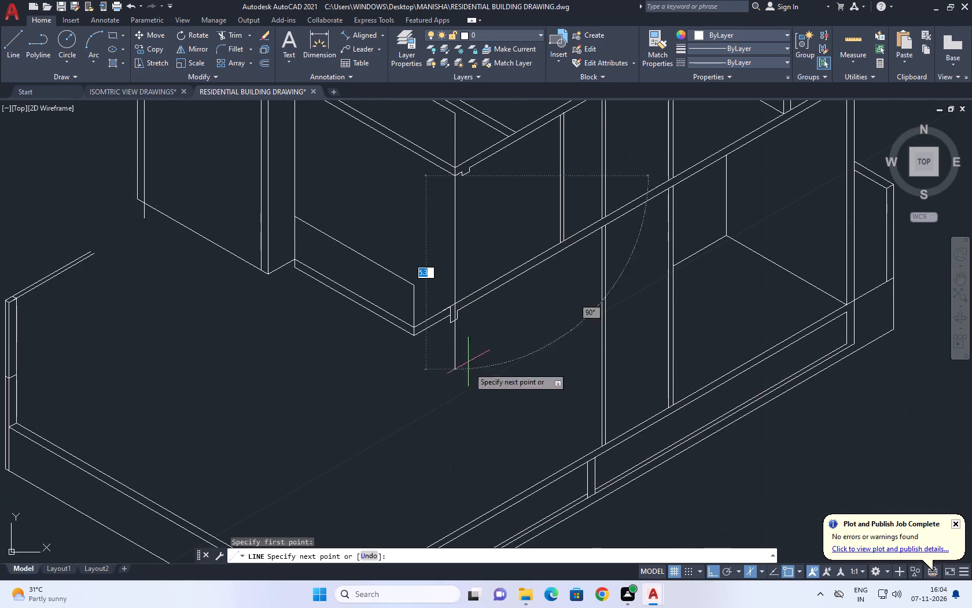
pyautogui.click(461, 402)
pyautogui.moveTo(495, 334); pyautogui.dragTo(486, 354, button='right')
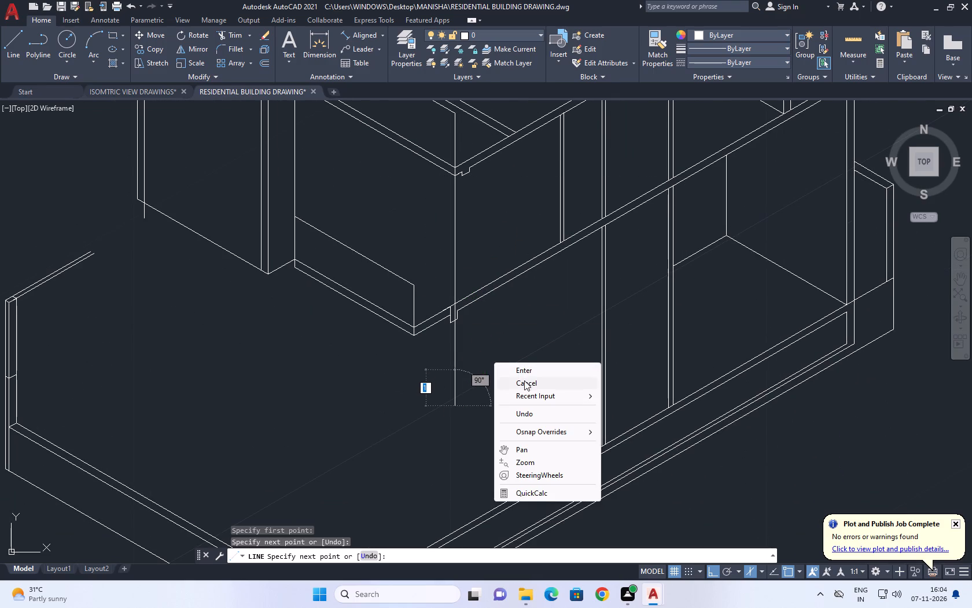
pyautogui.click(525, 381)
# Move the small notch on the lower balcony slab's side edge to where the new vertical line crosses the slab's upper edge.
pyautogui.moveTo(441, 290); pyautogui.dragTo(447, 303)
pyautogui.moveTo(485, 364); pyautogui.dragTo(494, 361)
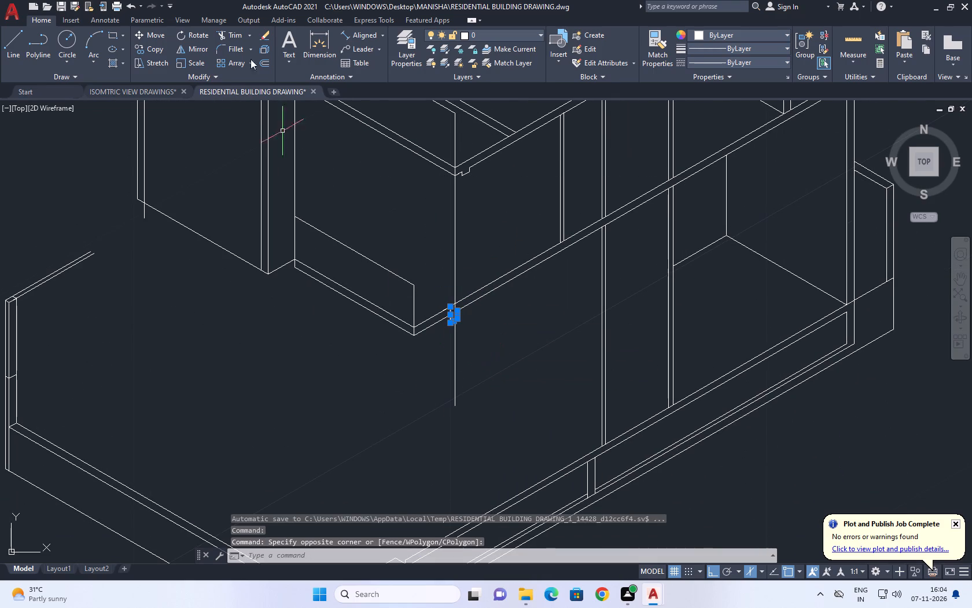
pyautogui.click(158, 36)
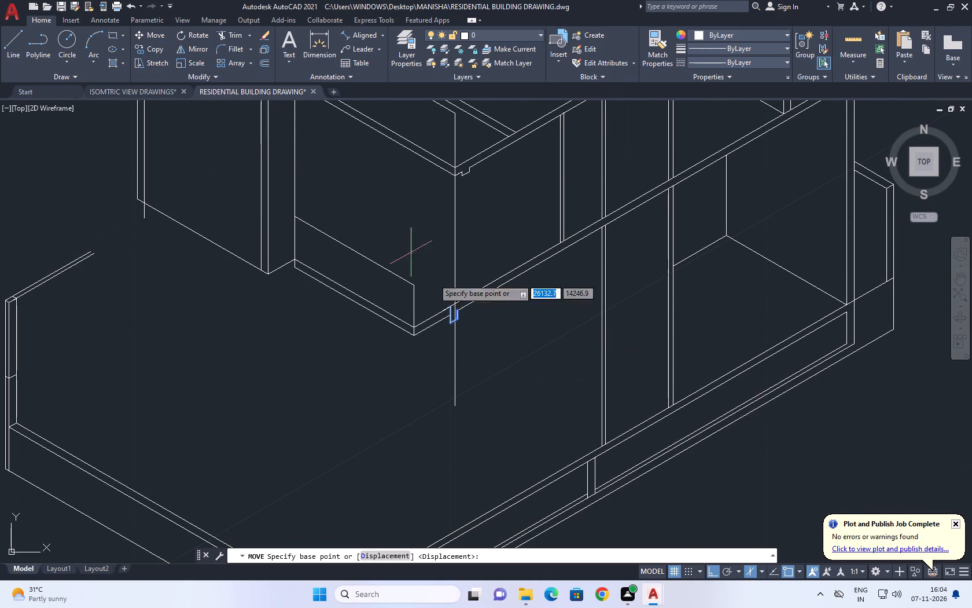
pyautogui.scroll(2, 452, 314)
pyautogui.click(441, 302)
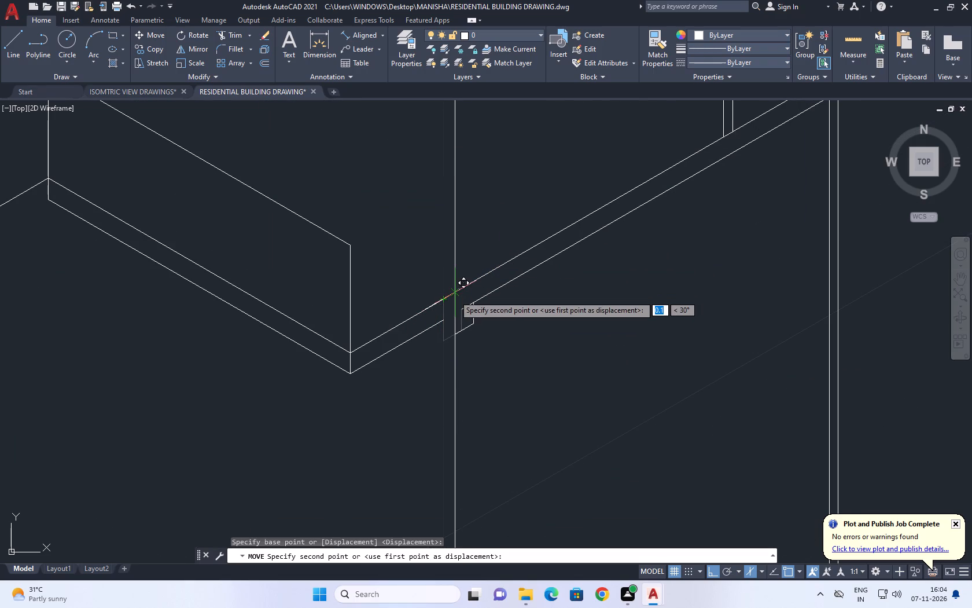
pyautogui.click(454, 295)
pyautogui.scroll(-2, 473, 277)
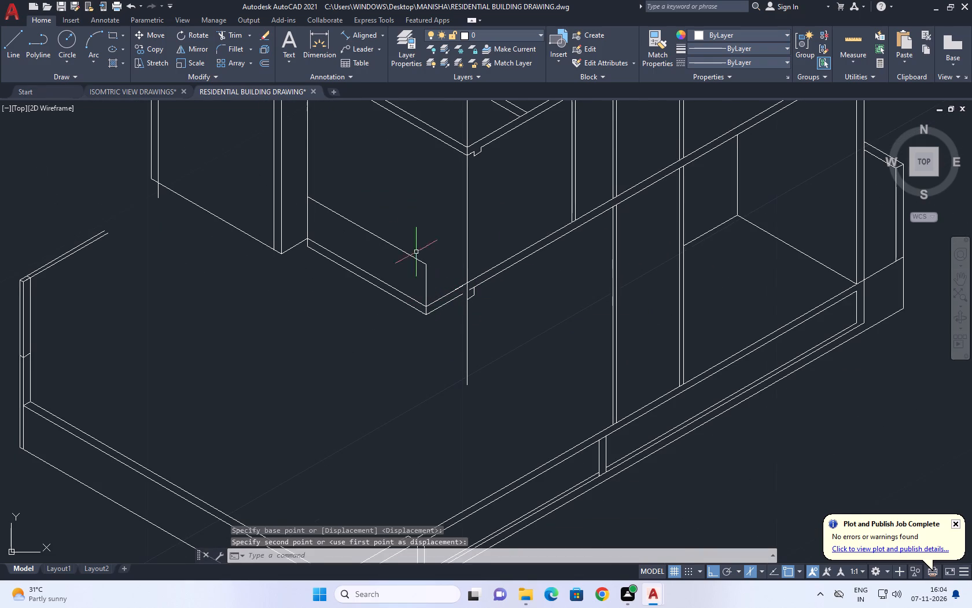
# Copy the new vertical line about 0.2 along the 30° direction from the upper slab's front corner to the inner corner of its notch.
pyautogui.moveTo(424, 206); pyautogui.dragTo(440, 326, button='middle')
pyautogui.moveTo(516, 365); pyautogui.dragTo(500, 359, button='middle')
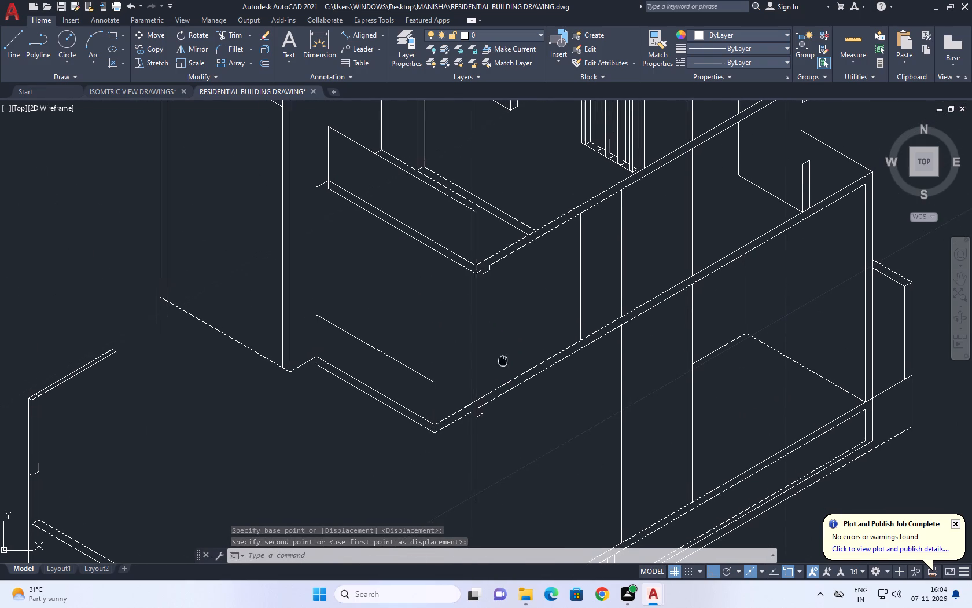
pyautogui.moveTo(500, 359); pyautogui.dragTo(493, 352, button='middle')
pyautogui.moveTo(451, 276); pyautogui.dragTo(439, 290)
pyautogui.click(433, 304)
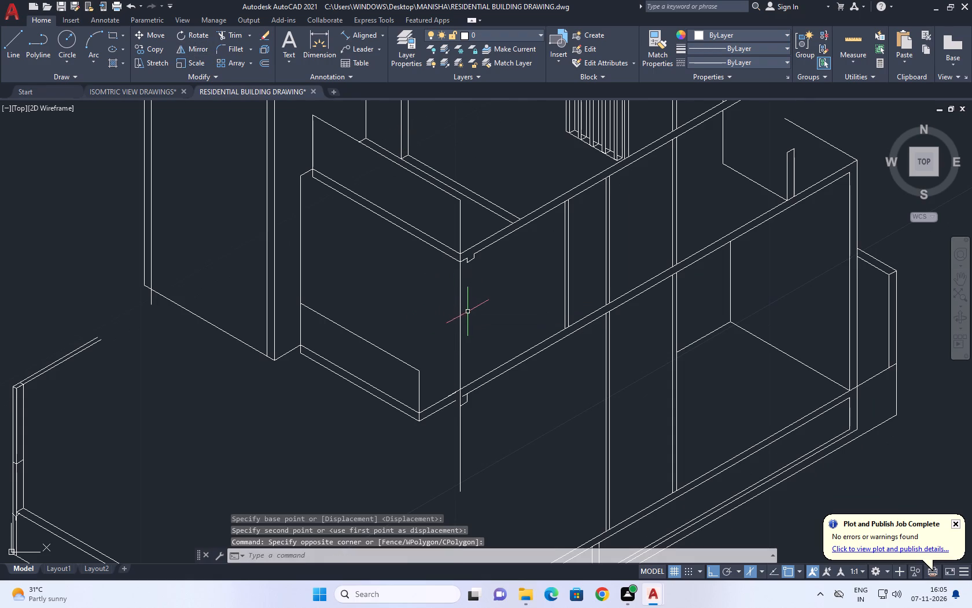
pyautogui.moveTo(467, 312); pyautogui.dragTo(453, 307)
pyautogui.click(439, 311)
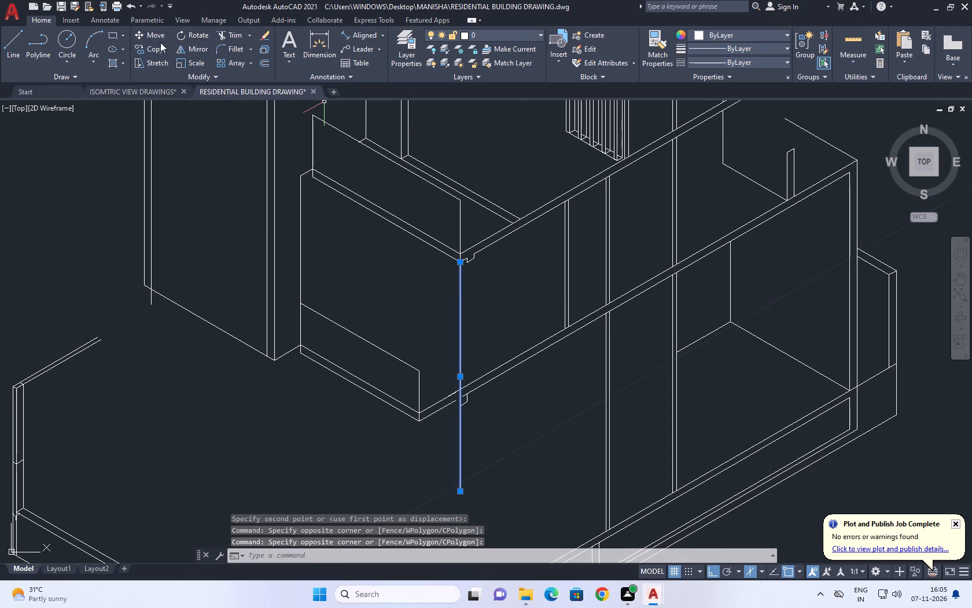
pyautogui.click(156, 45)
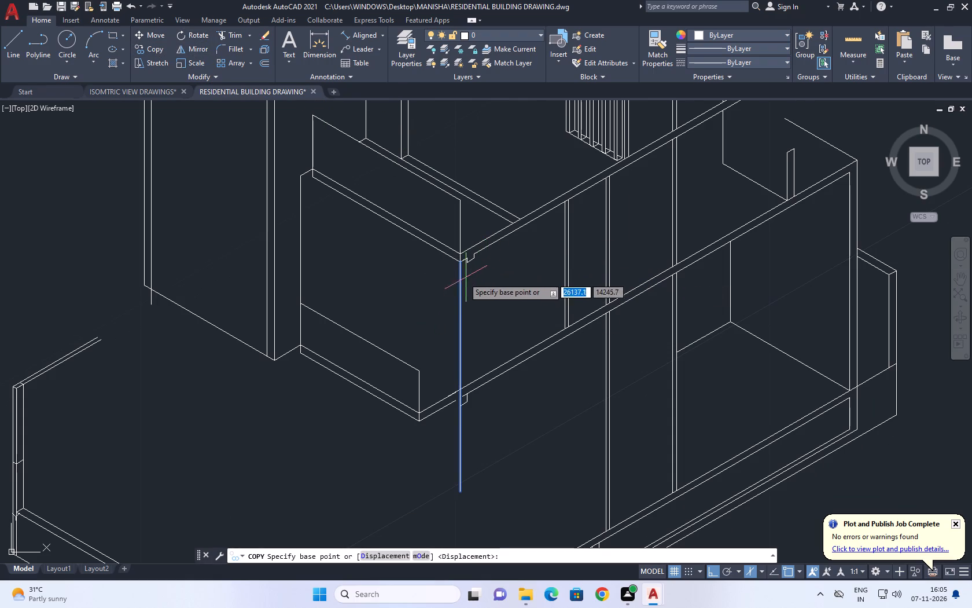
pyautogui.scroll(3, 448, 270)
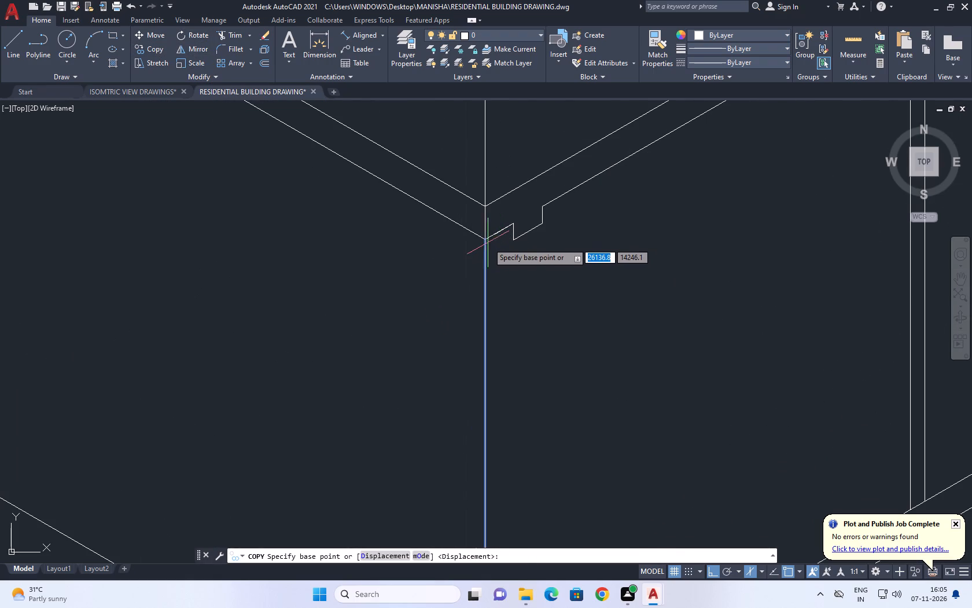
pyautogui.click(488, 241)
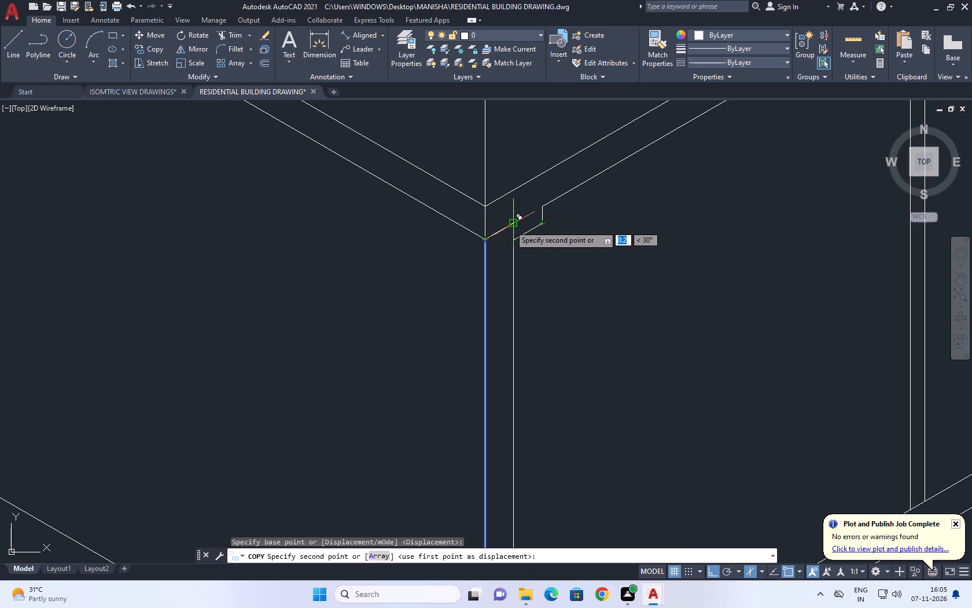
pyautogui.moveTo(512, 225); pyautogui.dragTo(520, 242)
pyautogui.moveTo(615, 233); pyautogui.dragTo(613, 240, button='right')
pyautogui.click(651, 266)
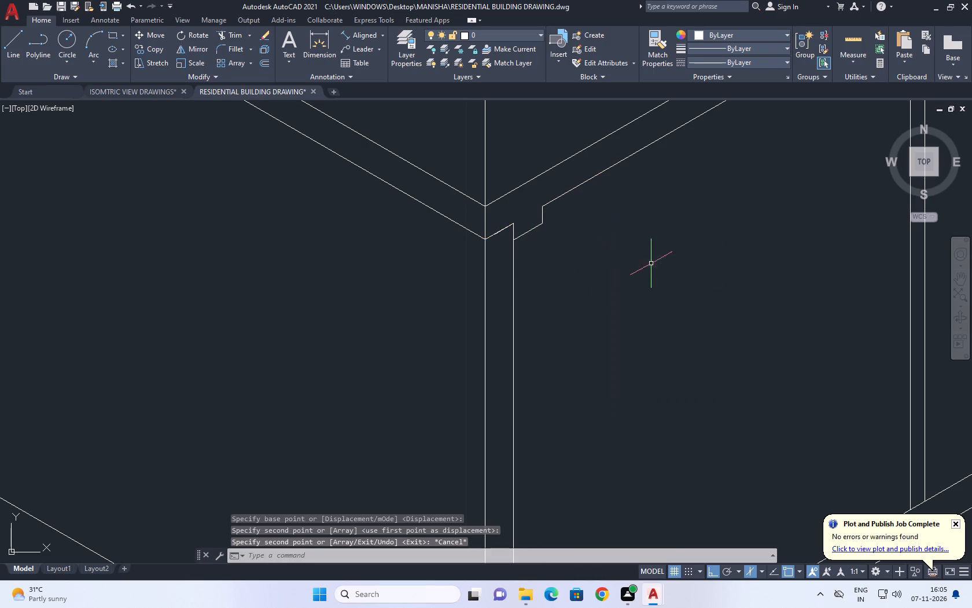
# Move the lower slab's notch from the first vertical line to where the copied vertical line crosses the slab's upper edge.
pyautogui.scroll(-3, 615, 253)
pyautogui.moveTo(824, 368); pyautogui.dragTo(743, 338, button='middle')
pyautogui.scroll(1, 521, 365)
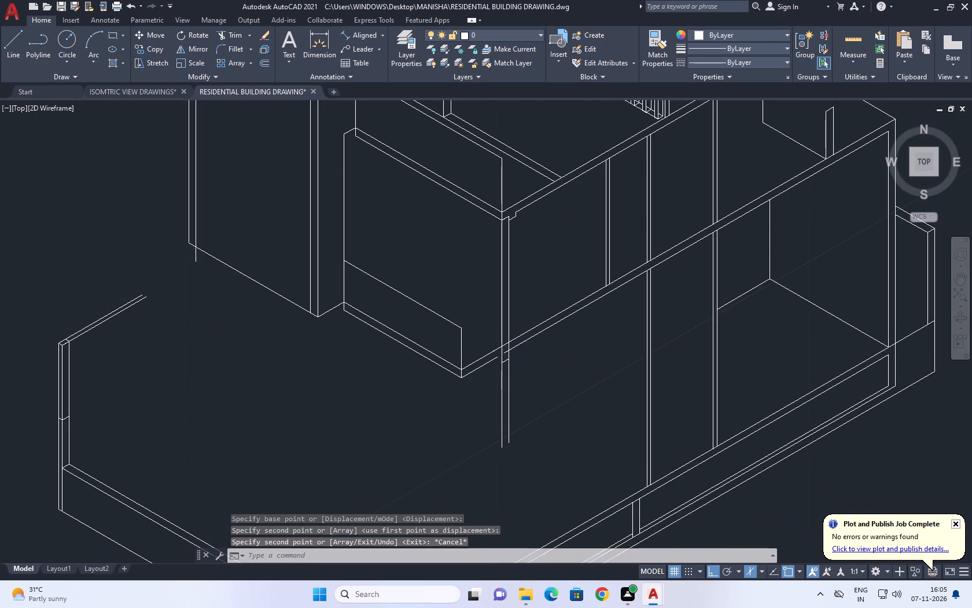
pyautogui.scroll(2, 521, 365)
pyautogui.moveTo(415, 247); pyautogui.dragTo(414, 252)
pyautogui.click(518, 385)
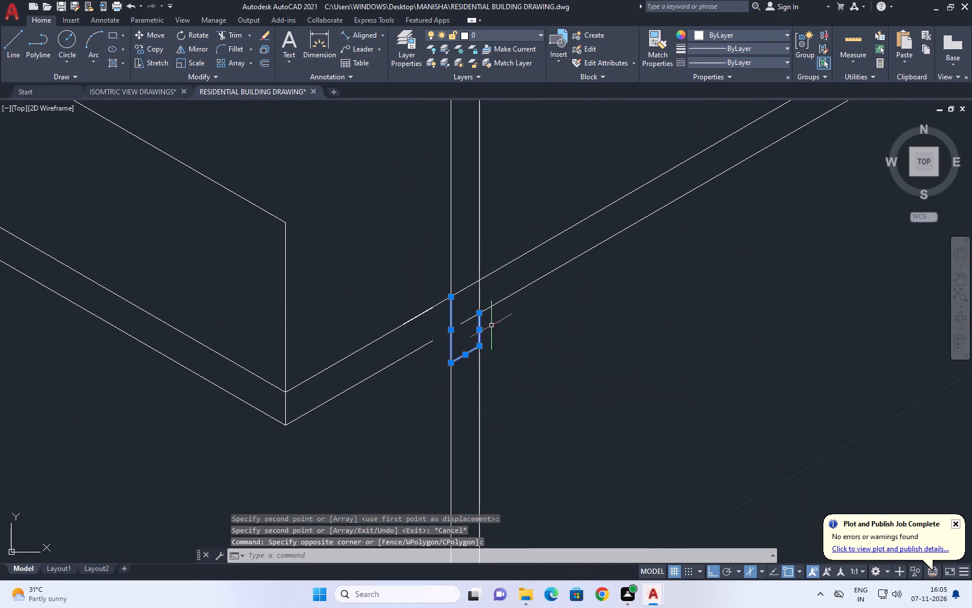
pyautogui.click(157, 38)
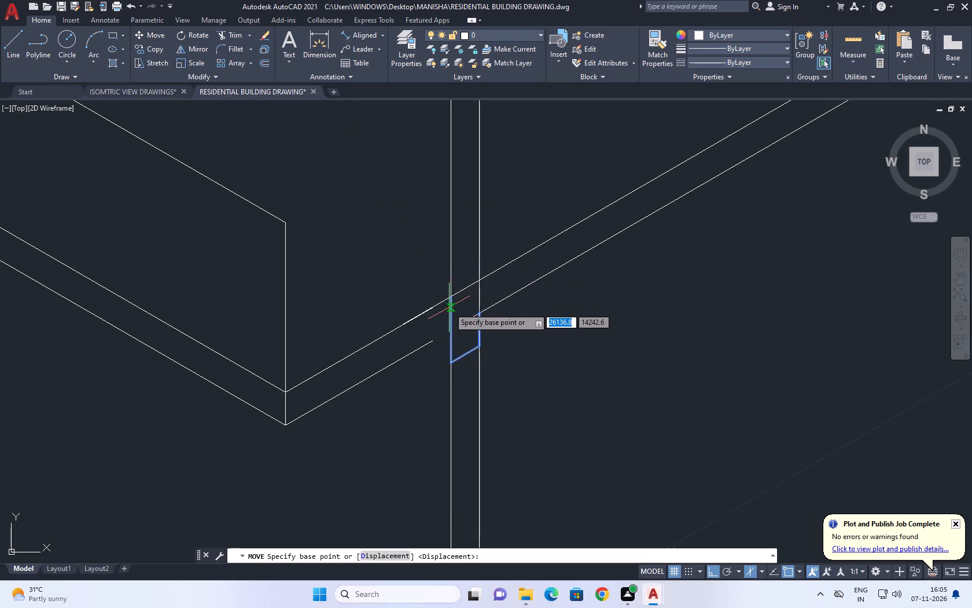
pyautogui.click(450, 300)
pyautogui.click(481, 284)
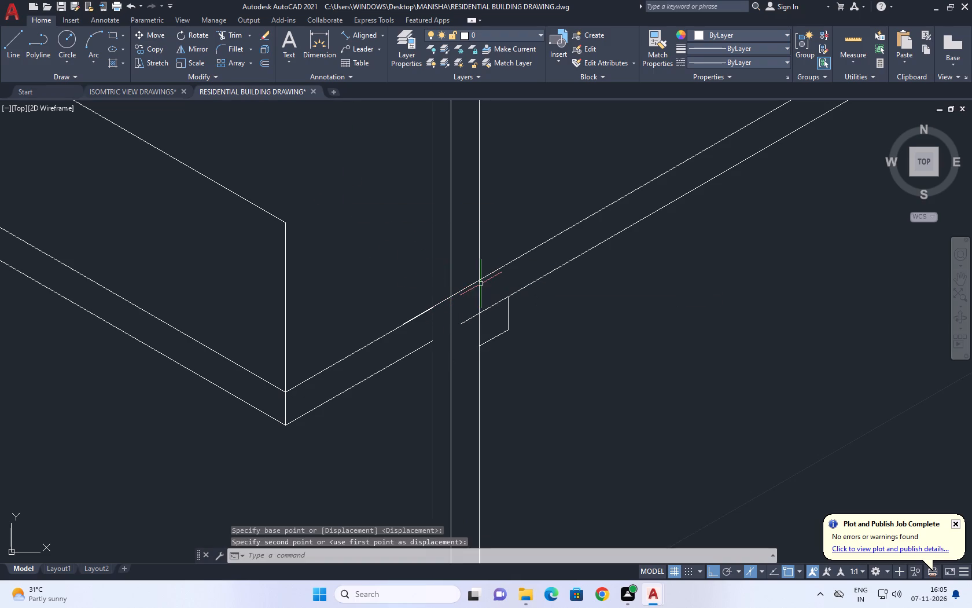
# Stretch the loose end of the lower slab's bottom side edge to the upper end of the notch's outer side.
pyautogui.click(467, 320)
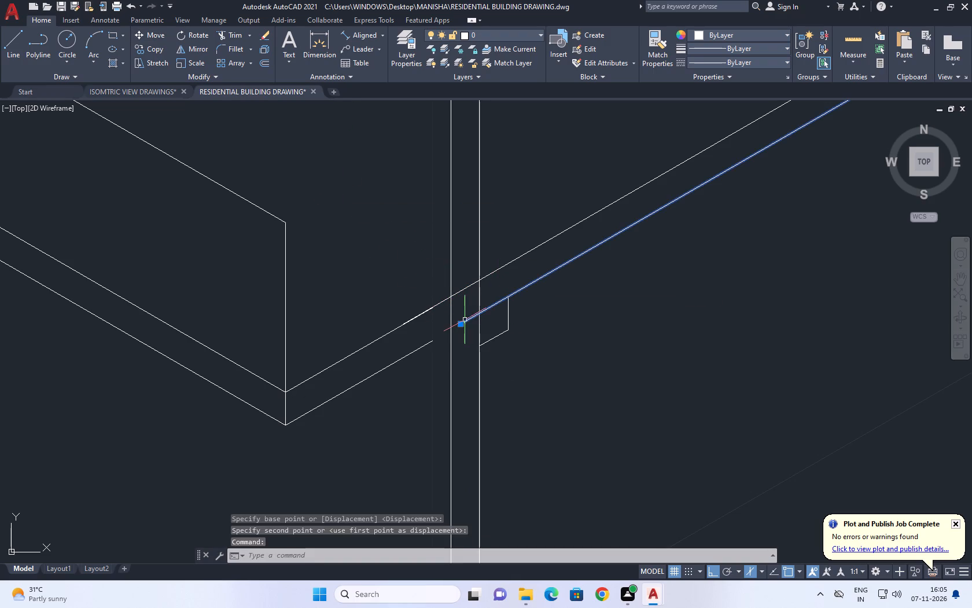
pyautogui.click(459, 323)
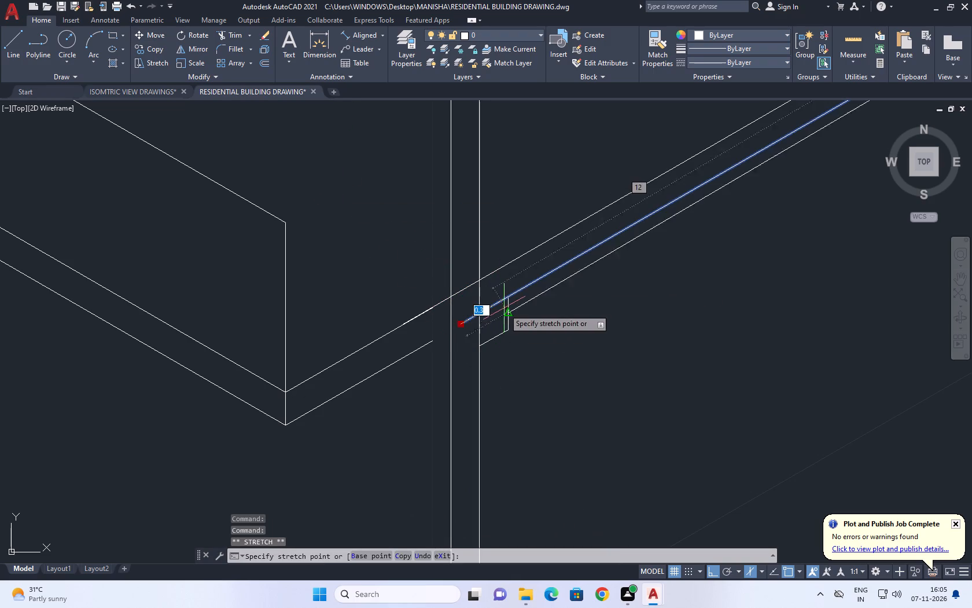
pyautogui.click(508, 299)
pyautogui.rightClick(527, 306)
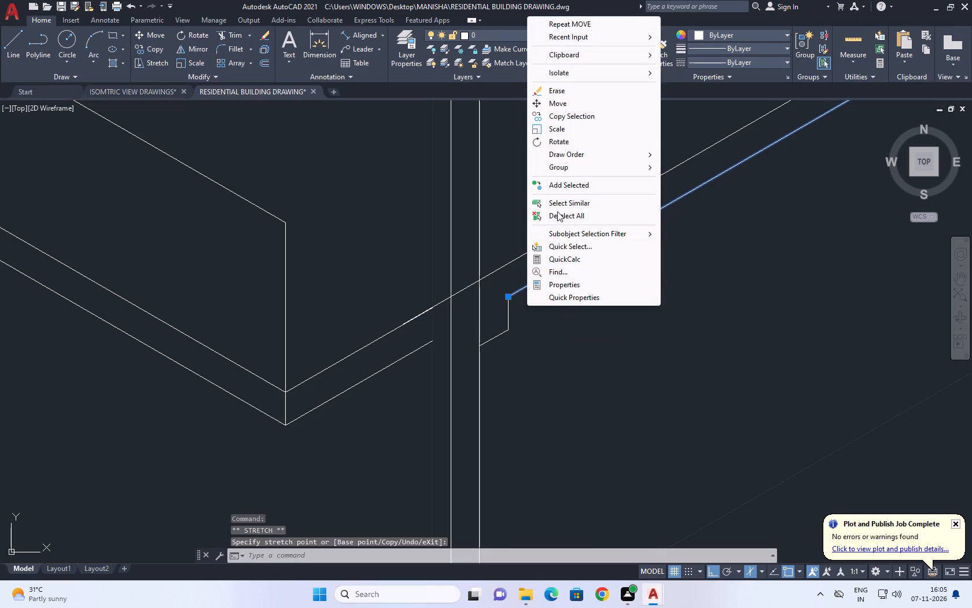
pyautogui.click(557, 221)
# Stretch the end of the lower slab's bottom side edge past the notch's outer side to the copied vertical line.
pyautogui.scroll(-2, 509, 313)
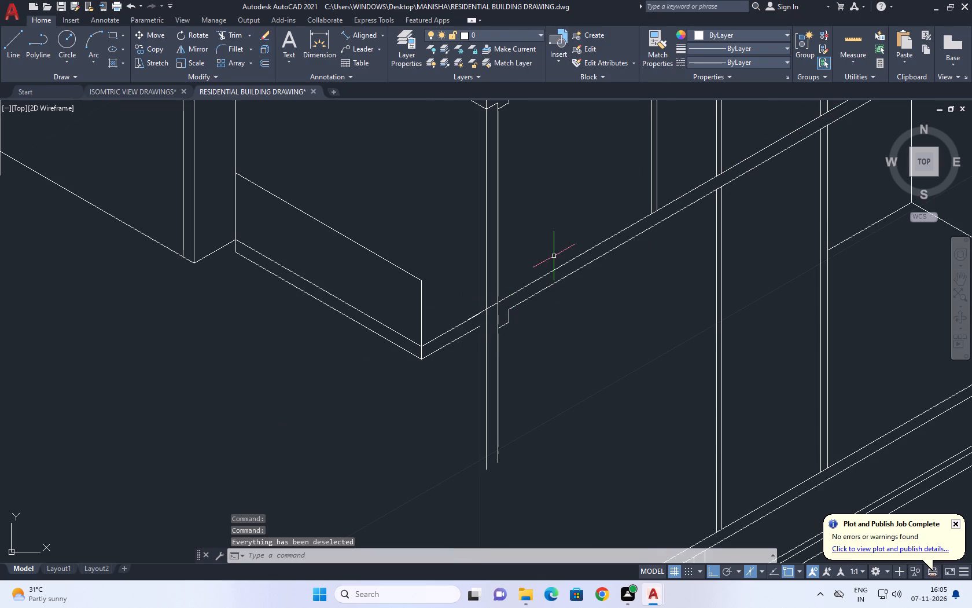
pyautogui.moveTo(555, 262); pyautogui.dragTo(557, 283, button='middle')
pyautogui.scroll(2, 521, 329)
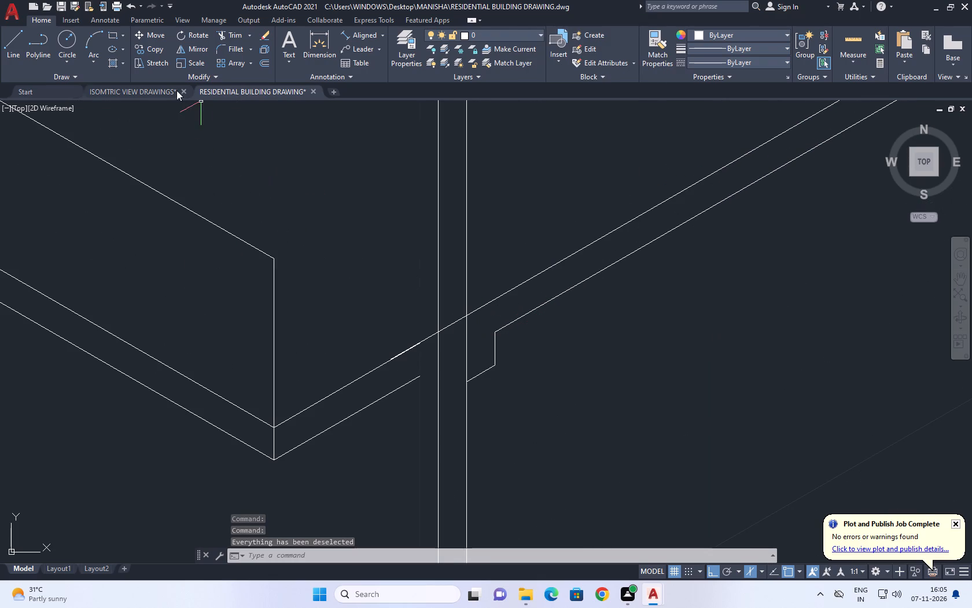
pyautogui.scroll(1, 526, 336)
pyautogui.click(495, 310)
pyautogui.moveTo(489, 318); pyautogui.dragTo(486, 327)
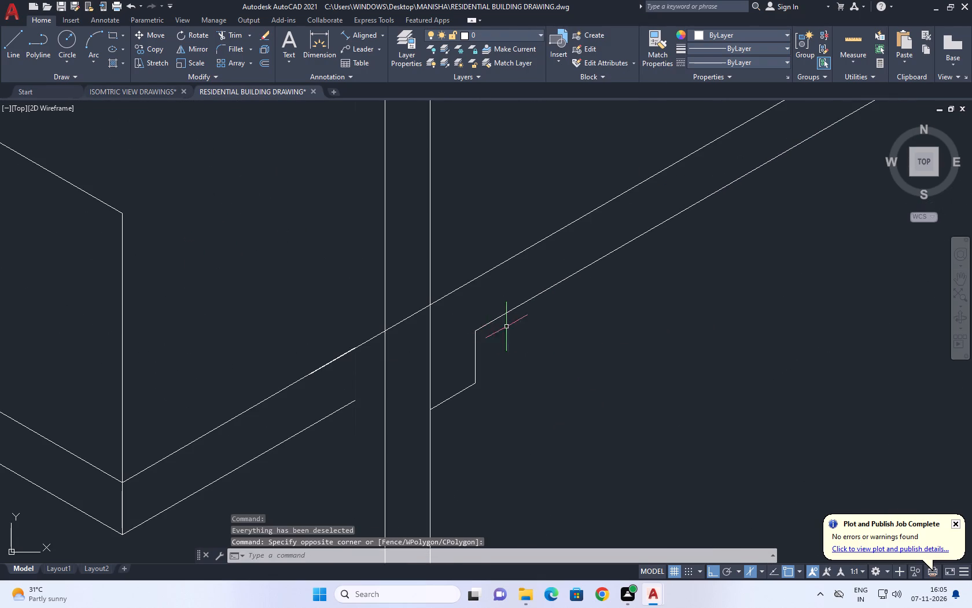
pyautogui.click(507, 327)
pyautogui.click(488, 309)
pyautogui.click(474, 331)
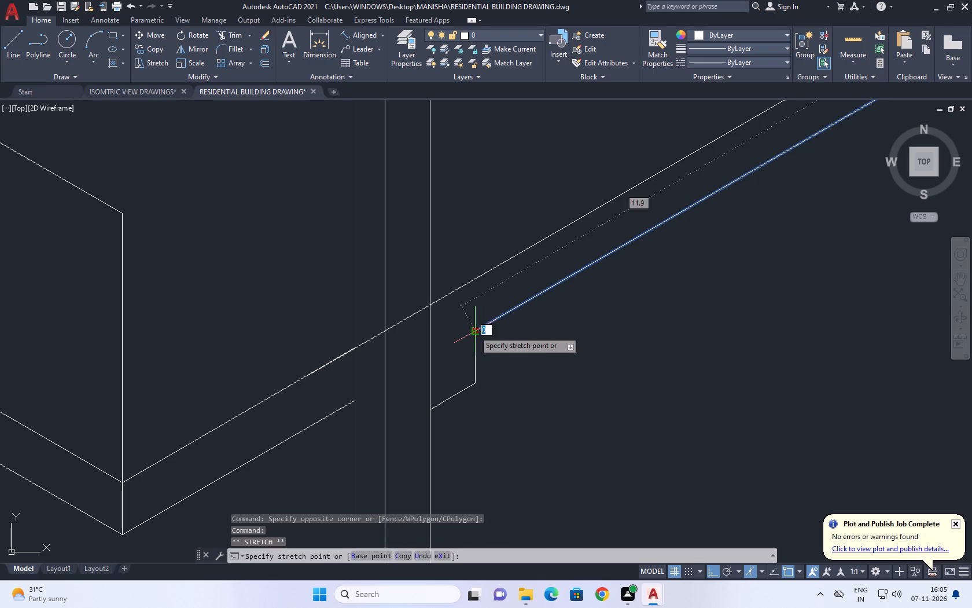
pyautogui.click(429, 356)
pyautogui.rightClick(504, 262)
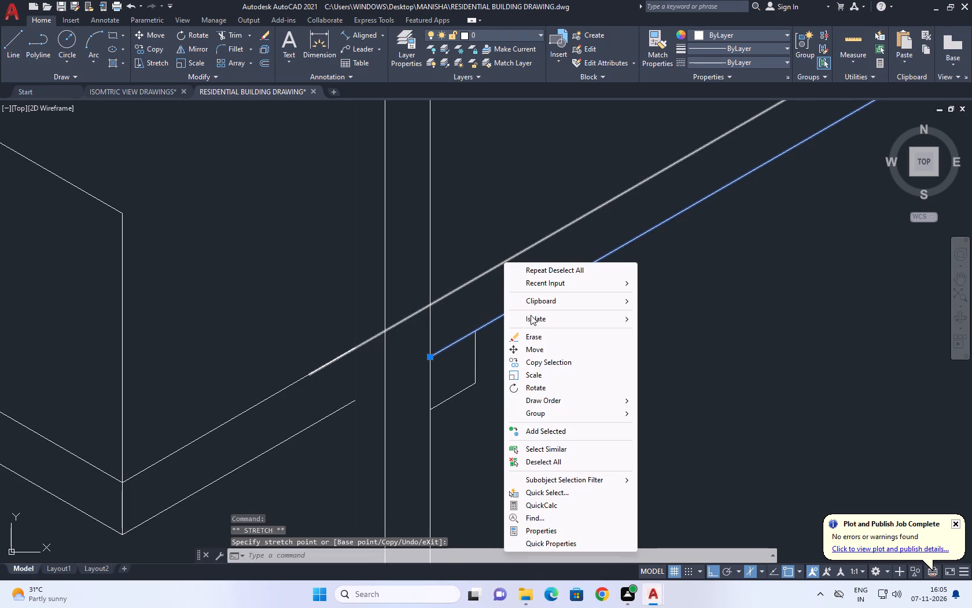
pyautogui.click(557, 456)
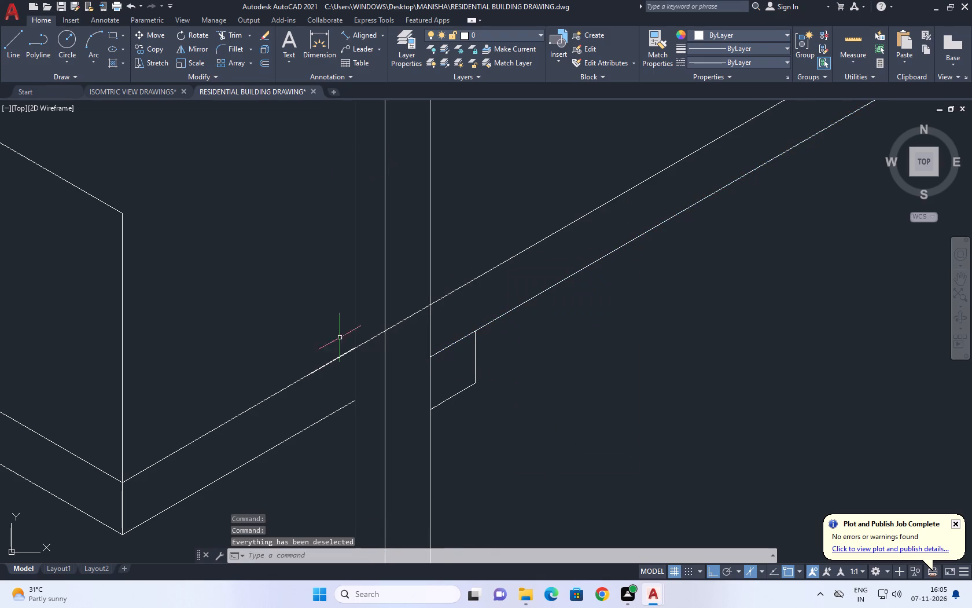
# Erase the short overlapping upper edge line that starts at the lower balcony parapet's front corner.
pyautogui.moveTo(264, 323); pyautogui.dragTo(290, 336)
pyautogui.moveTo(370, 389); pyautogui.dragTo(383, 404)
pyautogui.click(286, 230)
pyautogui.moveTo(395, 401); pyautogui.dragTo(403, 411)
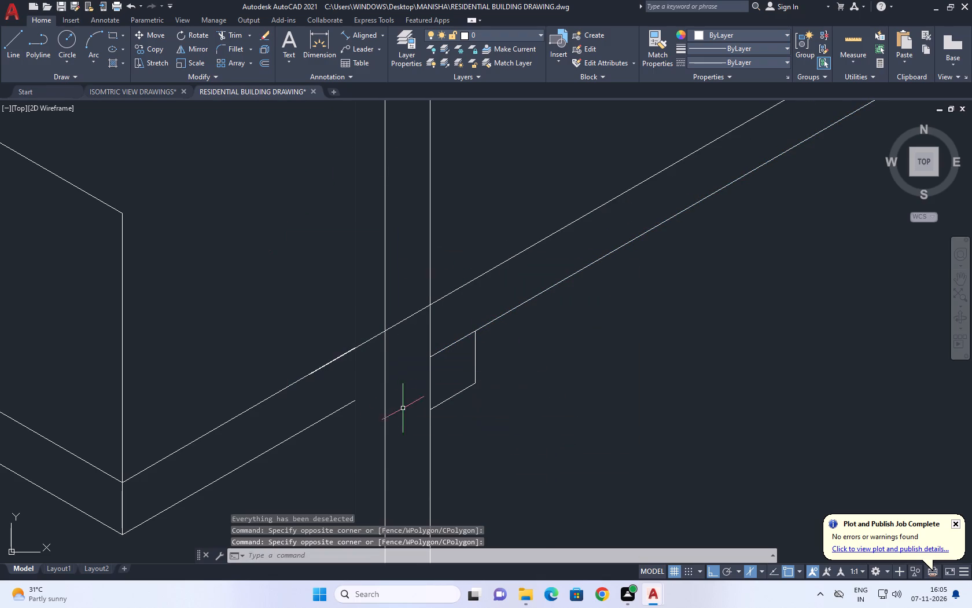
pyautogui.click(347, 353)
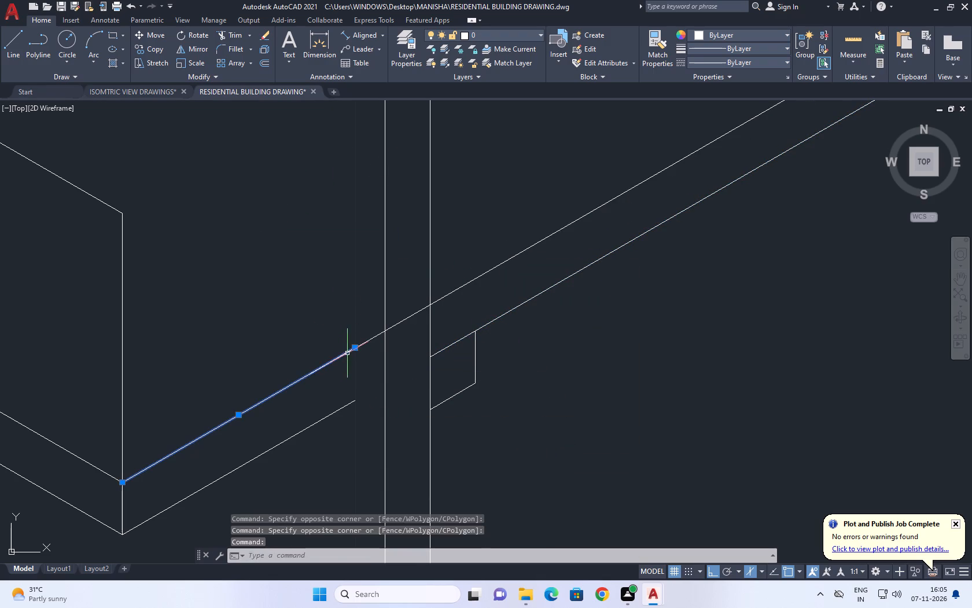
pyautogui.rightClick(313, 267)
pyautogui.click(353, 345)
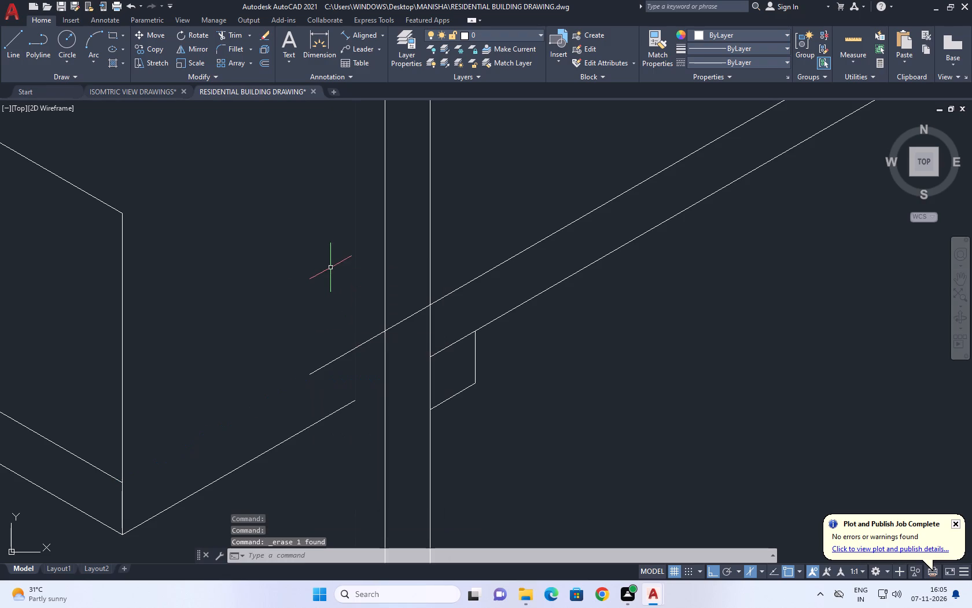
# Extend the lower slab's upper side edge back to the lower balcony parapet's front corner.
pyautogui.scroll(-2, 331, 269)
pyautogui.moveTo(271, 298); pyautogui.dragTo(371, 322, button='middle')
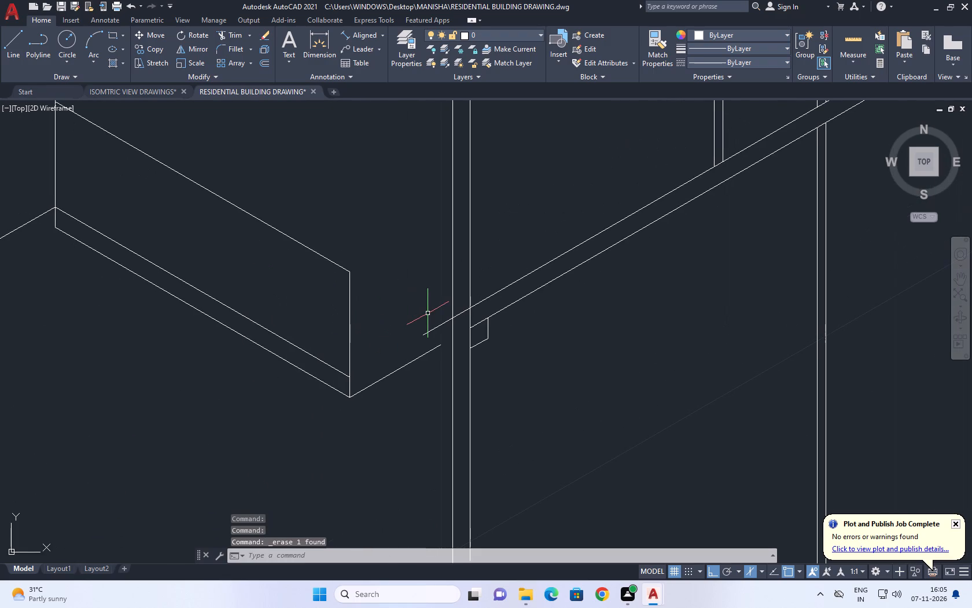
pyautogui.write('EX')
pyautogui.press('space')
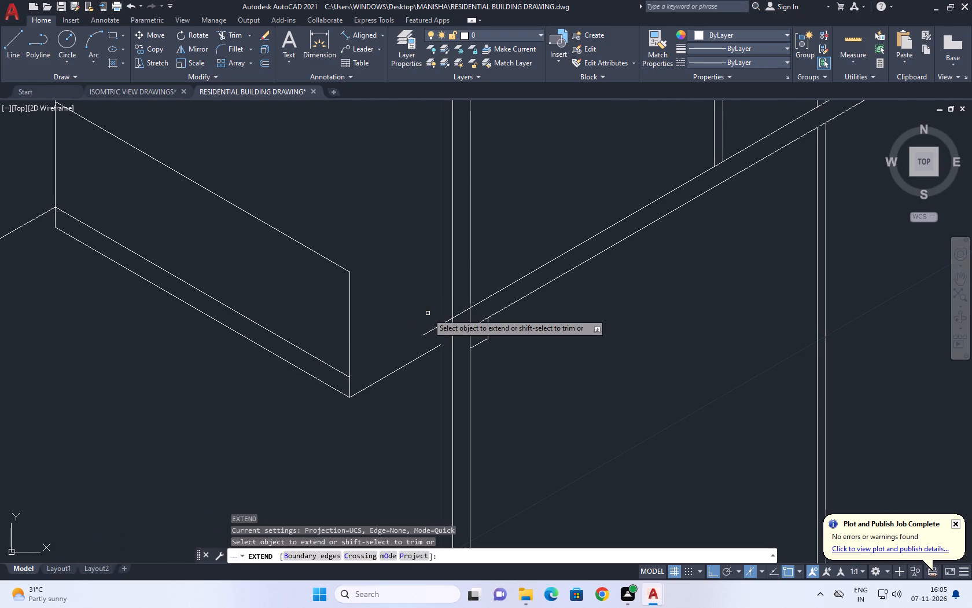
pyautogui.click(433, 327)
pyautogui.rightClick(425, 317)
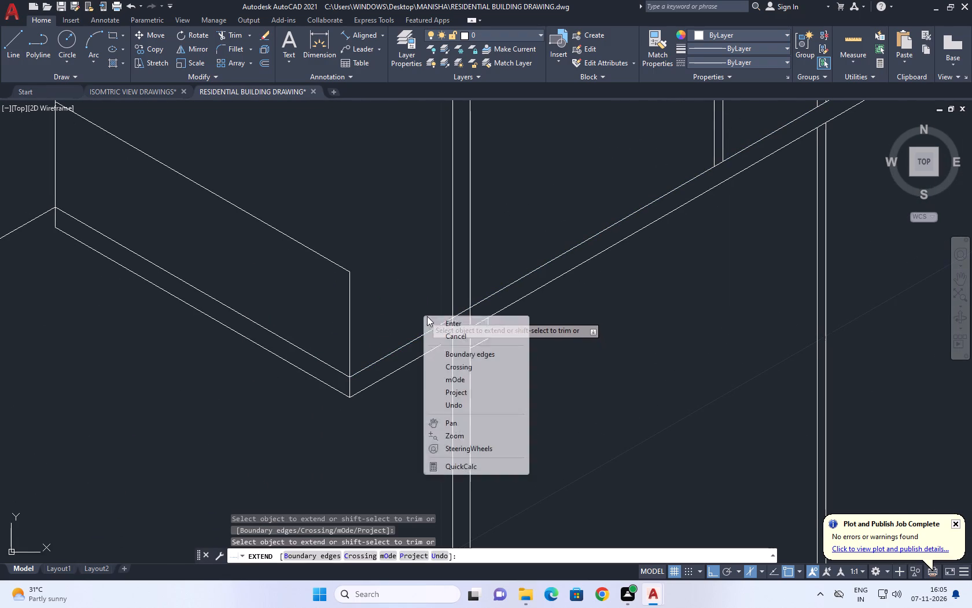
pyautogui.click(440, 334)
# Extend the short bottom edge running from the lower balcony's front corner up to the first vertical line.
pyautogui.moveTo(457, 310); pyautogui.dragTo(467, 336, button='middle')
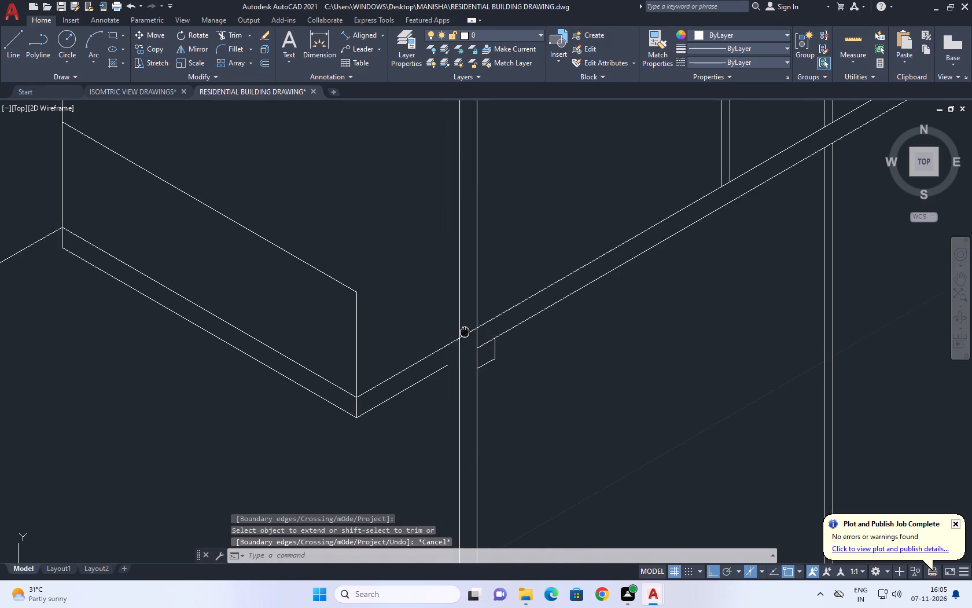
pyautogui.moveTo(467, 336); pyautogui.dragTo(485, 358, button='middle')
pyautogui.scroll(-1, 502, 374)
pyautogui.scroll(2, 467, 397)
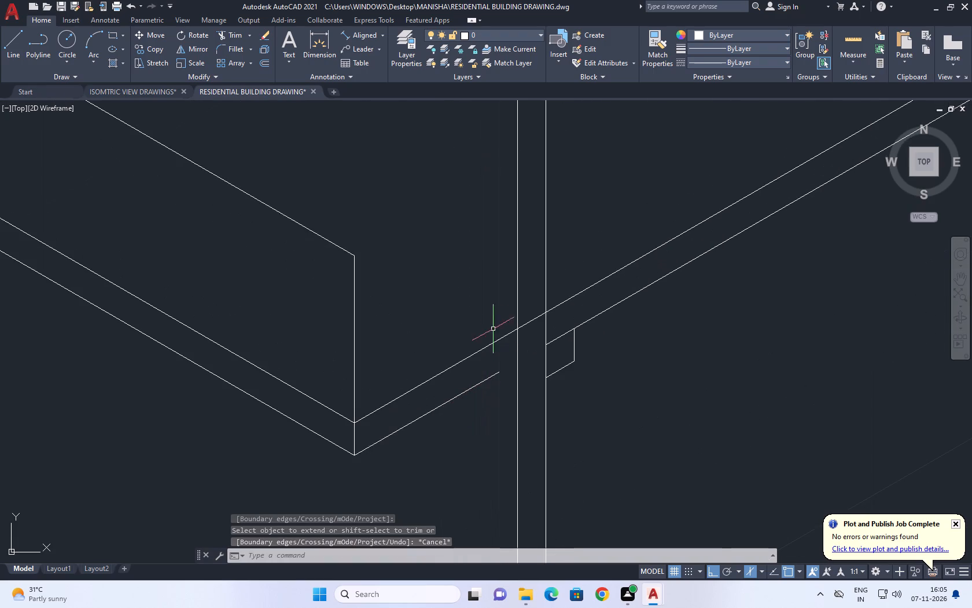
pyautogui.moveTo(491, 320); pyautogui.dragTo(500, 352, button='middle')
pyautogui.scroll(-1, 500, 352)
pyautogui.moveTo(511, 373); pyautogui.dragTo(518, 397, button='middle')
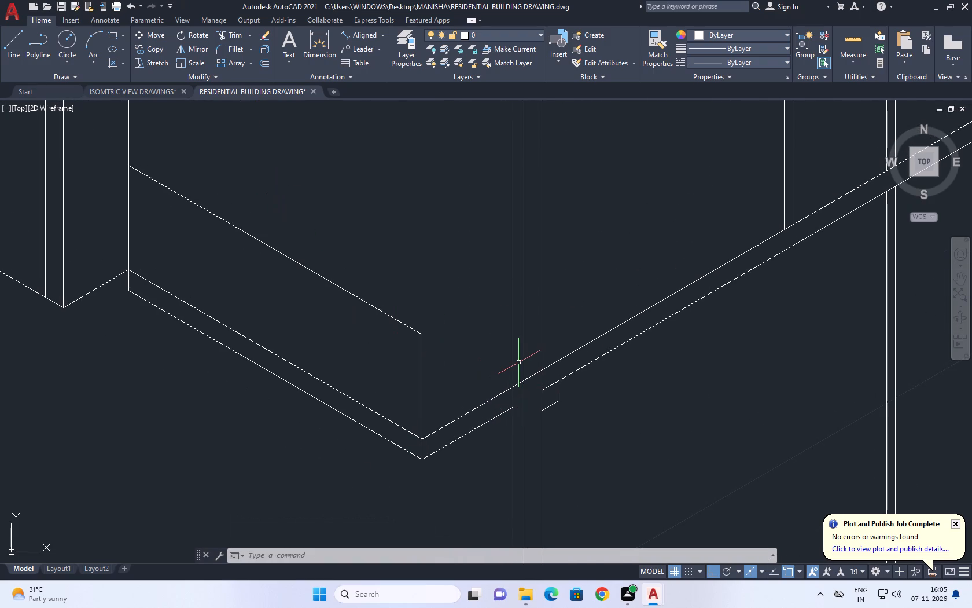
pyautogui.write('EX')
pyautogui.press('space')
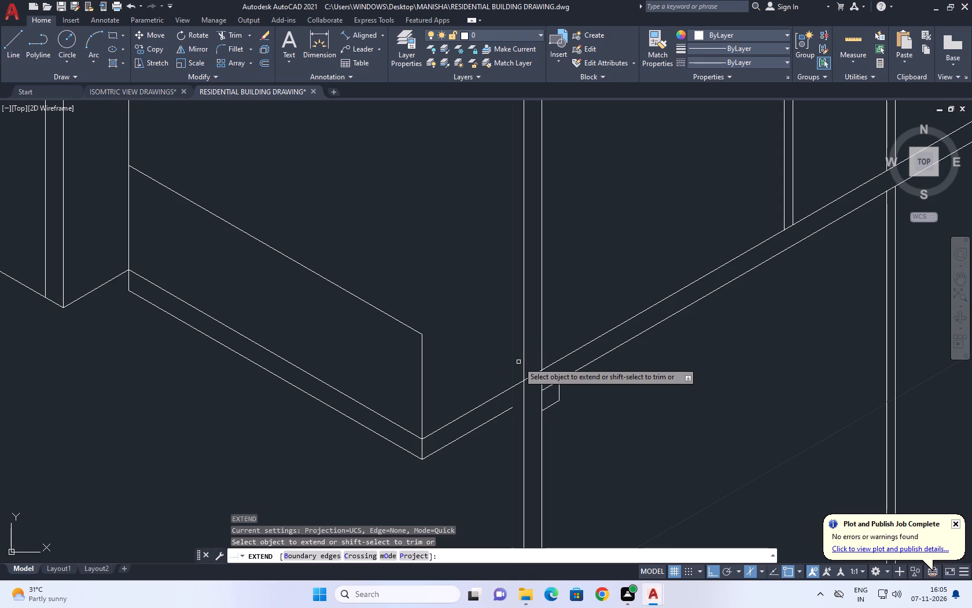
pyautogui.click(505, 411)
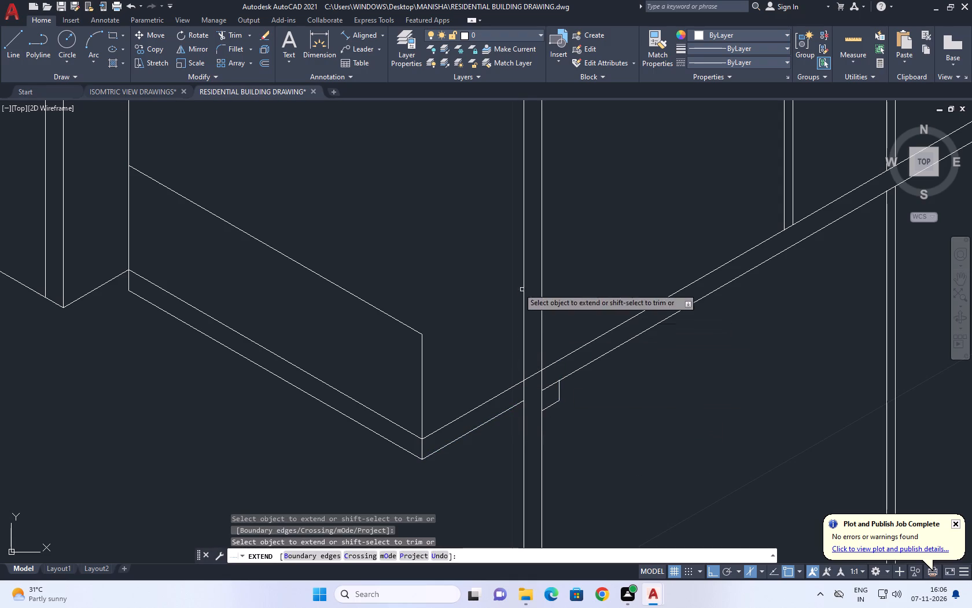
pyautogui.rightClick(511, 285)
pyautogui.click(580, 305)
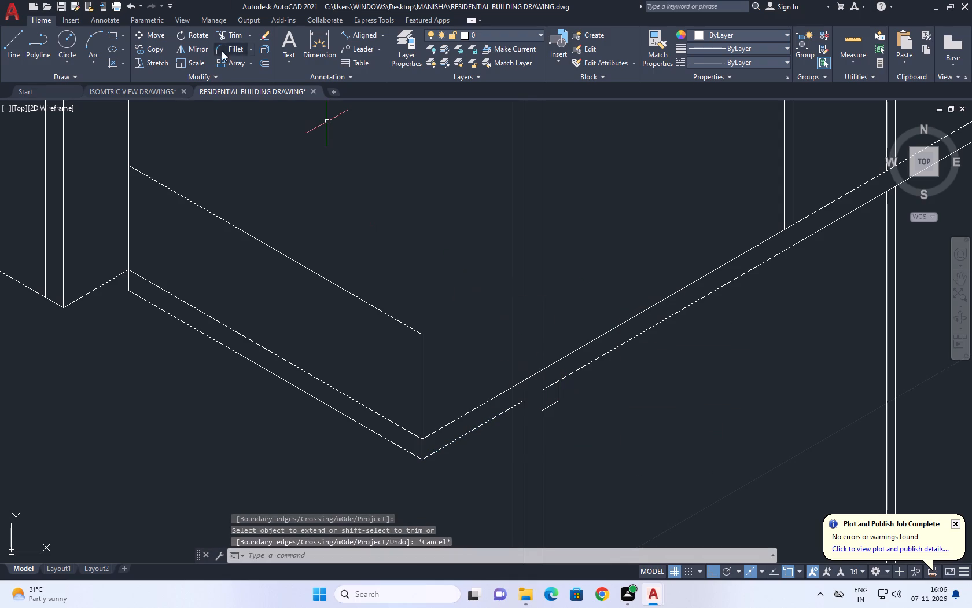
# Trim away both vertical lines beside the notch, including their portions above, below and across the lower slab edge.
pyautogui.click(233, 35)
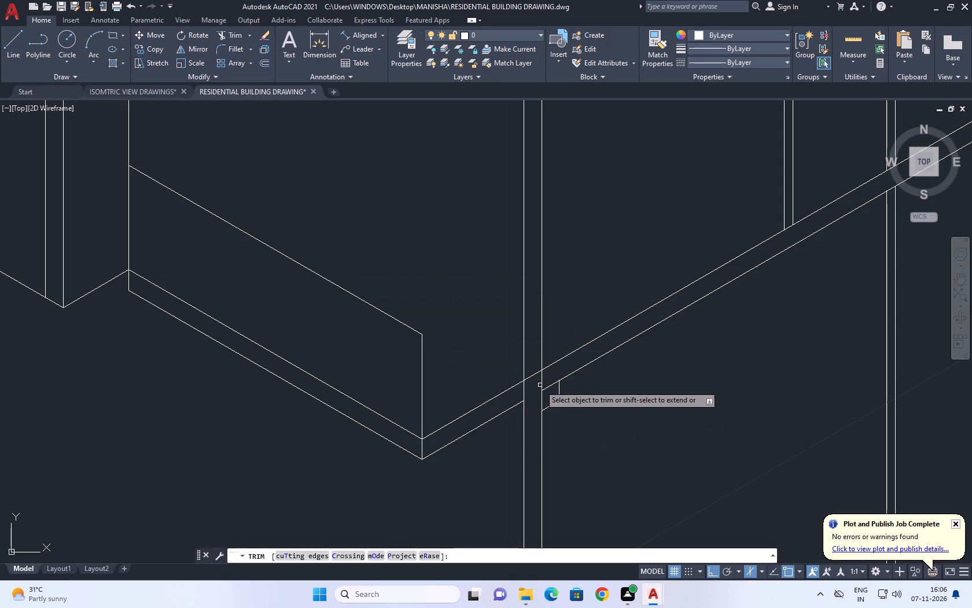
pyautogui.scroll(-1, 538, 373)
pyautogui.click(569, 284)
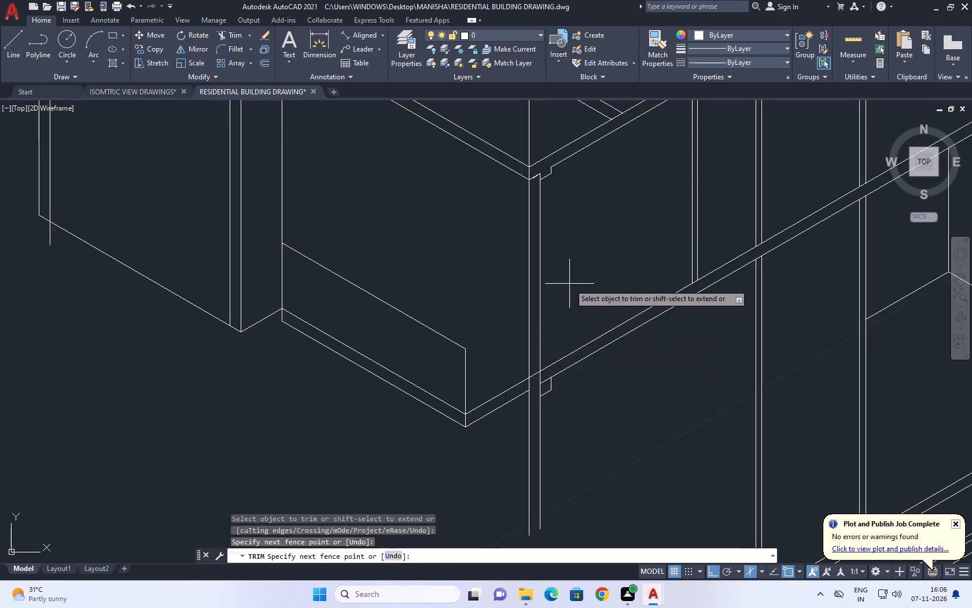
pyautogui.click(525, 274)
pyautogui.click(558, 415)
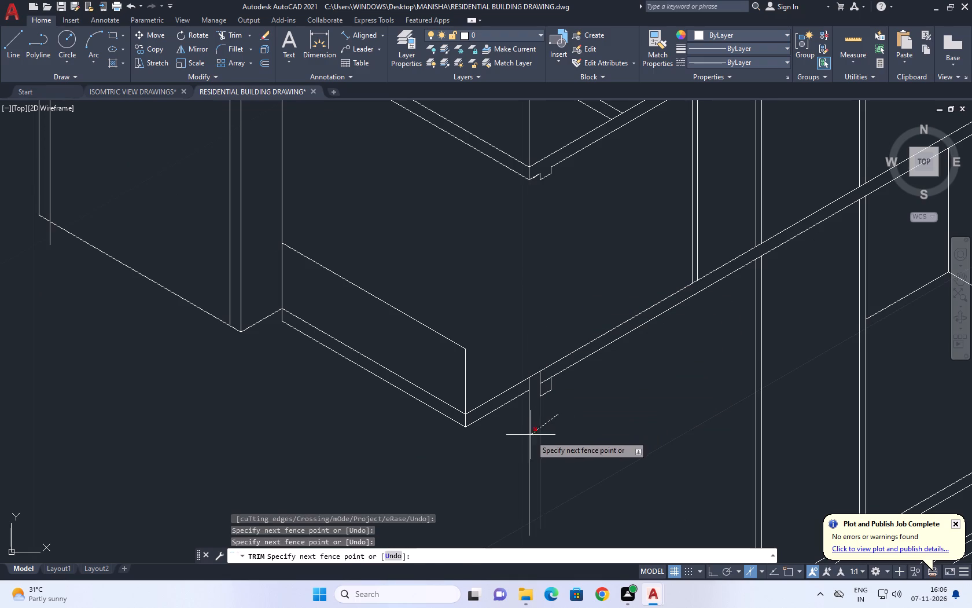
pyautogui.click(528, 437)
pyautogui.scroll(2, 533, 380)
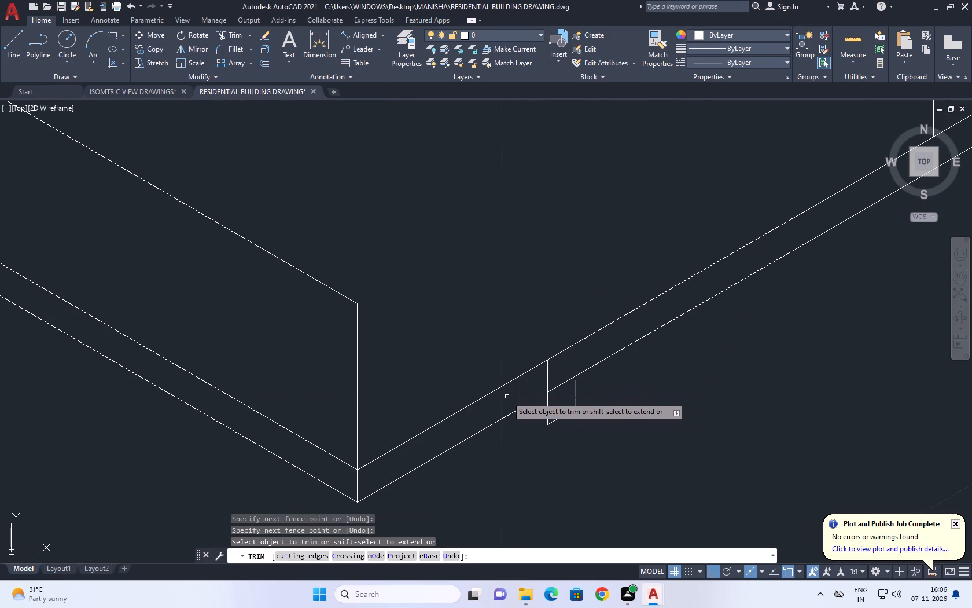
pyautogui.click(507, 401)
pyautogui.click(563, 364)
pyautogui.rightClick(529, 325)
pyautogui.click(565, 339)
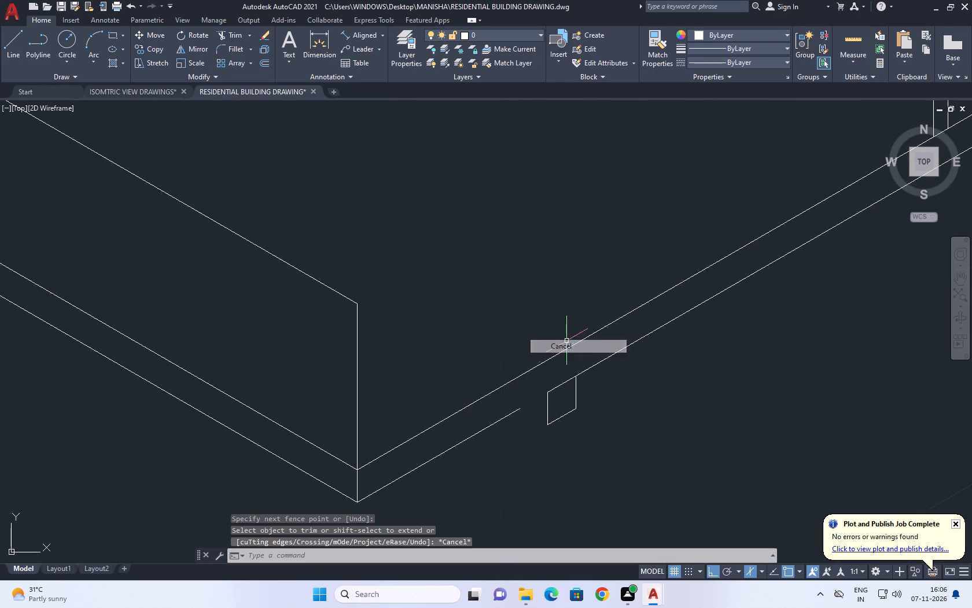
# Stretch the loose end of the balcony's short bottom edge to the upper end of the notch side nearest the balcony corner.
pyautogui.scroll(1, 529, 409)
pyautogui.click(524, 408)
pyautogui.click(483, 415)
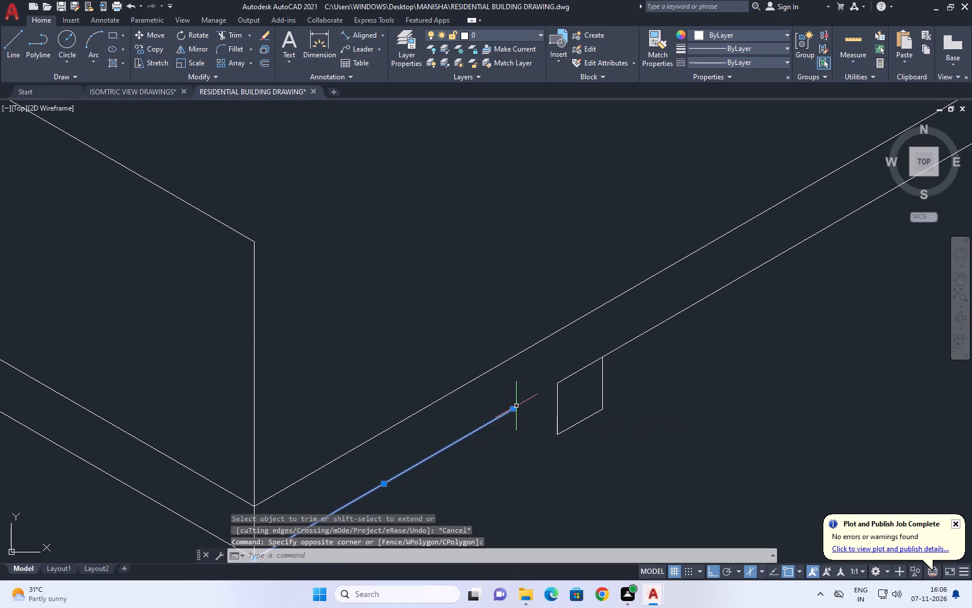
pyautogui.click(514, 406)
pyautogui.click(514, 406)
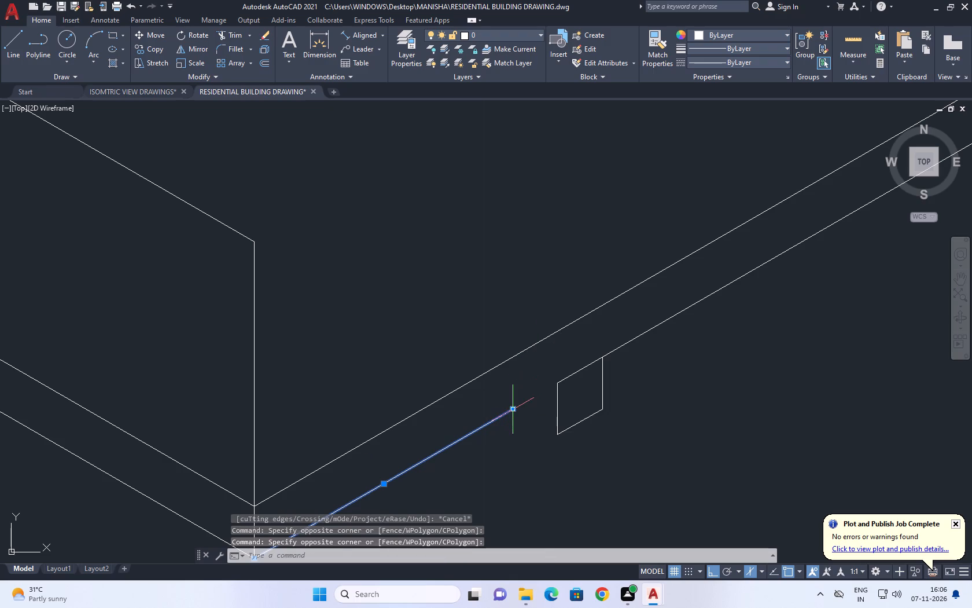
pyautogui.click(514, 408)
pyautogui.click(557, 378)
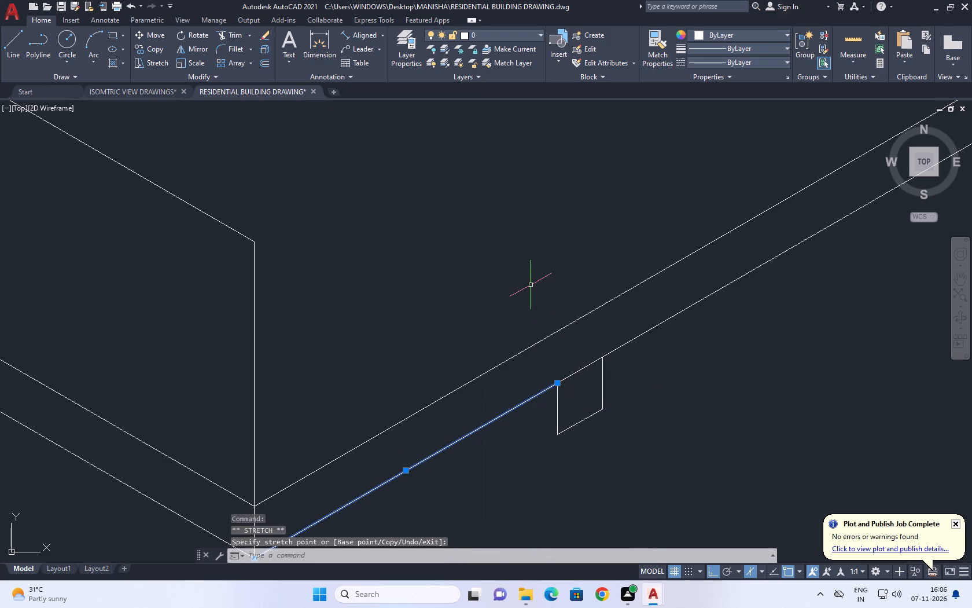
pyautogui.rightClick(528, 283)
pyautogui.click(590, 479)
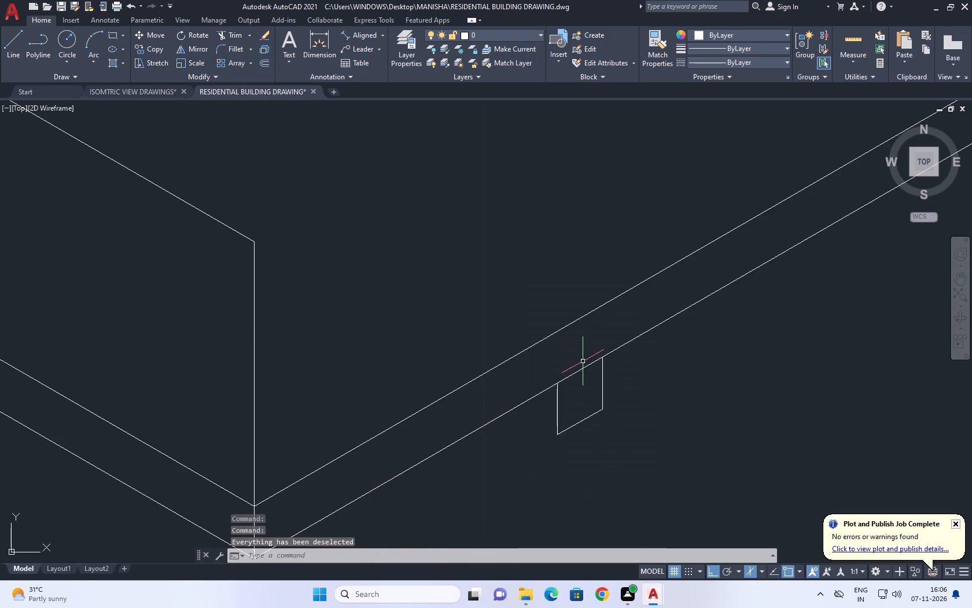
# Stretch the near end of the slab's long bottom edge back to the upper end of the notch's outer side.
pyautogui.click(581, 369)
pyautogui.click(557, 383)
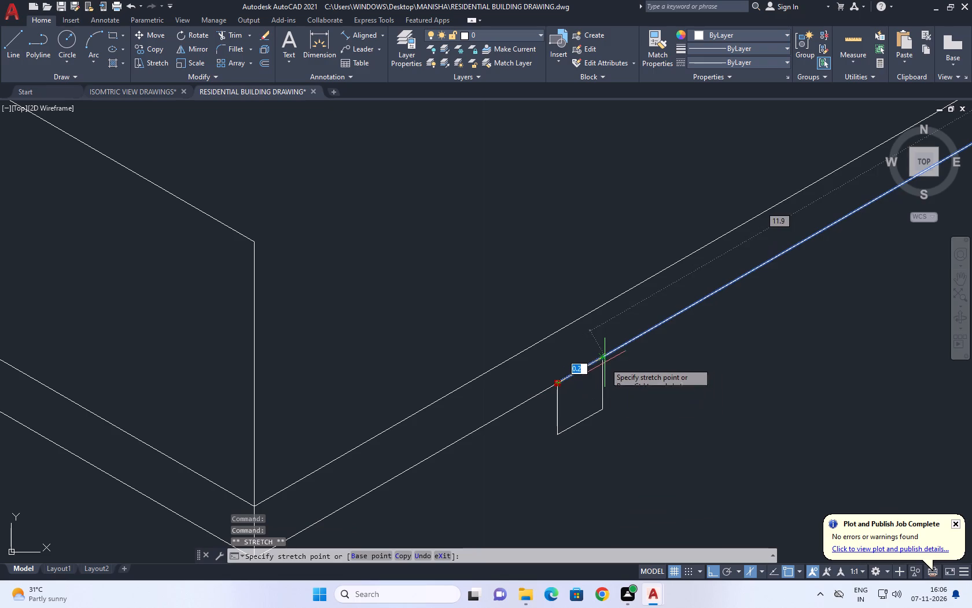
pyautogui.click(598, 358)
pyautogui.rightClick(486, 262)
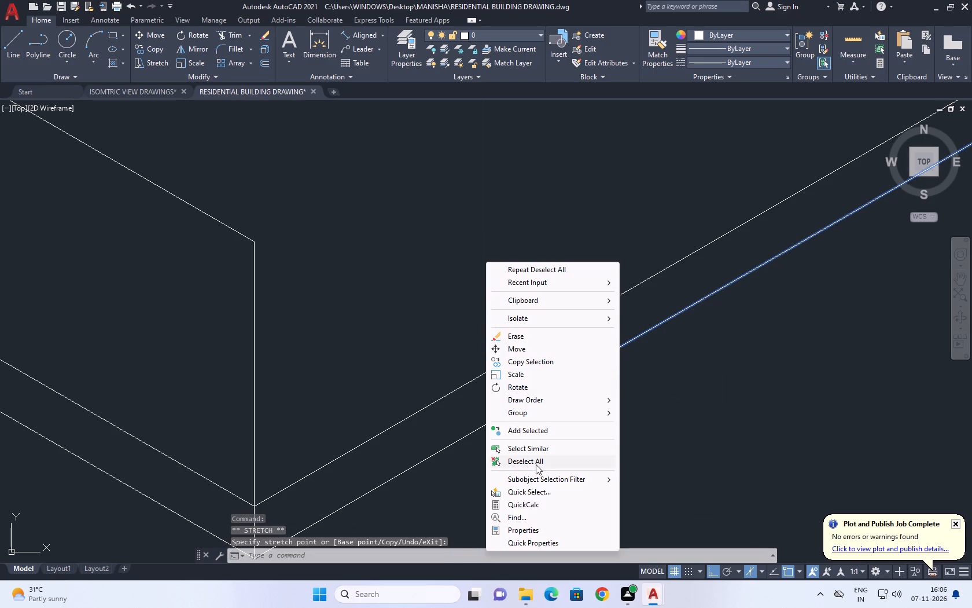
pyautogui.click(536, 462)
# Draw a vertical line from the notch's upper corner nearest the balcony to a point above the slab's upper edge.
pyautogui.scroll(-4, 502, 398)
pyautogui.moveTo(562, 390); pyautogui.dragTo(518, 423, button='middle')
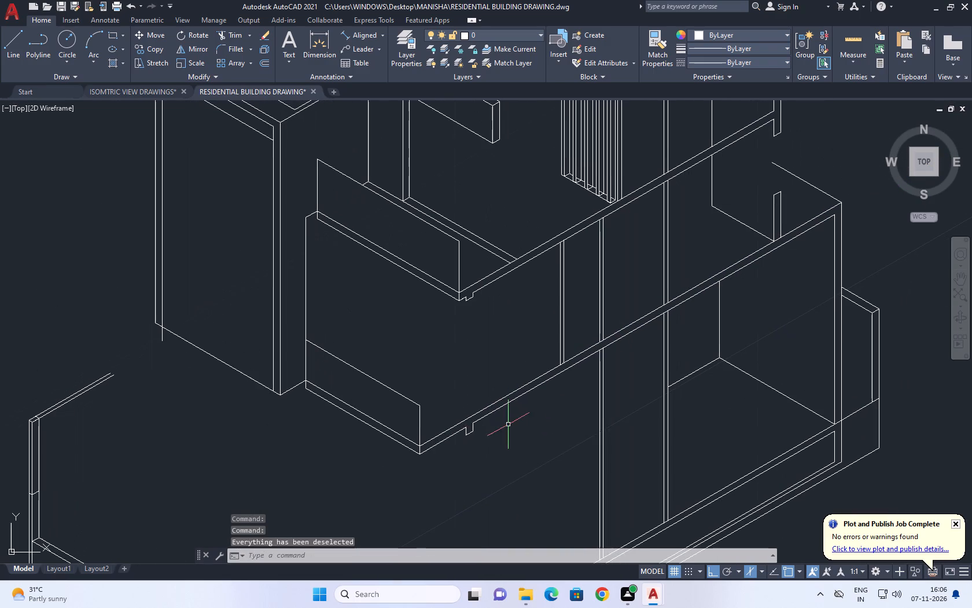
pyautogui.moveTo(439, 391); pyautogui.dragTo(439, 393, button='middle')
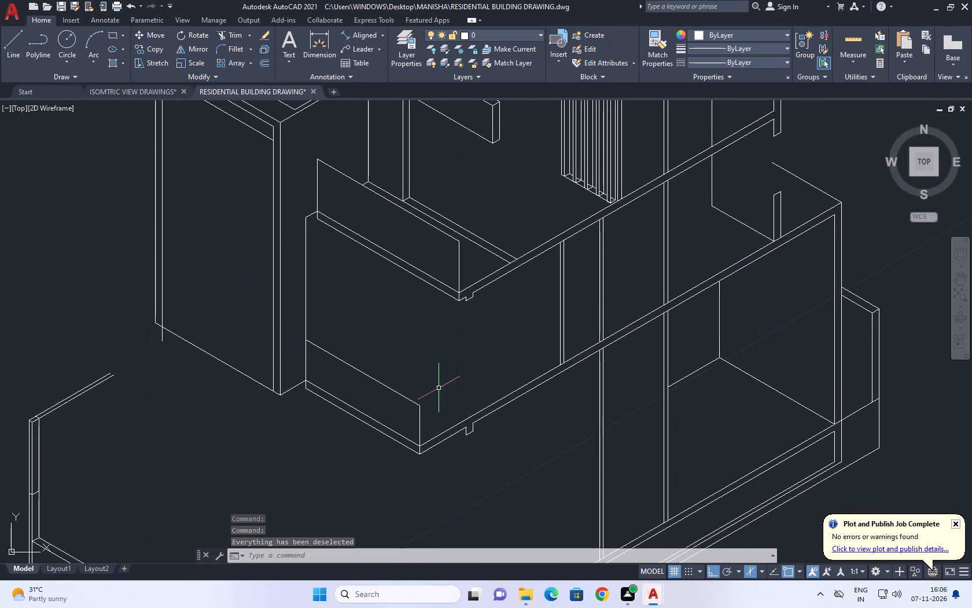
pyautogui.moveTo(439, 393); pyautogui.dragTo(444, 406, button='middle')
pyautogui.click(18, 50)
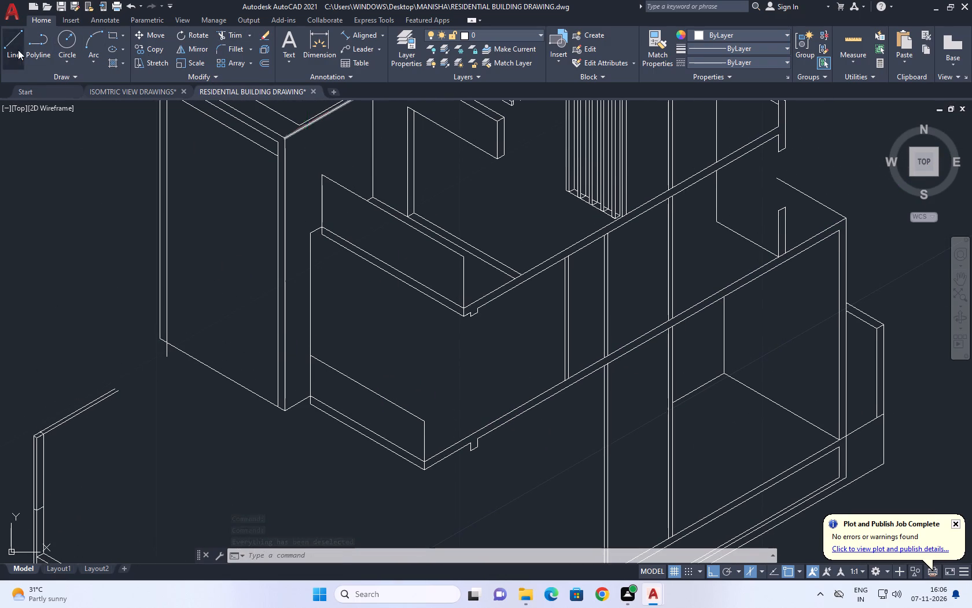
pyautogui.scroll(3, 459, 443)
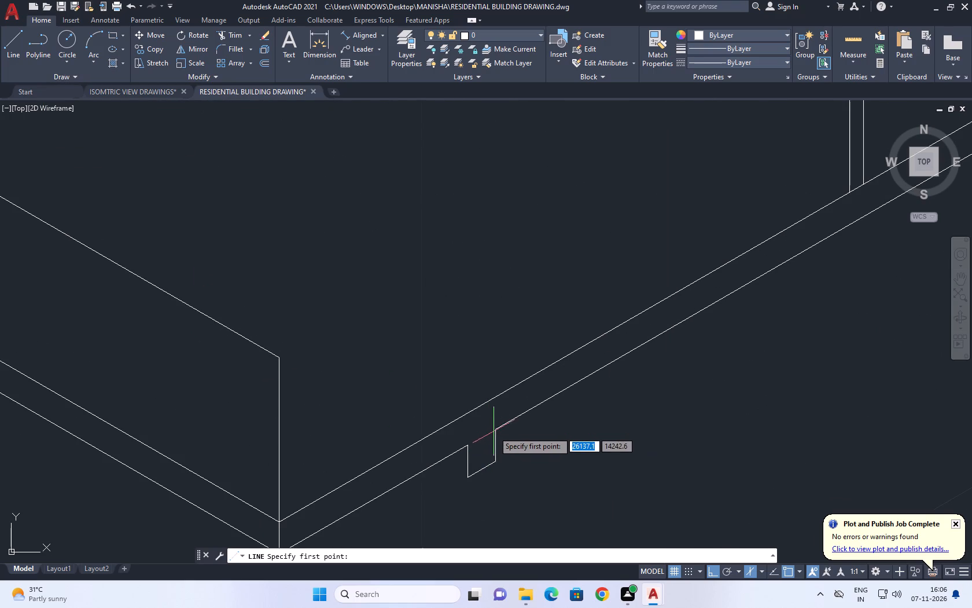
pyautogui.moveTo(469, 445); pyautogui.dragTo(469, 435)
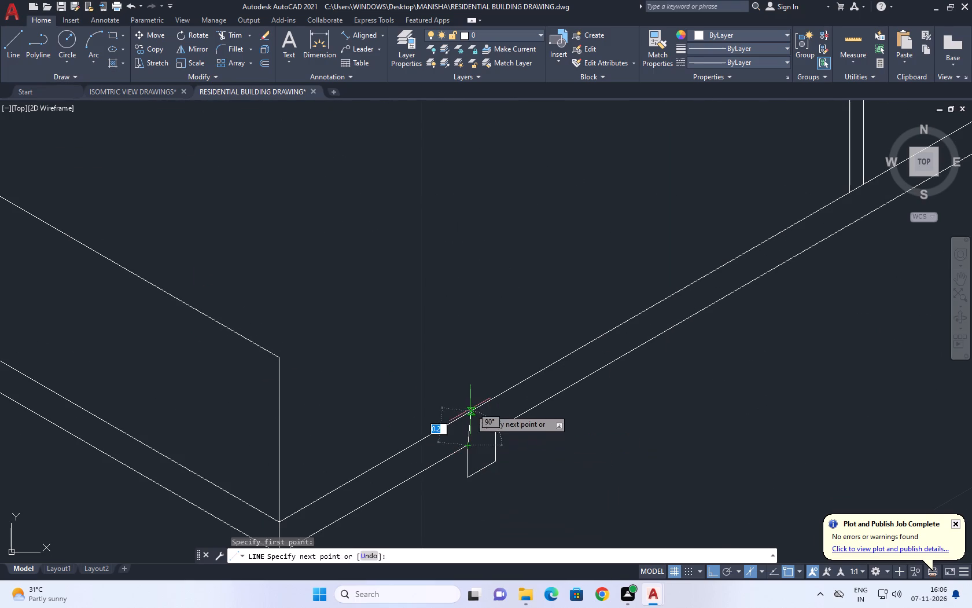
pyautogui.click(455, 371)
pyautogui.moveTo(481, 281); pyautogui.dragTo(483, 289, button='right')
pyautogui.click(514, 311)
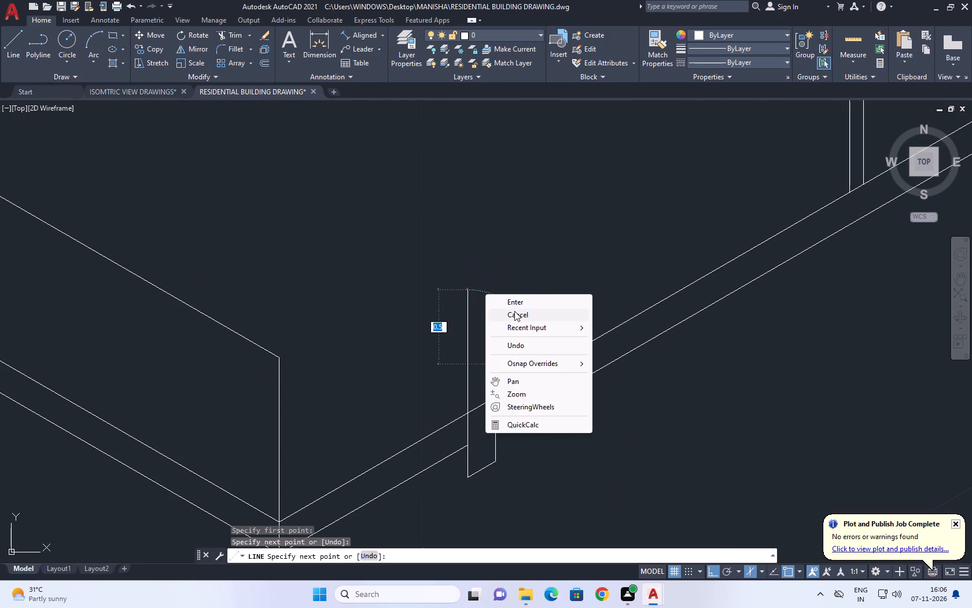
# Trim the part of the new vertical line that projects above the slab's upper edge.
pyautogui.moveTo(504, 340); pyautogui.dragTo(380, 396, button='middle')
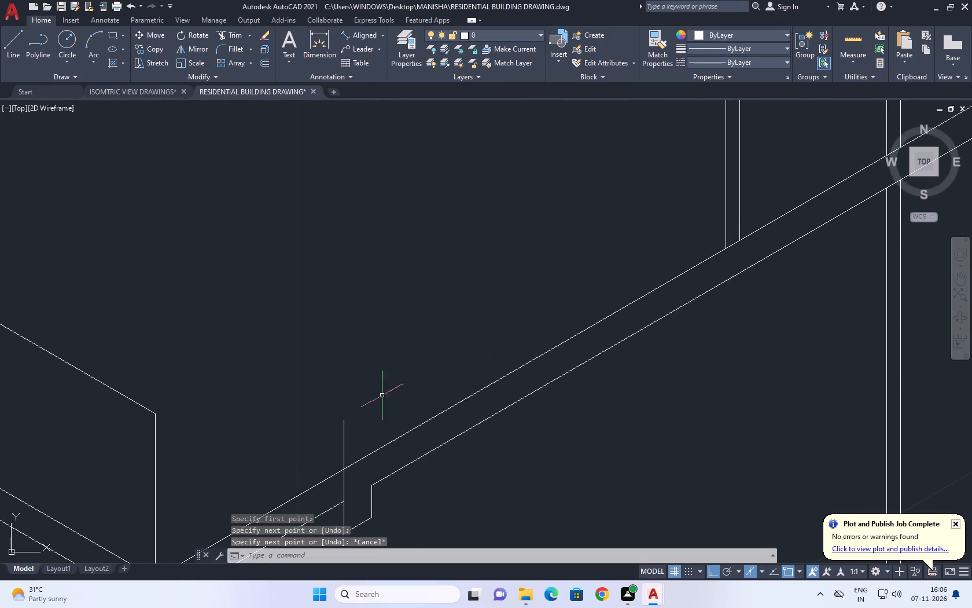
pyautogui.click(231, 35)
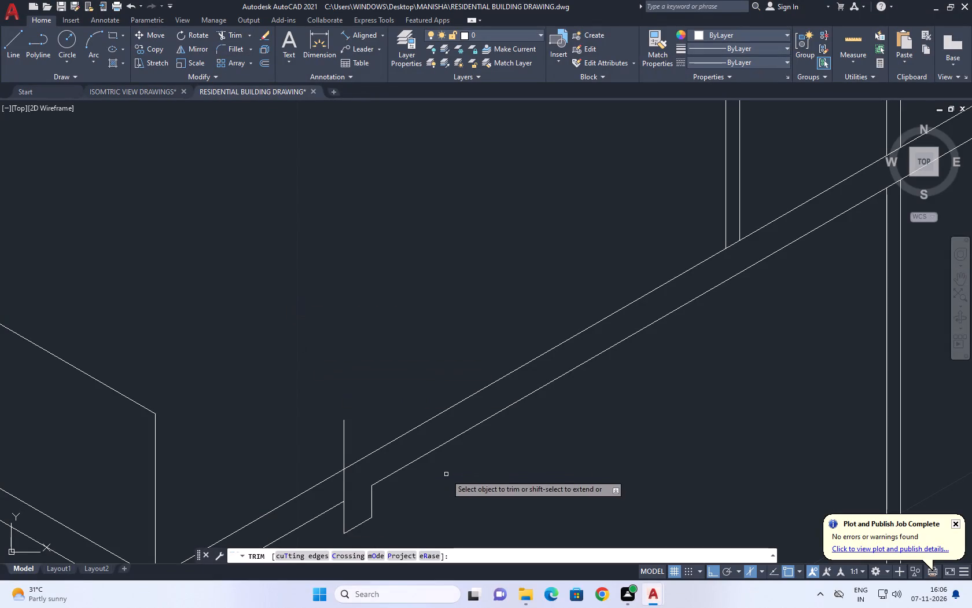
pyautogui.moveTo(326, 457); pyautogui.dragTo(334, 455)
pyautogui.click(382, 417)
pyautogui.moveTo(382, 371); pyautogui.dragTo(377, 369, button='right')
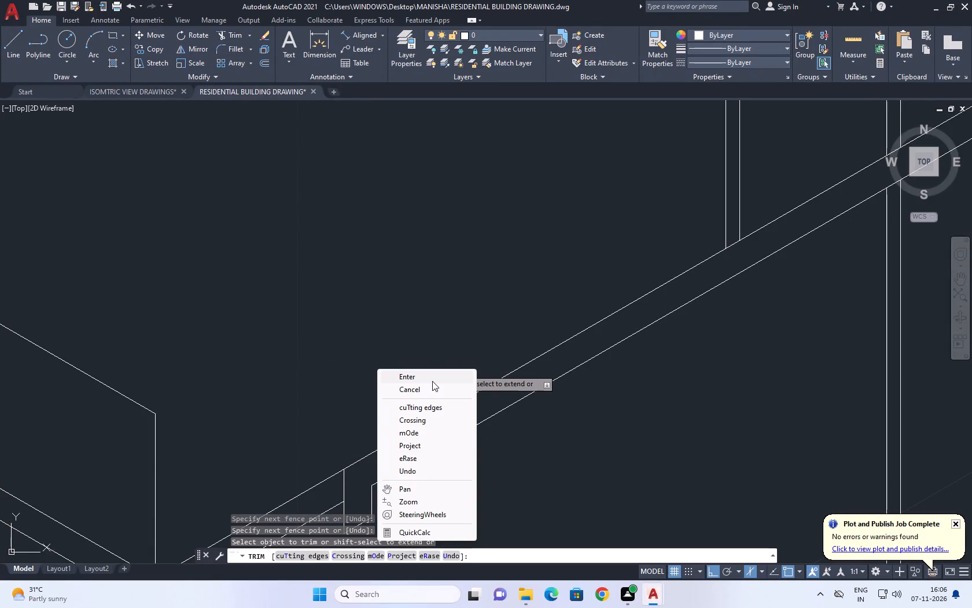
pyautogui.click(432, 389)
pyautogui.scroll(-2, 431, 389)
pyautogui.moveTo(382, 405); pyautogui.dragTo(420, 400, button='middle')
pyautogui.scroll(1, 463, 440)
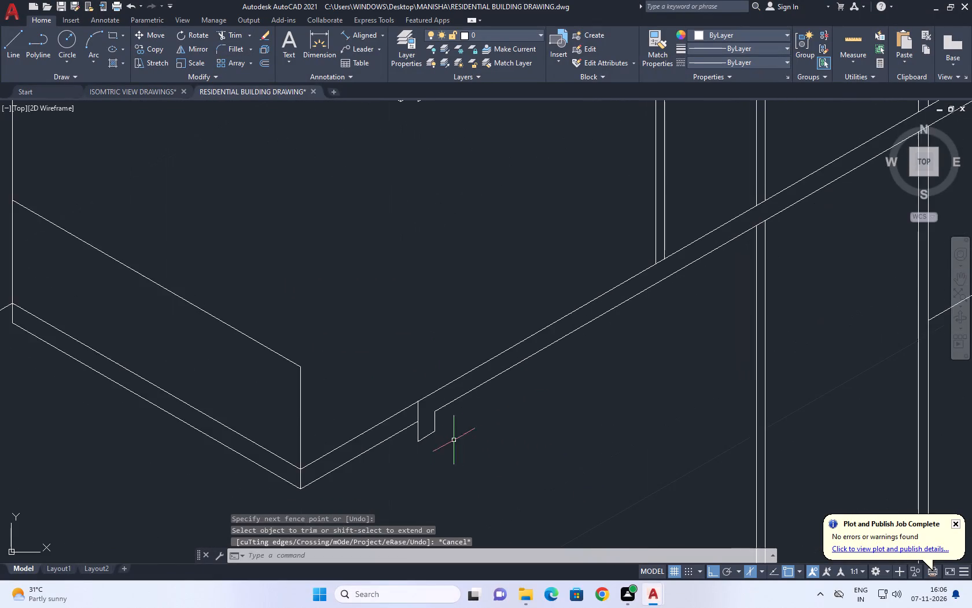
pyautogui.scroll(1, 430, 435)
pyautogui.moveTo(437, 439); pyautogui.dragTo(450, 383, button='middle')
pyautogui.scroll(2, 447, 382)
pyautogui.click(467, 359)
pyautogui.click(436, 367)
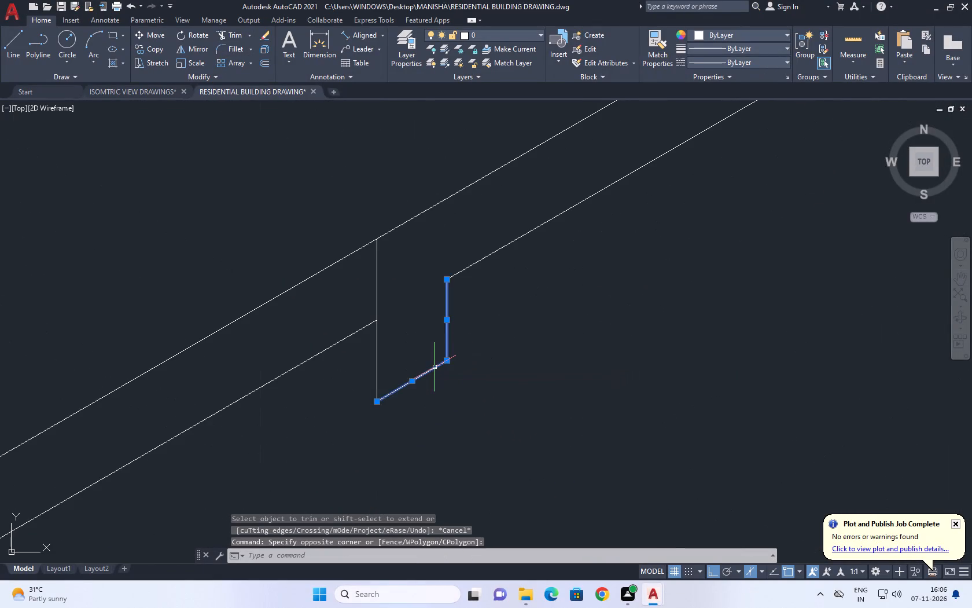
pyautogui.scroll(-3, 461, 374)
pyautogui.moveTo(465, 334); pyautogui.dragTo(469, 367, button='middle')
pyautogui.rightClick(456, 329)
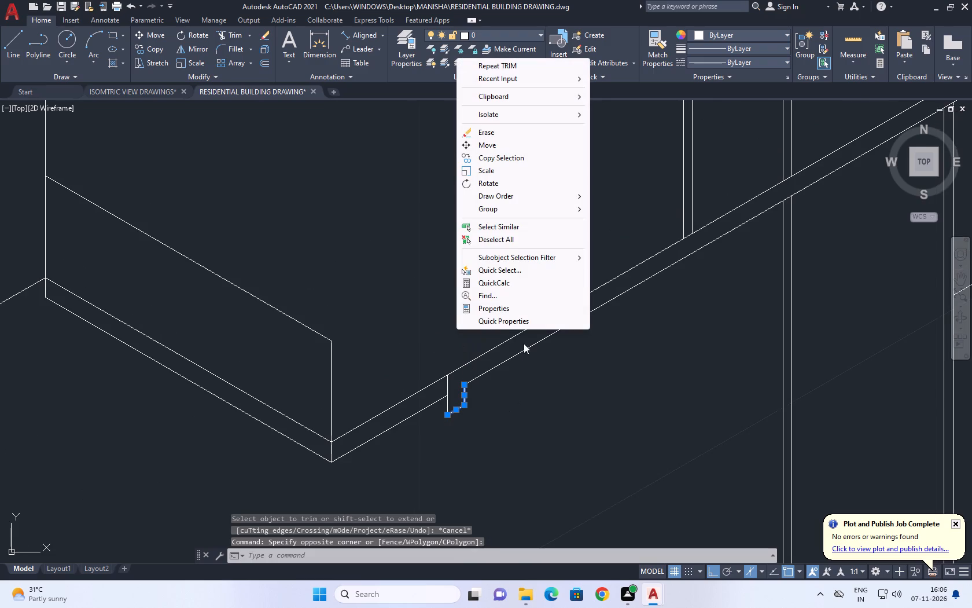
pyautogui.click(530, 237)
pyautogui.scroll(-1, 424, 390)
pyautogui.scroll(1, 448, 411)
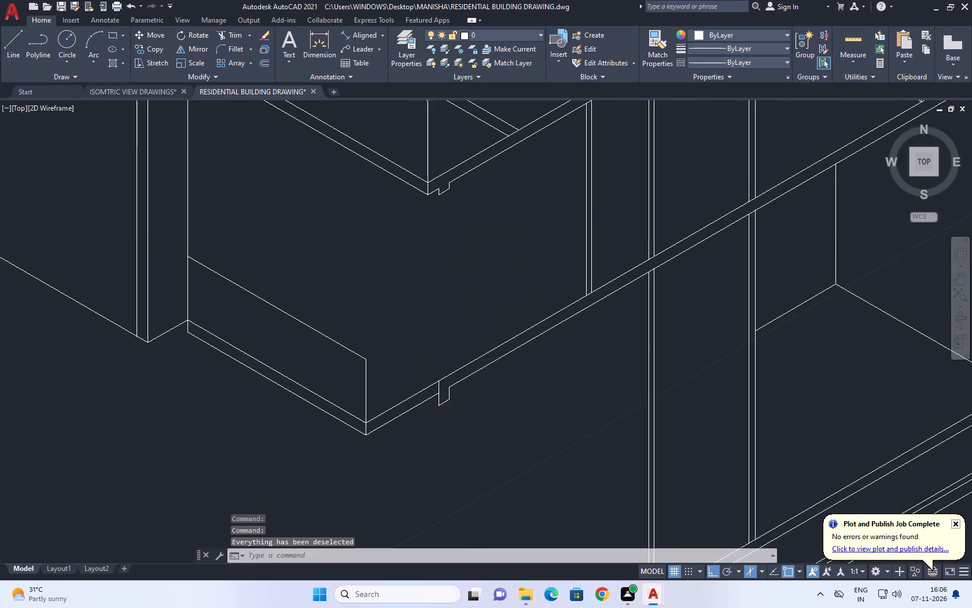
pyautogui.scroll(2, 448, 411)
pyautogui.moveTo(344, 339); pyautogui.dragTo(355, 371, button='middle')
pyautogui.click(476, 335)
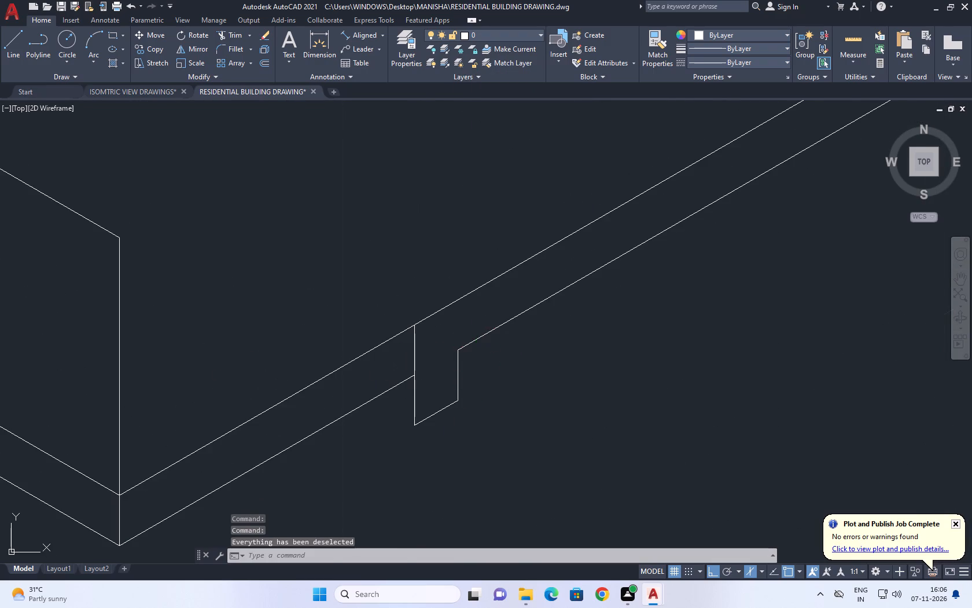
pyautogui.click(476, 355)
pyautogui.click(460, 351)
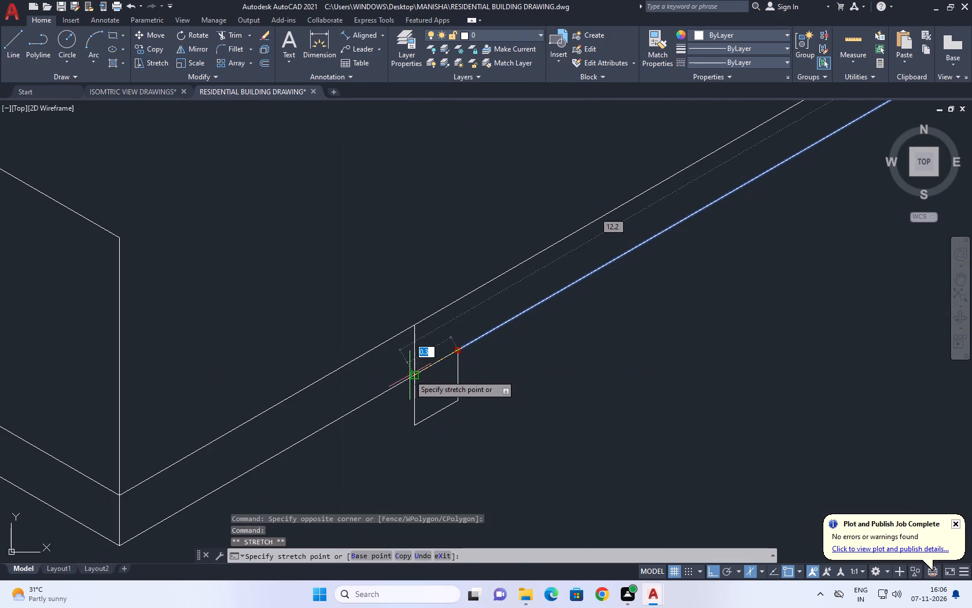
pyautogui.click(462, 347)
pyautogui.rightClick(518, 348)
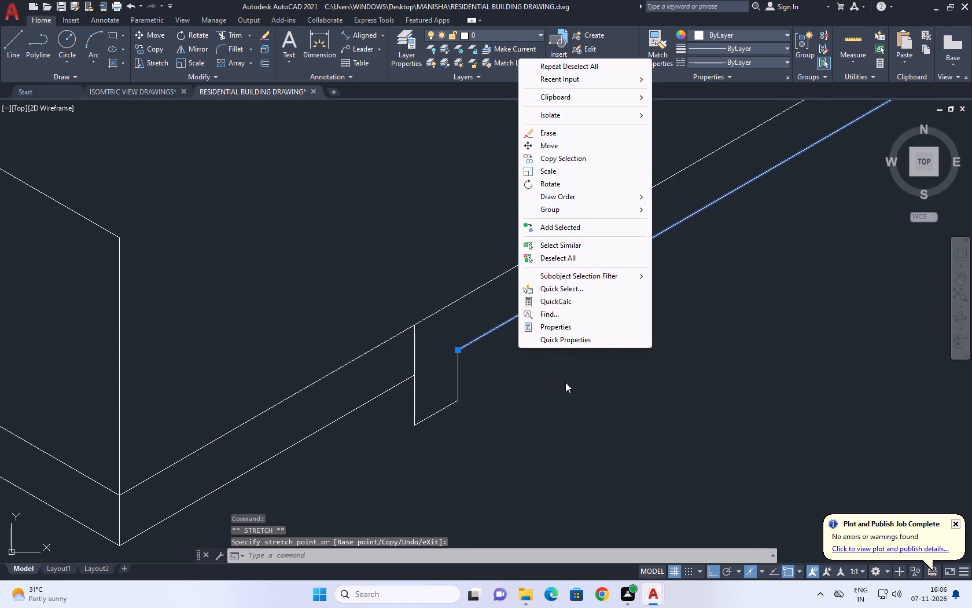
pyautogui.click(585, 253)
# Draw a vertical line from the upper balcony slab's lower outer corner down past the lower slab's edges.
pyautogui.scroll(-3, 539, 397)
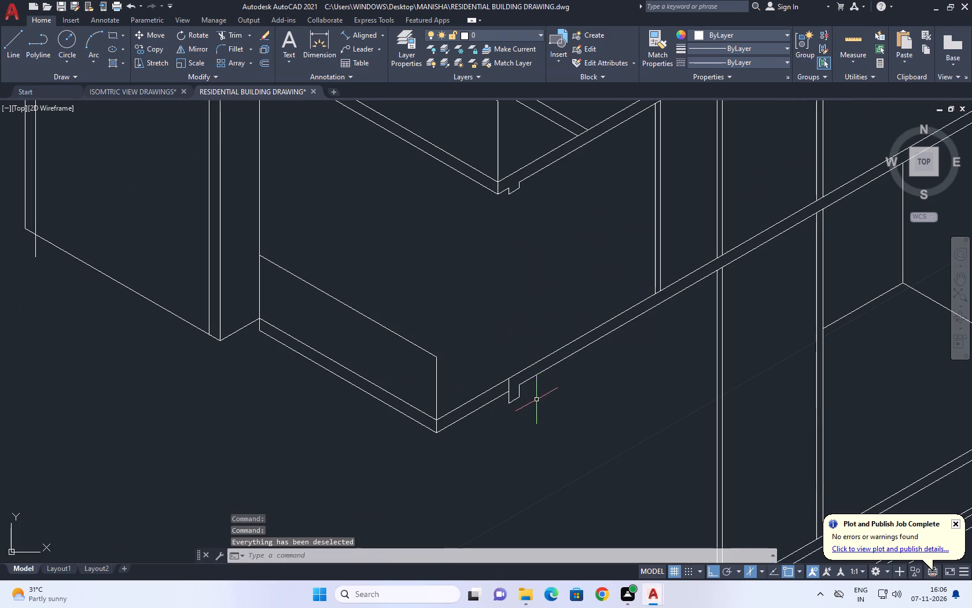
pyautogui.moveTo(518, 333); pyautogui.dragTo(588, 390, button='middle')
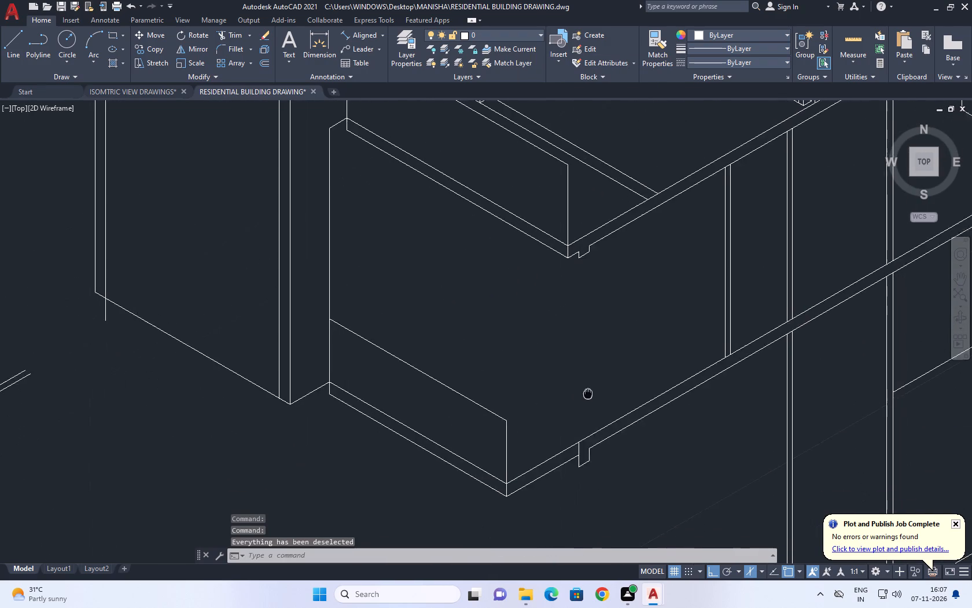
pyautogui.moveTo(588, 390); pyautogui.dragTo(586, 323, button='middle')
pyautogui.click(12, 50)
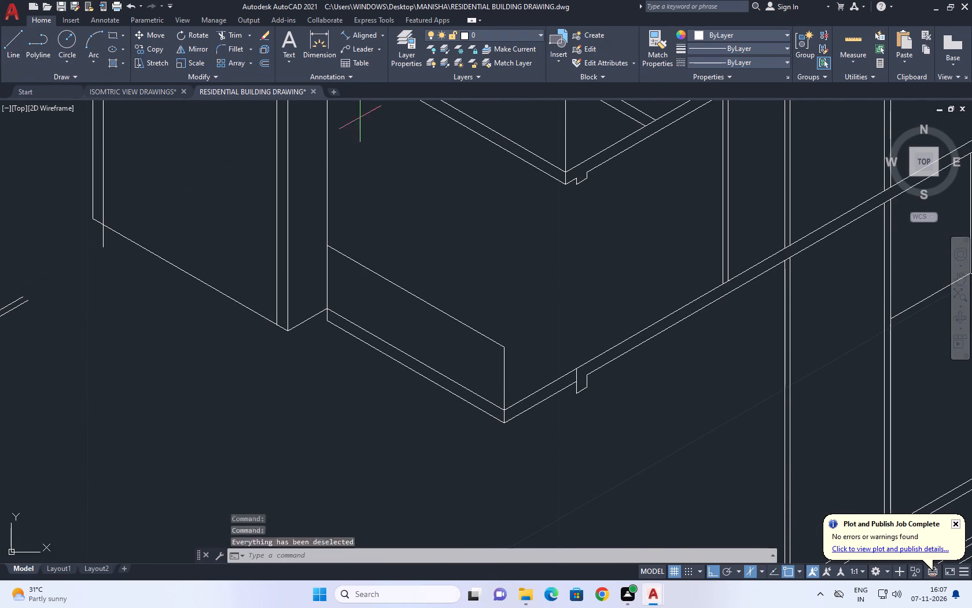
pyautogui.click(561, 184)
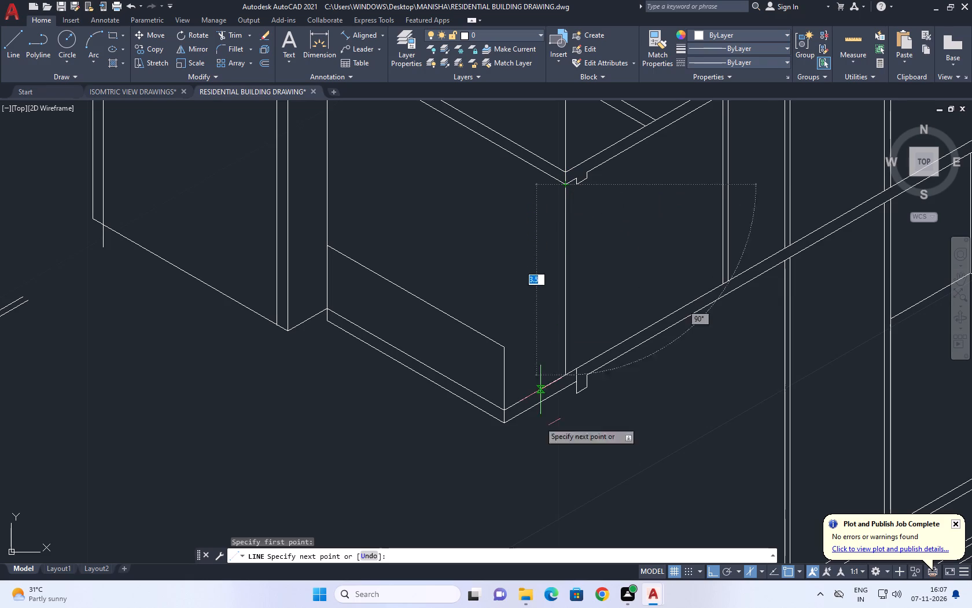
pyautogui.click(557, 478)
pyautogui.rightClick(594, 414)
pyautogui.click(628, 431)
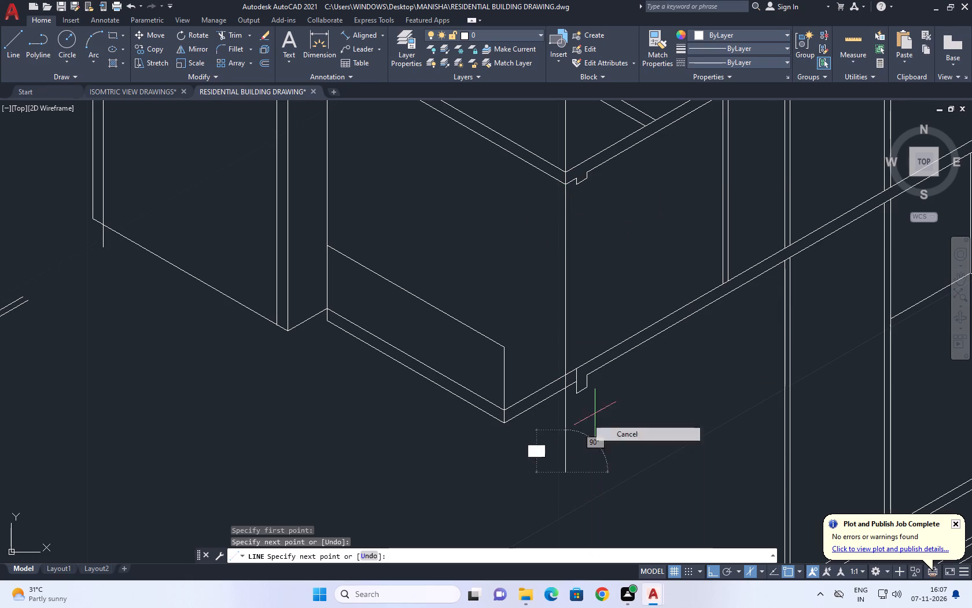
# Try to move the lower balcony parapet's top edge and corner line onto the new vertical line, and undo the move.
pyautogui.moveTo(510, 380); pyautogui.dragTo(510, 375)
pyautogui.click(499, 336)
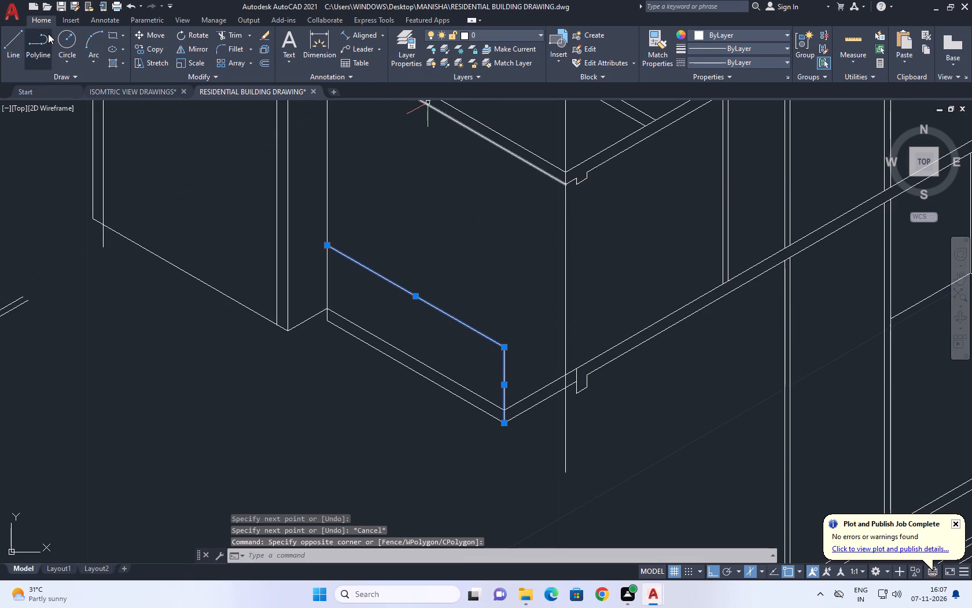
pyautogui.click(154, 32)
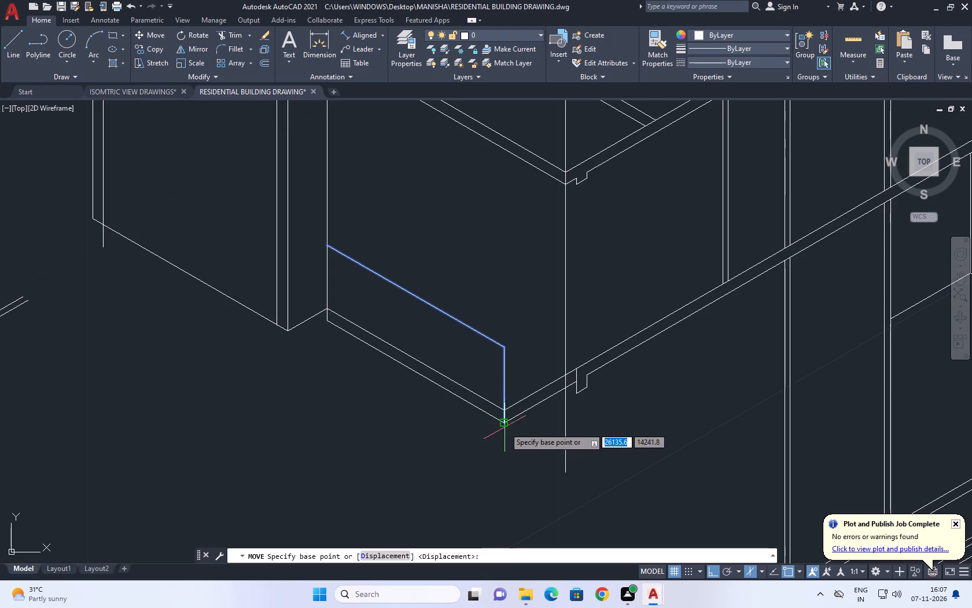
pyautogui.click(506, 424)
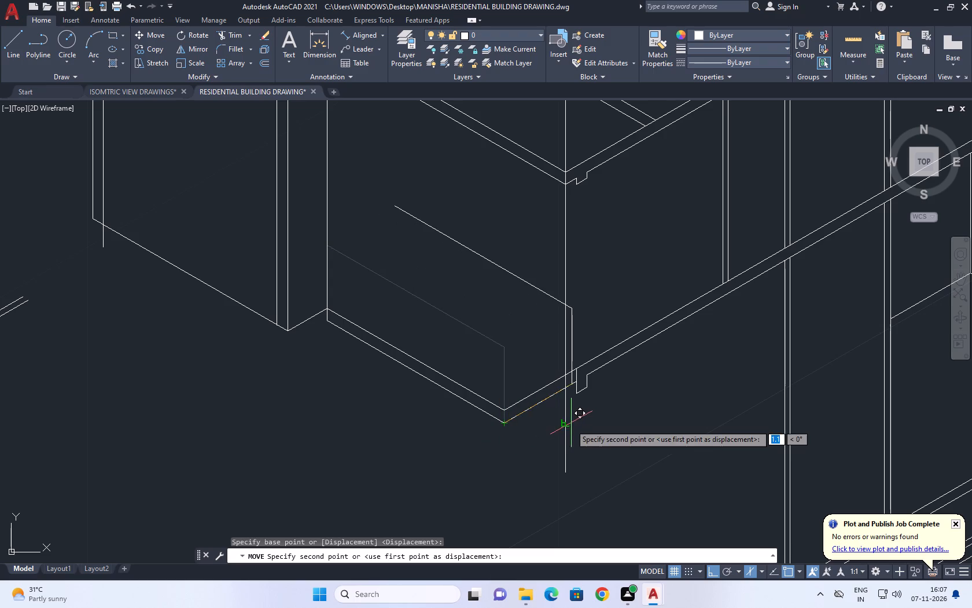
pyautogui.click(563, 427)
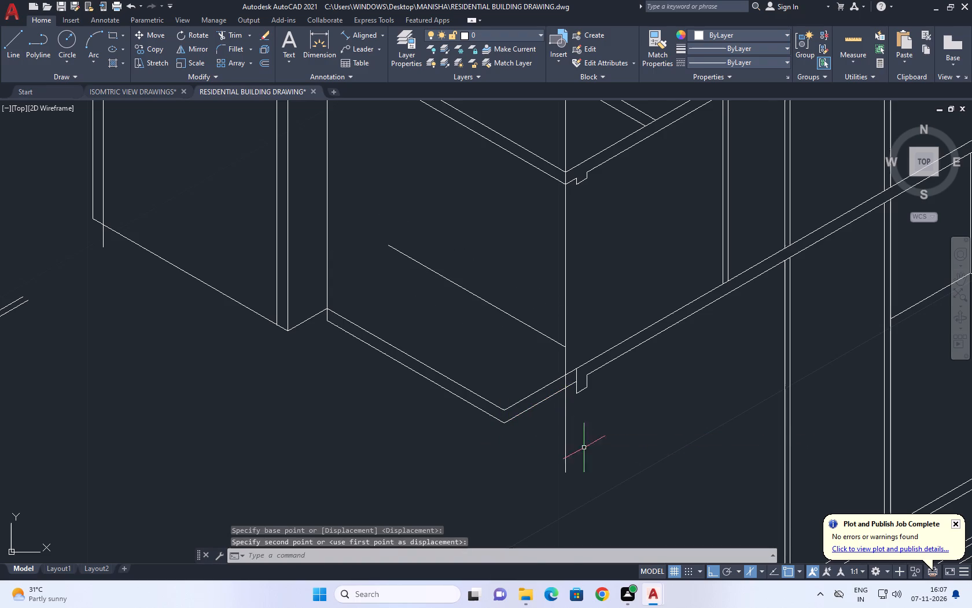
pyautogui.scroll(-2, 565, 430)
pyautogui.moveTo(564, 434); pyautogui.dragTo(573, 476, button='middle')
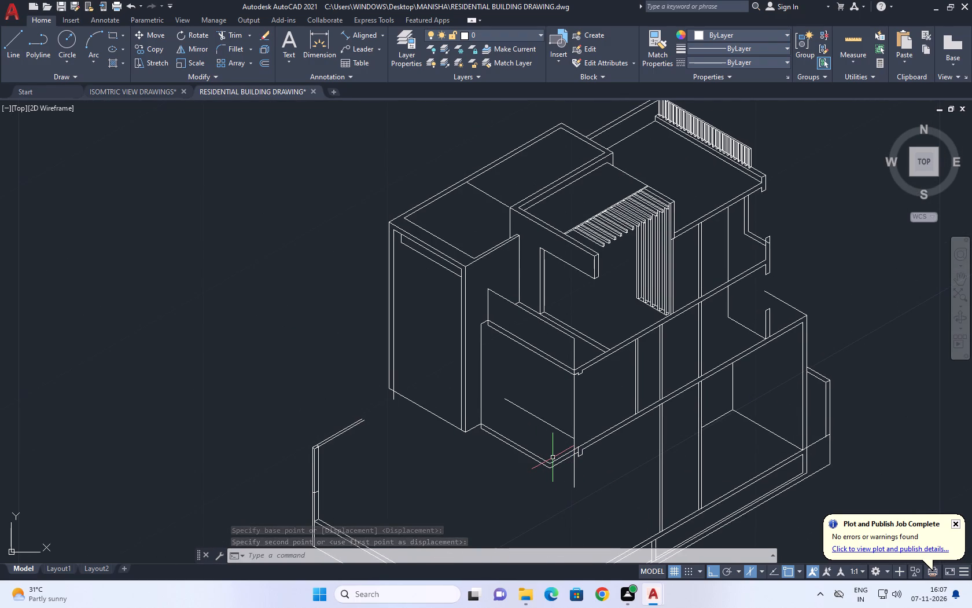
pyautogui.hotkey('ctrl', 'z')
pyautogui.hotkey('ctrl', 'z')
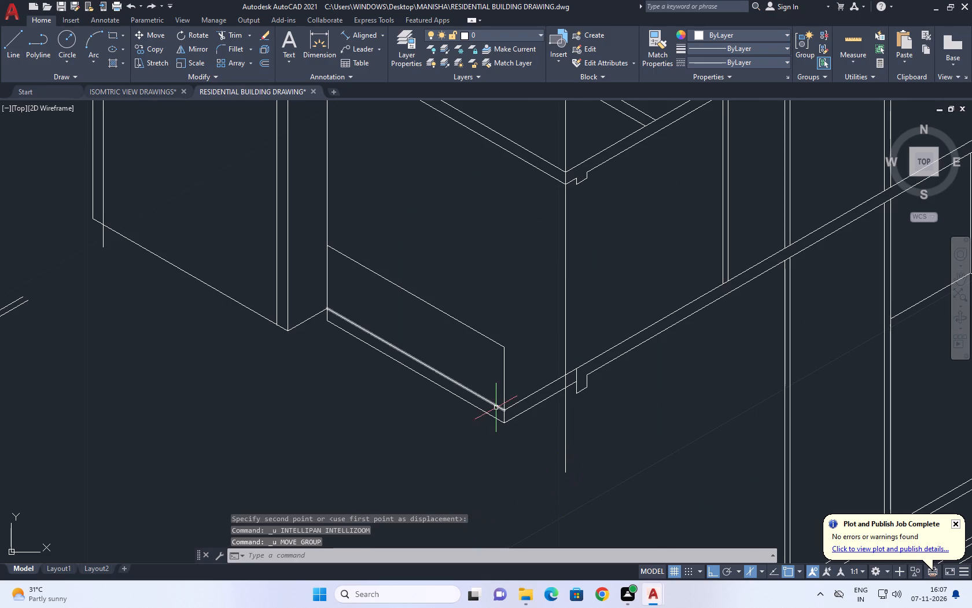
# Trim the lower slab's two edges between the new vertical line and the balcony's outer corner.
pyautogui.click(229, 38)
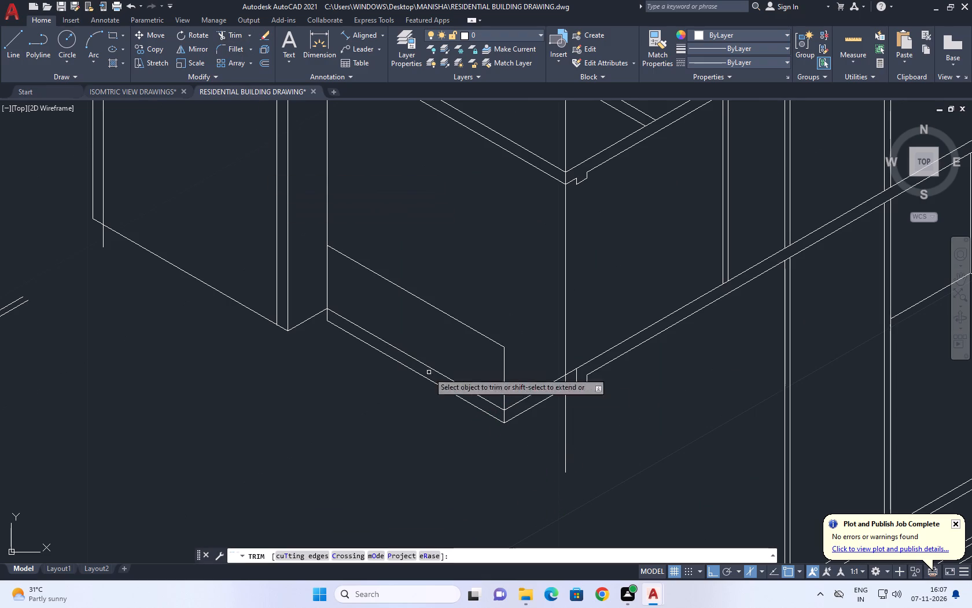
pyautogui.click(531, 373)
pyautogui.moveTo(531, 433); pyautogui.dragTo(533, 441)
pyautogui.rightClick(535, 383)
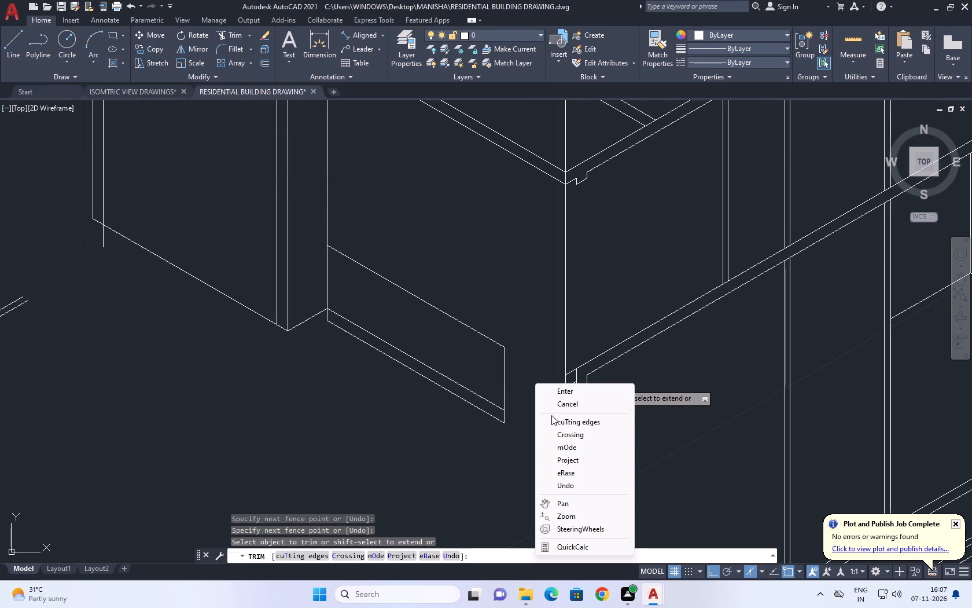
pyautogui.click(557, 405)
# Move the lower balcony's parapet and slab edge lines along the left isoplane until their corner meets the new vertical line.
pyautogui.click(538, 341)
pyautogui.moveTo(498, 423); pyautogui.dragTo(498, 428)
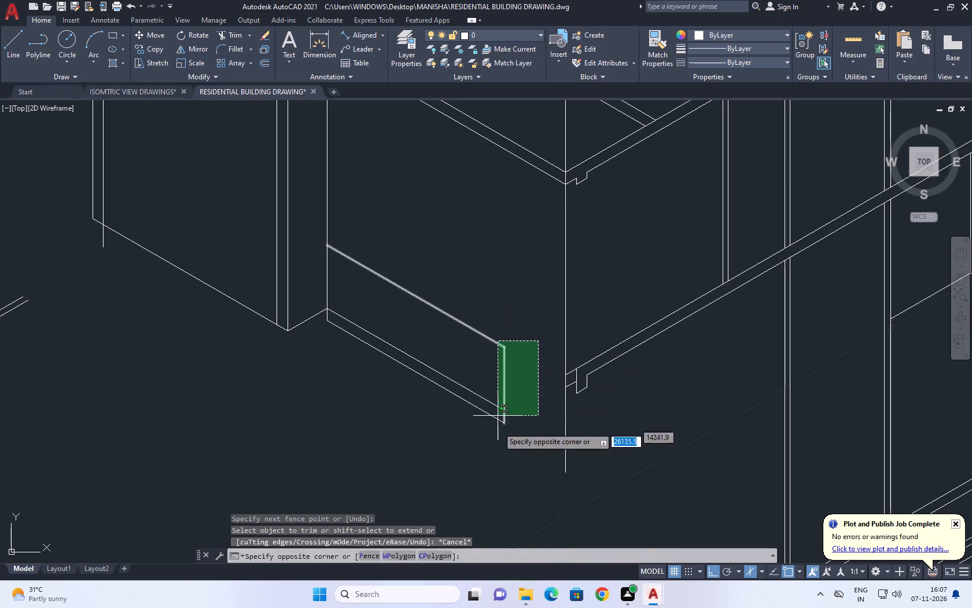
pyautogui.moveTo(498, 428); pyautogui.dragTo(497, 442)
pyautogui.moveTo(146, 36); pyautogui.dragTo(151, 39)
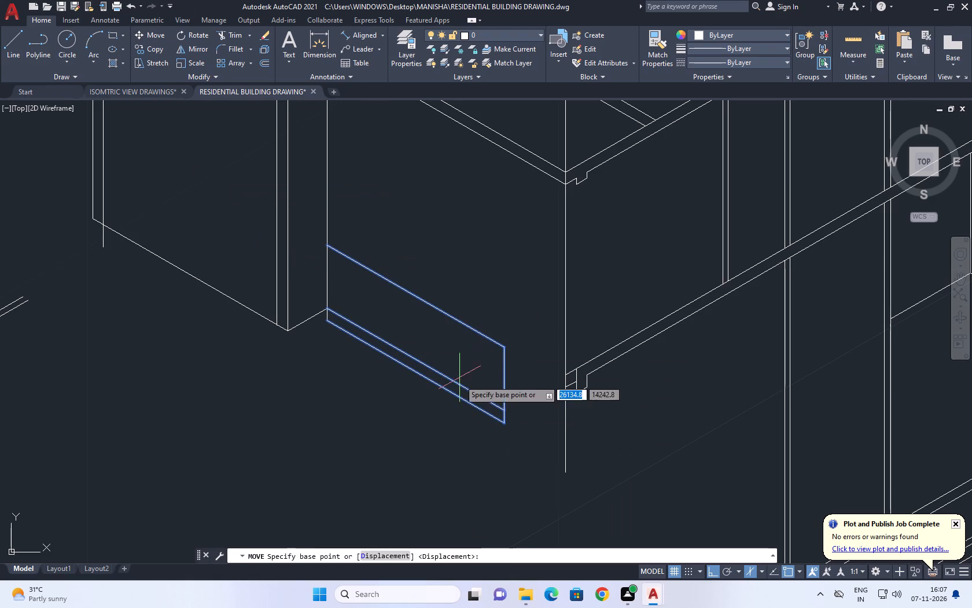
pyautogui.doubleClick(503, 423)
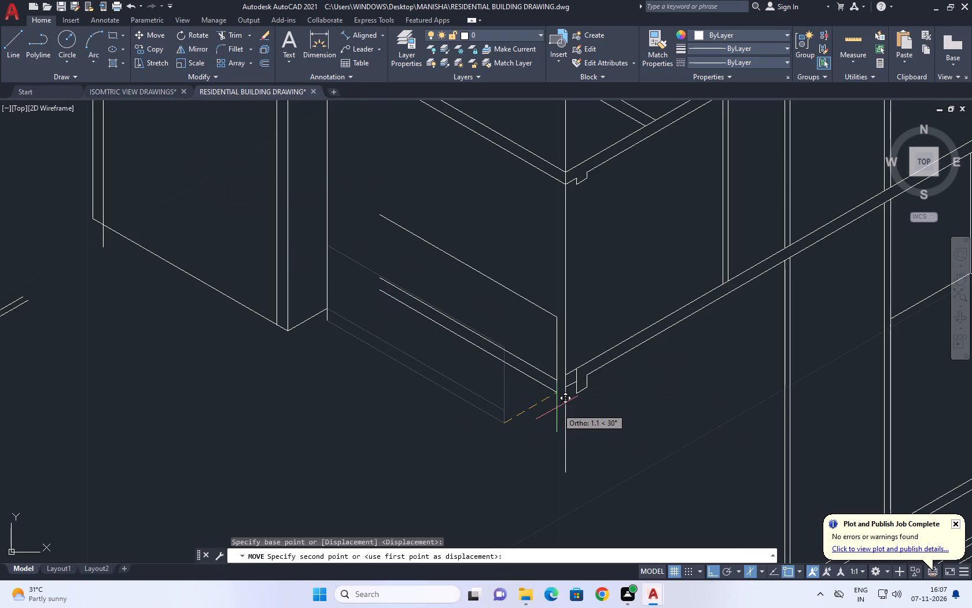
pyautogui.press('F5')
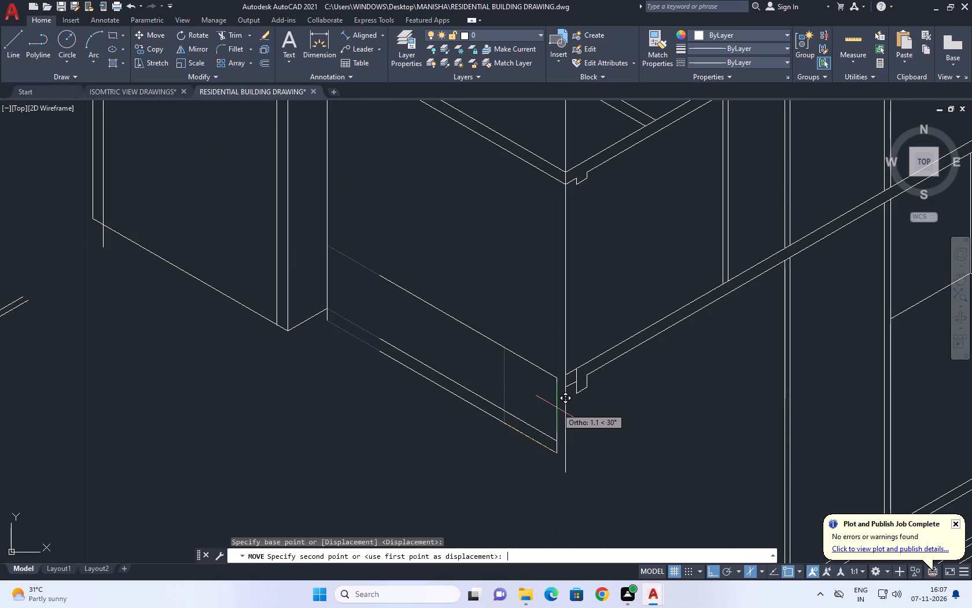
pyautogui.scroll(1, 559, 459)
pyautogui.click(568, 458)
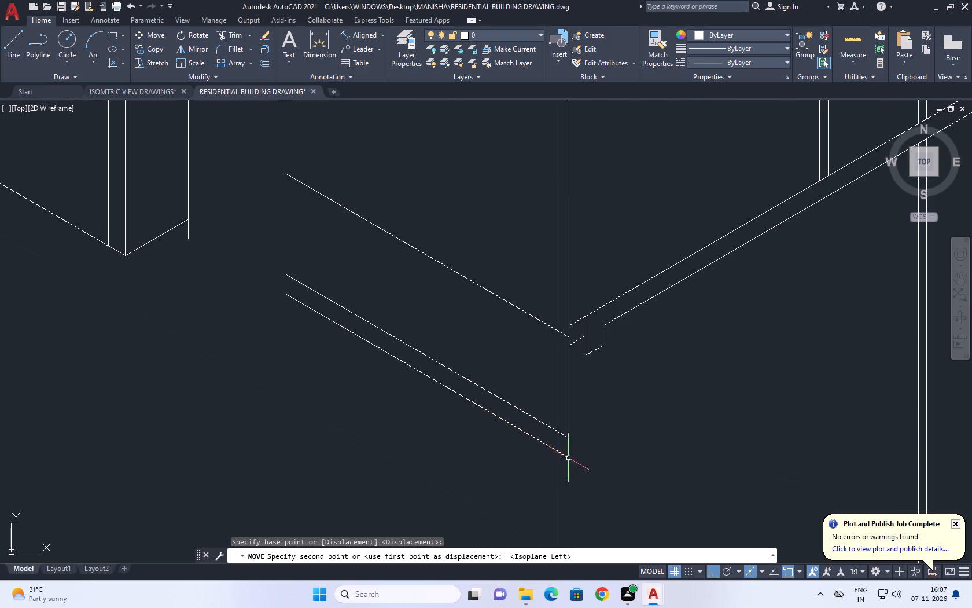
# Move the parapet's top edge and the two slab edge lines up along the vertical line to near the trimmed slab corner.
pyautogui.scroll(-1, 611, 432)
pyautogui.scroll(-1, 660, 417)
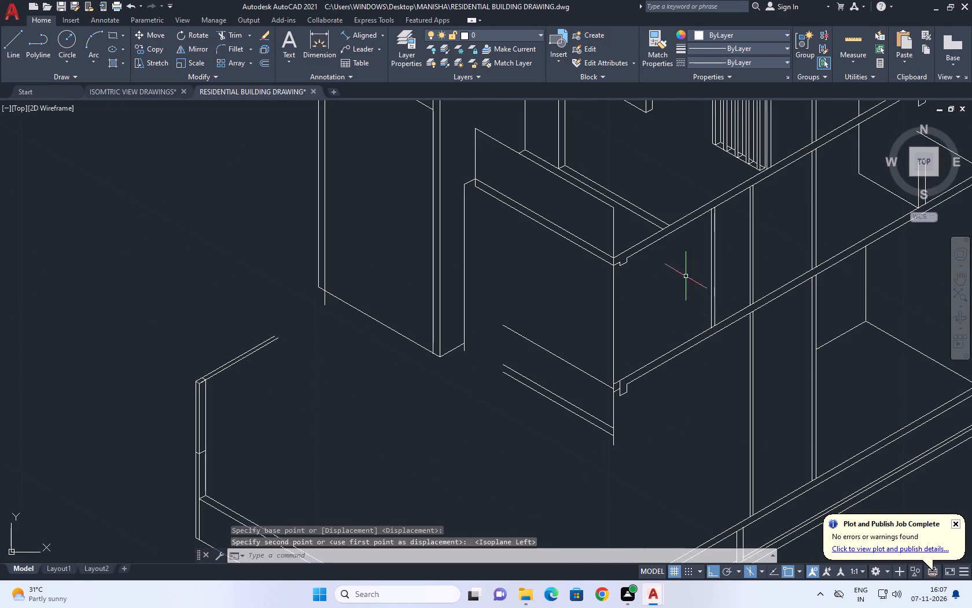
pyautogui.click(561, 341)
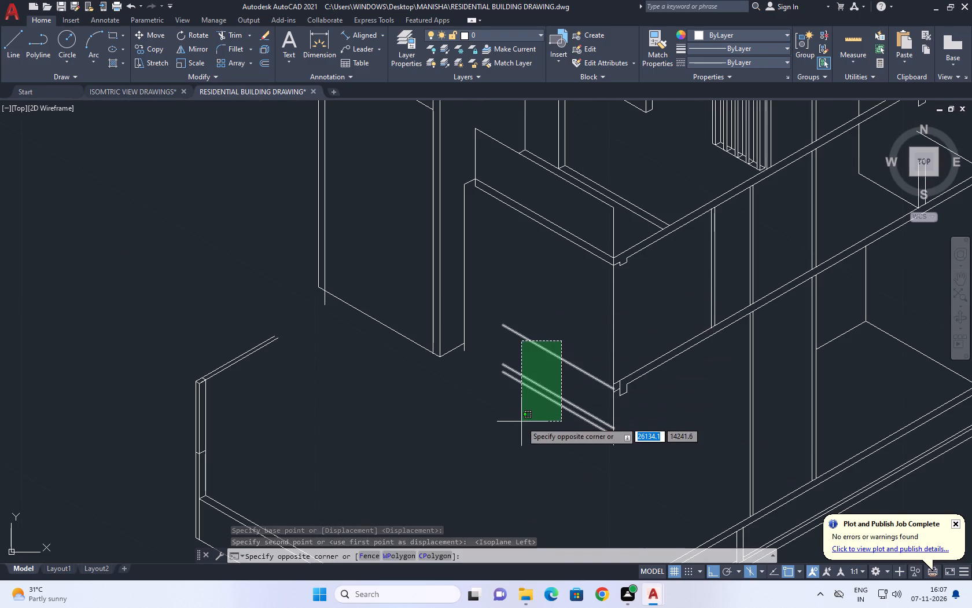
pyautogui.click(521, 422)
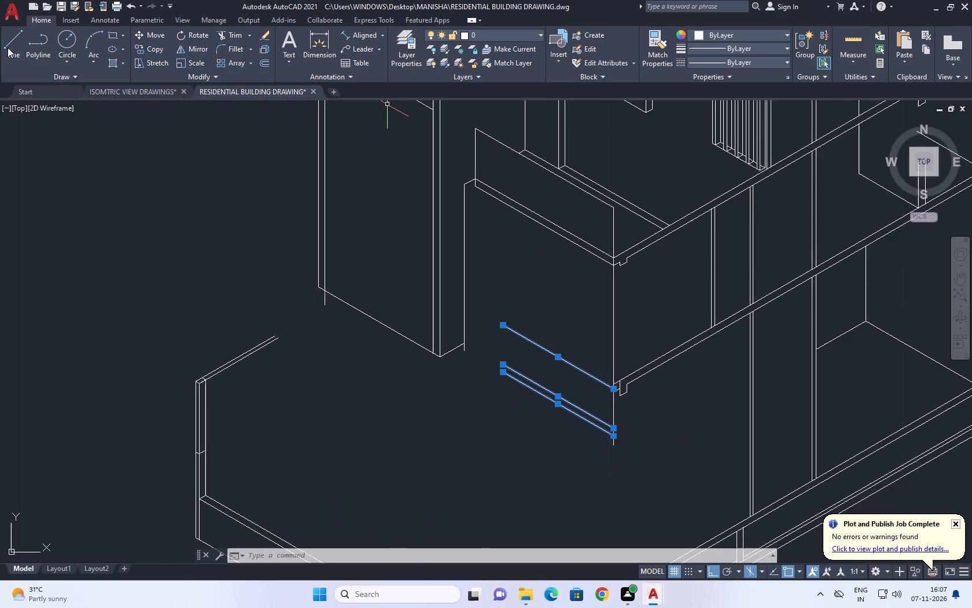
pyautogui.click(153, 32)
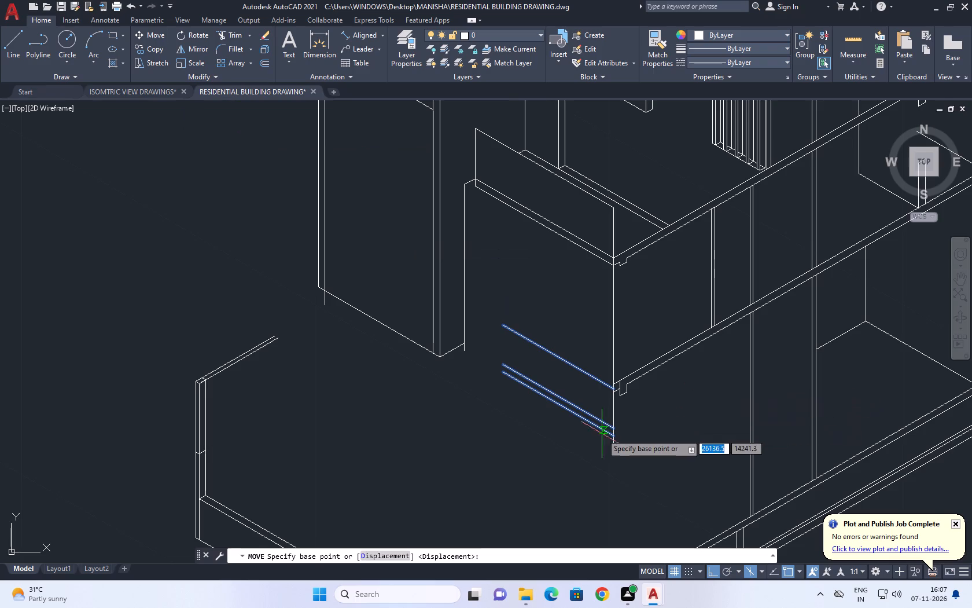
pyautogui.scroll(3, 601, 434)
pyautogui.click(648, 453)
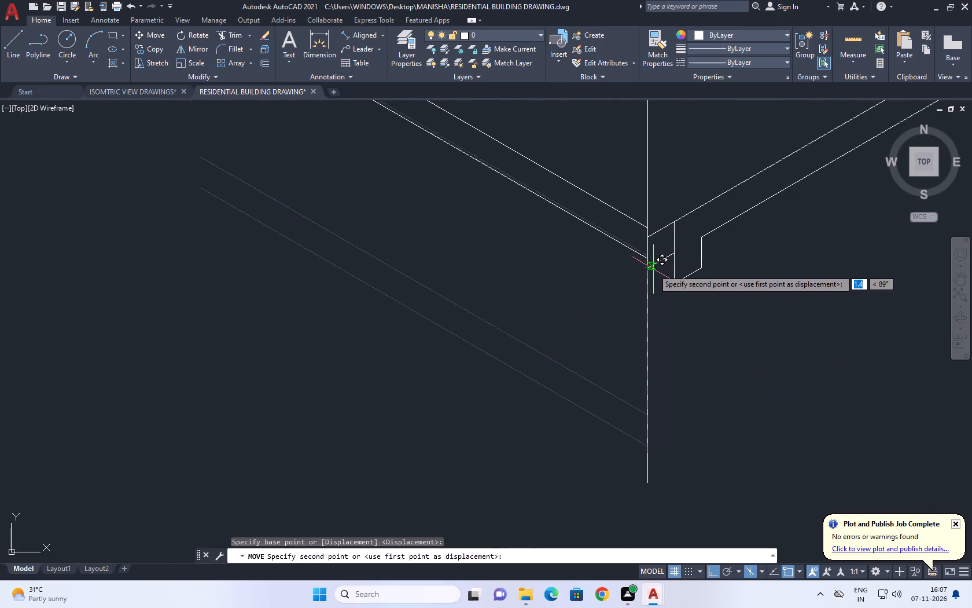
pyautogui.click(646, 269)
# Move the same three lines slightly down so the slab's bottom edges meet exactly at the corner on the vertical line.
pyautogui.scroll(-2, 609, 320)
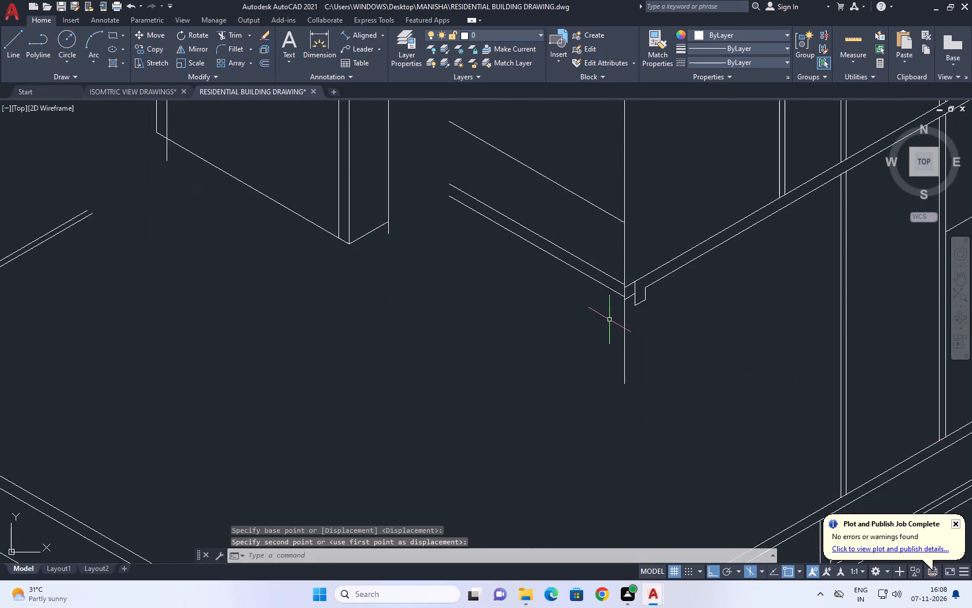
pyautogui.moveTo(591, 248); pyautogui.dragTo(601, 359, button='middle')
pyautogui.click(594, 267)
pyautogui.moveTo(527, 402); pyautogui.dragTo(531, 415)
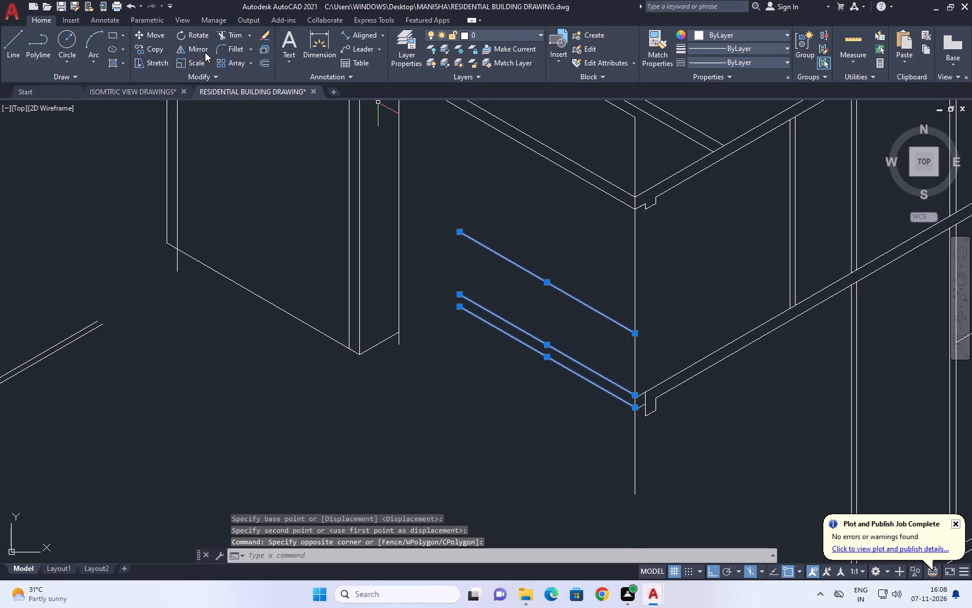
pyautogui.click(148, 30)
pyautogui.scroll(3, 607, 407)
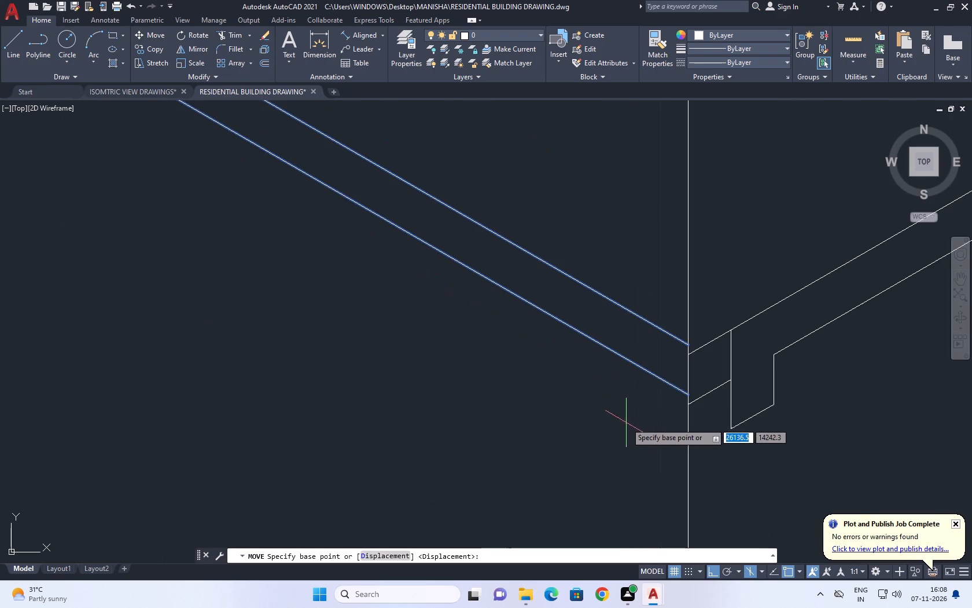
pyautogui.click(687, 395)
pyautogui.click(690, 406)
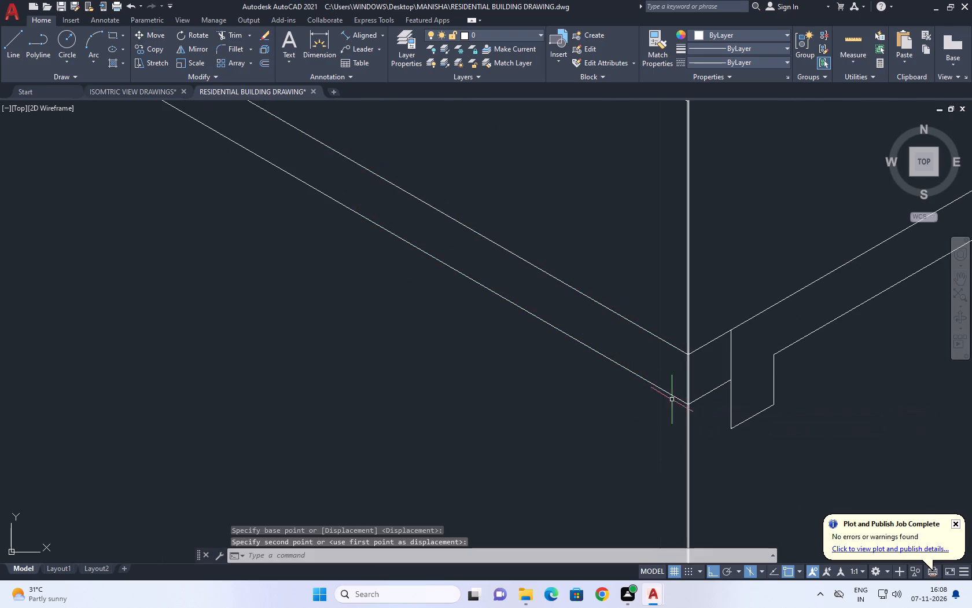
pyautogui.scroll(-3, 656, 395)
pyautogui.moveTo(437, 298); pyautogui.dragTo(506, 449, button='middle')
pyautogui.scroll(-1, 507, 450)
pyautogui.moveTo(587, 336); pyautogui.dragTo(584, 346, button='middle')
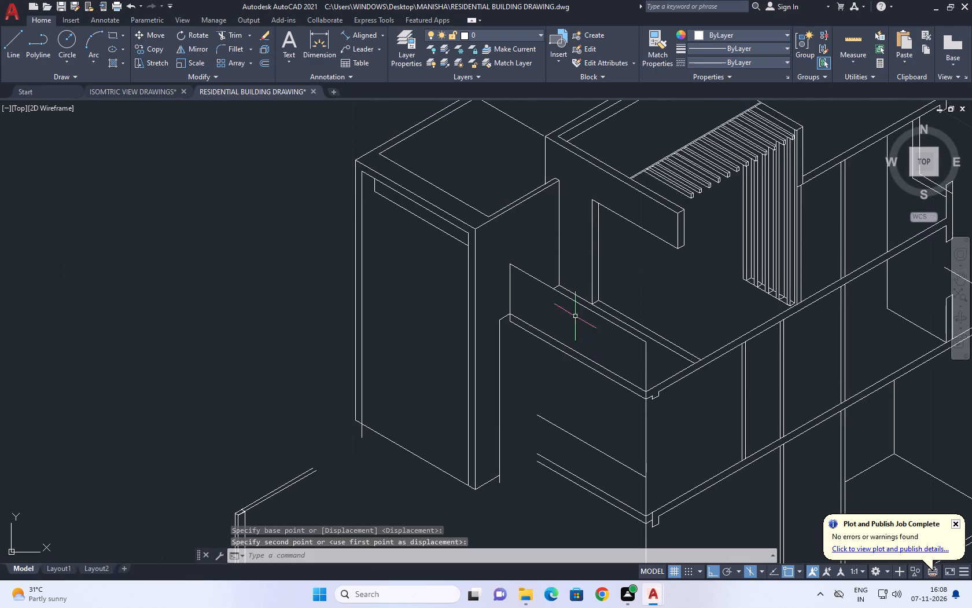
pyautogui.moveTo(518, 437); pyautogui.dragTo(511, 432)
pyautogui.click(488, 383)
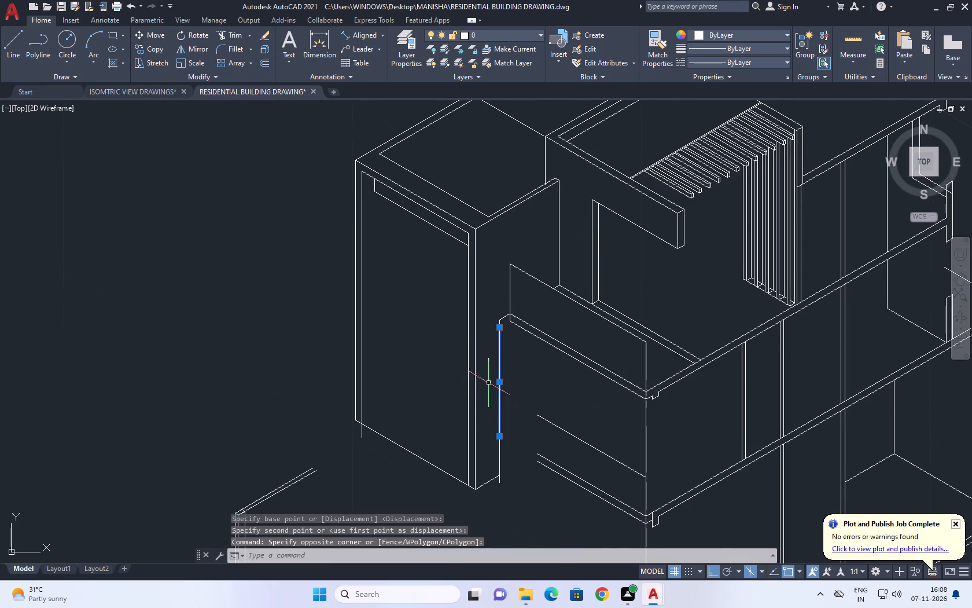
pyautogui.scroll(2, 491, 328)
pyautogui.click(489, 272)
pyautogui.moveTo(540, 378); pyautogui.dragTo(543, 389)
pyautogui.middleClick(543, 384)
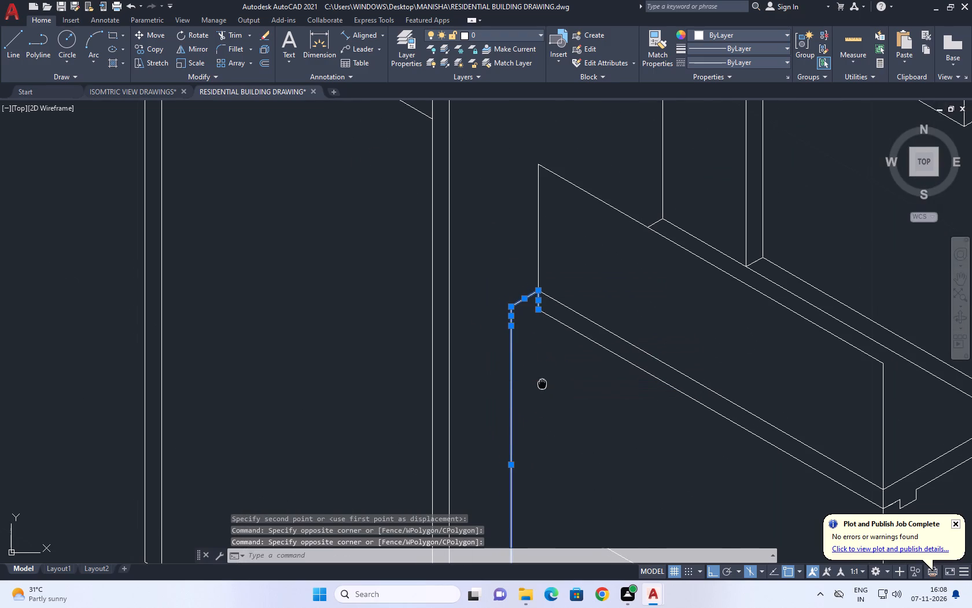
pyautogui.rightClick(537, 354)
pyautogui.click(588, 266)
# Erase the four stepped and vertical wall lines running down from the inner end of the upper balcony's slab.
pyautogui.scroll(1, 492, 332)
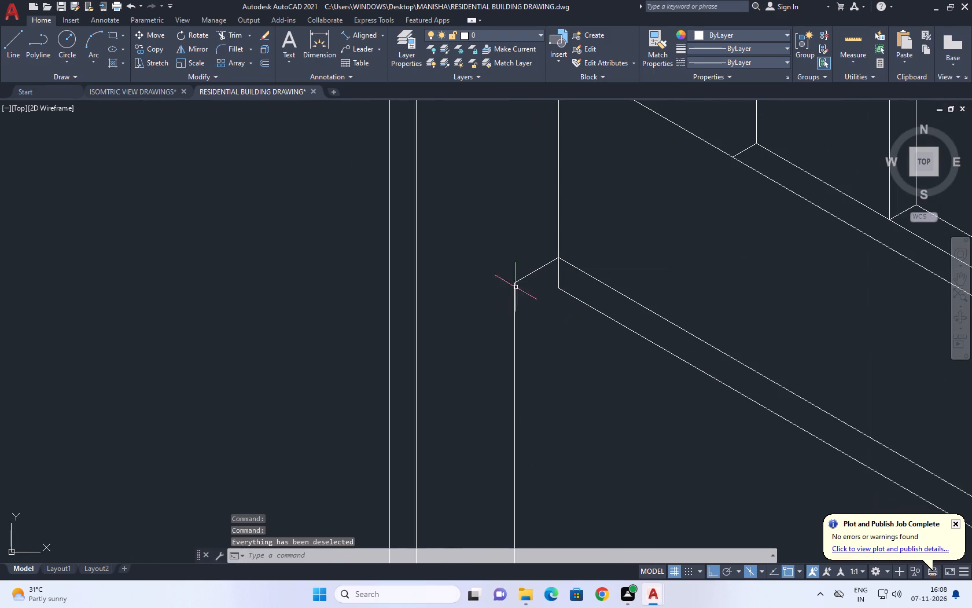
pyautogui.click(531, 248)
pyautogui.moveTo(510, 328); pyautogui.dragTo(507, 335)
pyautogui.scroll(-2, 505, 327)
pyautogui.moveTo(525, 441); pyautogui.dragTo(514, 312, button='middle')
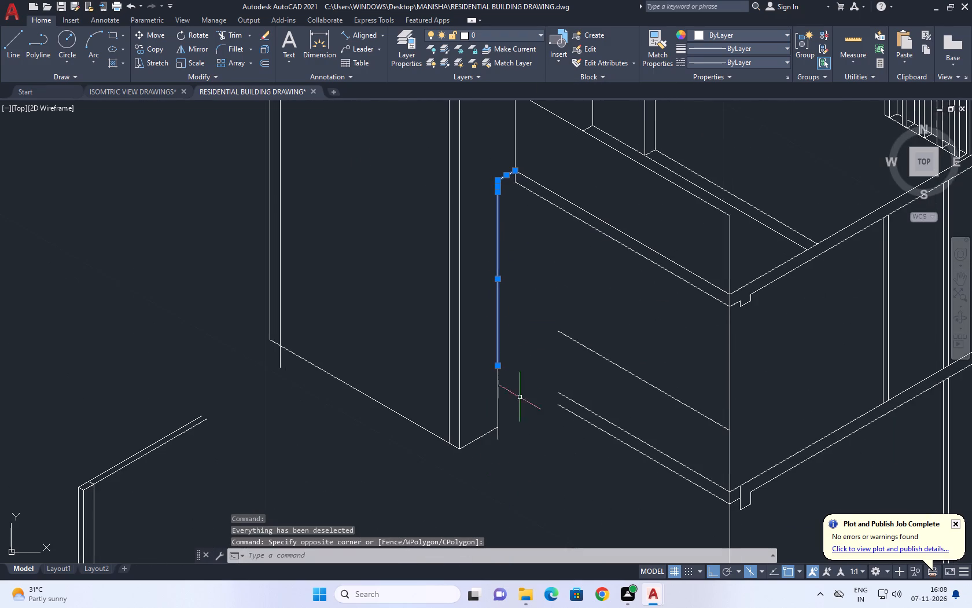
pyautogui.scroll(2, 522, 386)
pyautogui.click(478, 425)
pyautogui.click(451, 360)
pyautogui.rightClick(513, 337)
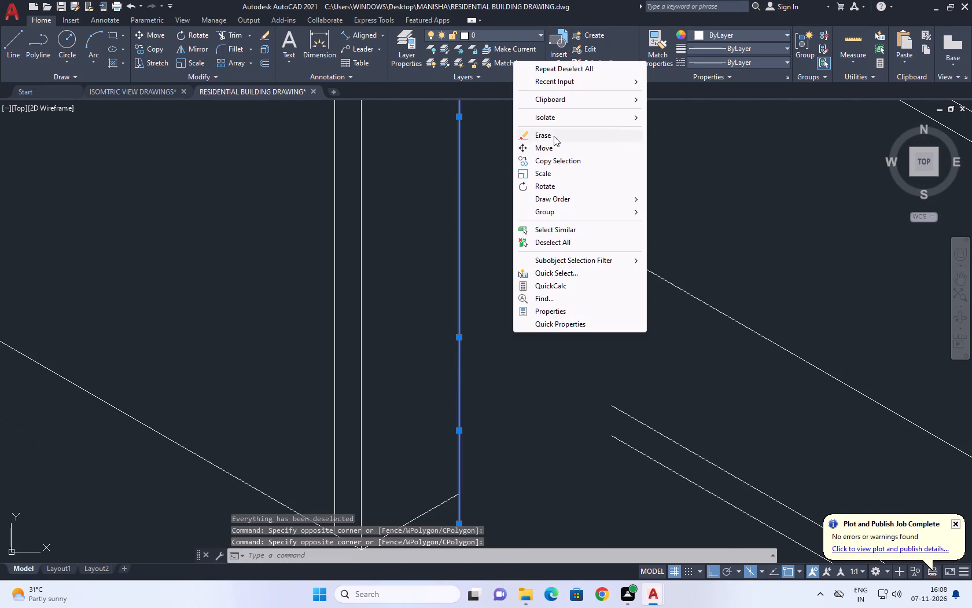
pyautogui.click(554, 133)
# Draw a vertical line from the bottom corner of the upper slab's inner end down past the lower balcony.
pyautogui.scroll(-4, 561, 312)
pyautogui.moveTo(542, 345); pyautogui.dragTo(570, 385, button='middle')
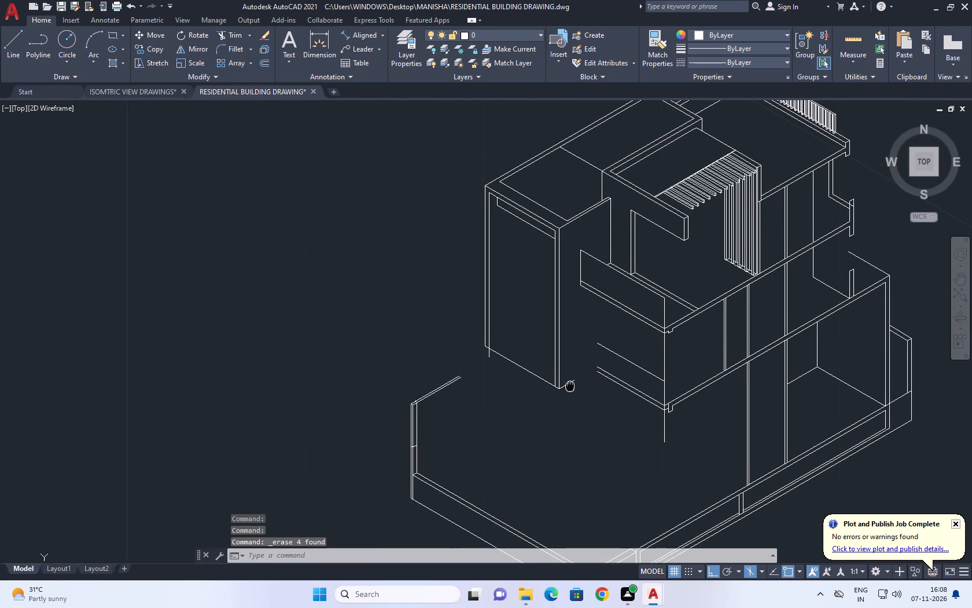
pyautogui.moveTo(570, 385); pyautogui.dragTo(575, 387, button='middle')
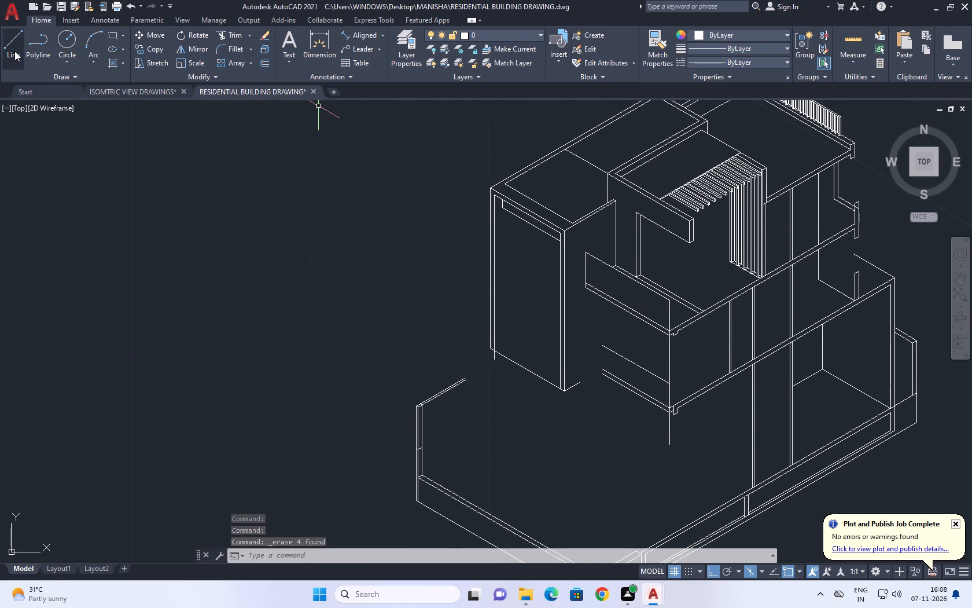
pyautogui.click(14, 51)
pyautogui.scroll(2, 593, 303)
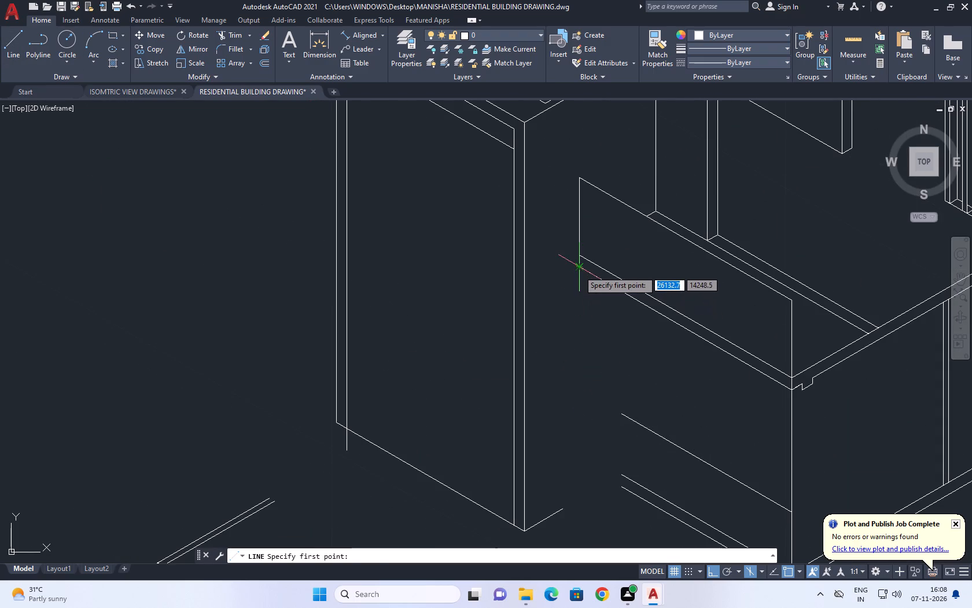
pyautogui.click(579, 270)
pyautogui.scroll(-2, 580, 303)
pyautogui.moveTo(580, 416); pyautogui.dragTo(568, 340, button='middle')
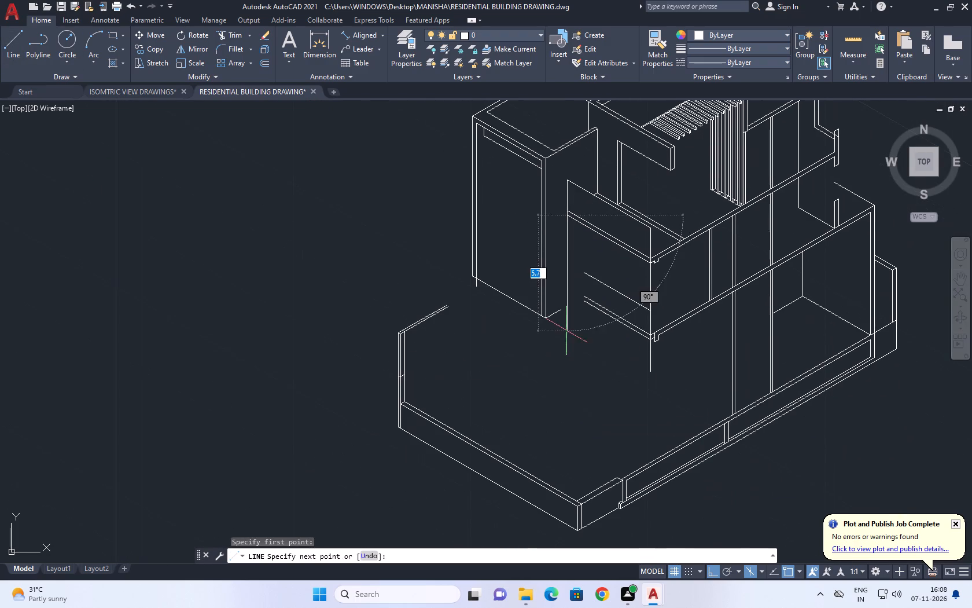
pyautogui.moveTo(561, 392); pyautogui.dragTo(567, 401)
pyautogui.rightClick(576, 387)
pyautogui.click(609, 406)
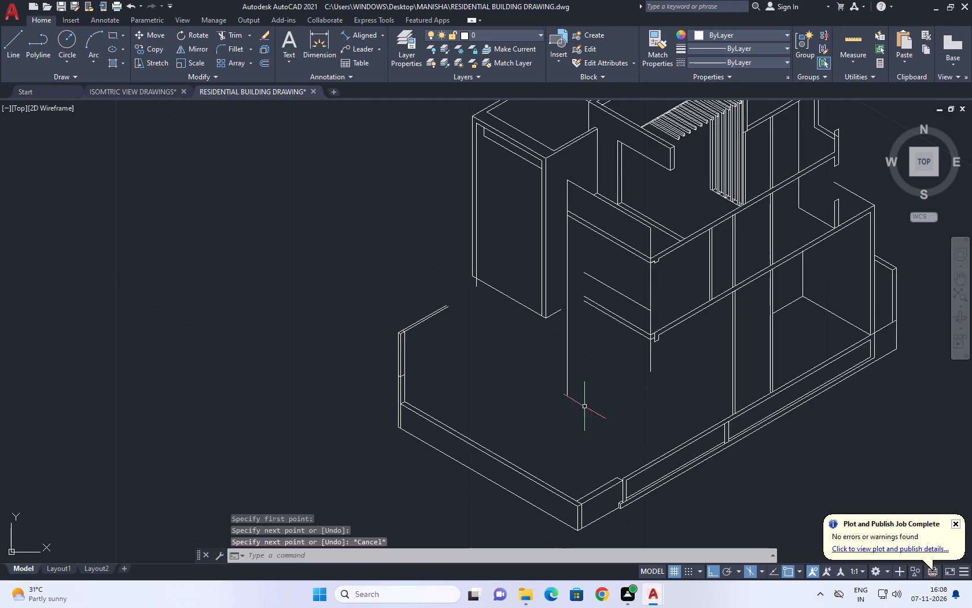
# Extend the lower balcony's parapet top edge and two slab edges to the new vertical line.
pyautogui.moveTo(580, 350); pyautogui.dragTo(612, 416, button='middle')
pyautogui.scroll(2, 622, 390)
pyautogui.scroll(-1, 649, 406)
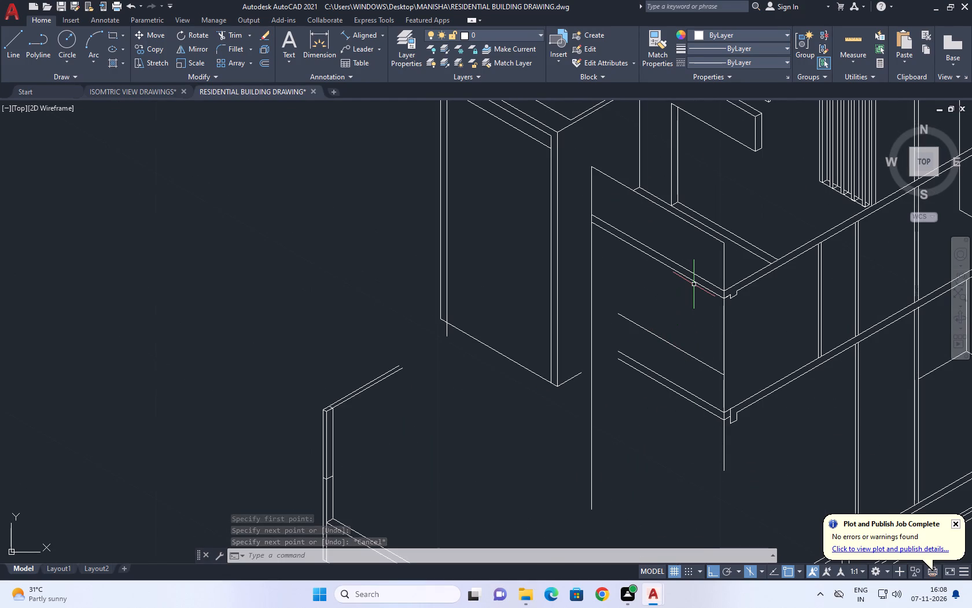
pyautogui.write('EX')
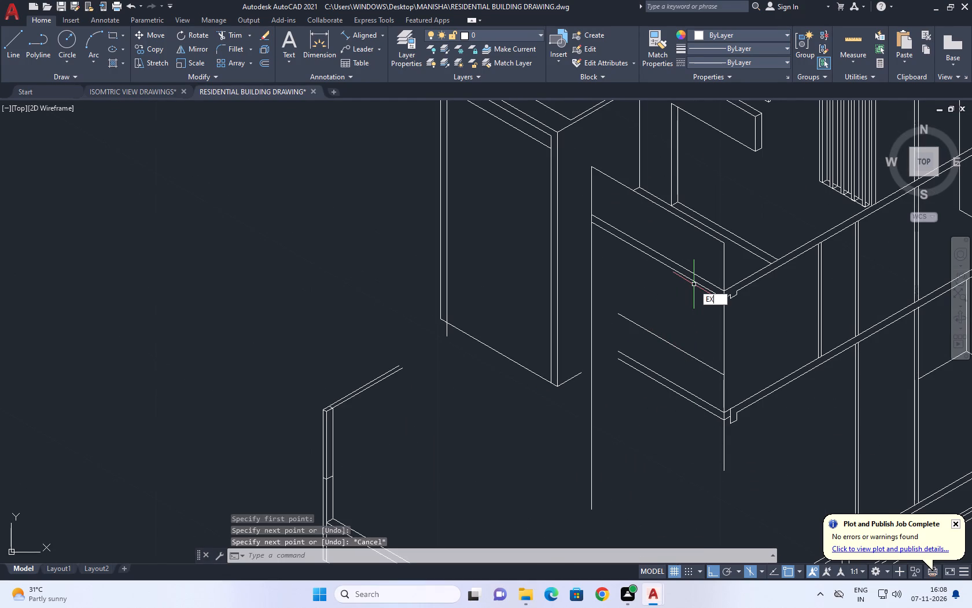
pyautogui.press('space')
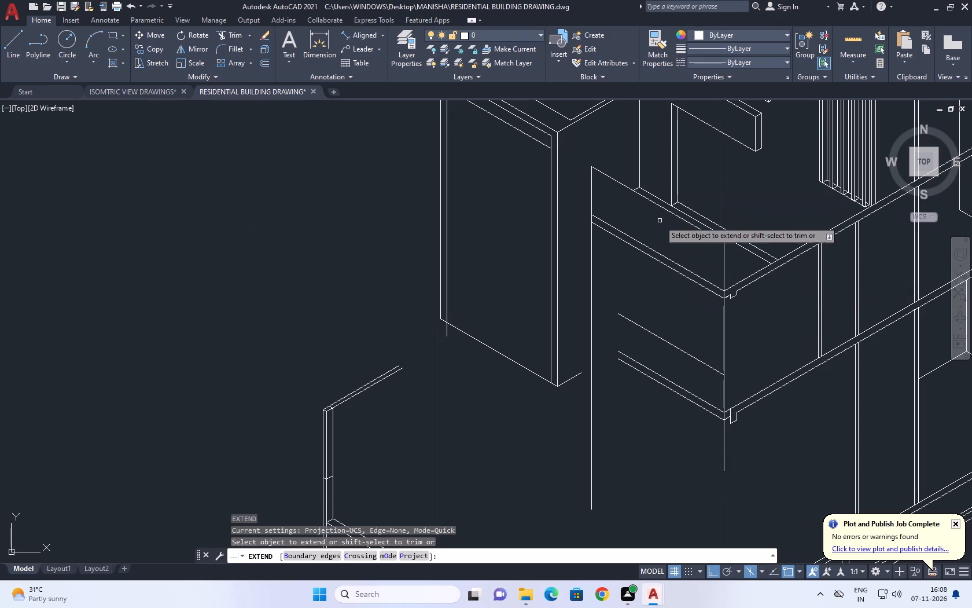
pyautogui.click(655, 324)
pyautogui.click(638, 394)
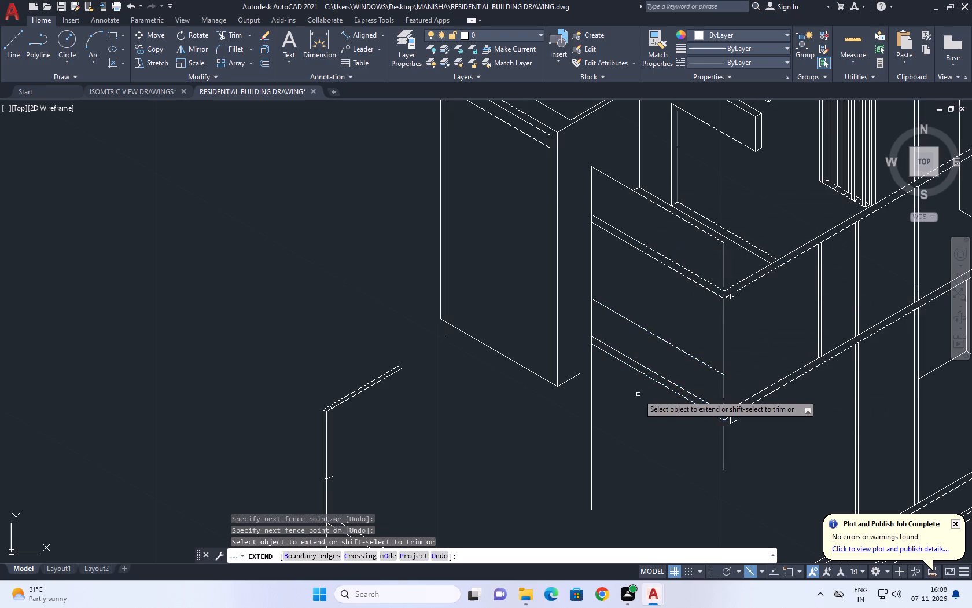
pyautogui.rightClick(636, 309)
pyautogui.click(664, 326)
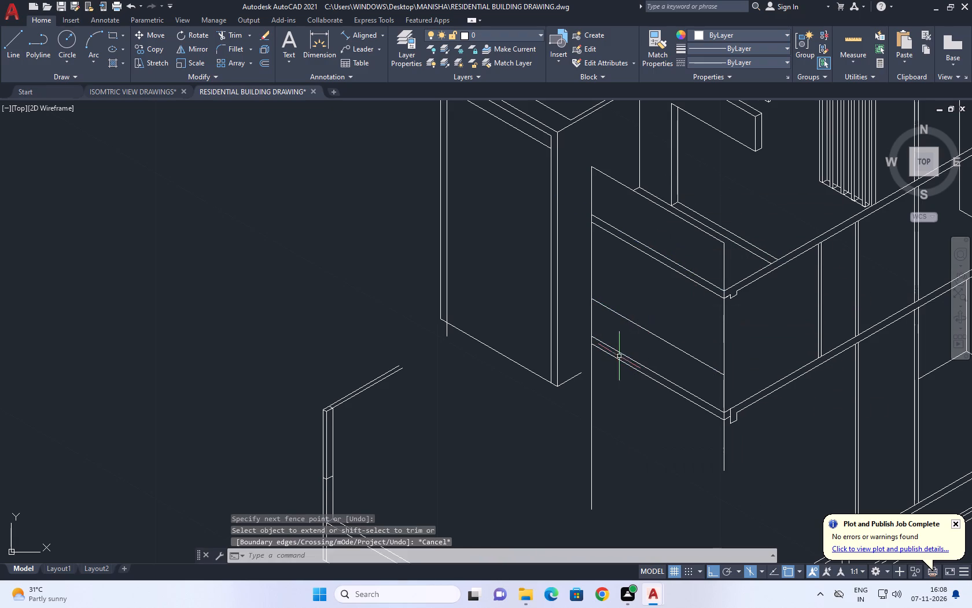
# Trim the vertical line's overhang below the tall block's bottom edge at its far corner.
pyautogui.click(231, 37)
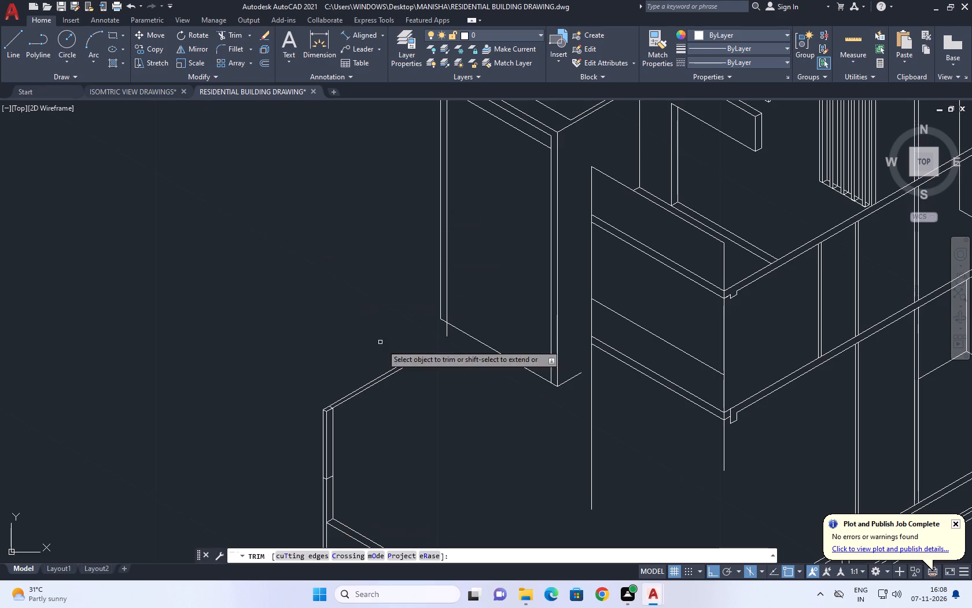
pyautogui.scroll(2, 438, 350)
pyautogui.click(464, 317)
pyautogui.click(452, 305)
pyautogui.rightClick(382, 288)
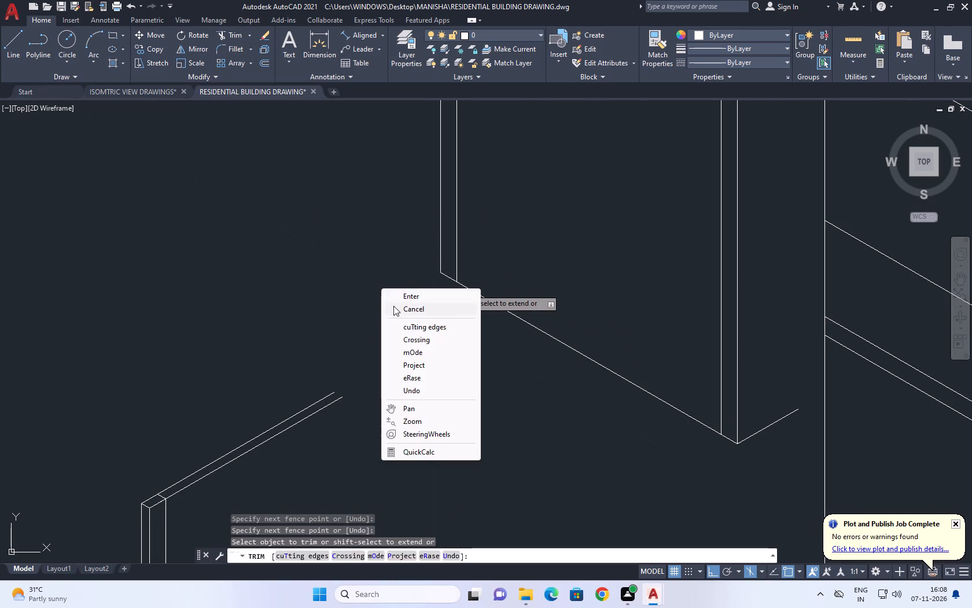
pyautogui.click(395, 307)
# Examine the lower slab's outer corner and drop, and how both balconies' edges line up.
pyautogui.scroll(-2, 409, 312)
pyautogui.scroll(1, 724, 399)
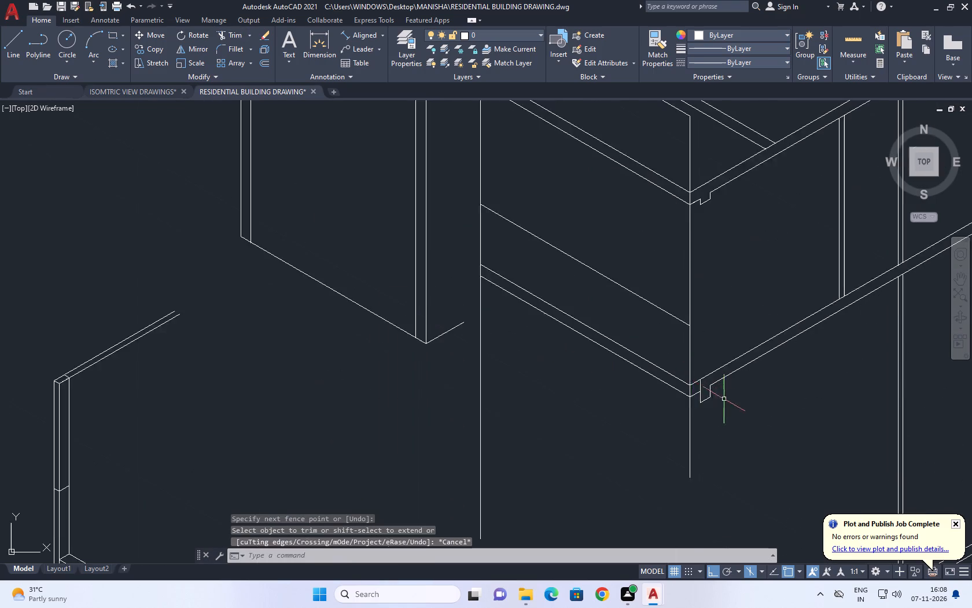
pyautogui.scroll(3, 691, 380)
pyautogui.click(715, 390)
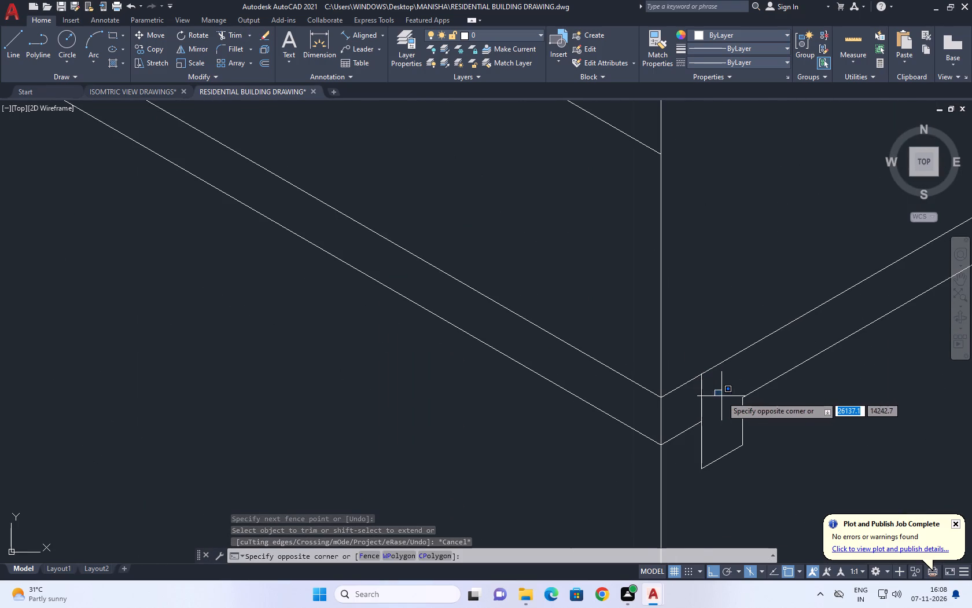
pyautogui.click(718, 395)
pyautogui.scroll(-2, 699, 382)
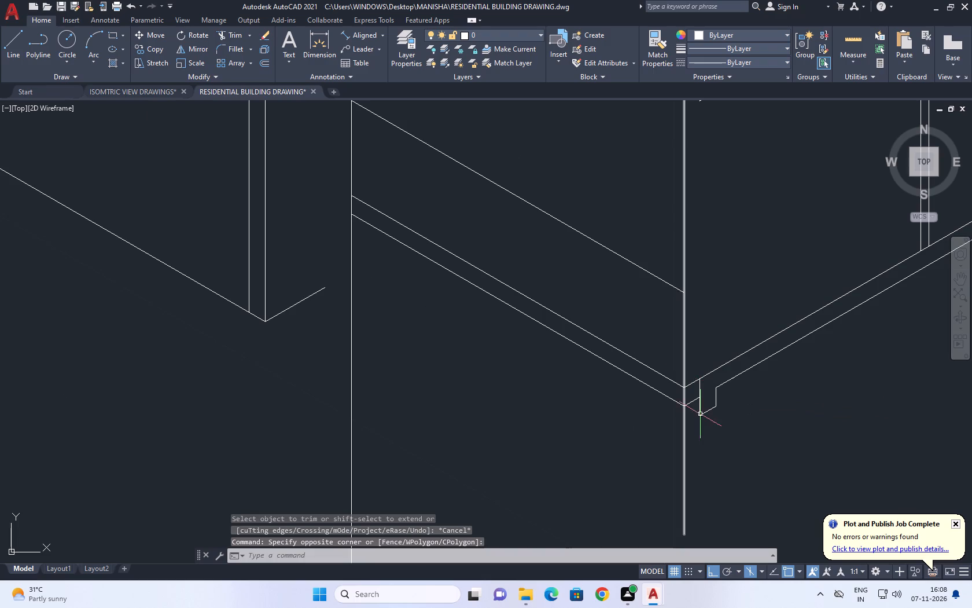
pyautogui.scroll(-1, 702, 418)
pyautogui.moveTo(663, 273); pyautogui.dragTo(607, 365, button='middle')
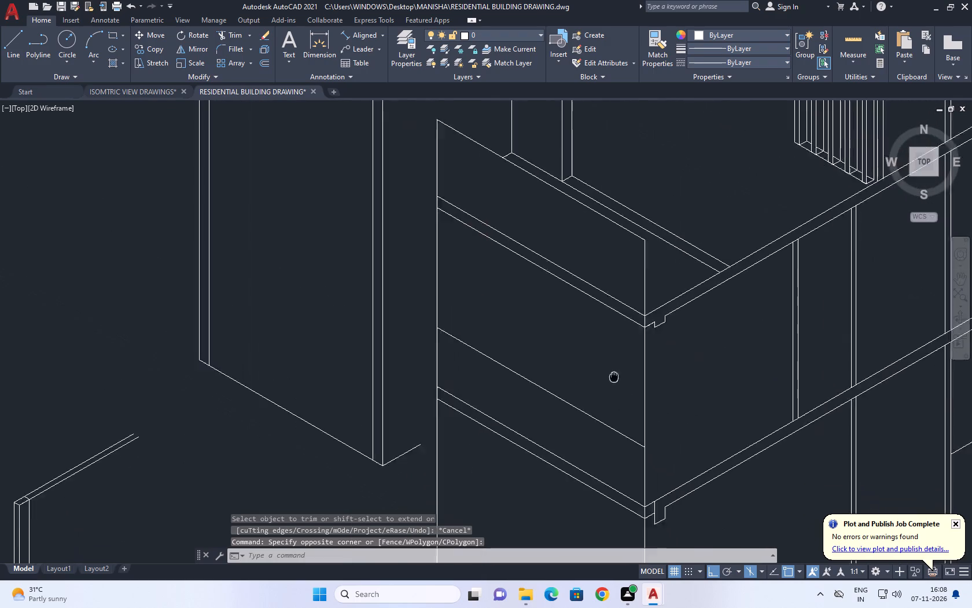
pyautogui.moveTo(607, 365); pyautogui.dragTo(586, 310, button='middle')
pyautogui.scroll(-1, 625, 380)
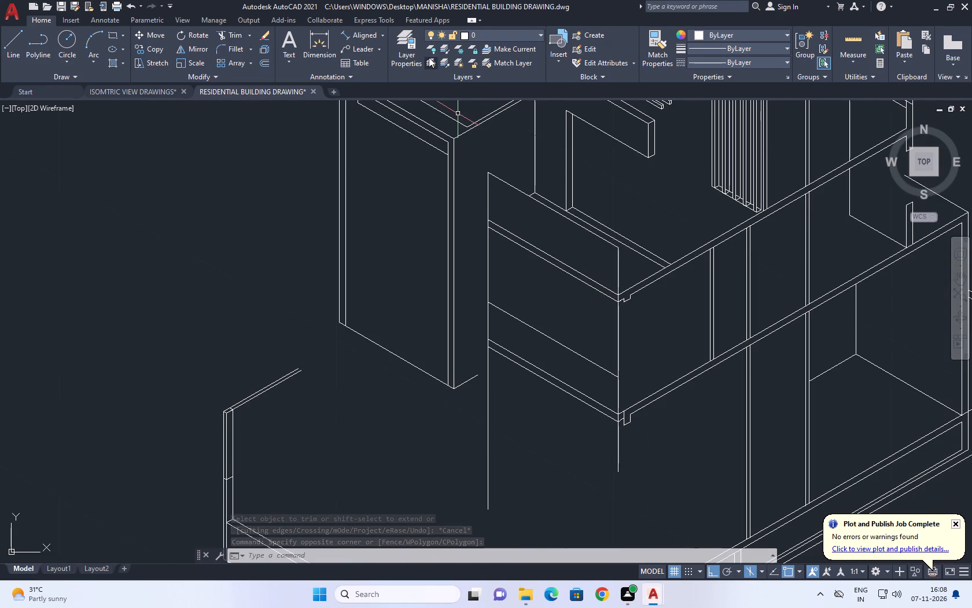
# Trim the two vertical lines between the upper slab's bottom edge and the lower balcony's parapet top.
pyautogui.click(235, 35)
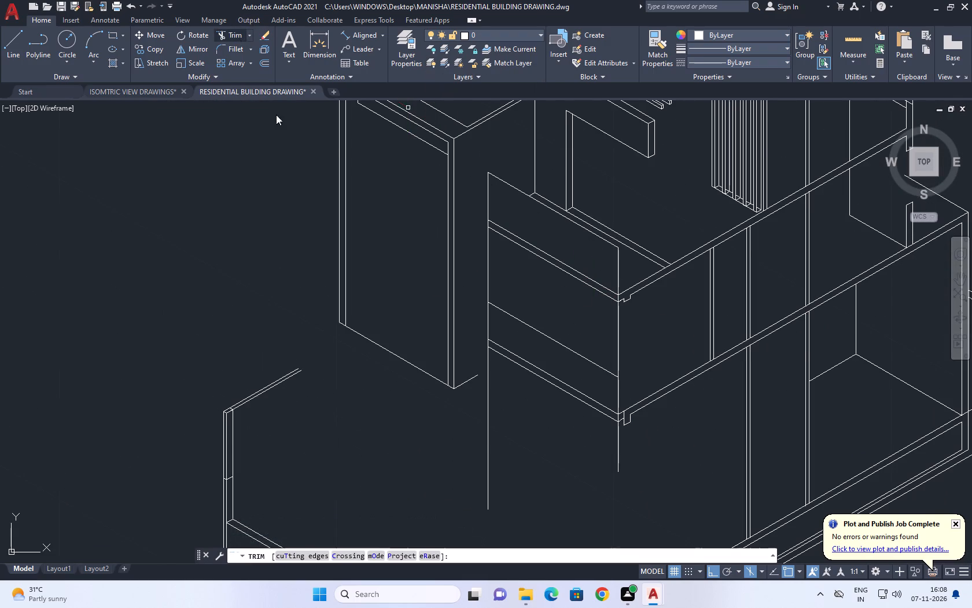
pyautogui.click(647, 337)
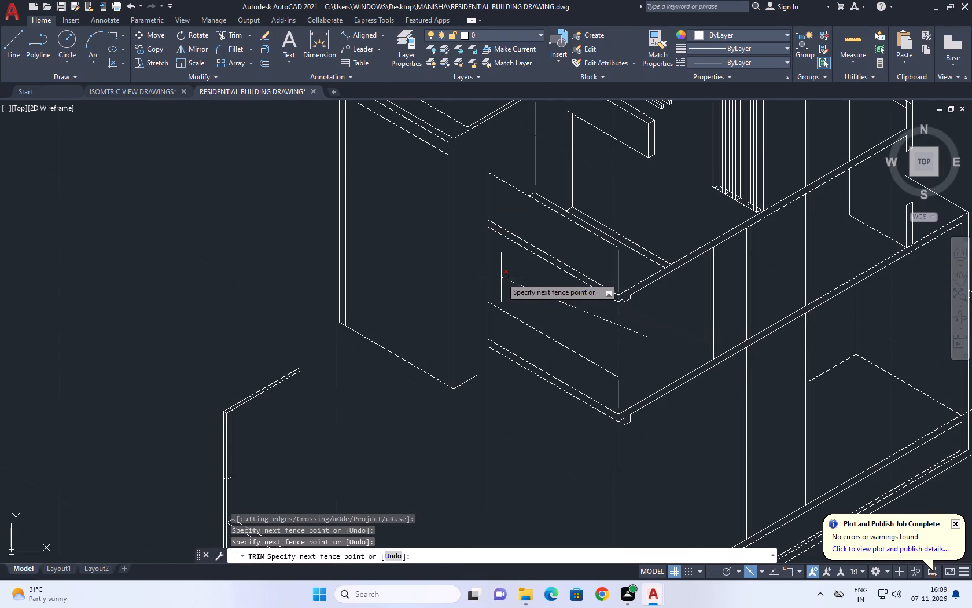
pyautogui.click(492, 253)
pyautogui.click(526, 290)
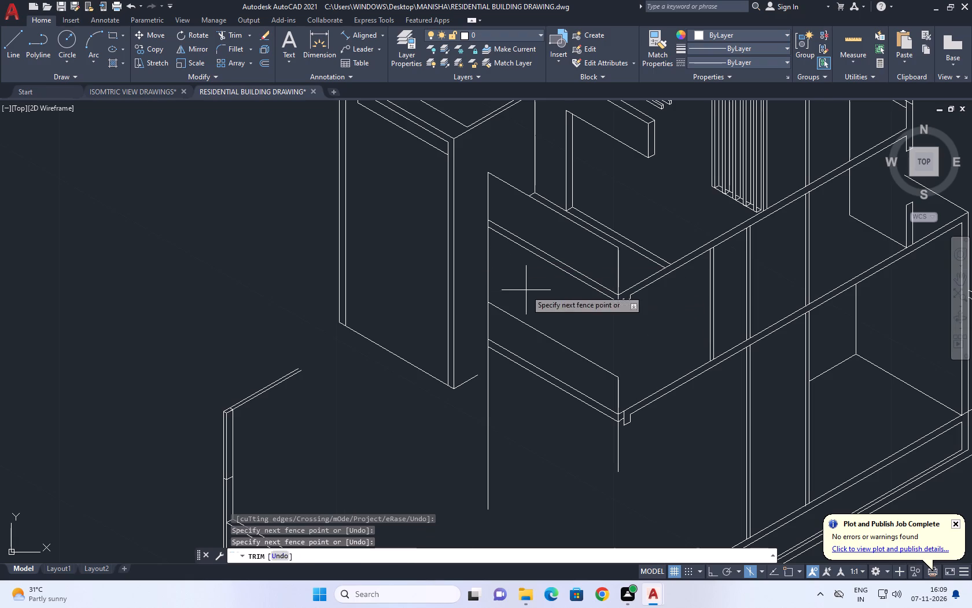
pyautogui.click(495, 259)
pyautogui.click(487, 258)
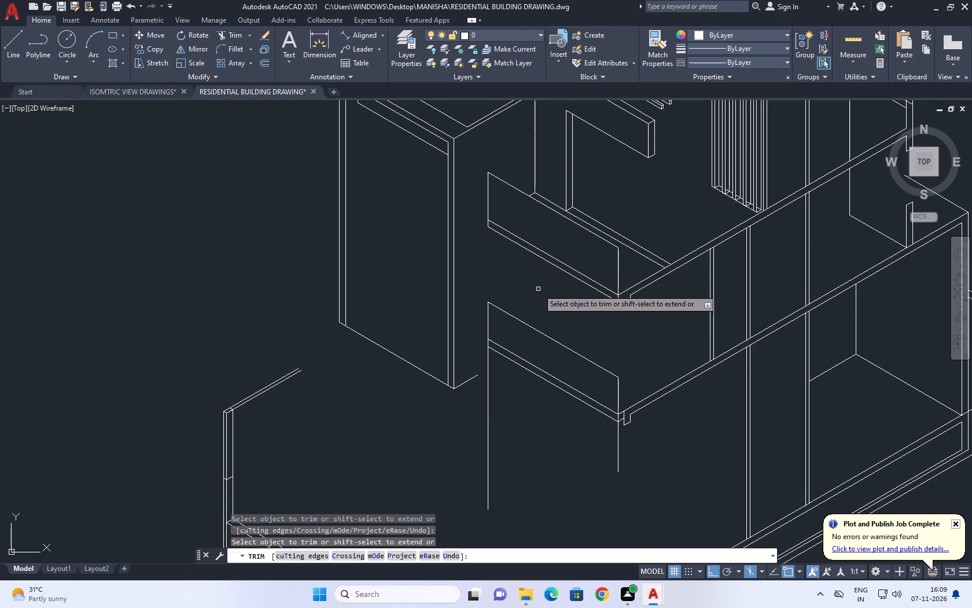
# Trim the two vertical line tails hanging below the lower balcony's slab.
pyautogui.moveTo(582, 322); pyautogui.dragTo(520, 285, button='middle')
pyautogui.click(605, 405)
pyautogui.click(498, 450)
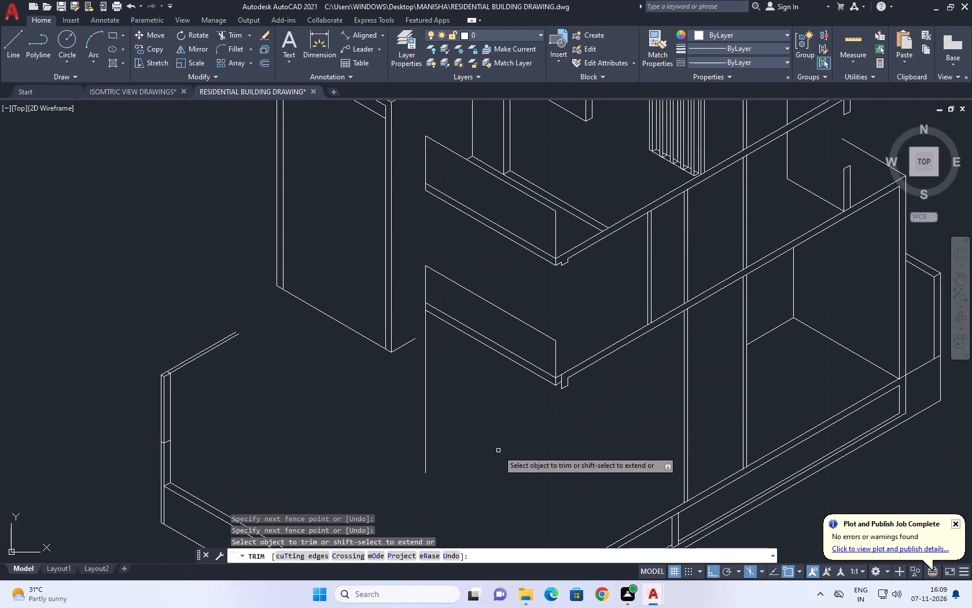
pyautogui.moveTo(440, 431); pyautogui.dragTo(432, 430)
pyautogui.click(379, 417)
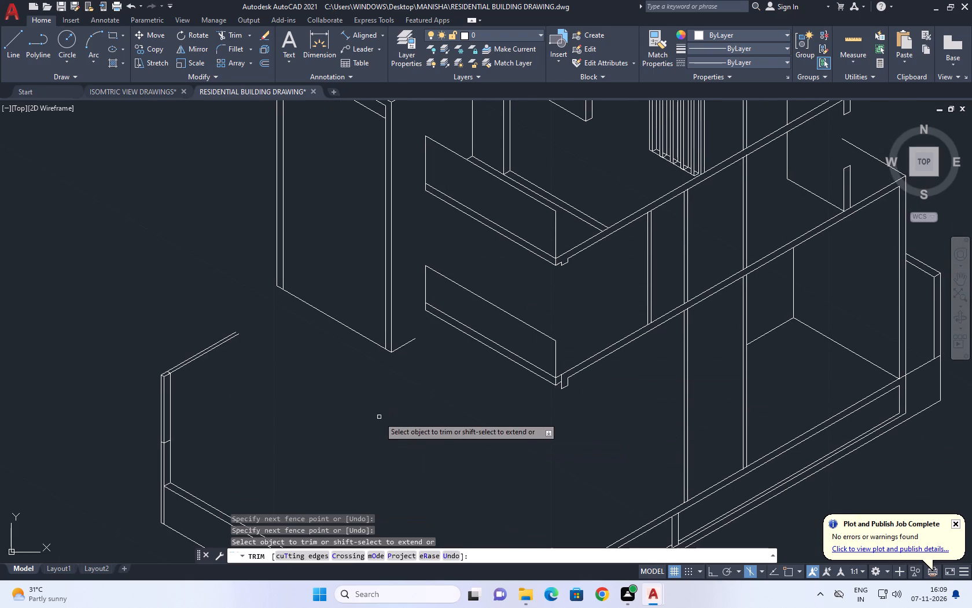
pyautogui.rightClick(539, 429)
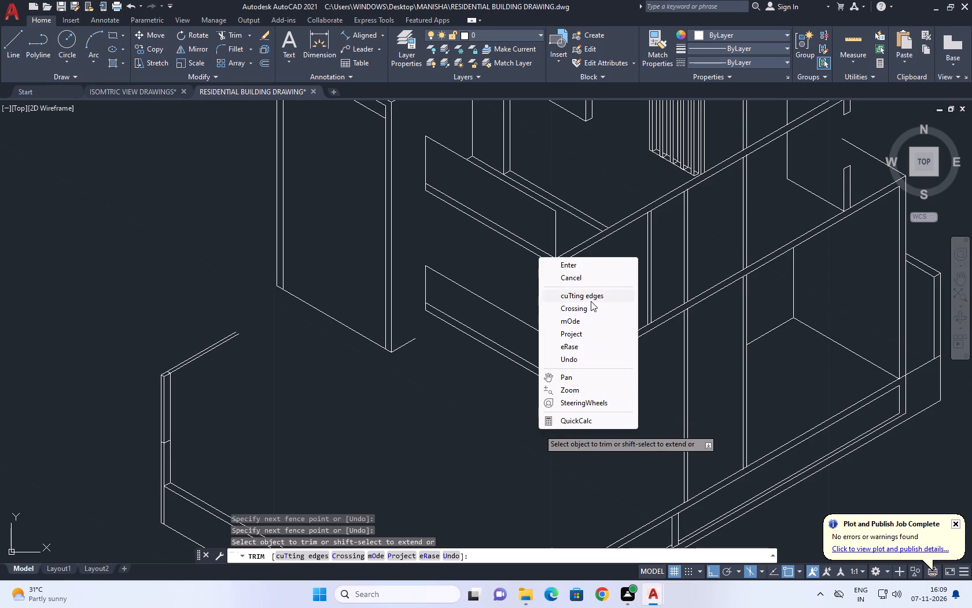
pyautogui.click(580, 283)
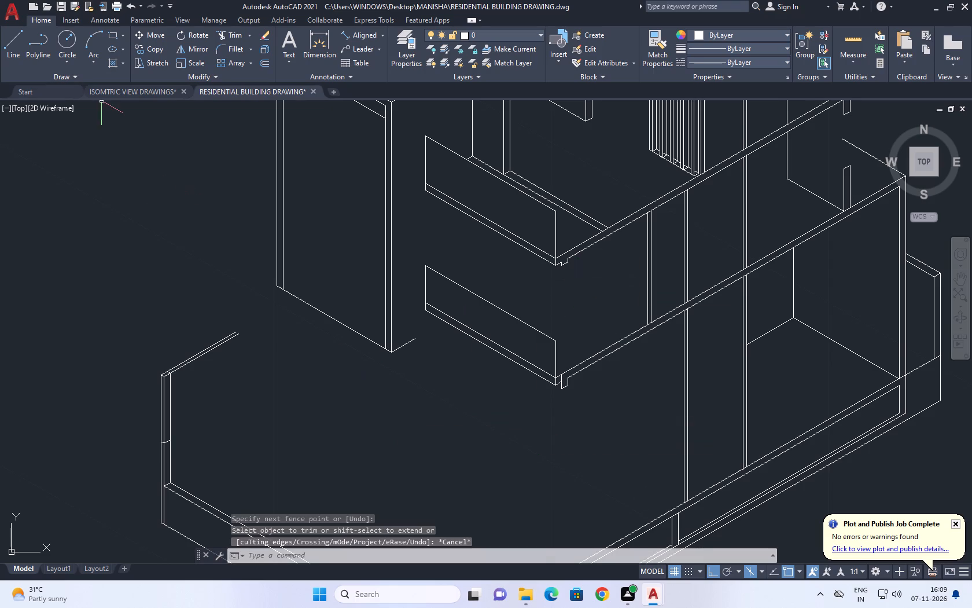
# Draw a short vertical line down from the bottom corner of the lower slab's inner end.
pyautogui.click(7, 51)
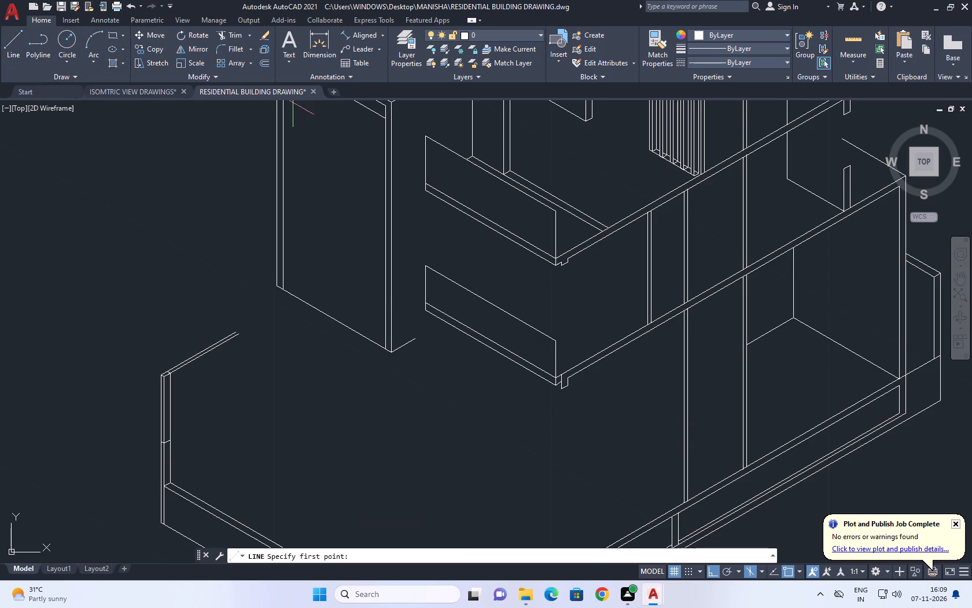
pyautogui.scroll(2, 410, 312)
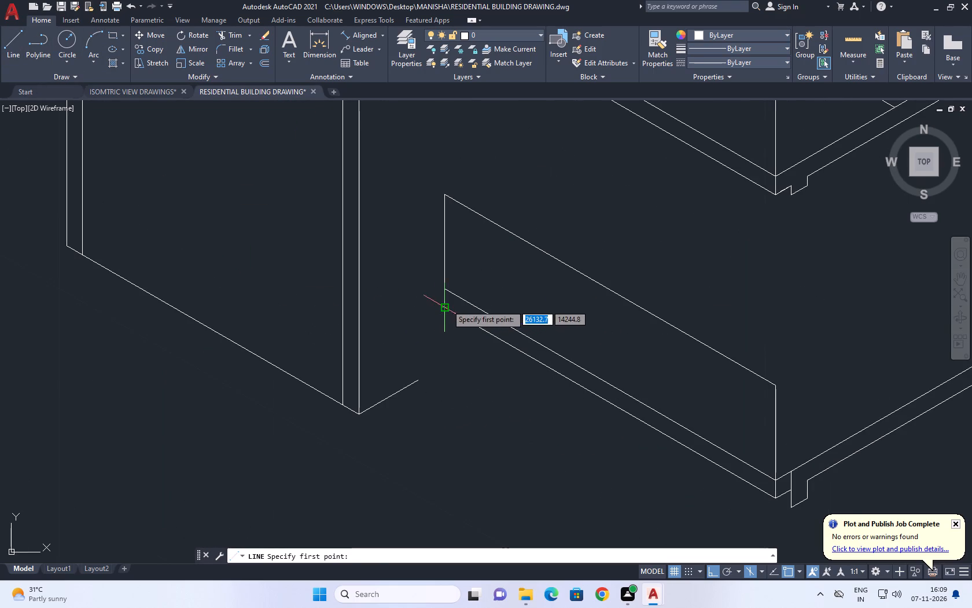
pyautogui.click(447, 305)
pyautogui.moveTo(444, 375); pyautogui.dragTo(448, 384)
pyautogui.rightClick(463, 377)
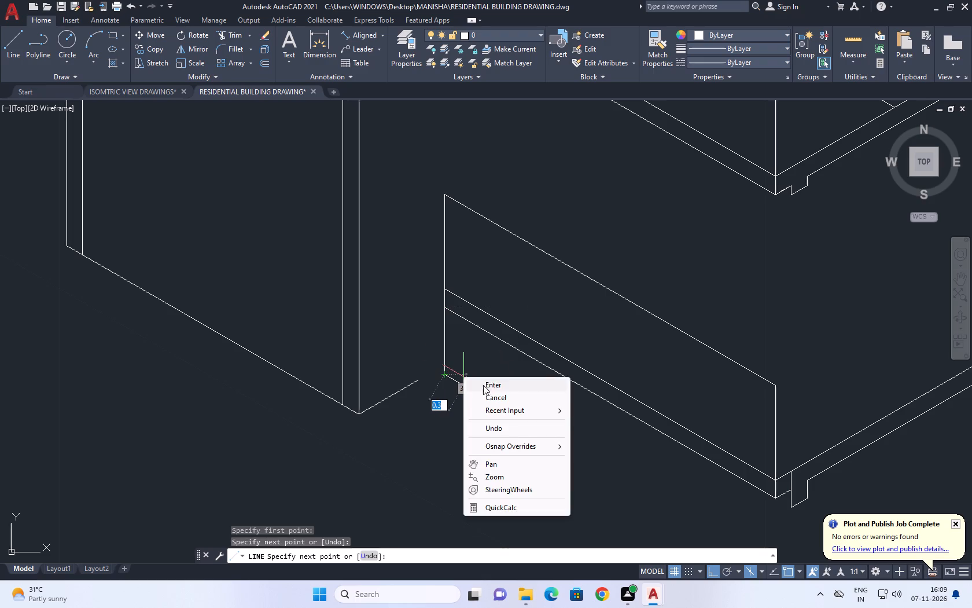
pyautogui.click(509, 395)
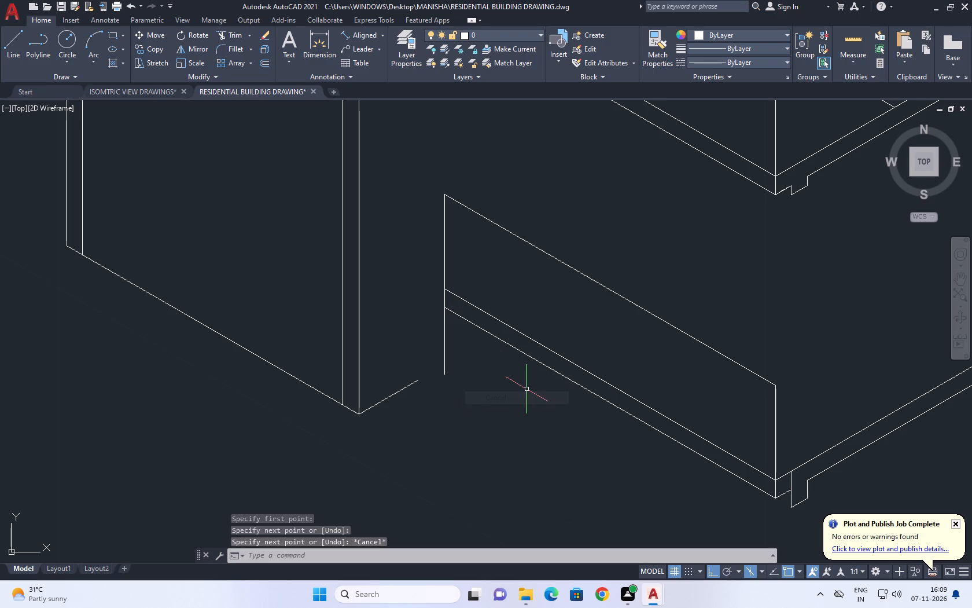
# Draw an isometric line from the lower slab's bottom inner corner, parallel to the short wall-foot line, across the tall wall's corner.
pyautogui.scroll(1, 521, 388)
pyautogui.scroll(-4, 541, 427)
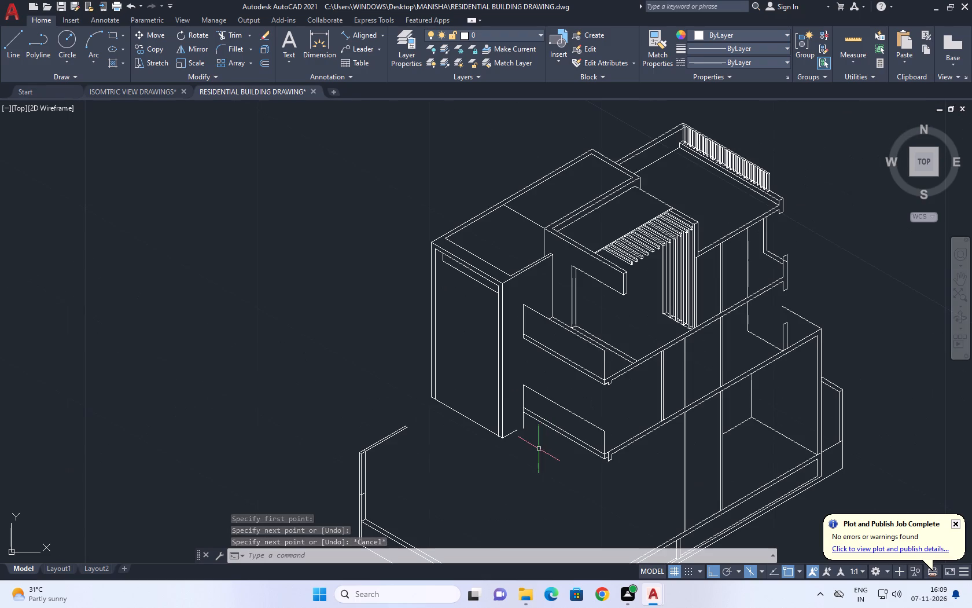
pyautogui.scroll(2, 478, 398)
pyautogui.moveTo(484, 405); pyautogui.dragTo(485, 423, button='middle')
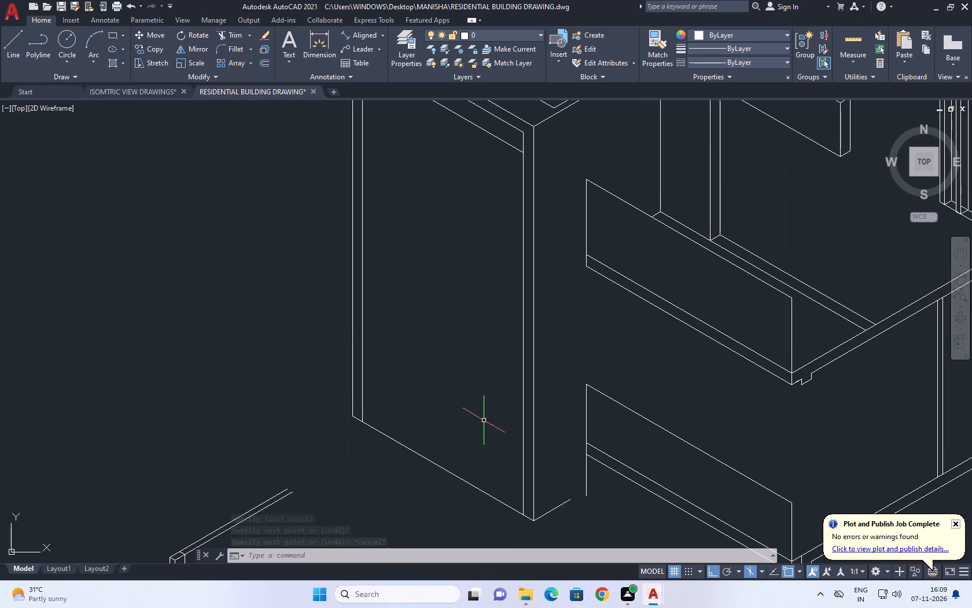
pyautogui.click(18, 50)
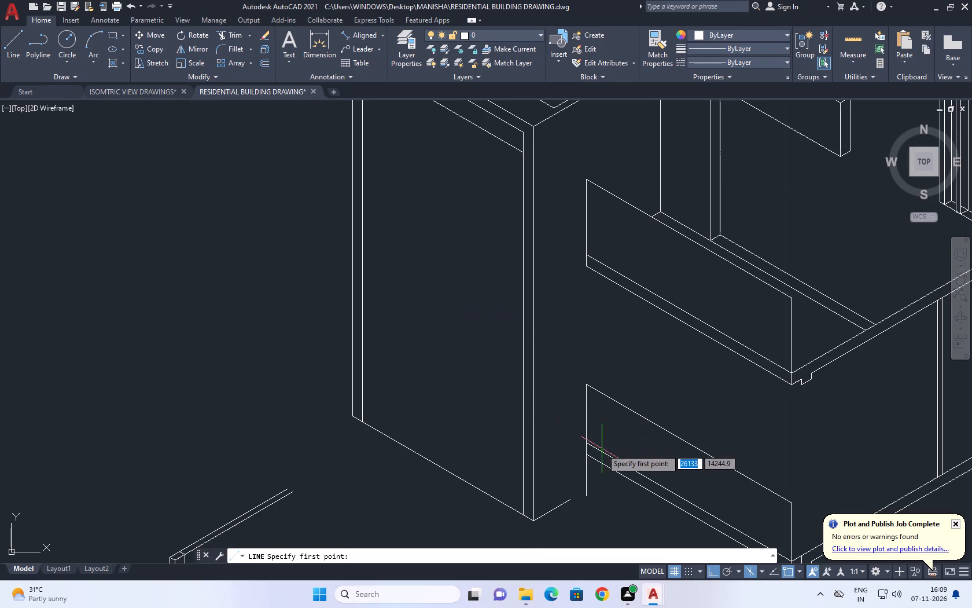
pyautogui.click(588, 454)
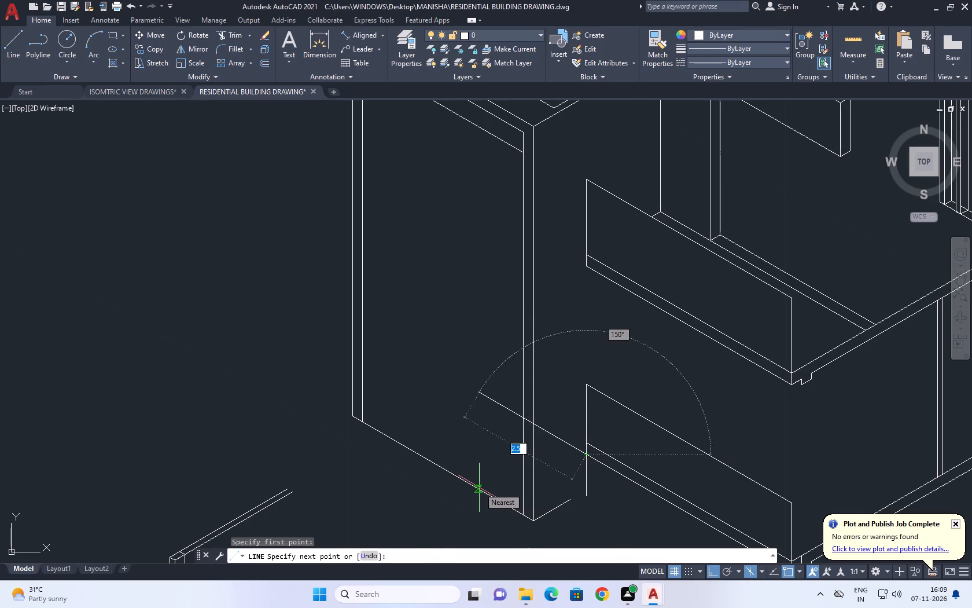
pyautogui.press('F5')
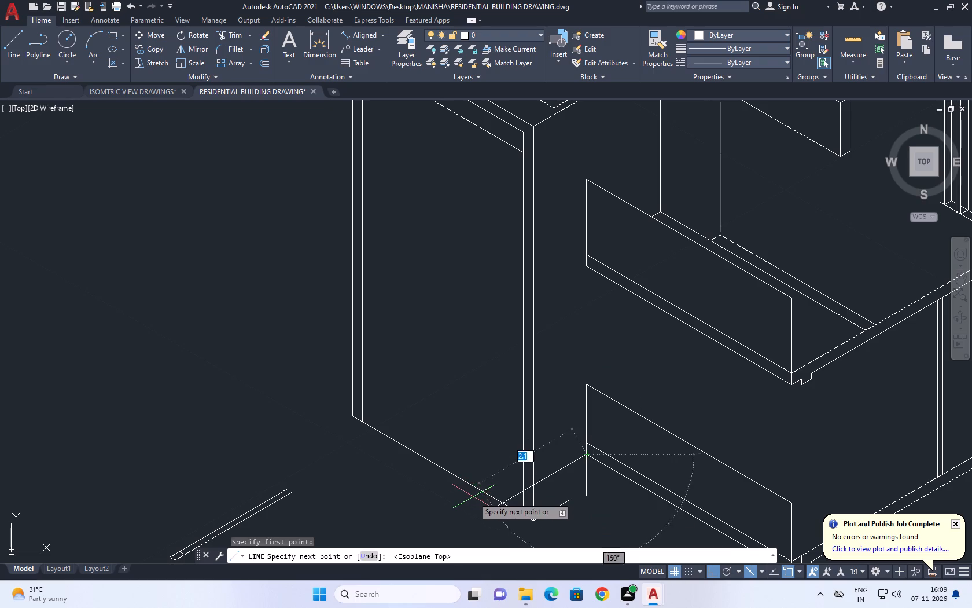
pyautogui.click(453, 508)
pyautogui.rightClick(489, 439)
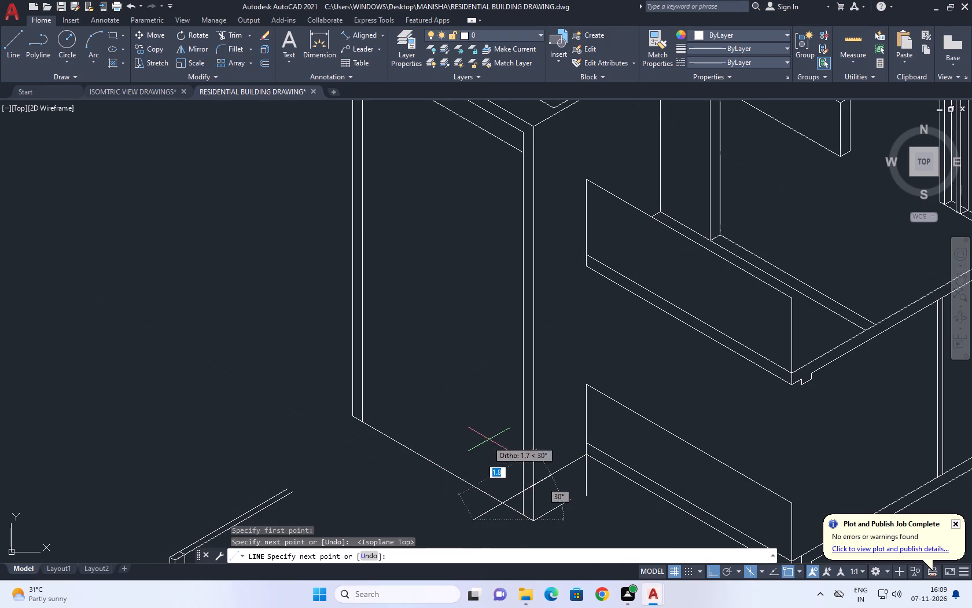
pyautogui.click(532, 459)
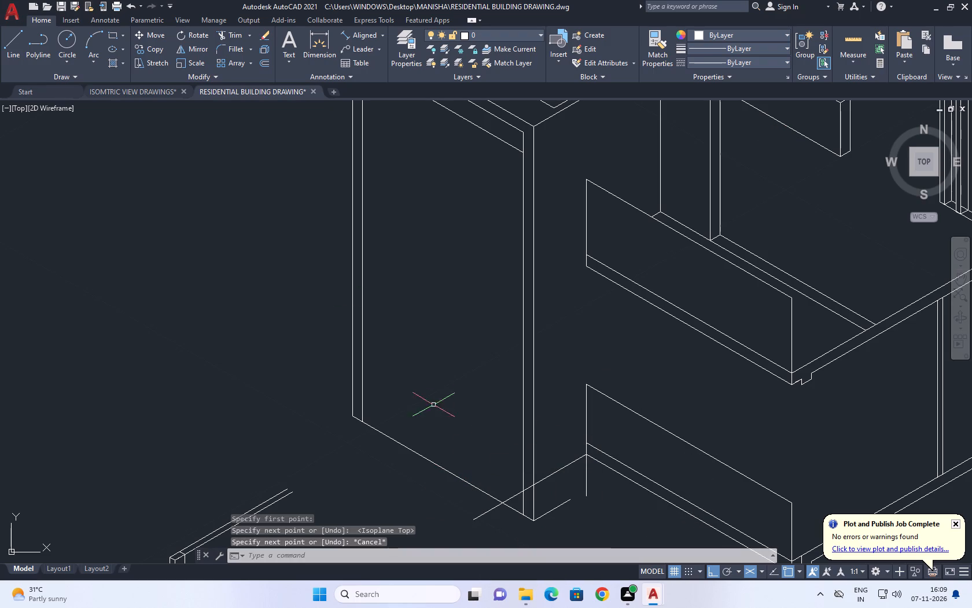
# Draw a parallel line from the lower slab's top inner corner across the tall wall's corner.
pyautogui.rightClick(437, 404)
pyautogui.click(493, 188)
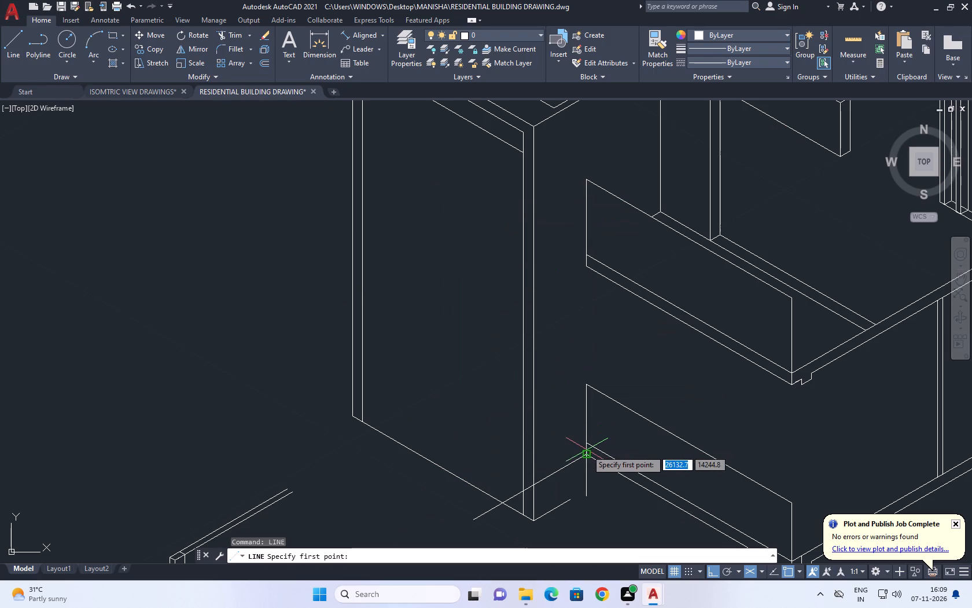
pyautogui.click(588, 439)
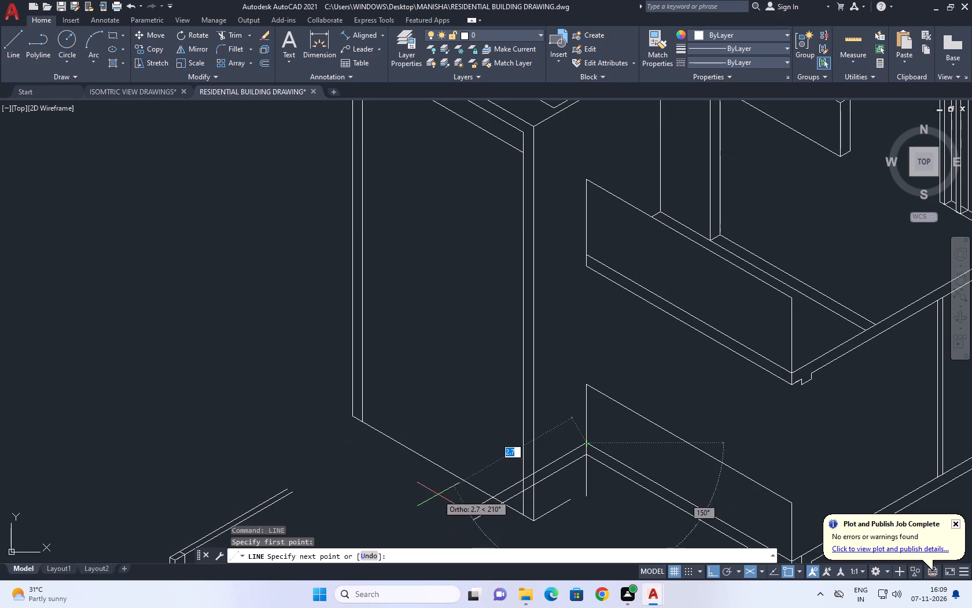
pyautogui.click(446, 493)
pyautogui.rightClick(444, 401)
pyautogui.click(476, 418)
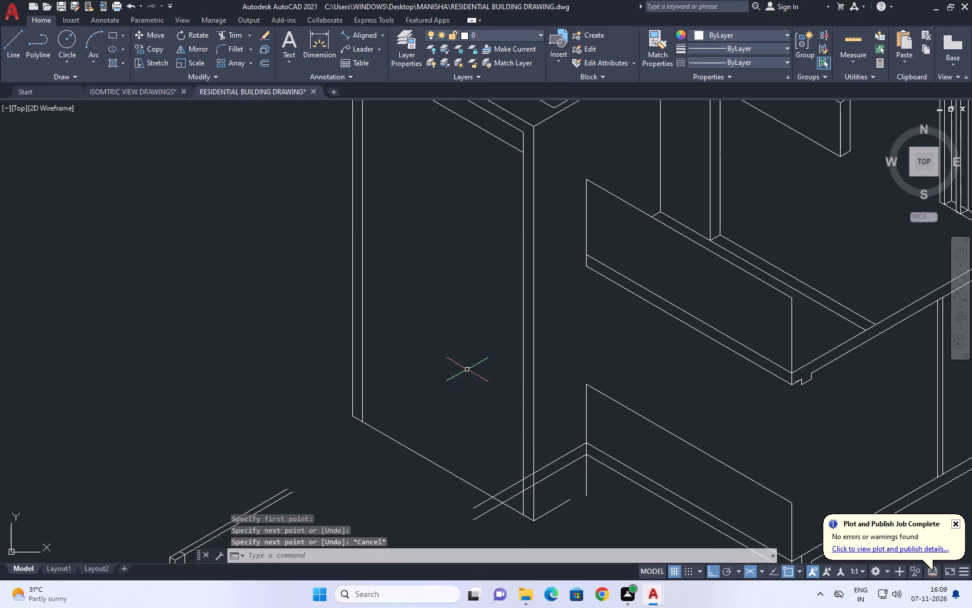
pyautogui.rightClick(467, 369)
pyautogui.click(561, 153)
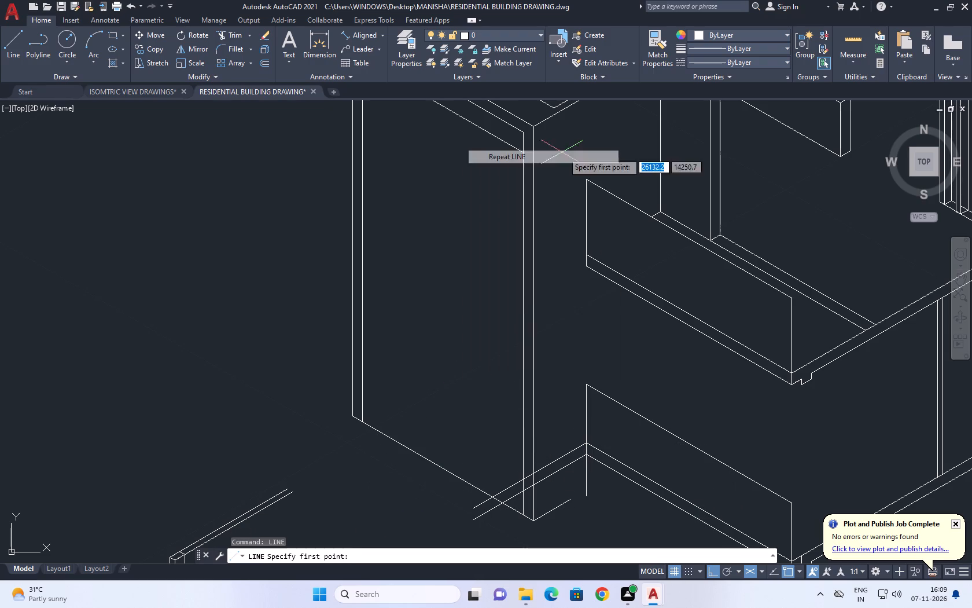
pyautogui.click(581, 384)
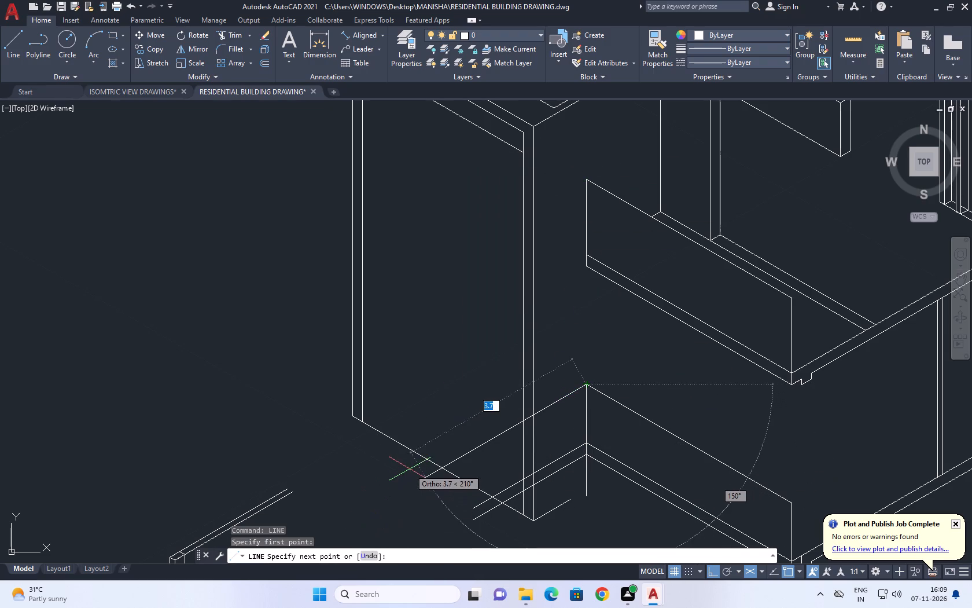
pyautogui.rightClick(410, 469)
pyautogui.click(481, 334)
# Draw an isometric line from the upper slab's bottom inner corner across the tall wall's two vertical lines.
pyautogui.rightClick(494, 328)
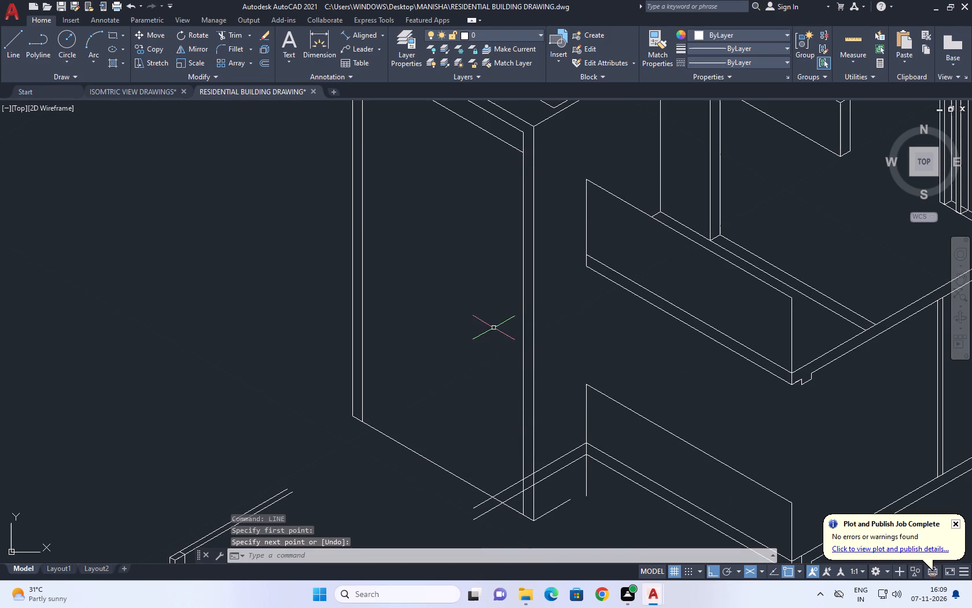
pyautogui.click(537, 336)
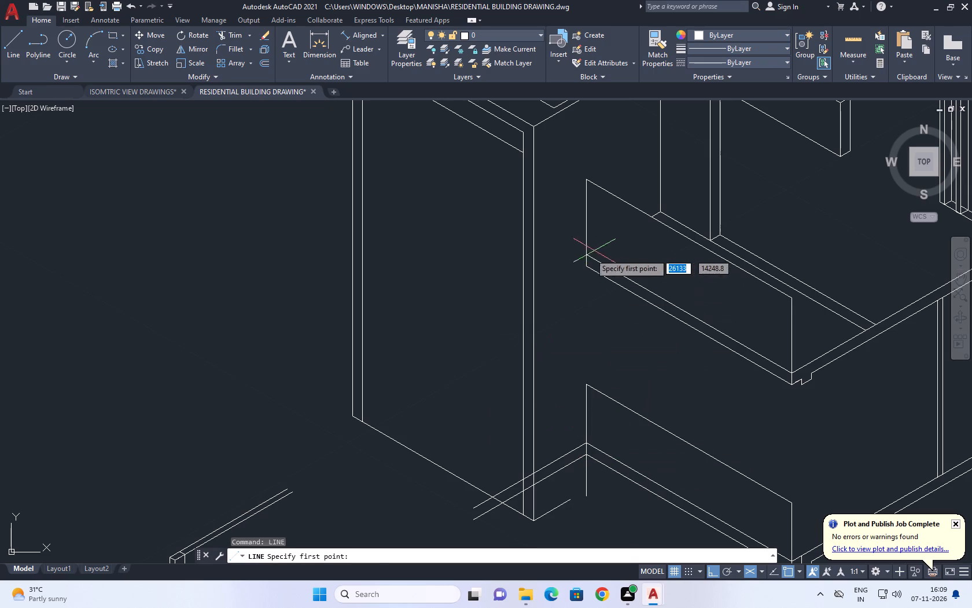
pyautogui.click(586, 269)
pyautogui.click(488, 342)
pyautogui.rightClick(467, 268)
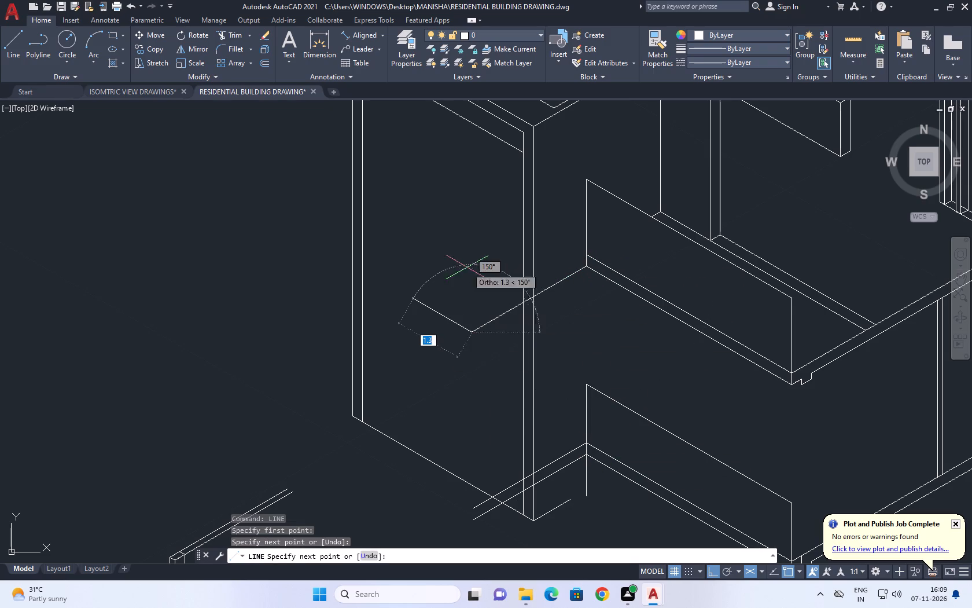
pyautogui.click(513, 283)
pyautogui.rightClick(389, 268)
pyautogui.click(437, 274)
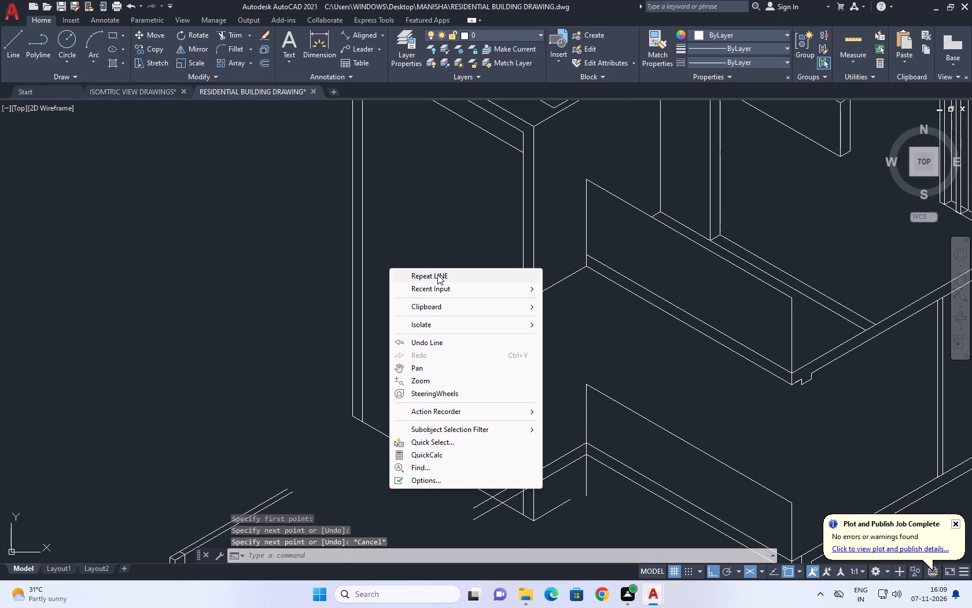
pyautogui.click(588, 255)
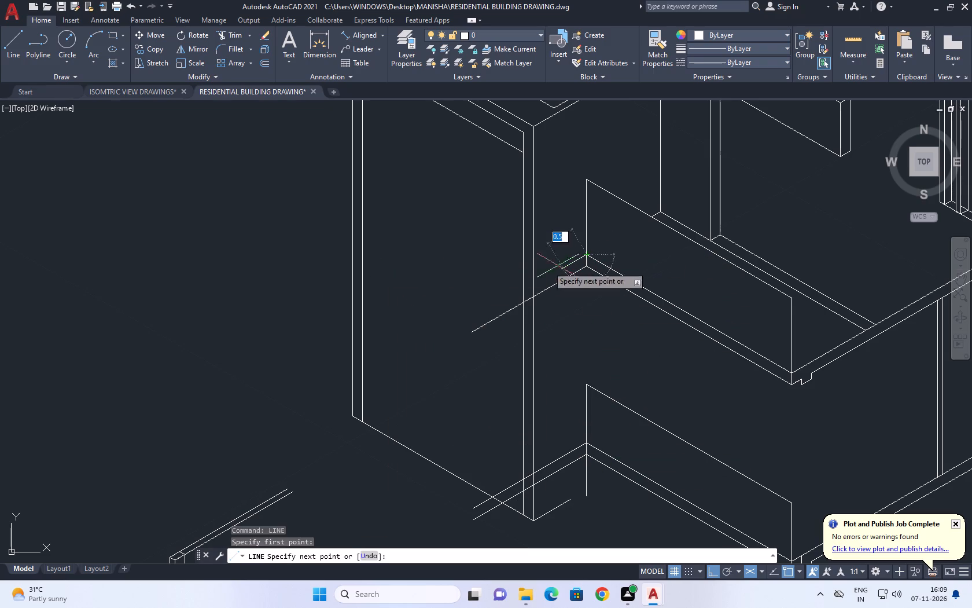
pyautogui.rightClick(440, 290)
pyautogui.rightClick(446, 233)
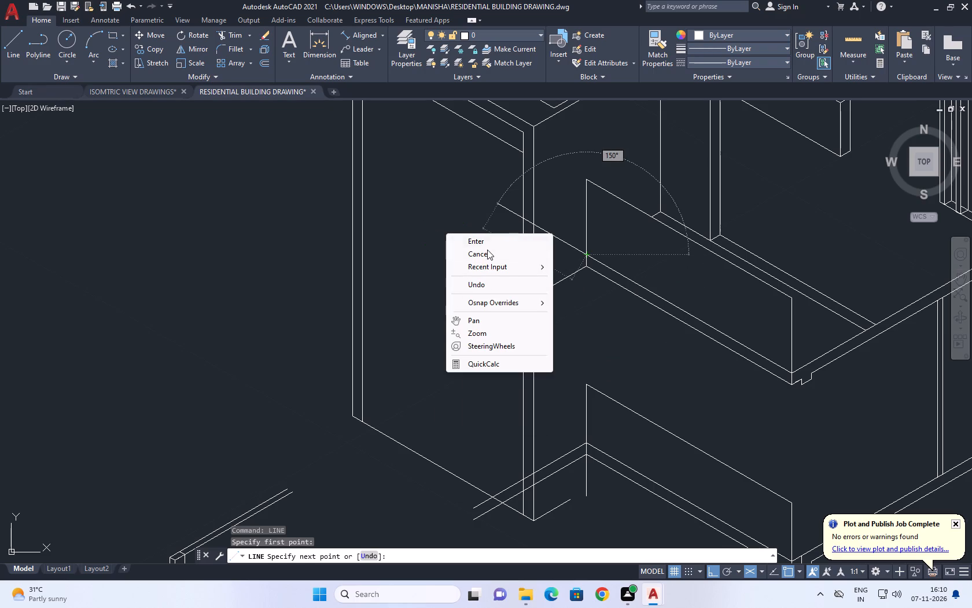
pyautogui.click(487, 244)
# Draw a parallel line from the upper slab's top inner corner across the tall wall's two vertical lines.
pyautogui.rightClick(370, 204)
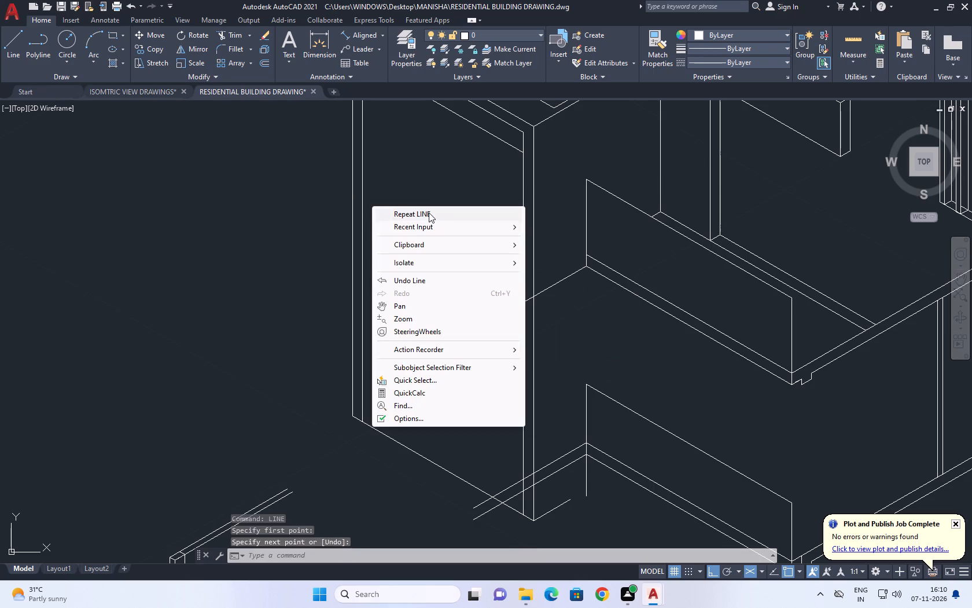
pyautogui.click(429, 213)
pyautogui.click(583, 255)
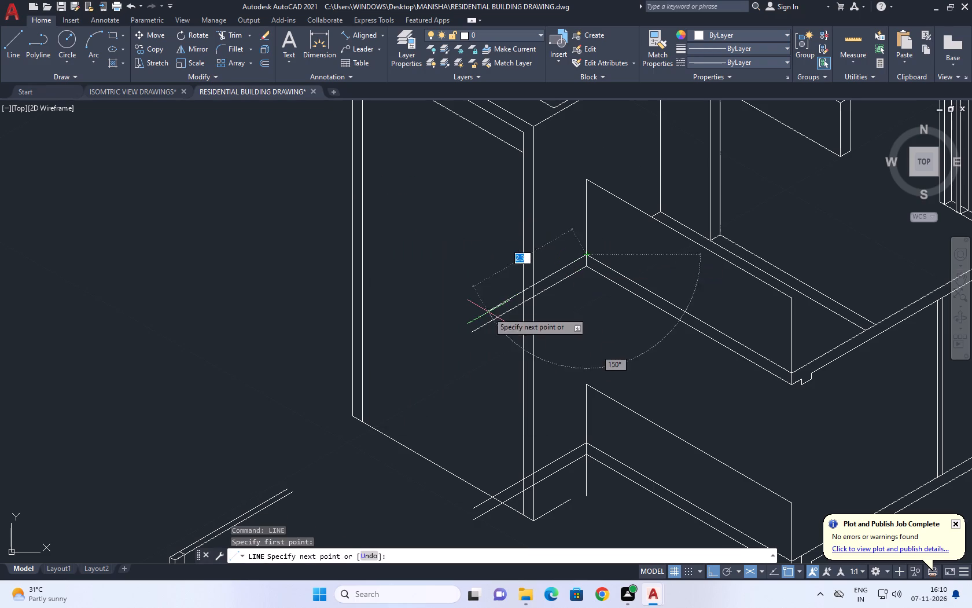
pyautogui.click(480, 310)
pyautogui.rightClick(483, 276)
pyautogui.click(546, 291)
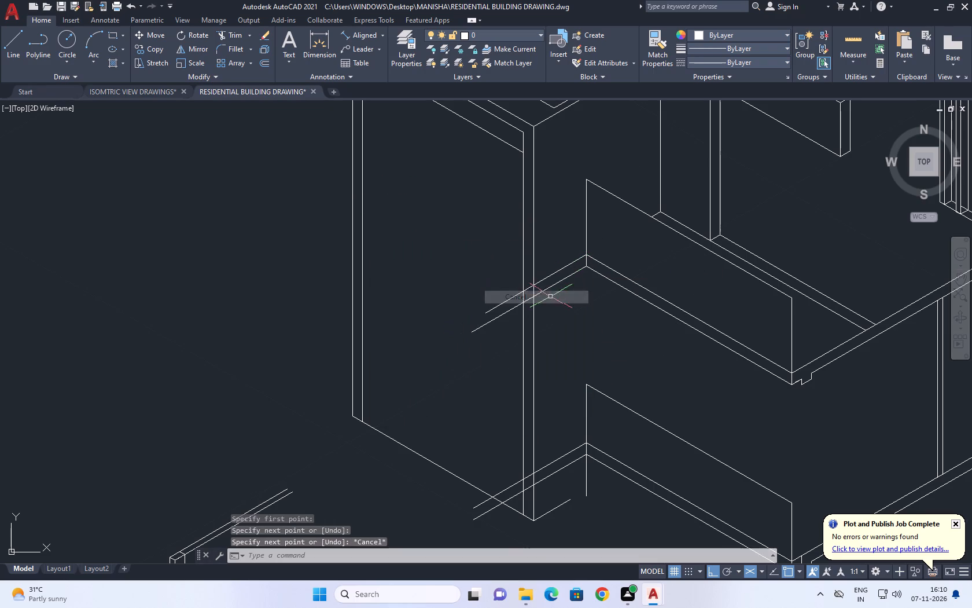
# Trim the upper slab's two new lines where they run past the tall wall's corner onto its face.
pyautogui.moveTo(626, 424); pyautogui.dragTo(541, 432, button='middle')
pyautogui.scroll(-1, 529, 412)
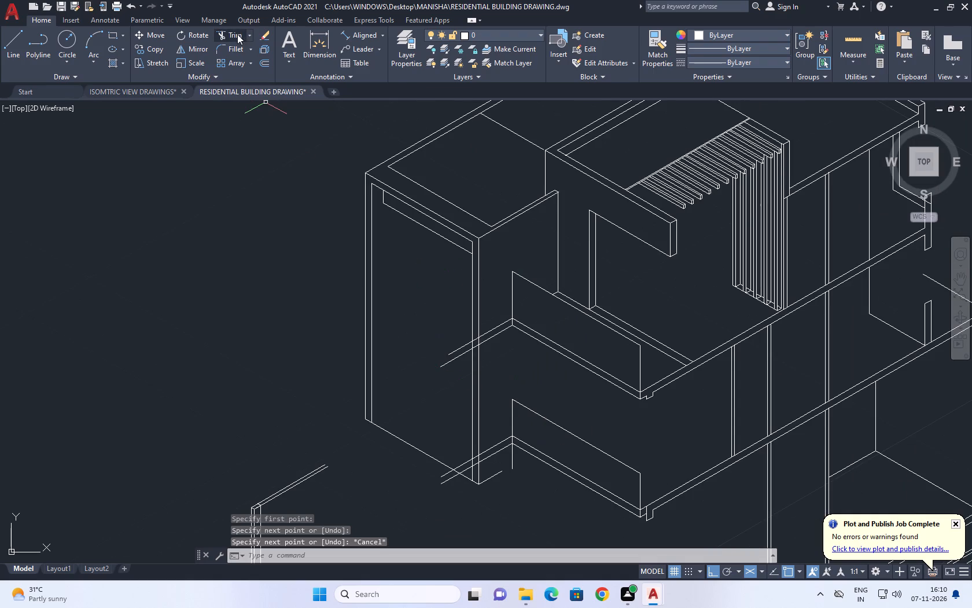
pyautogui.click(237, 34)
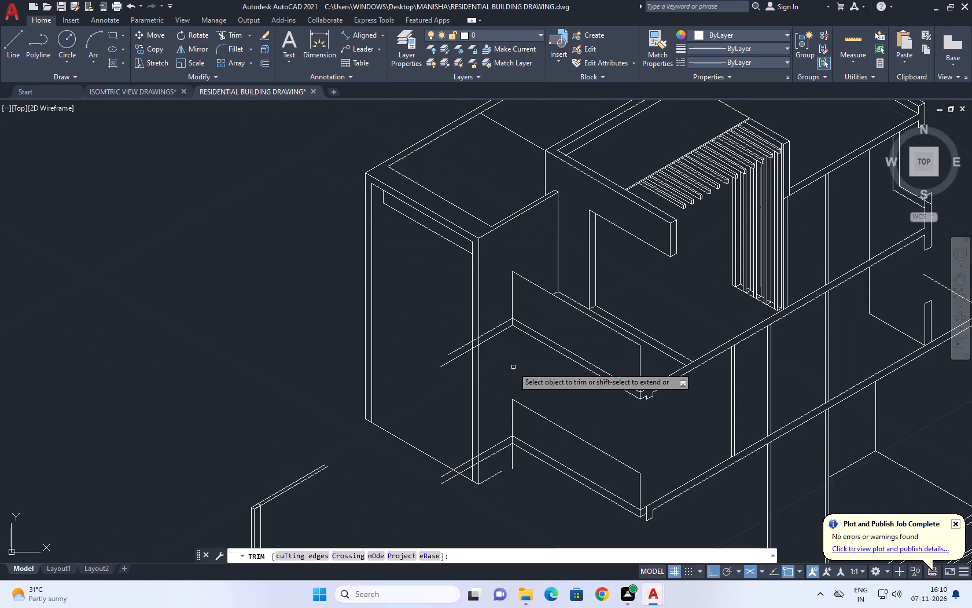
pyautogui.moveTo(454, 326); pyautogui.dragTo(454, 344)
pyautogui.click(456, 387)
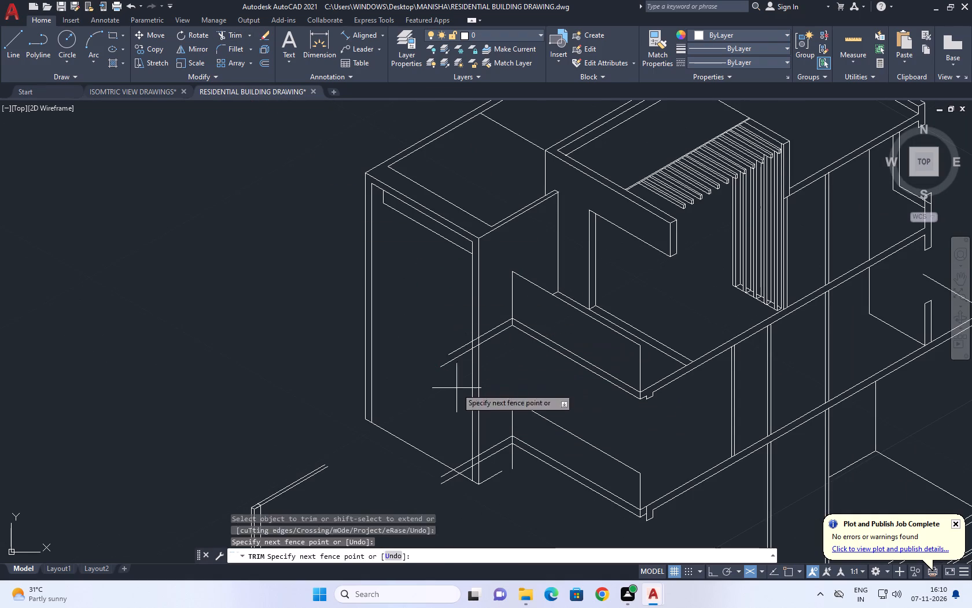
pyautogui.click(459, 336)
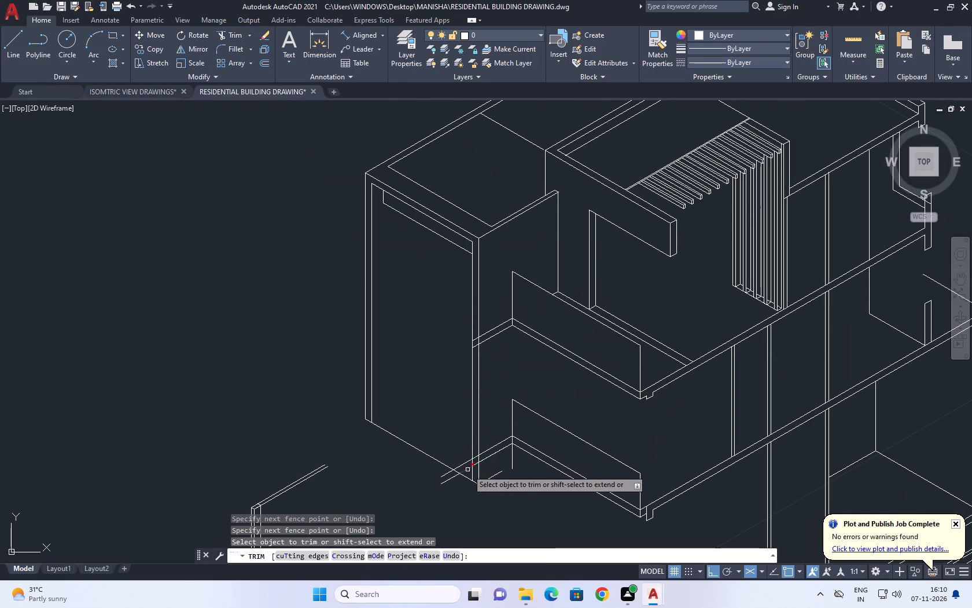
# Trim the lower slab's two new lines past the tall wall's corner, including the leftover piece outside the wall's bottom edge.
pyautogui.click(467, 470)
pyautogui.click(459, 457)
pyautogui.click(465, 464)
pyautogui.click(440, 484)
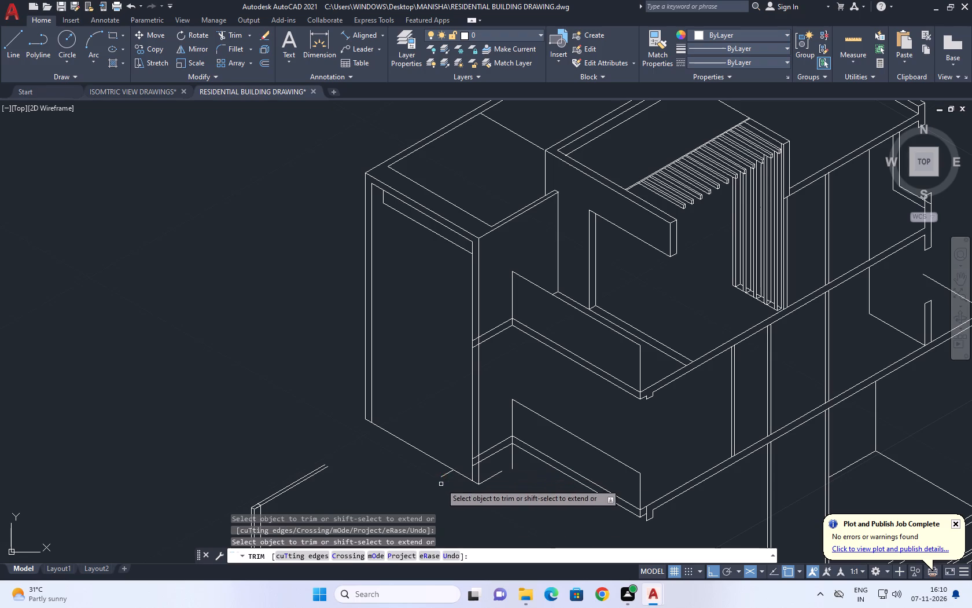
pyautogui.click(444, 473)
pyautogui.click(447, 481)
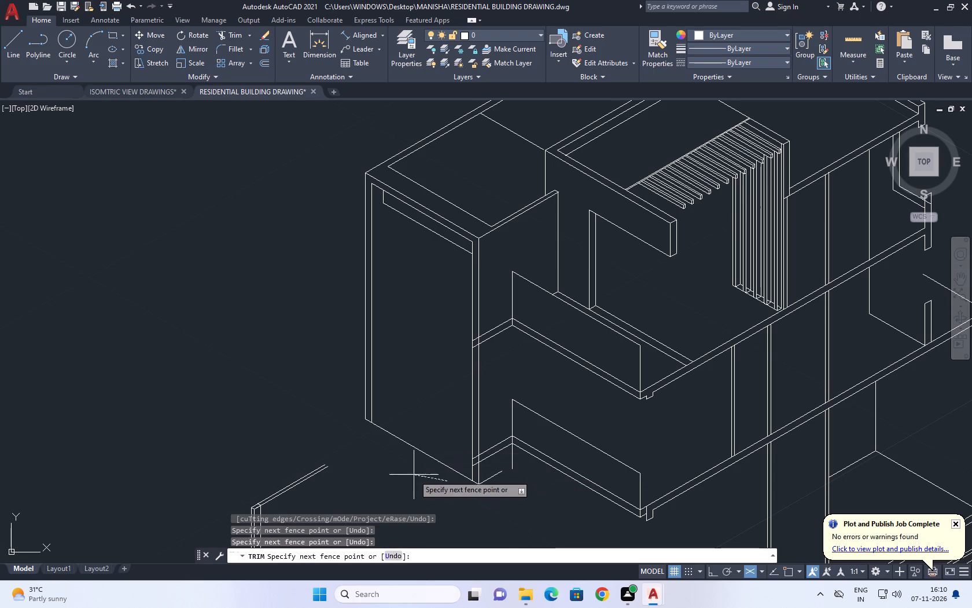
pyautogui.click(414, 484)
pyautogui.rightClick(404, 474)
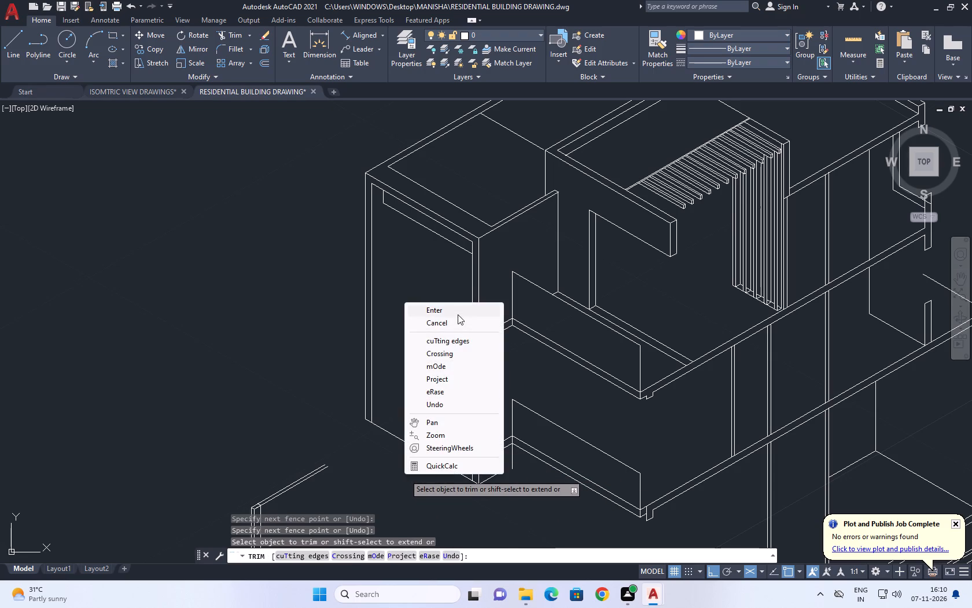
pyautogui.click(458, 314)
# Trim away the vertical tail below the lower slab's inner corner and the short isometric line at the tall wall's foot.
pyautogui.moveTo(520, 467); pyautogui.dragTo(518, 474, button='middle')
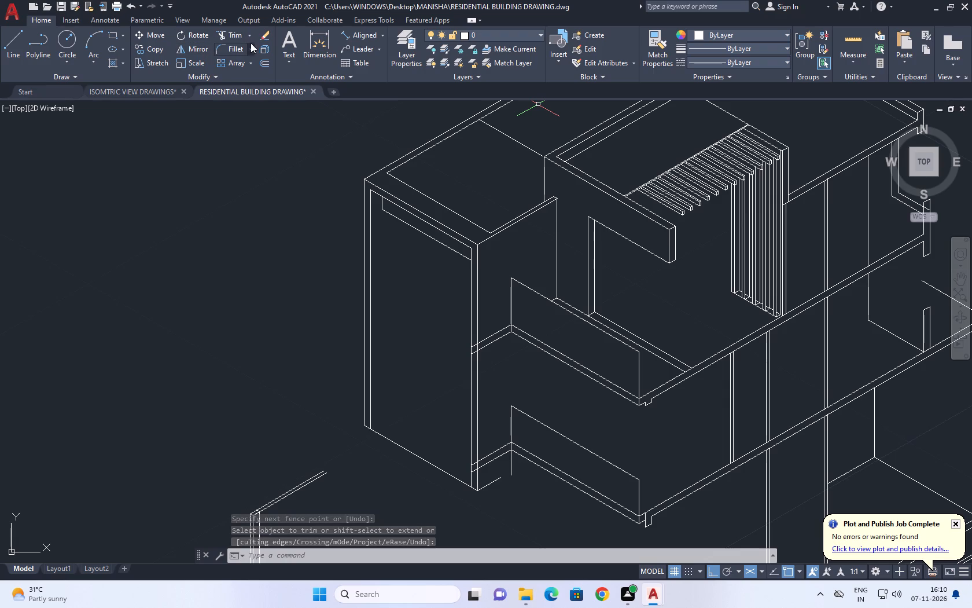
pyautogui.click(239, 34)
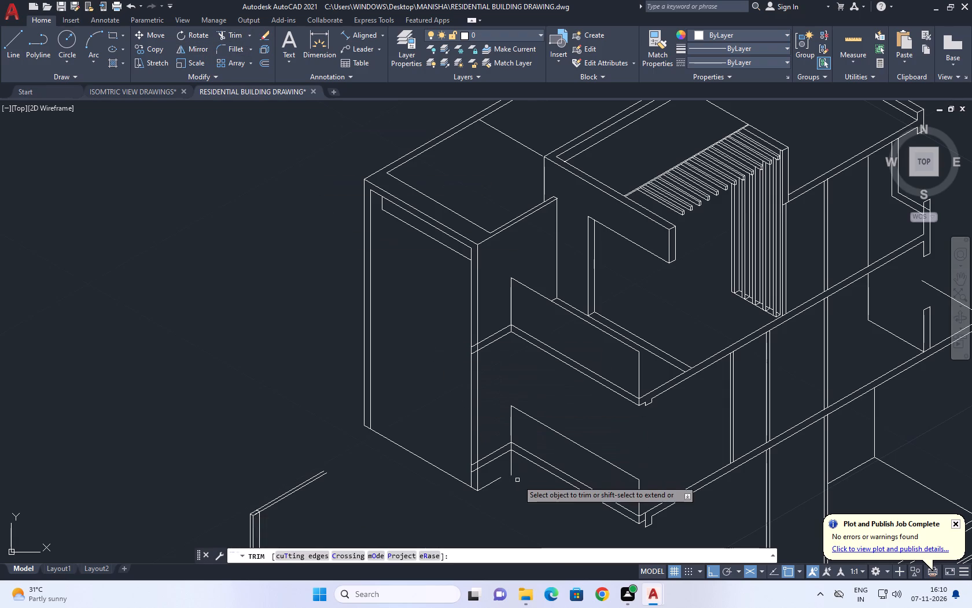
pyautogui.click(515, 467)
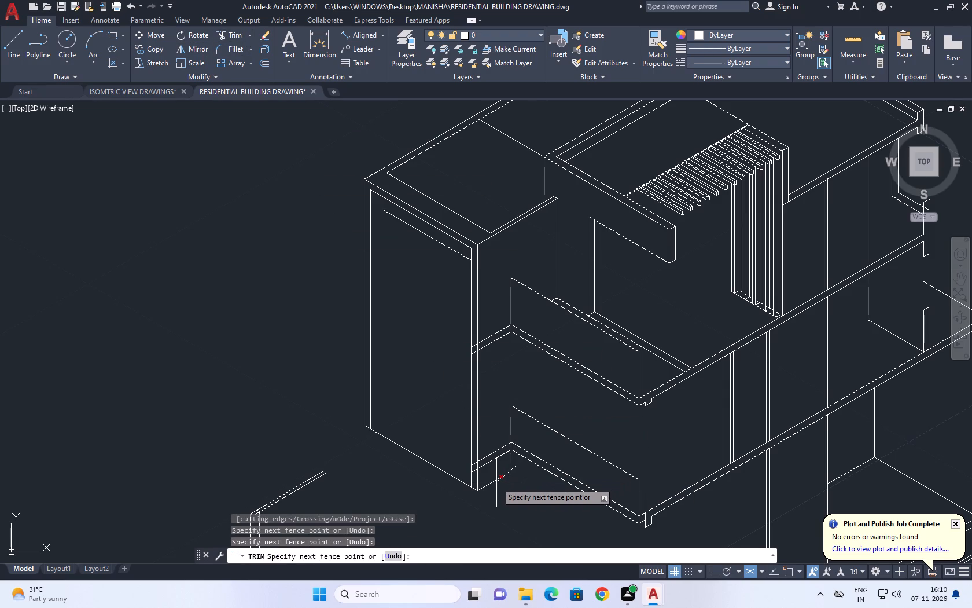
pyautogui.click(492, 482)
pyautogui.click(494, 474)
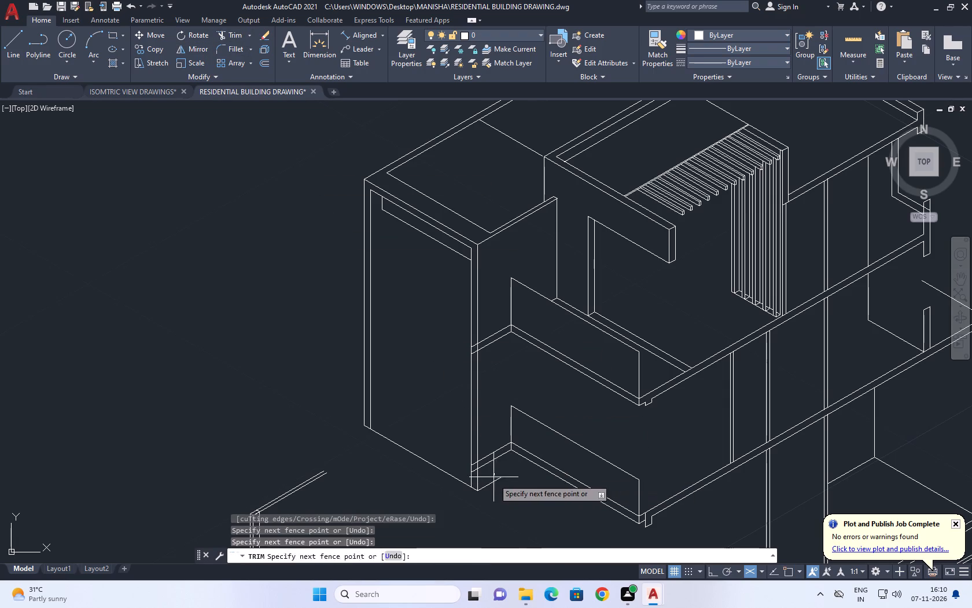
pyautogui.moveTo(492, 494); pyautogui.dragTo(493, 503)
# Trim away the tall wall's bottom edge and its corner's vertical tails below the lower slab's bottom line.
pyautogui.click(488, 482)
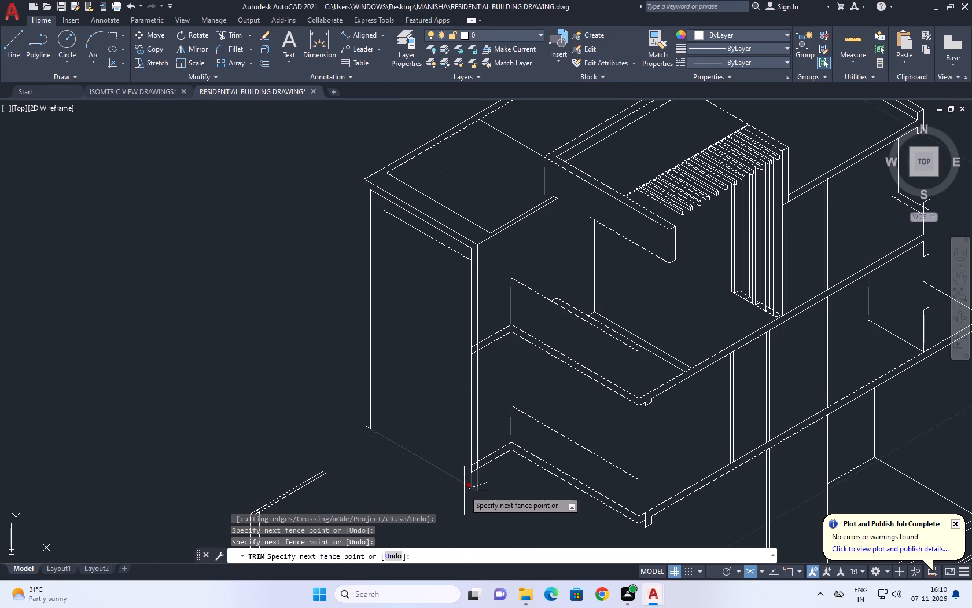
pyautogui.click(484, 488)
pyautogui.click(472, 477)
pyautogui.click(476, 477)
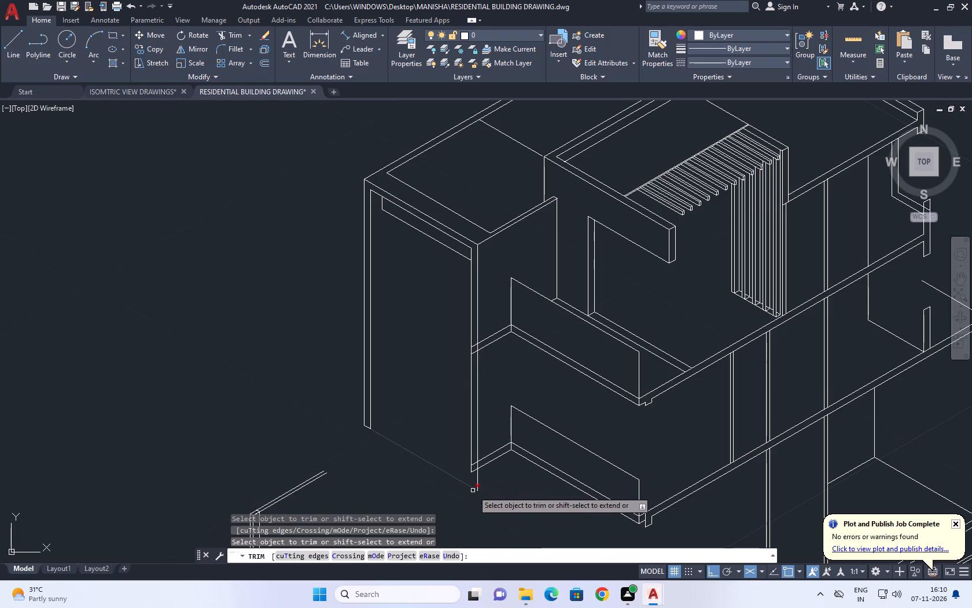
pyautogui.click(472, 490)
pyautogui.click(477, 484)
pyautogui.rightClick(492, 488)
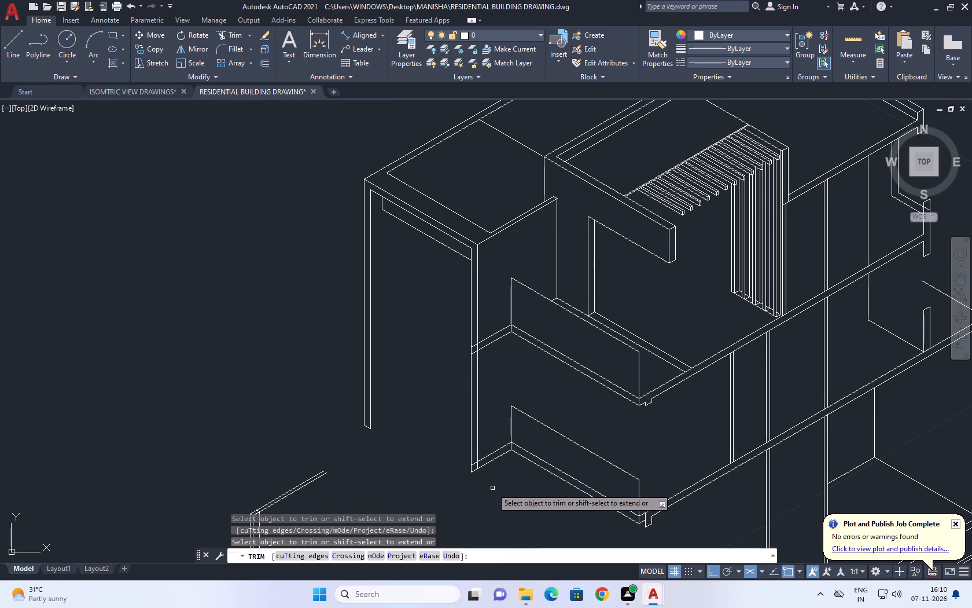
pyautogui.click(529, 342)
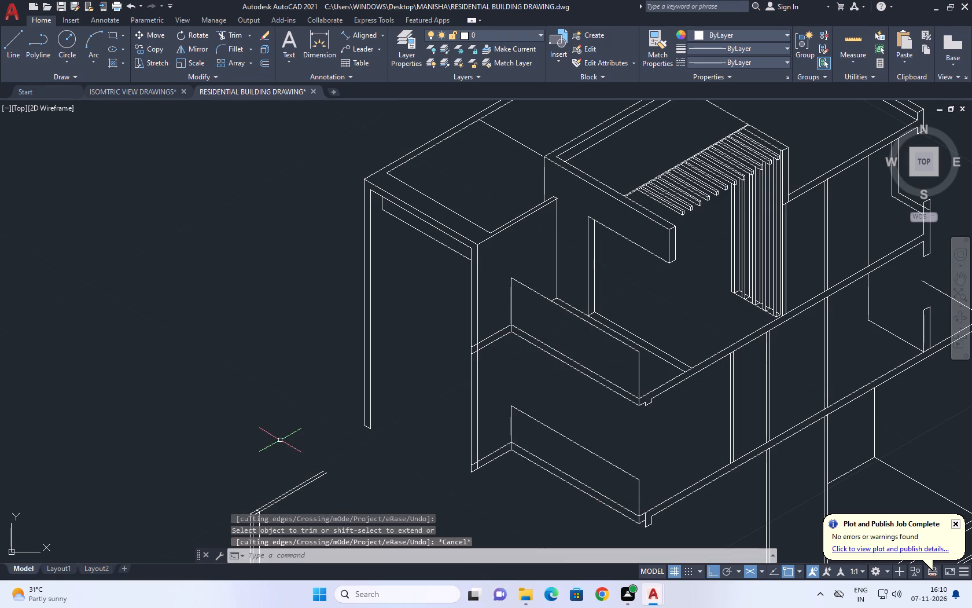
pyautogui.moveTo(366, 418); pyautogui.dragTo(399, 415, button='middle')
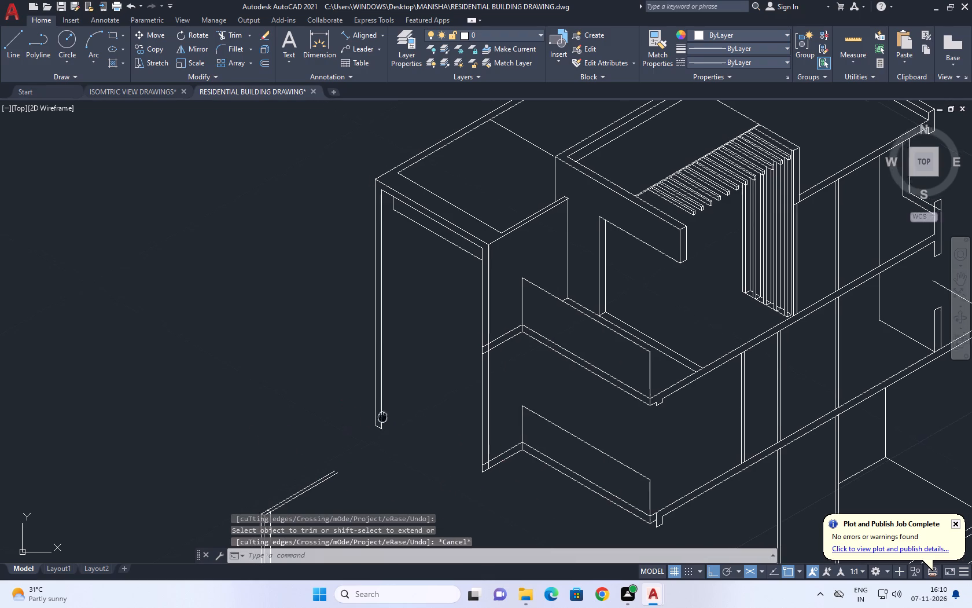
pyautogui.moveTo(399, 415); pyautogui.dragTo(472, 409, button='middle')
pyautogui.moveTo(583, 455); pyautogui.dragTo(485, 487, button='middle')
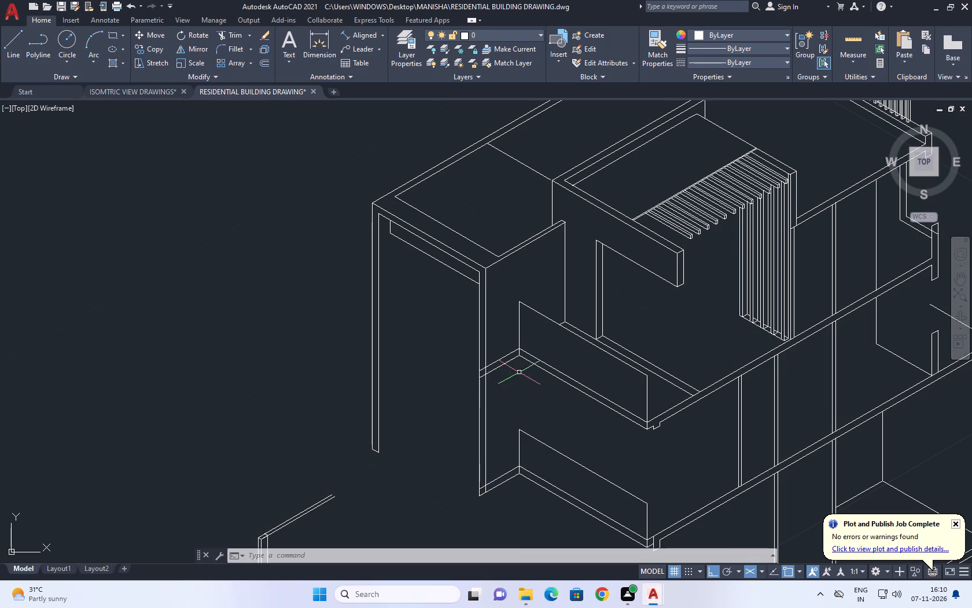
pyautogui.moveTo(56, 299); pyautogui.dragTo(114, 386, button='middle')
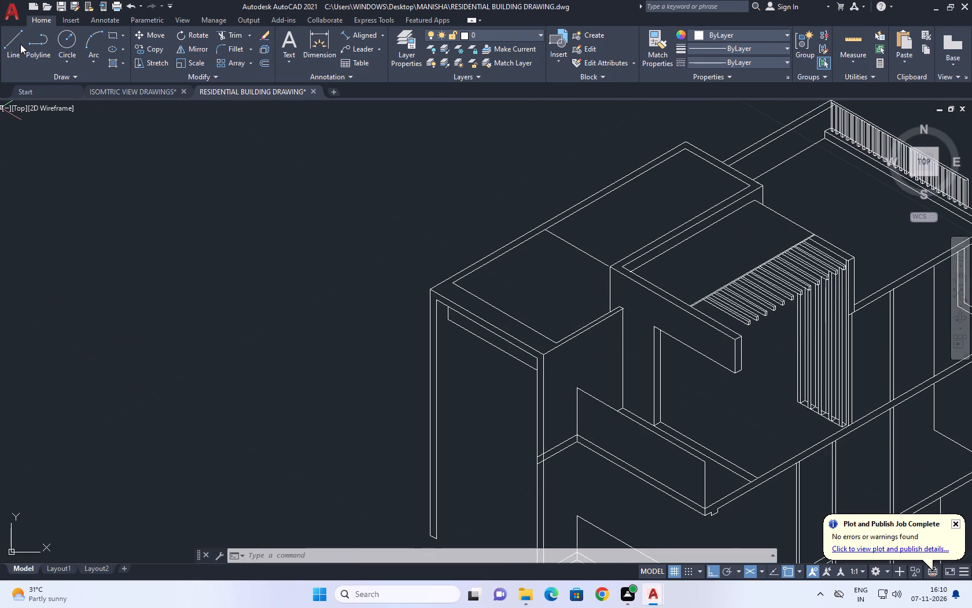
# Draw an isometric line at 150° from the tall wall's bottom corner, running past the opposite vertical leg of the wall frame.
pyautogui.click(20, 44)
pyautogui.moveTo(581, 471); pyautogui.dragTo(389, 296, button='middle')
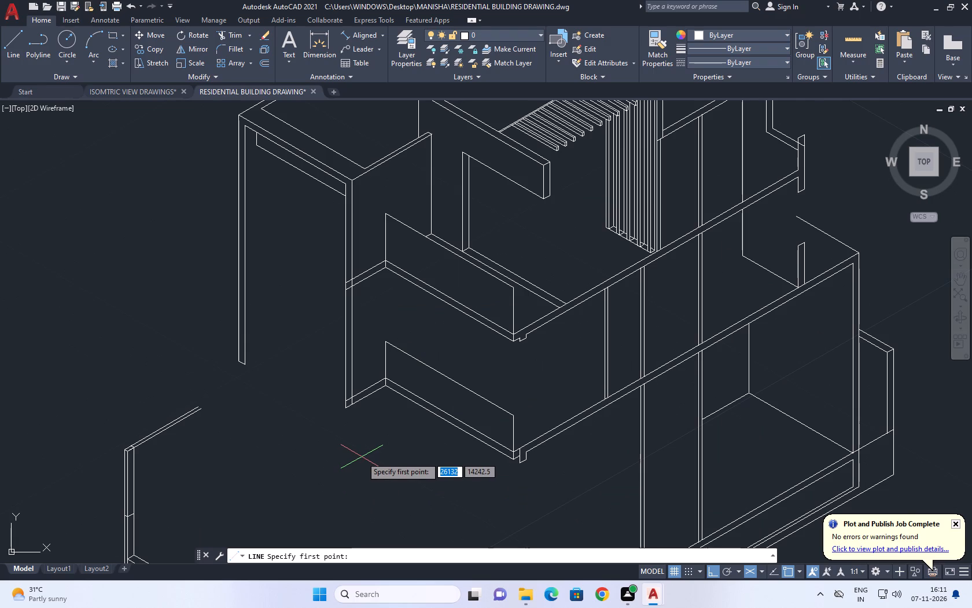
pyautogui.scroll(-1, 471, 452)
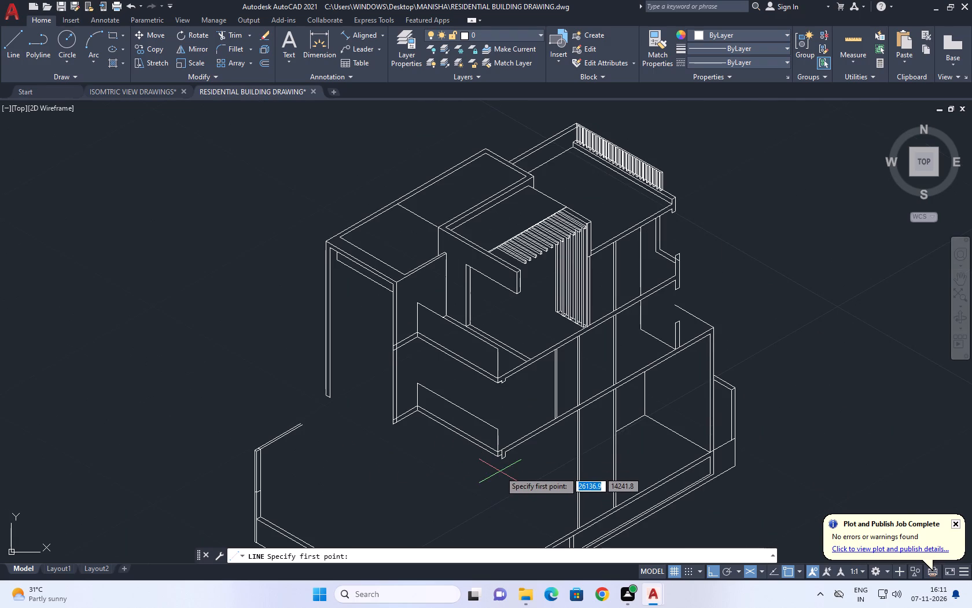
pyautogui.moveTo(502, 478); pyautogui.dragTo(594, 488, button='middle')
pyautogui.scroll(2, 479, 434)
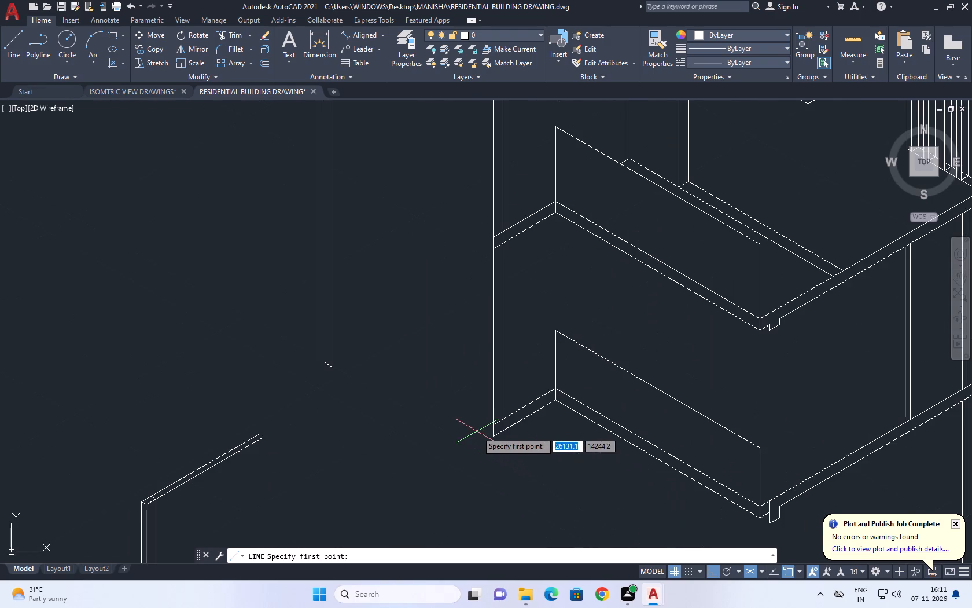
pyautogui.click(493, 438)
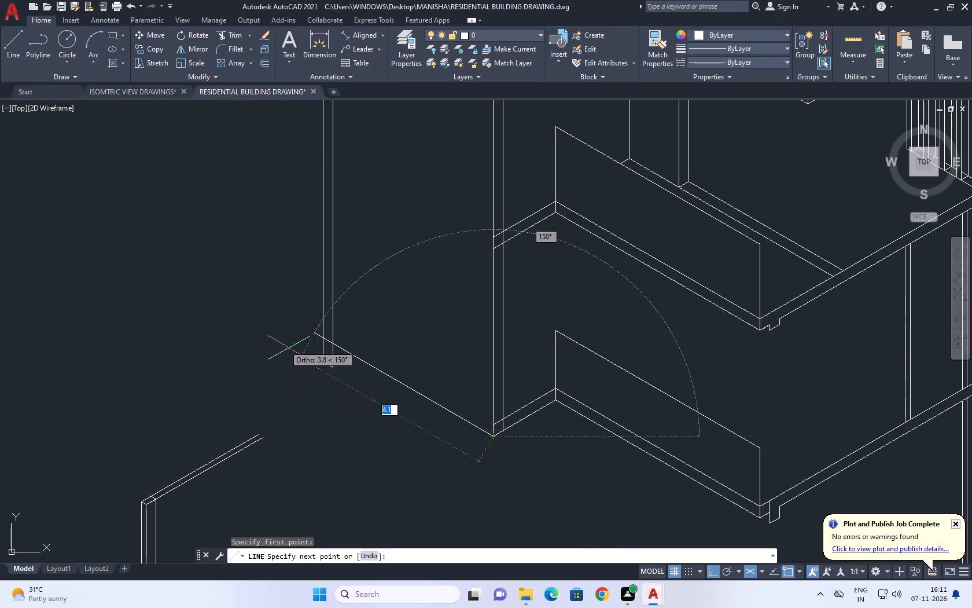
pyautogui.click(215, 301)
pyautogui.rightClick(340, 288)
pyautogui.click(403, 312)
# Draw a second, parallel line at 150° from the point where the lower slab's top line meets the tall wall's corner, past the leg.
pyautogui.rightClick(439, 354)
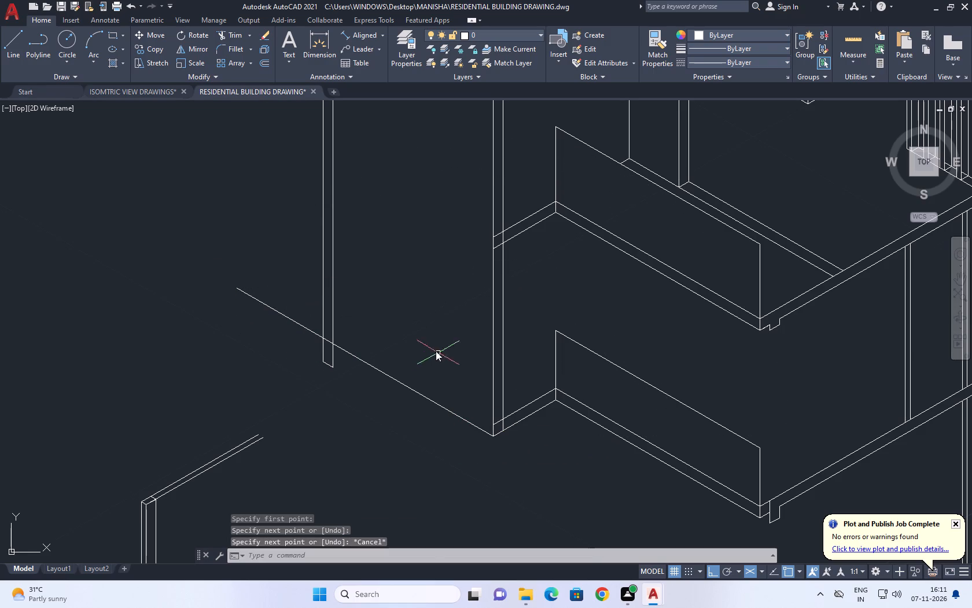
pyautogui.click(489, 362)
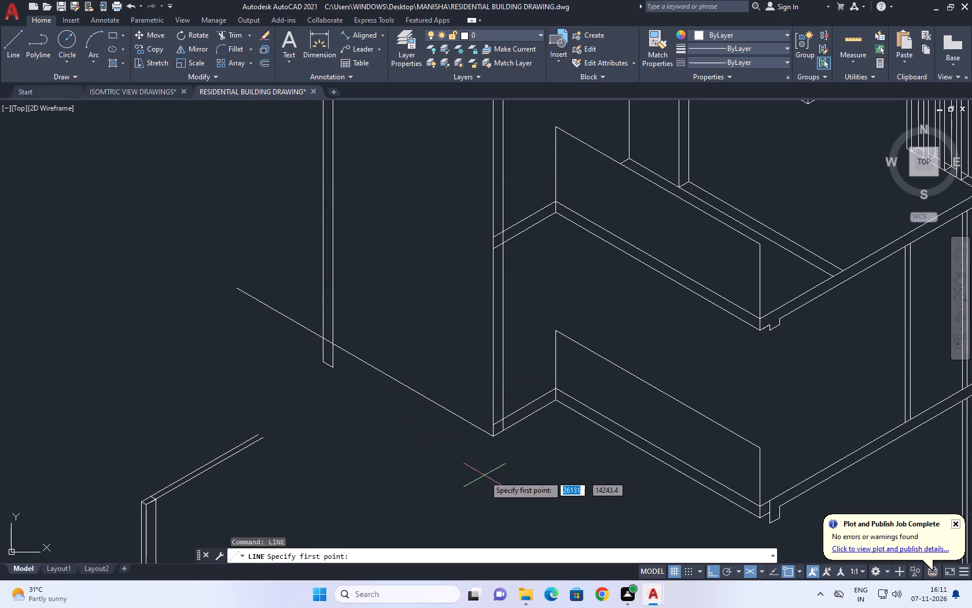
pyautogui.scroll(3, 483, 430)
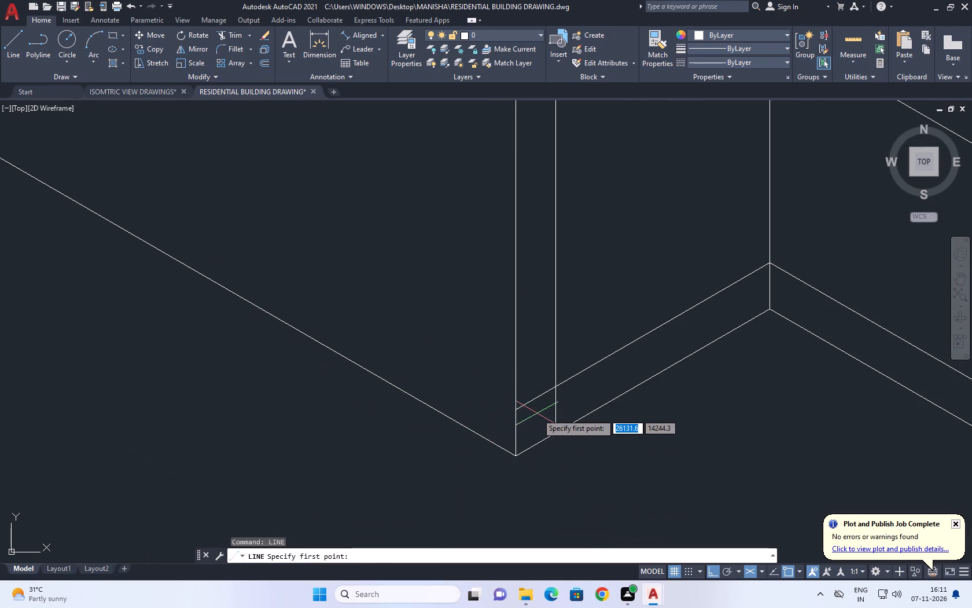
pyautogui.click(521, 408)
pyautogui.scroll(-2, 364, 325)
pyautogui.moveTo(170, 238); pyautogui.dragTo(226, 287, button='middle')
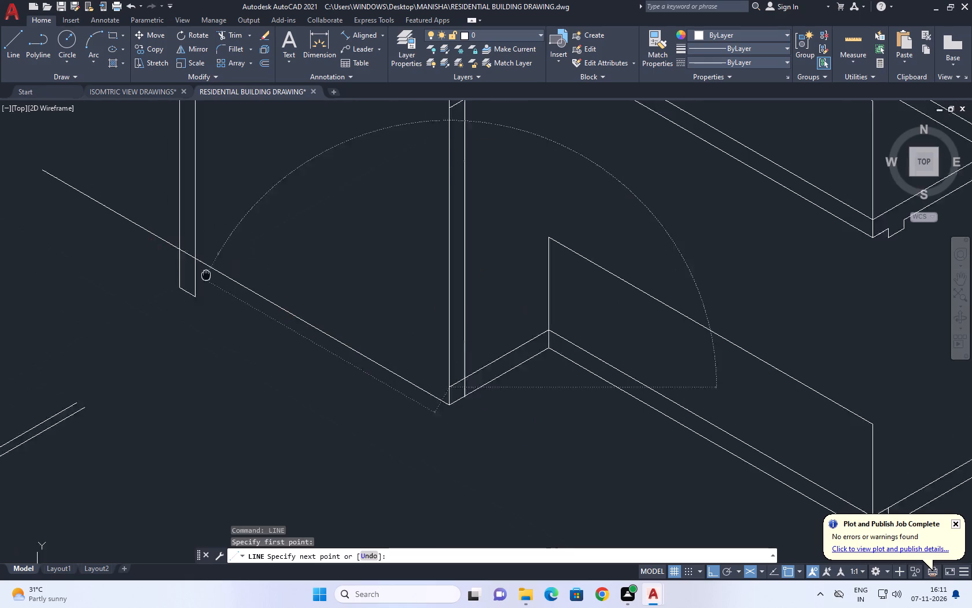
pyautogui.moveTo(226, 287); pyautogui.dragTo(522, 375, button='middle')
pyautogui.click(398, 243)
pyautogui.rightClick(400, 219)
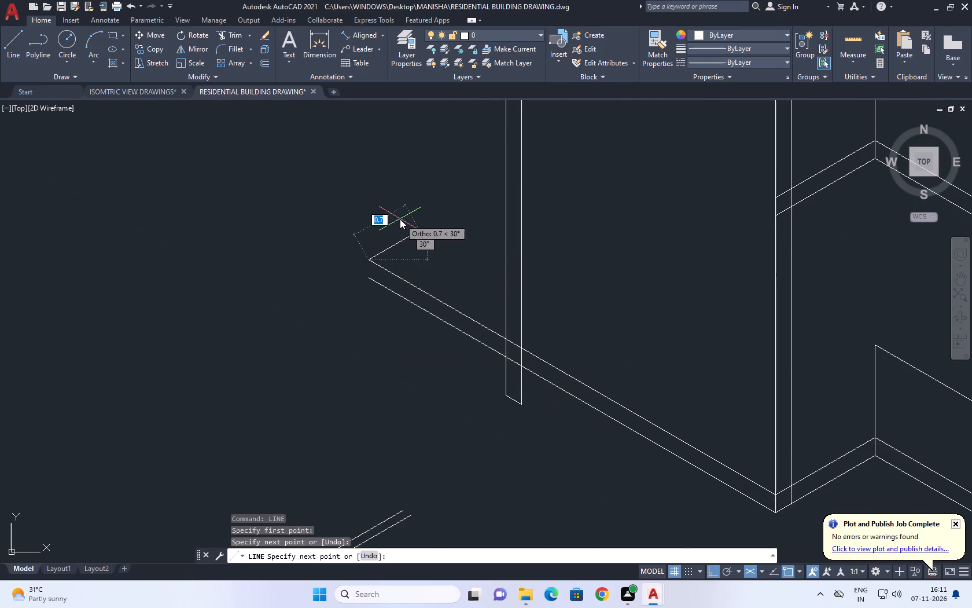
pyautogui.click(412, 241)
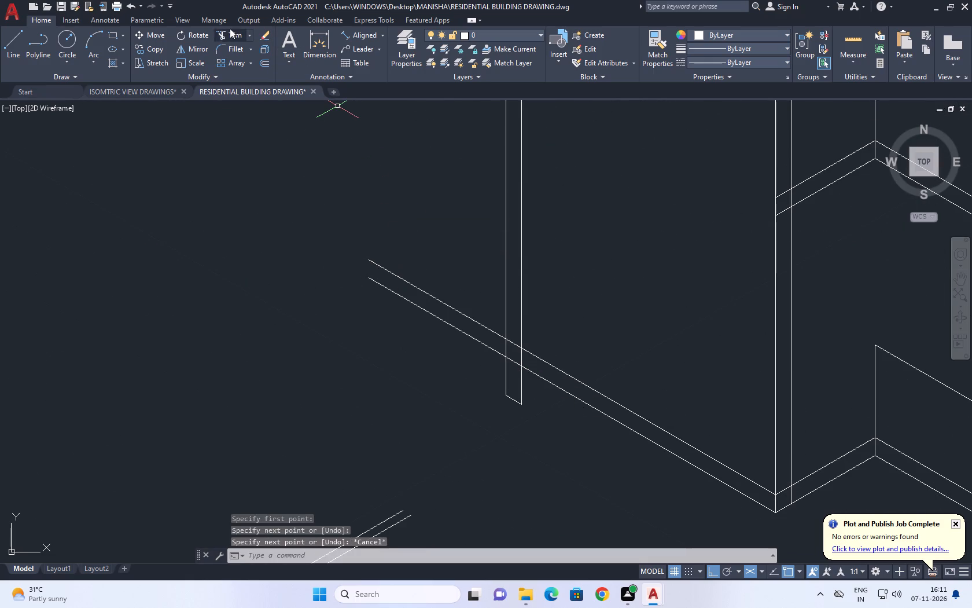
# Trim the two new parallel lines where they run past the opposite leg's outer edge.
pyautogui.click(240, 39)
pyautogui.moveTo(436, 245); pyautogui.dragTo(426, 265)
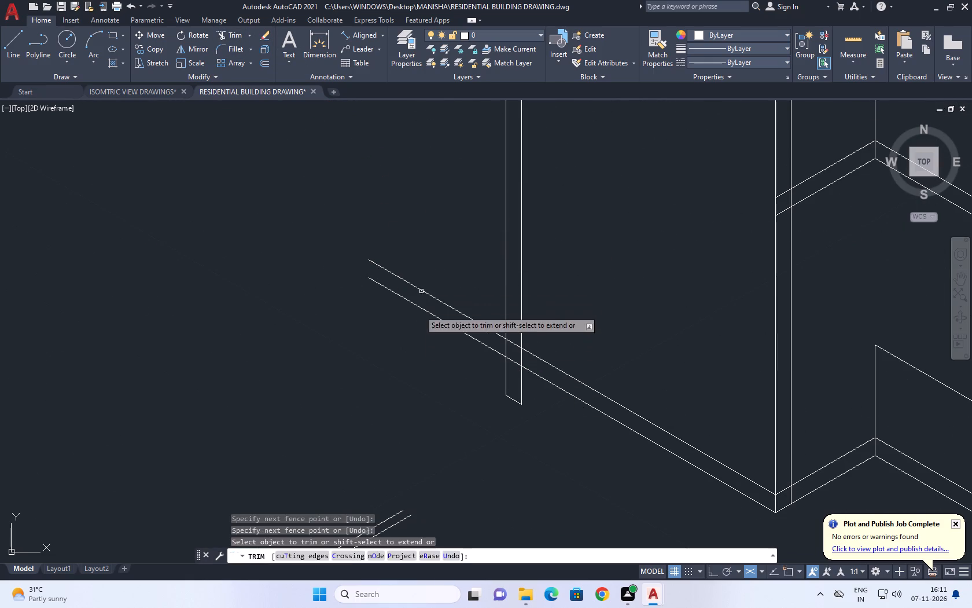
pyautogui.moveTo(427, 355); pyautogui.dragTo(429, 332)
pyautogui.click(407, 197)
# Trim away the opposite leg's vertical tails and short bottom edge below the lower of the two new lines.
pyautogui.scroll(2, 532, 419)
pyautogui.click(533, 373)
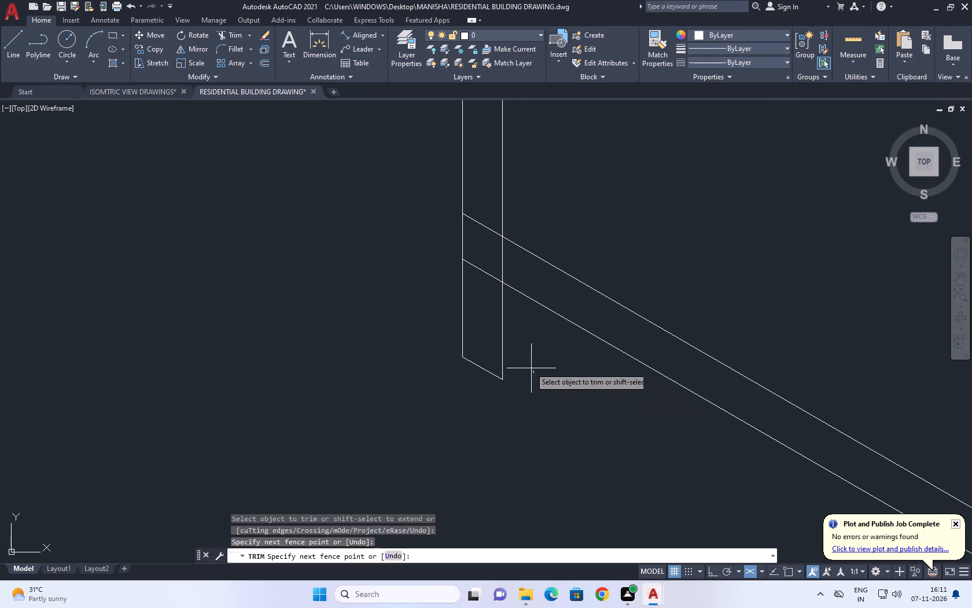
pyautogui.click(366, 281)
pyautogui.click(458, 345)
pyautogui.moveTo(495, 409); pyautogui.dragTo(499, 419)
pyautogui.rightClick(476, 369)
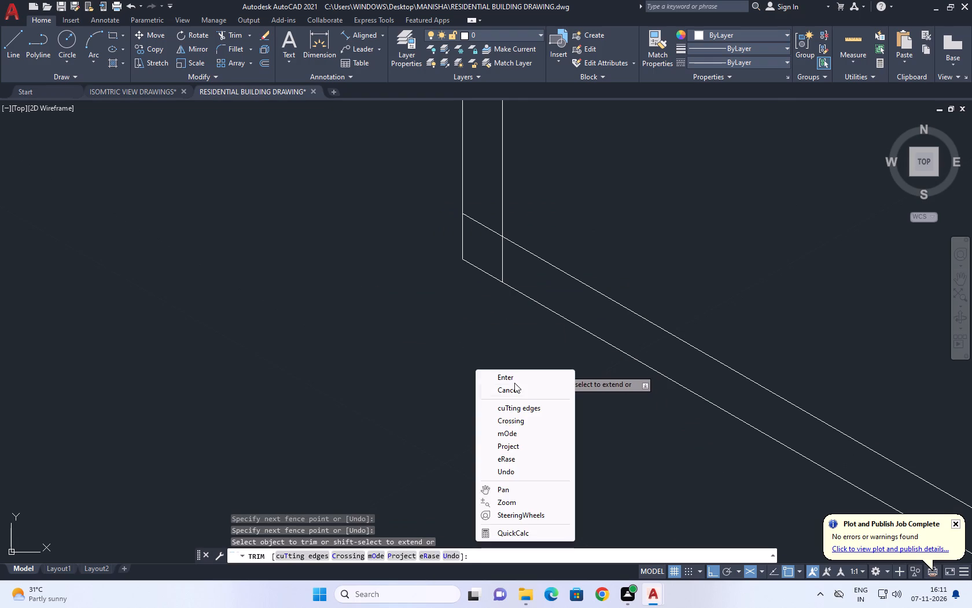
pyautogui.click(528, 387)
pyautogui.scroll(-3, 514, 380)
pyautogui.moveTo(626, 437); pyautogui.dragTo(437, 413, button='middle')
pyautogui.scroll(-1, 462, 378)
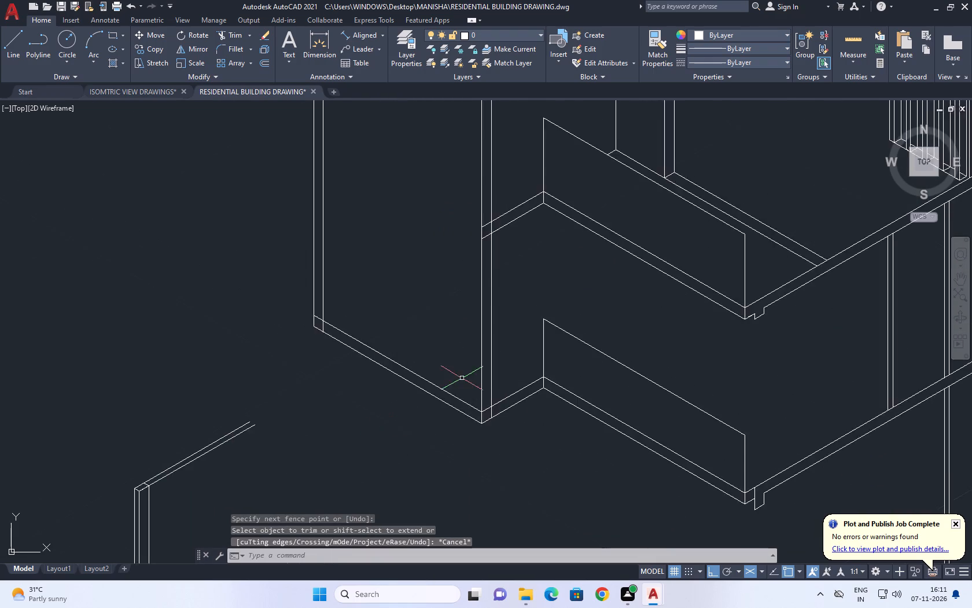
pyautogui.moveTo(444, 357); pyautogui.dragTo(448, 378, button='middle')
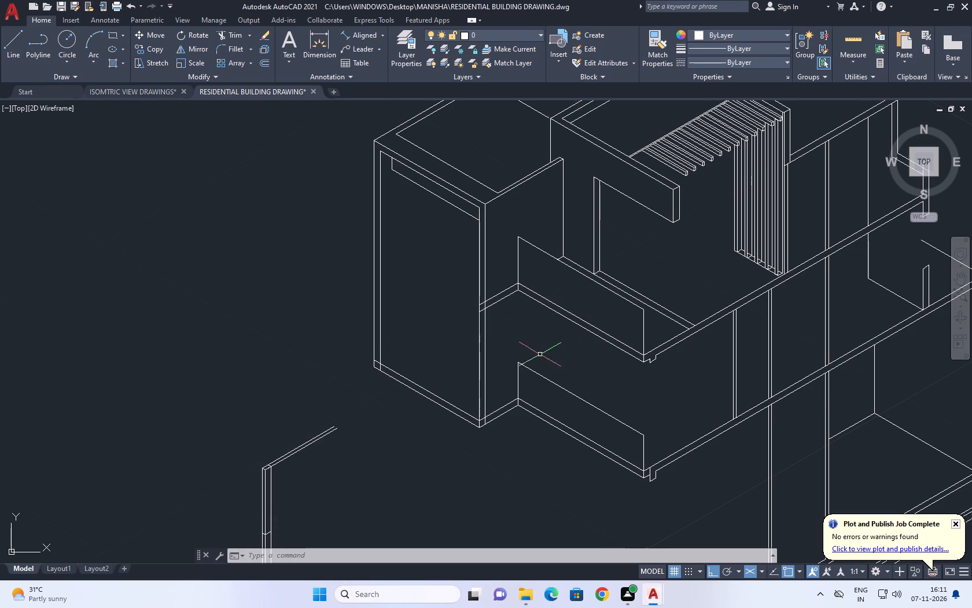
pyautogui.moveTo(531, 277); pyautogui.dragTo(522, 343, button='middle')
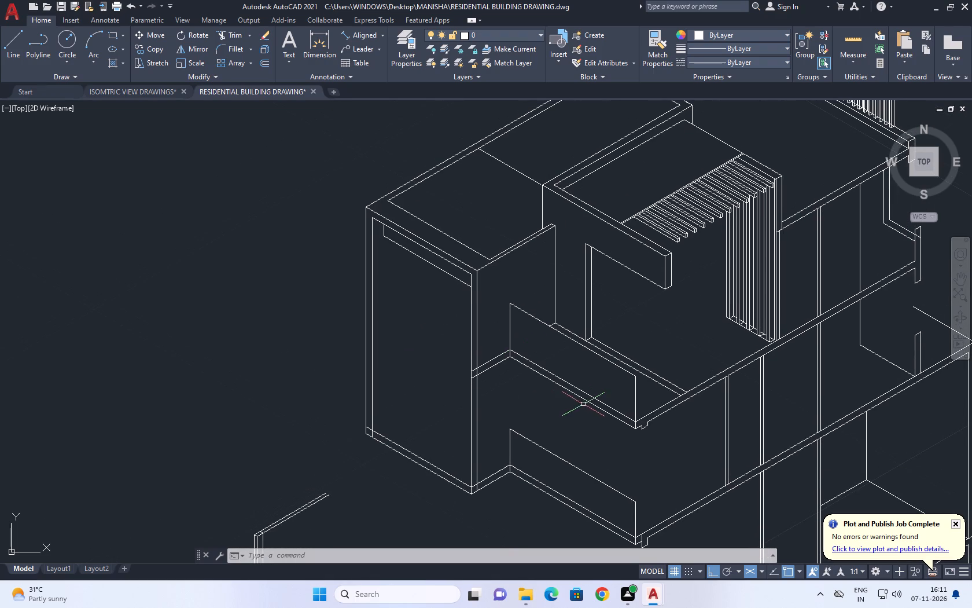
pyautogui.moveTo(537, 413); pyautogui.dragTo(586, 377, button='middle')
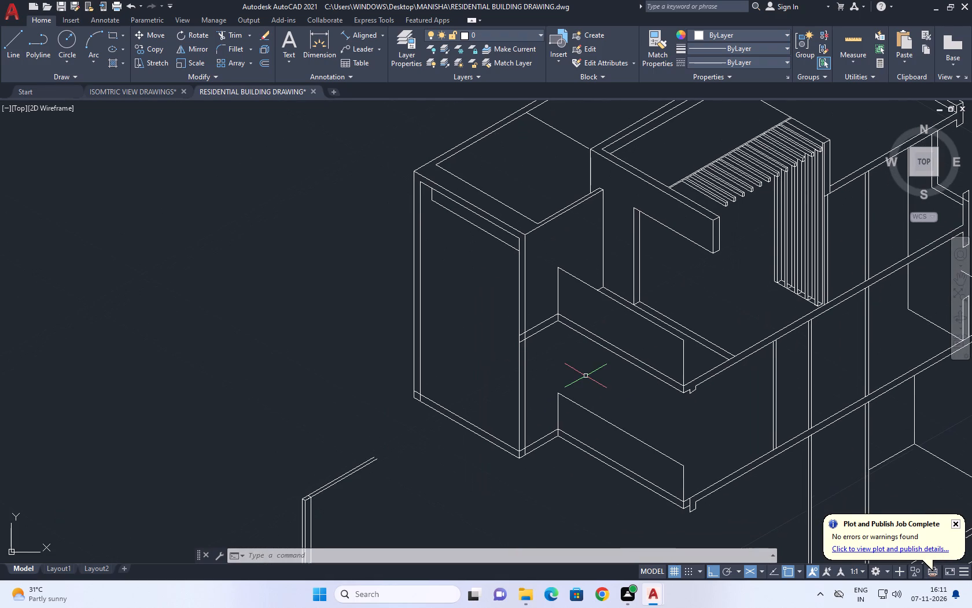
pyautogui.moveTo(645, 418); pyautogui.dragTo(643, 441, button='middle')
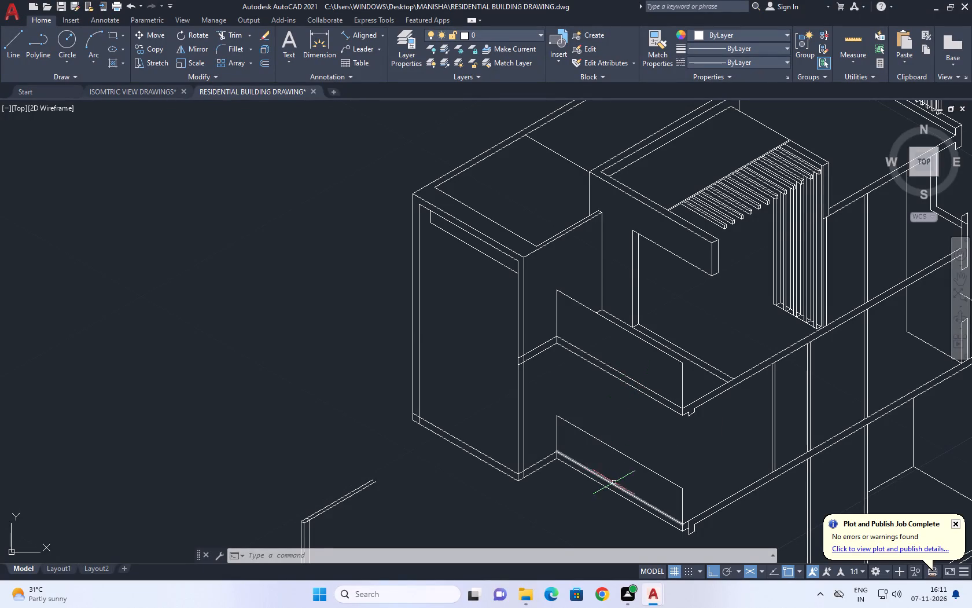
# Move the lower balcony's front panel, with its top edge, both slab front edges and end verticals, outward along the isometric axis.
pyautogui.moveTo(614, 482); pyautogui.dragTo(669, 375, button='middle')
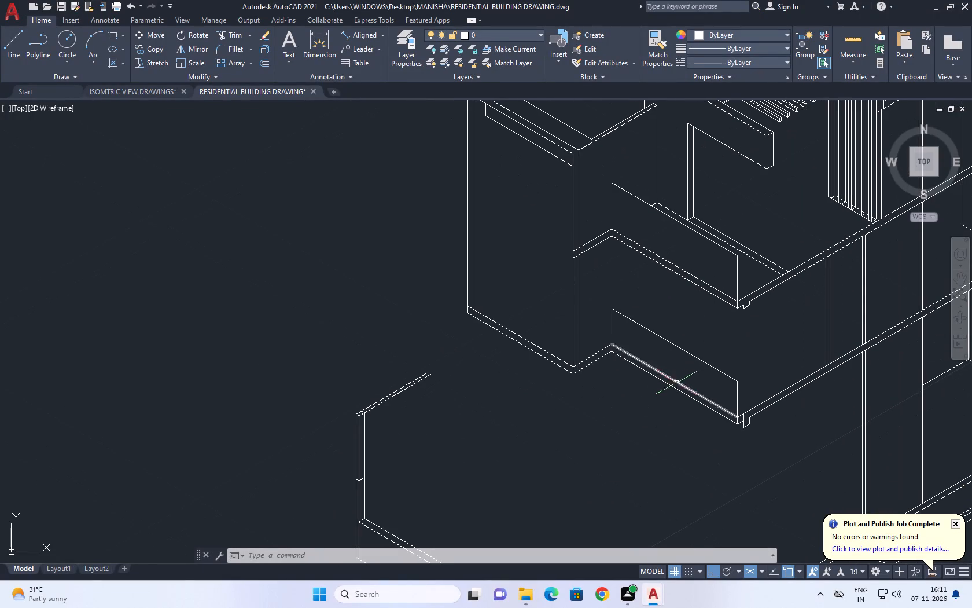
pyautogui.scroll(2, 732, 382)
pyautogui.click(738, 356)
pyautogui.click(675, 379)
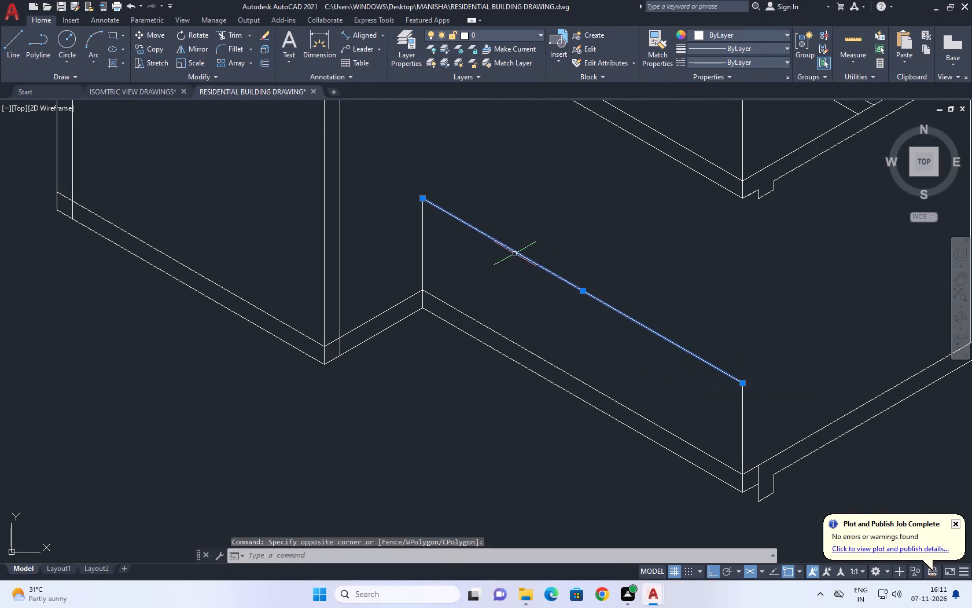
pyautogui.click(502, 300)
pyautogui.moveTo(451, 367); pyautogui.dragTo(451, 373)
pyautogui.moveTo(446, 262); pyautogui.dragTo(421, 255)
pyautogui.click(397, 233)
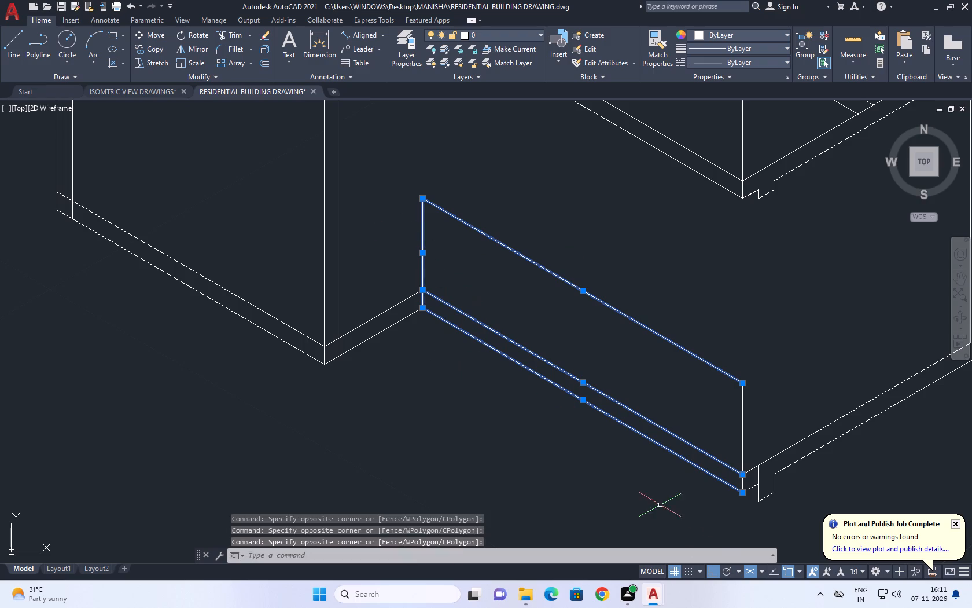
pyautogui.click(756, 426)
pyautogui.click(740, 409)
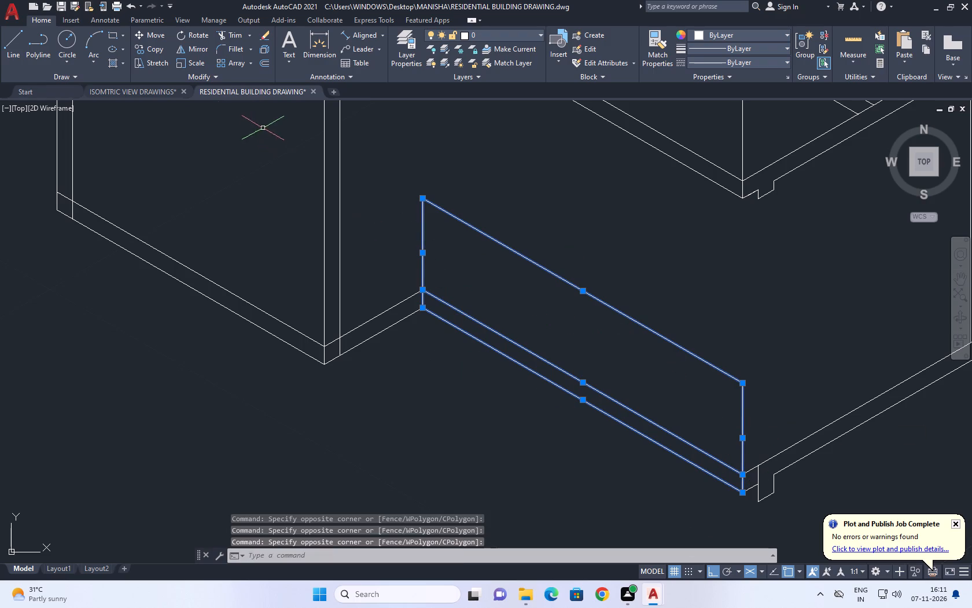
pyautogui.click(159, 34)
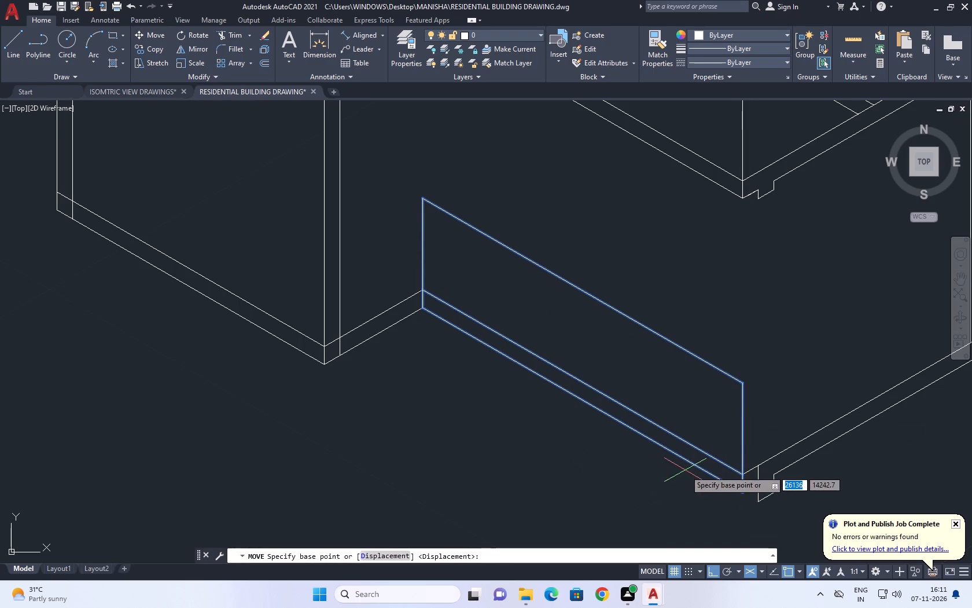
pyautogui.click(685, 470)
pyautogui.click(642, 499)
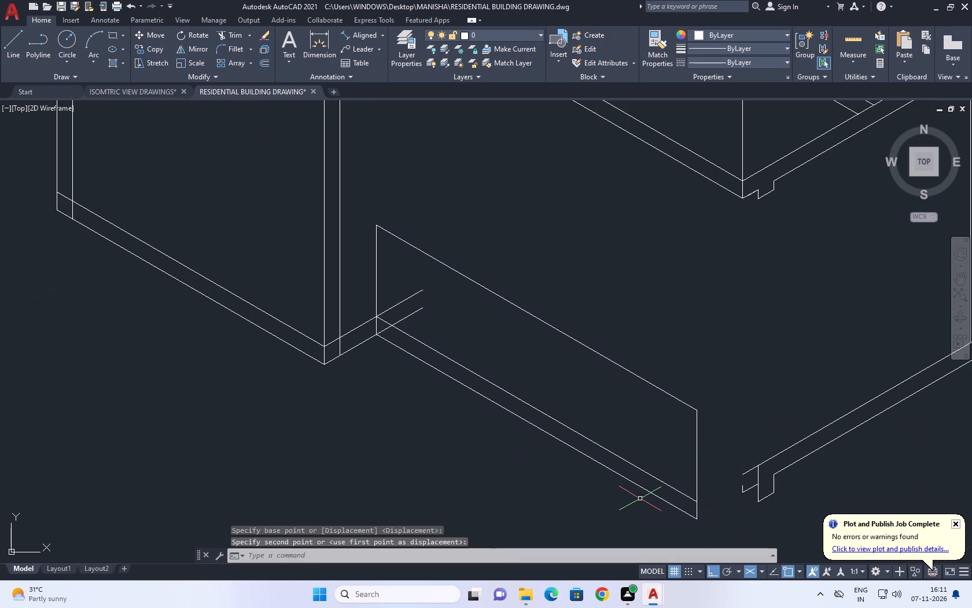
# Erase the short leftover vertical line at the lower slab's side edge where the front panel used to meet it.
pyautogui.moveTo(754, 526); pyautogui.dragTo(668, 510, button='middle')
pyautogui.scroll(2, 650, 482)
pyautogui.click(636, 440)
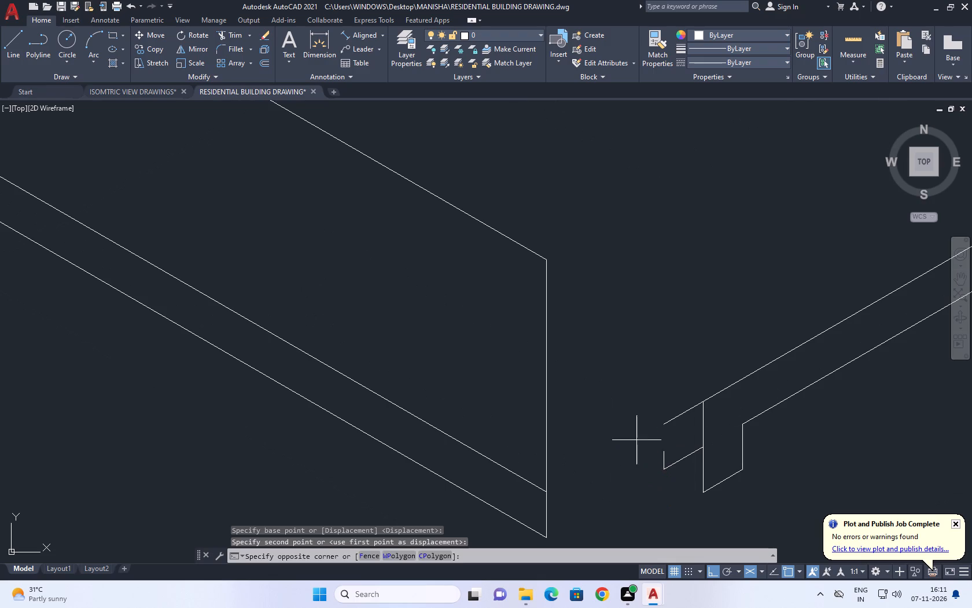
pyautogui.click(687, 501)
pyautogui.rightClick(646, 321)
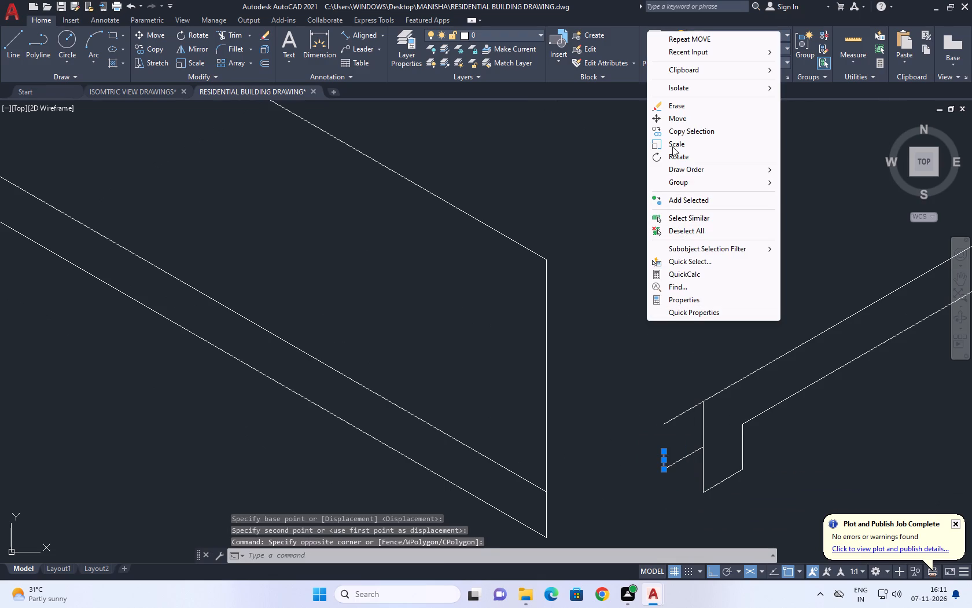
pyautogui.click(679, 101)
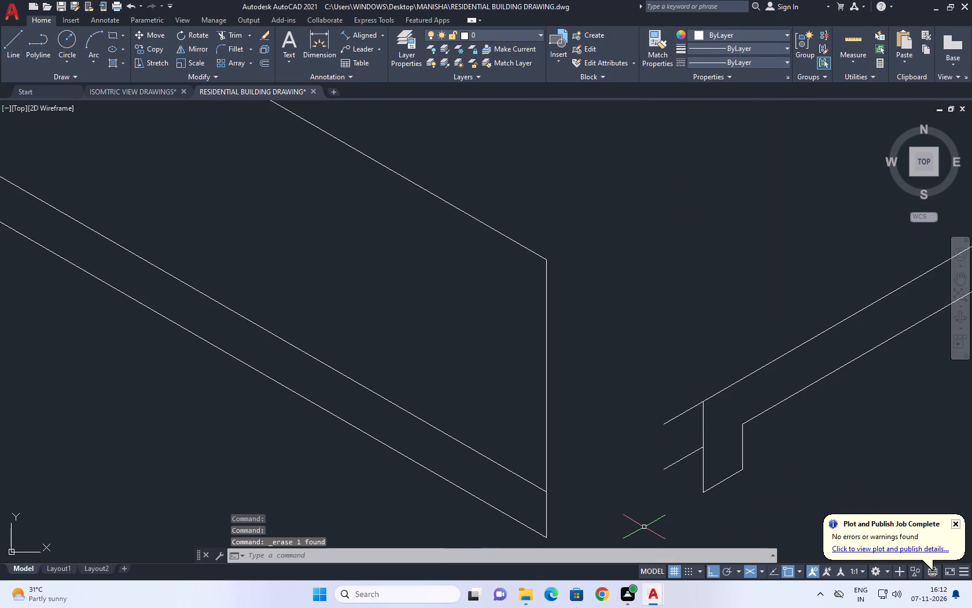
# Extend the lower slab's two side edge lines to the moved front panel's outer vertical edge.
pyautogui.press('e')
pyautogui.write('X')
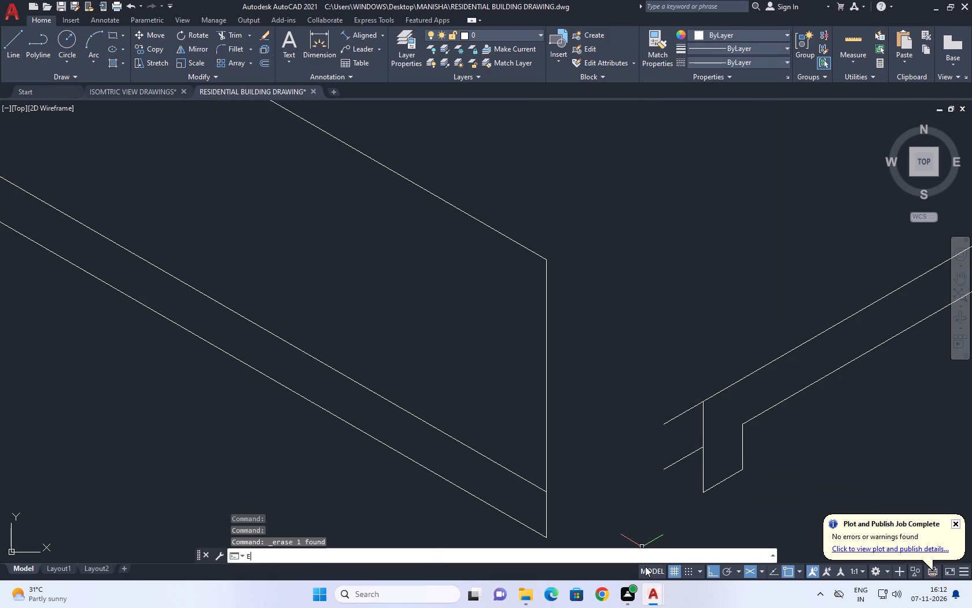
pyautogui.press('space')
pyautogui.click(667, 391)
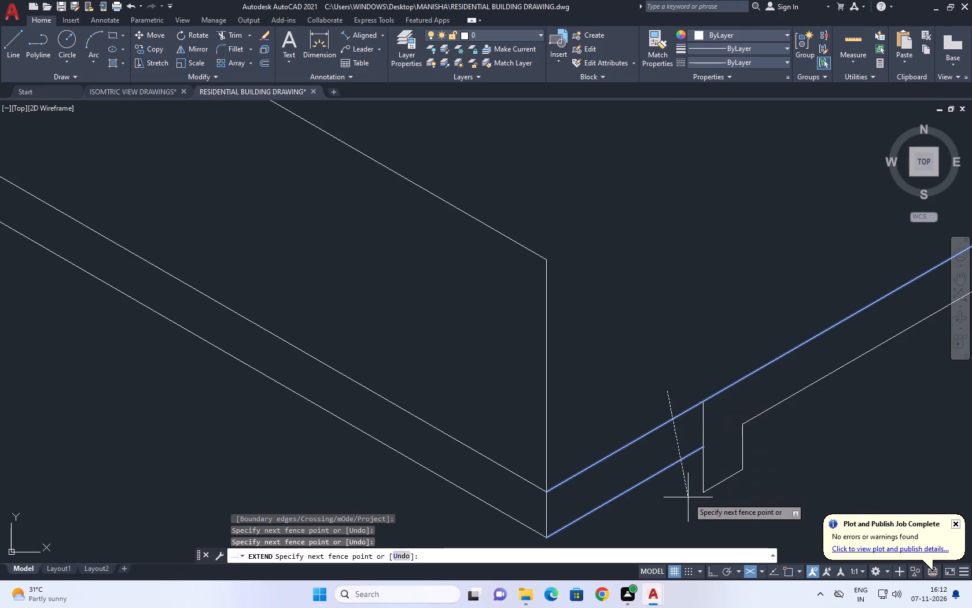
pyautogui.click(688, 497)
pyautogui.scroll(-2, 682, 482)
pyautogui.moveTo(589, 386); pyautogui.dragTo(624, 479, button='middle')
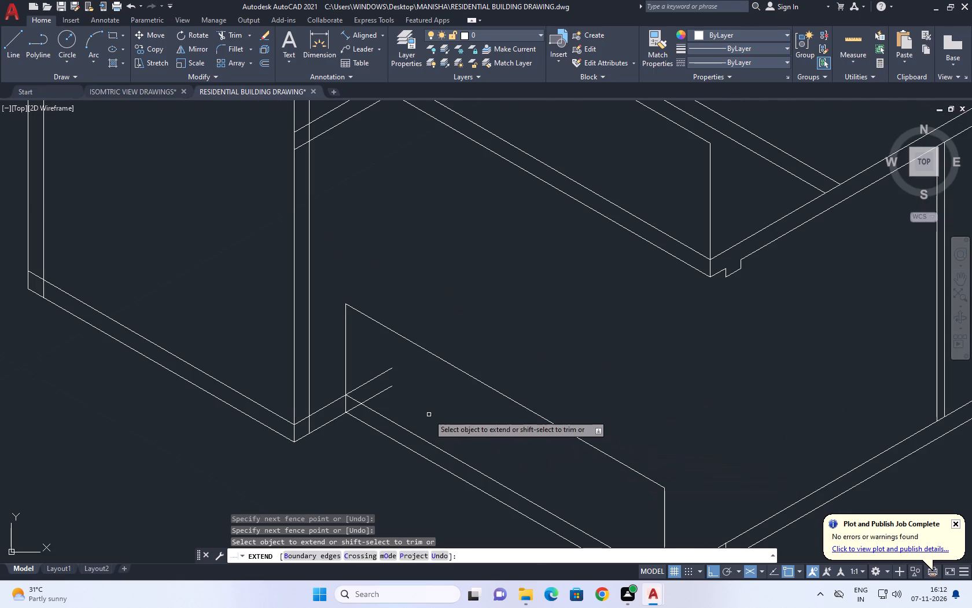
pyautogui.rightClick(429, 415)
pyautogui.moveTo(458, 435); pyautogui.dragTo(463, 424)
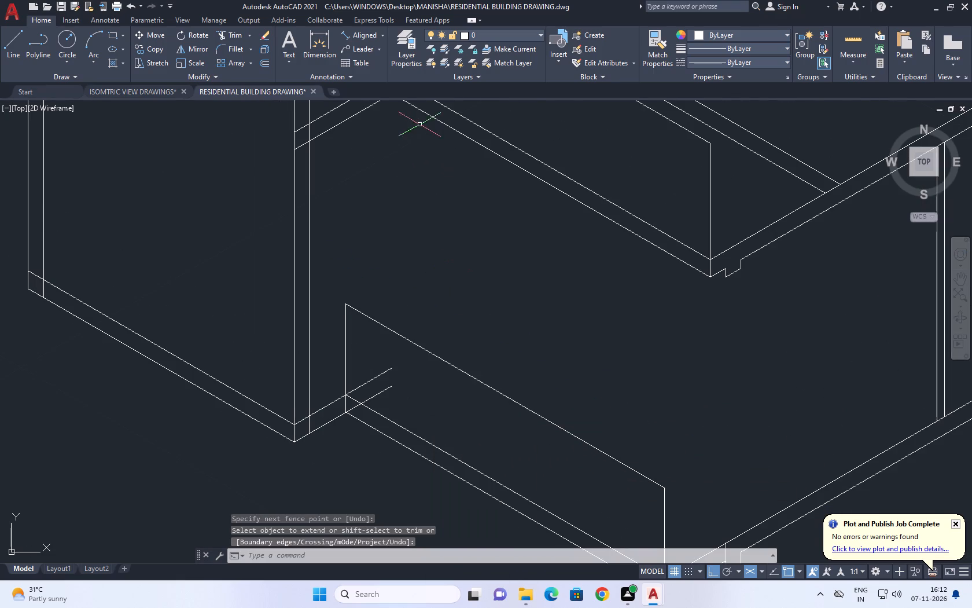
# Trim the lower slab's two side edge lines where they overshoot the moved front panel's outer vertical edge.
pyautogui.click(233, 36)
pyautogui.scroll(1, 394, 391)
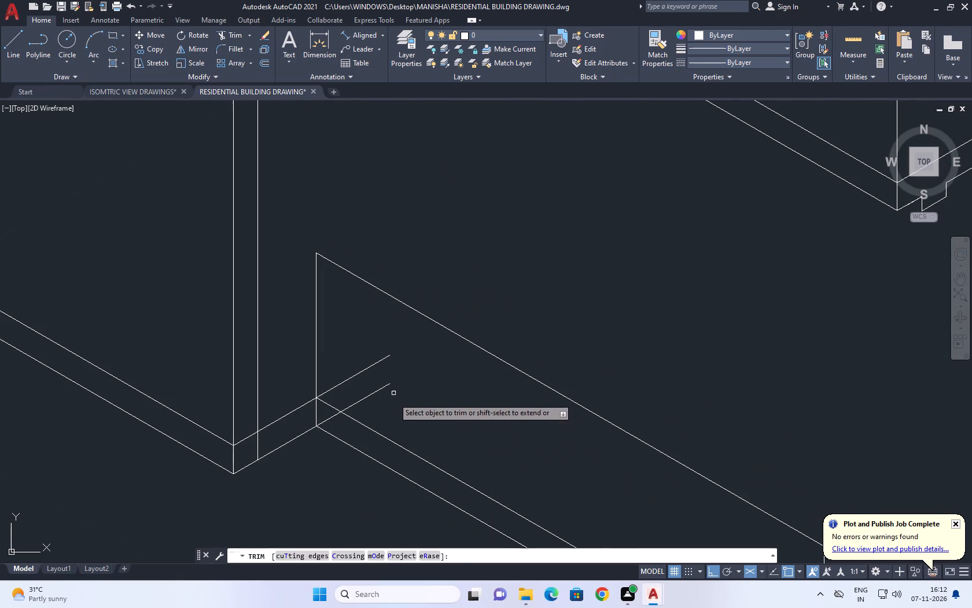
pyautogui.click(393, 402)
pyautogui.click(381, 339)
pyautogui.click(375, 407)
pyautogui.click(366, 374)
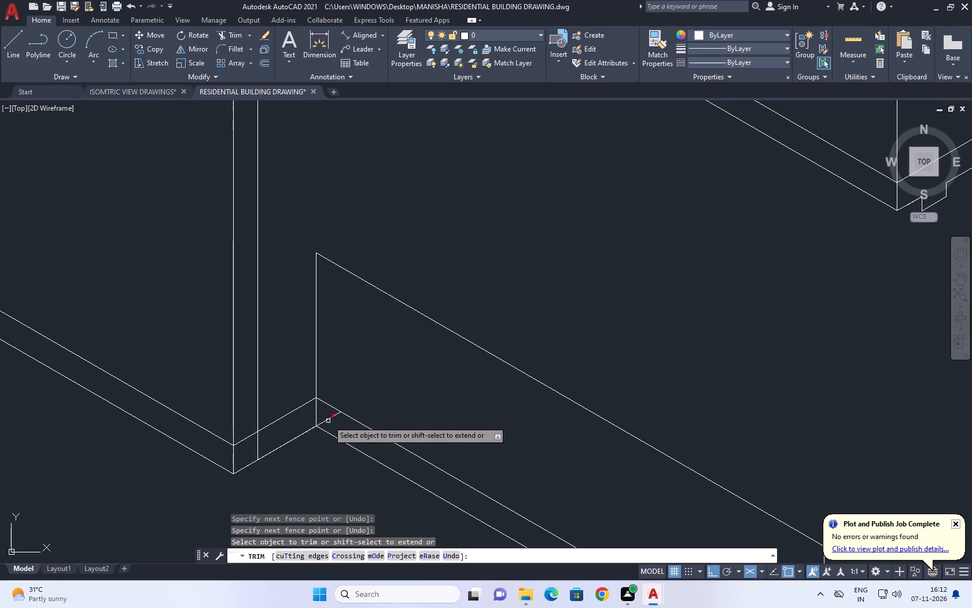
pyautogui.click(329, 418)
pyautogui.scroll(-3, 494, 382)
pyautogui.moveTo(727, 412); pyautogui.dragTo(720, 451, button='middle')
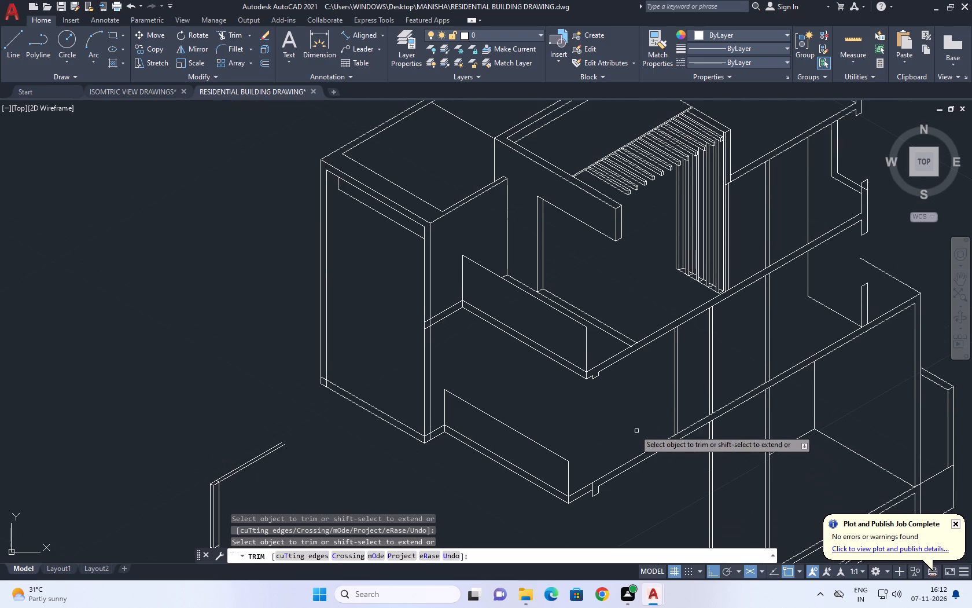
pyautogui.rightClick(597, 412)
pyautogui.click(643, 264)
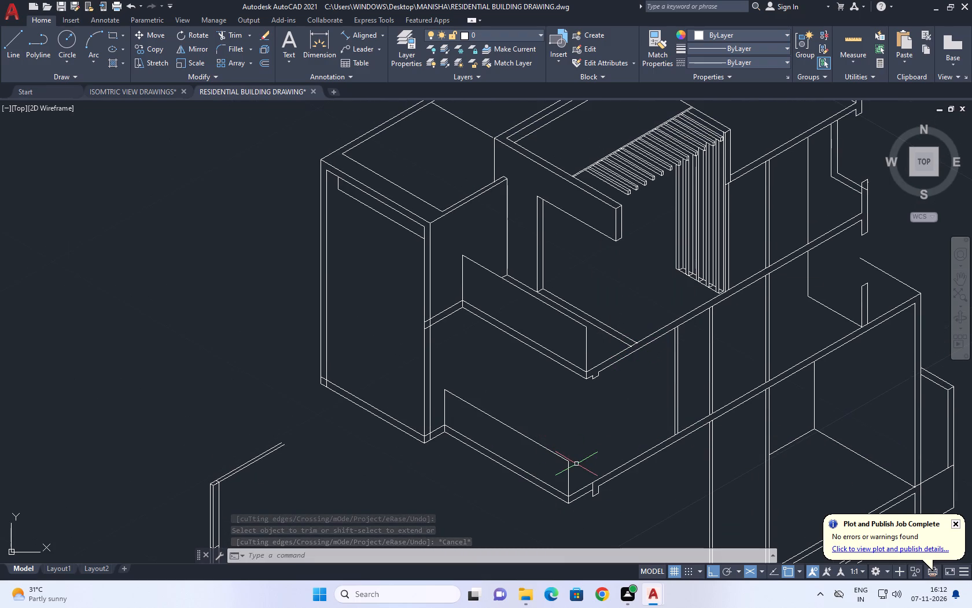
# Erase the short vertical line closing the end of the band inside the tall wall frame's top edge.
pyautogui.scroll(4, 334, 185)
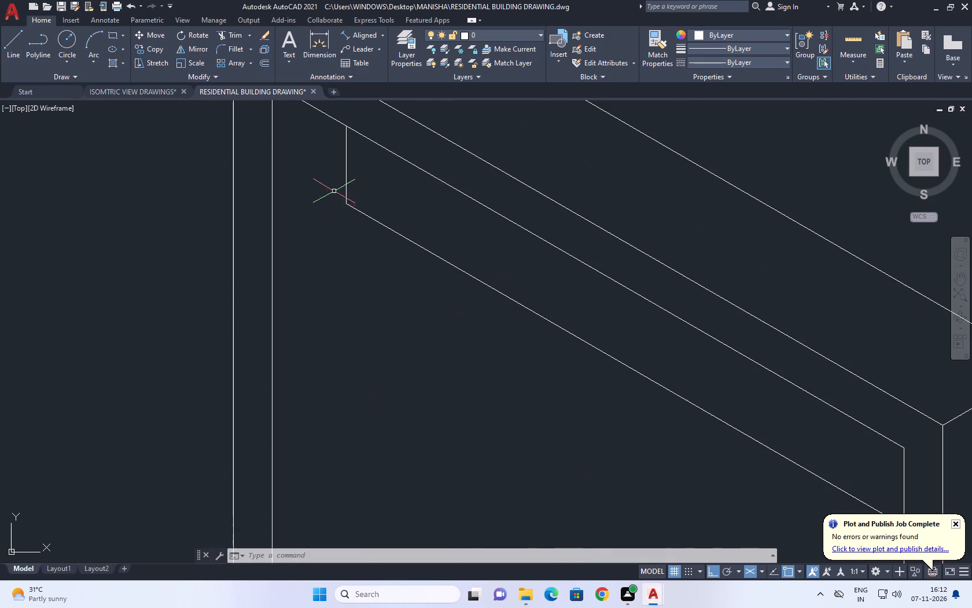
pyautogui.click(344, 187)
pyautogui.click(336, 174)
pyautogui.click(351, 186)
pyautogui.click(325, 167)
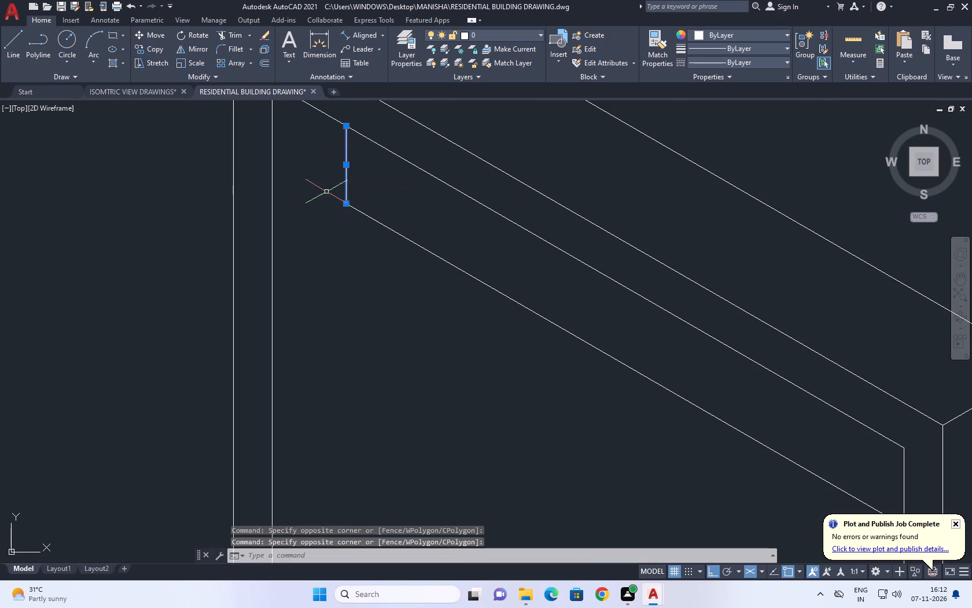
pyautogui.moveTo(327, 193); pyautogui.dragTo(409, 285, button='middle')
pyautogui.click(502, 312)
pyautogui.click(460, 321)
pyautogui.rightClick(433, 274)
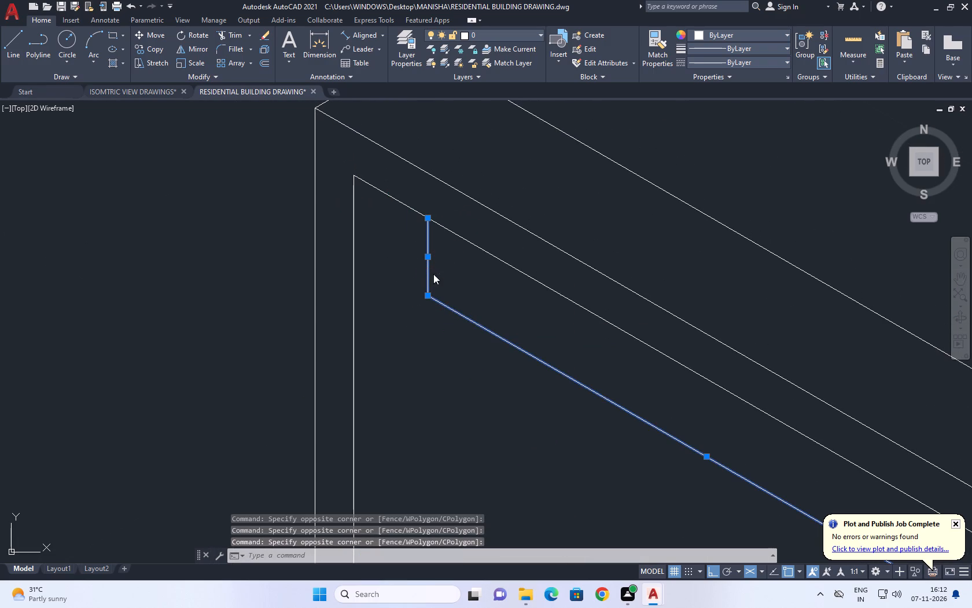
pyautogui.click(482, 455)
pyautogui.click(456, 267)
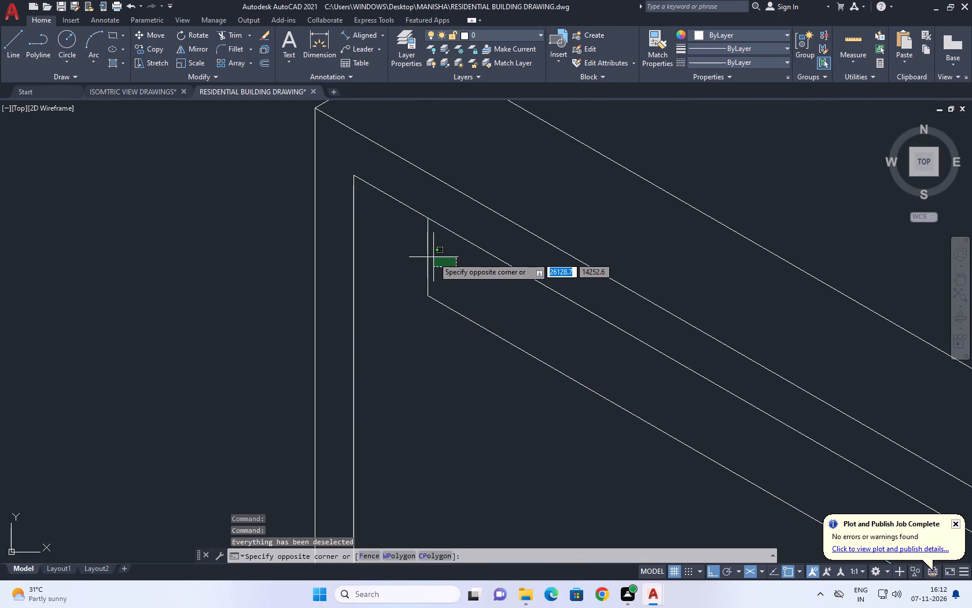
pyautogui.click(420, 251)
pyautogui.rightClick(422, 262)
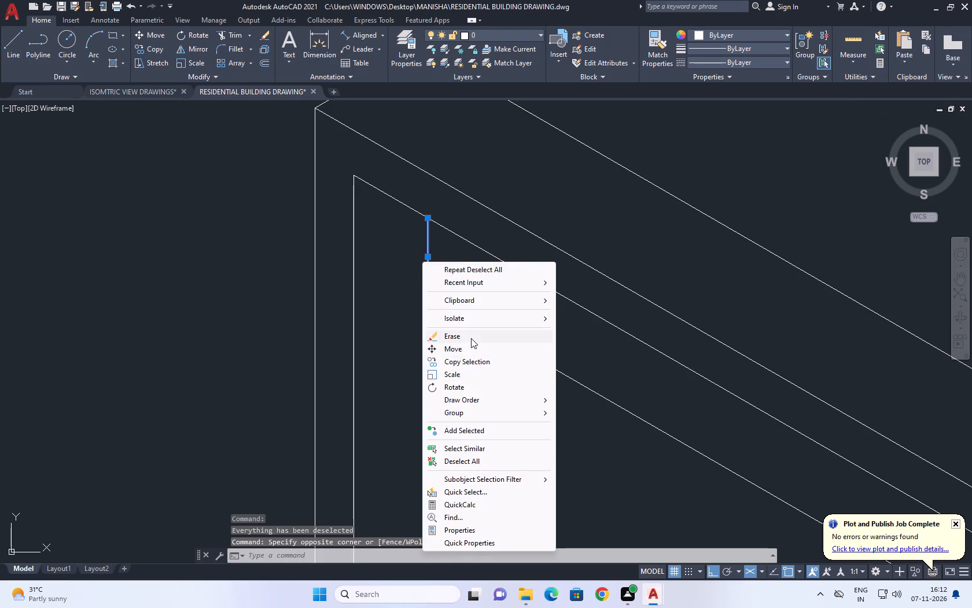
pyautogui.click(471, 338)
# Stretch the free end of the band's lower edge along the isometric axis towards the frame's inner vertical edge.
pyautogui.moveTo(494, 334); pyautogui.dragTo(489, 334)
pyautogui.click(429, 296)
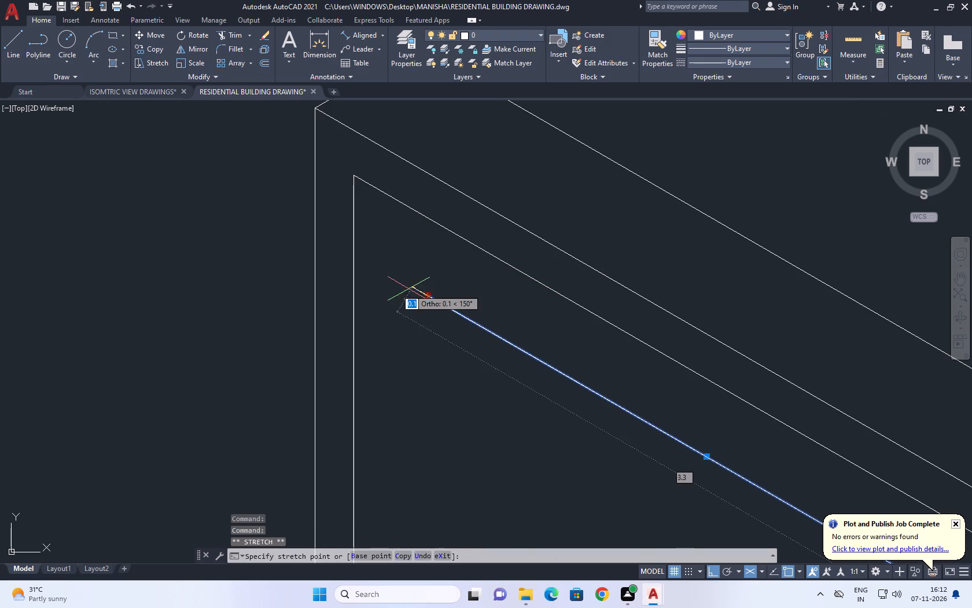
pyautogui.click(387, 274)
pyautogui.rightClick(426, 263)
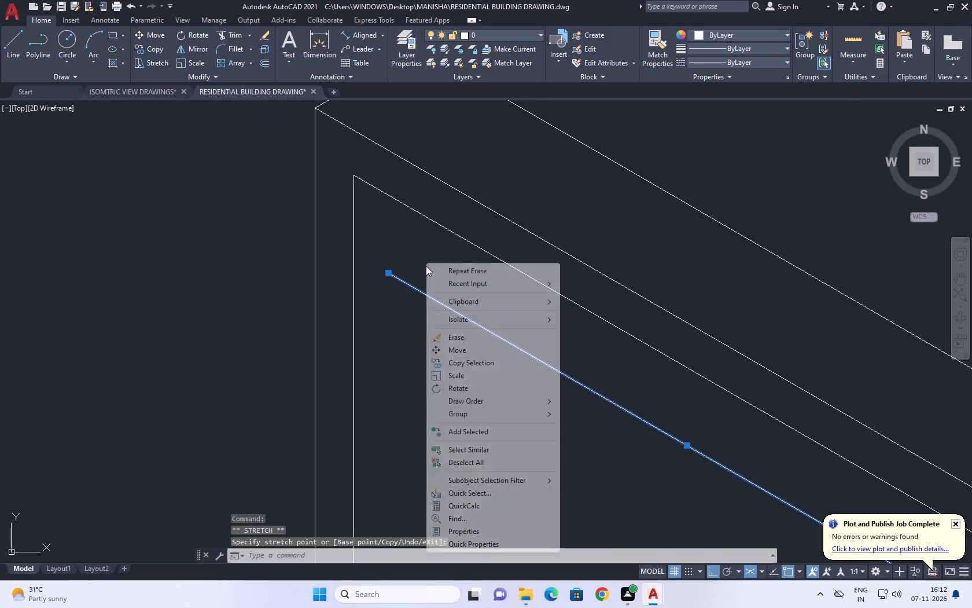
pyautogui.click(415, 242)
pyautogui.click(405, 259)
pyautogui.rightClick(469, 279)
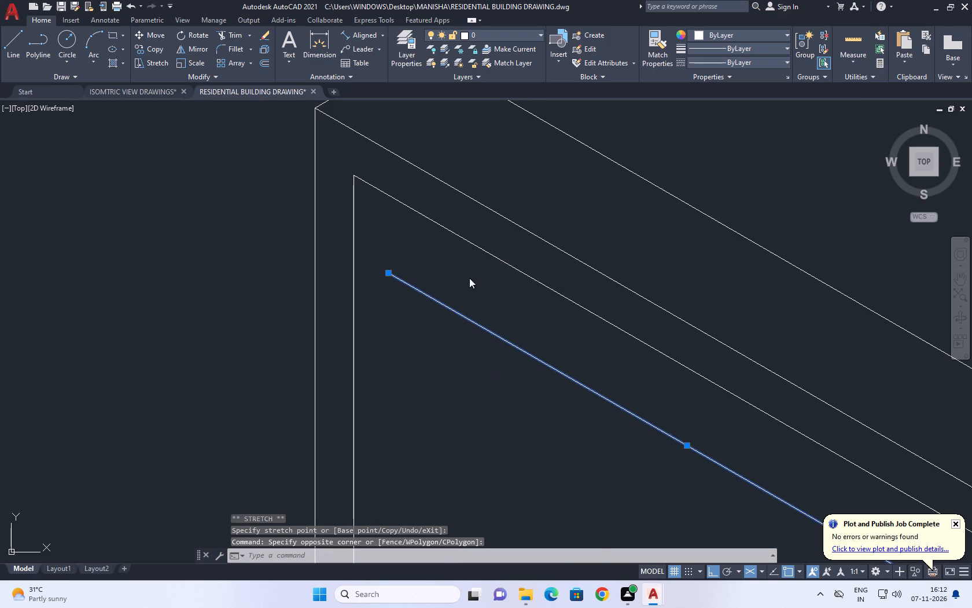
pyautogui.click(530, 471)
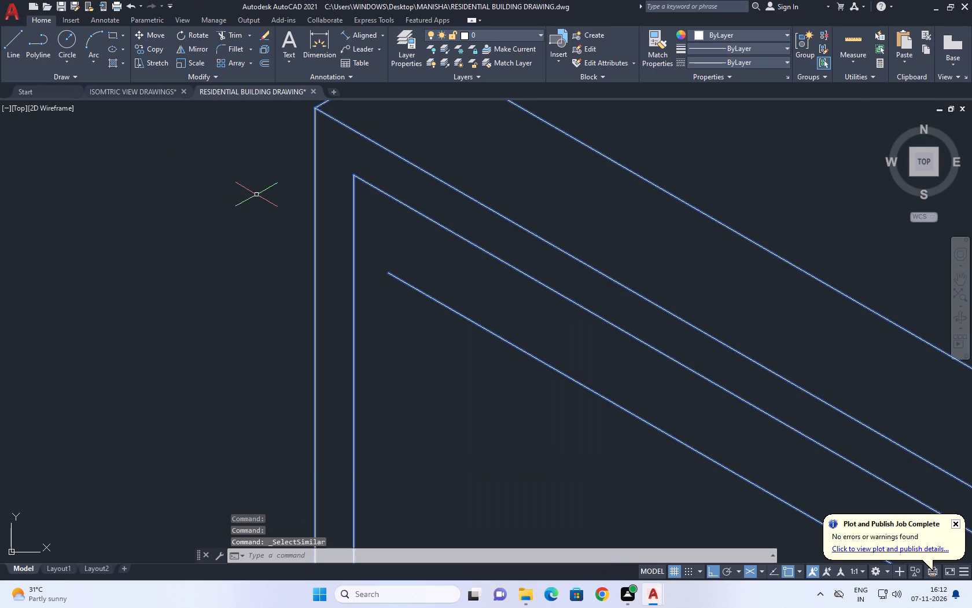
pyautogui.rightClick(256, 195)
pyautogui.click(296, 378)
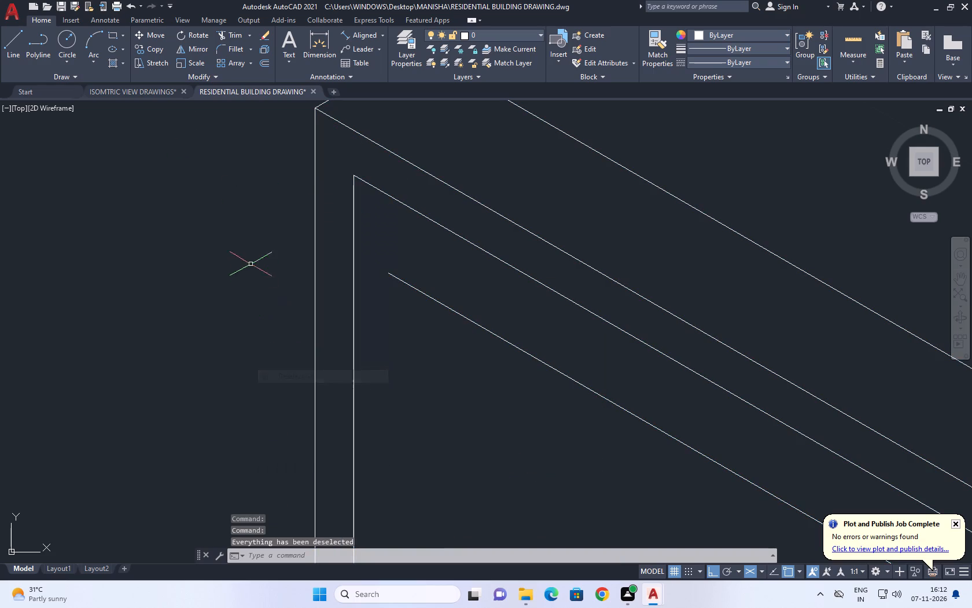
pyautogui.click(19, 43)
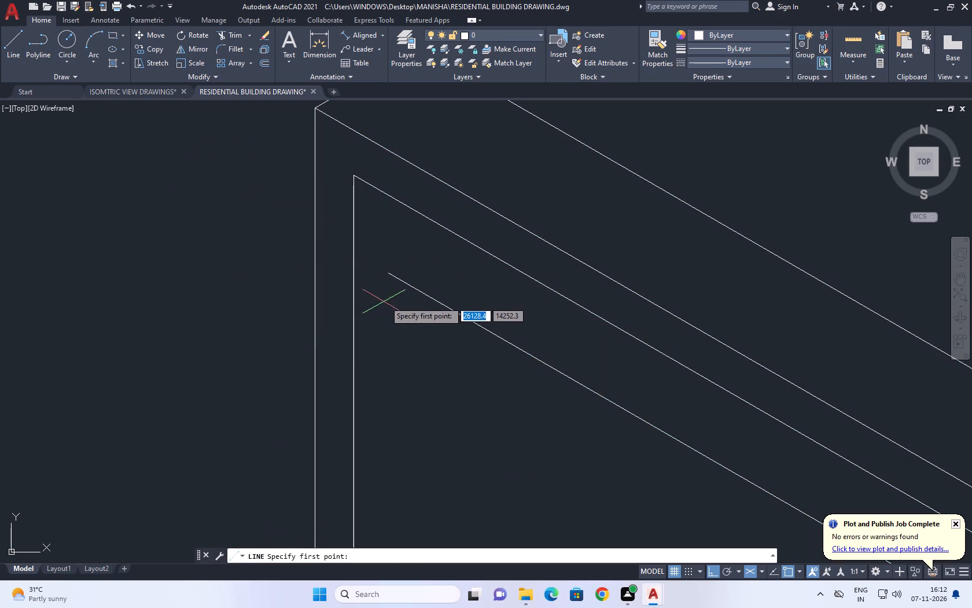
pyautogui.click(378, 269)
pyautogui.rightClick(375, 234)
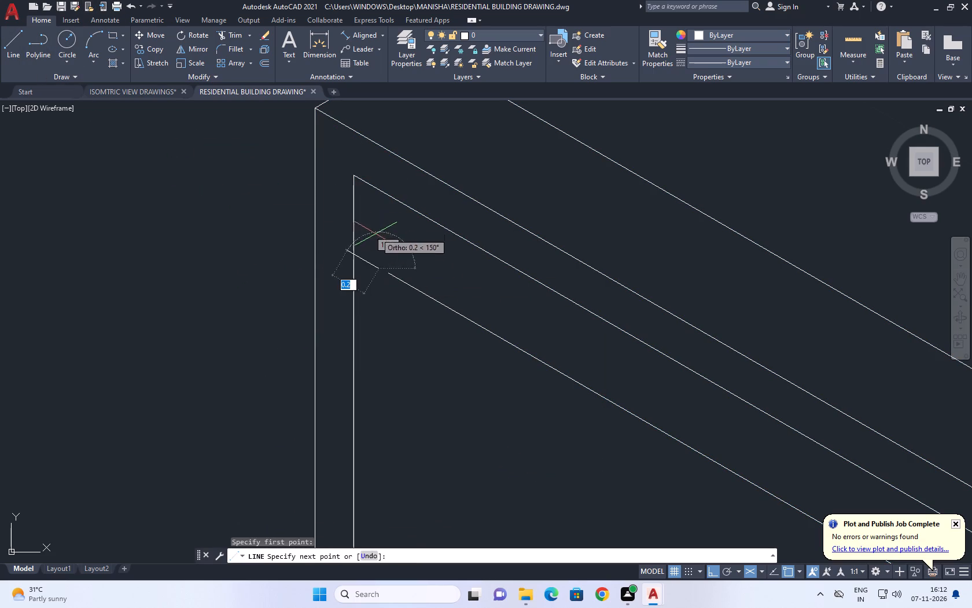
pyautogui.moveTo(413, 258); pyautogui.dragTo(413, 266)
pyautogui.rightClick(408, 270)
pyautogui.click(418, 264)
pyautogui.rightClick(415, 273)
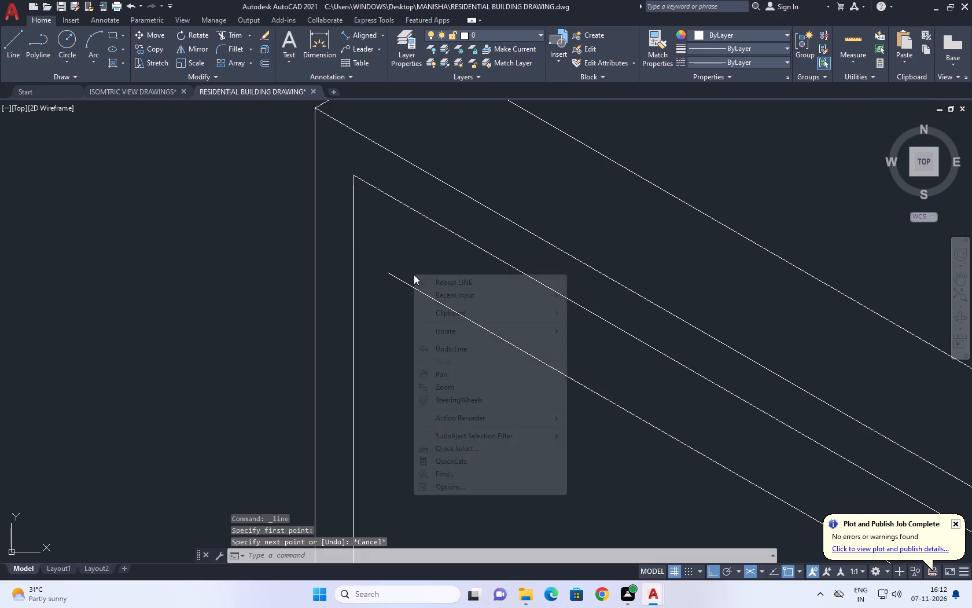
# Draw a vertical line from the stretched lower edge's end up past the frame's inner top edge, using the right isoplane.
pyautogui.click(440, 282)
pyautogui.click(391, 272)
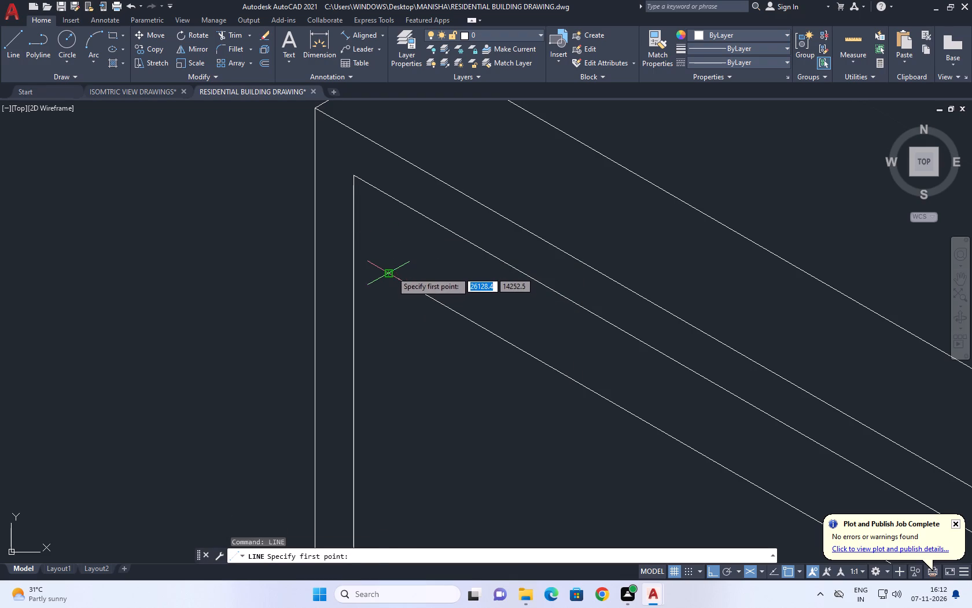
pyautogui.moveTo(396, 195); pyautogui.dragTo(404, 281, button='middle')
pyautogui.moveTo(400, 191); pyautogui.dragTo(399, 201)
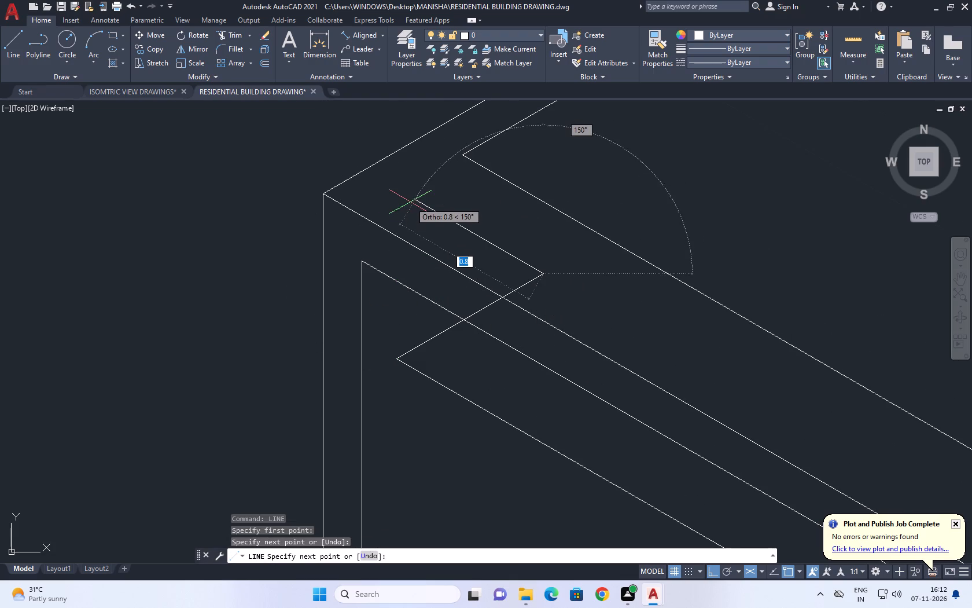
pyautogui.hotkey('ctrl', 'z')
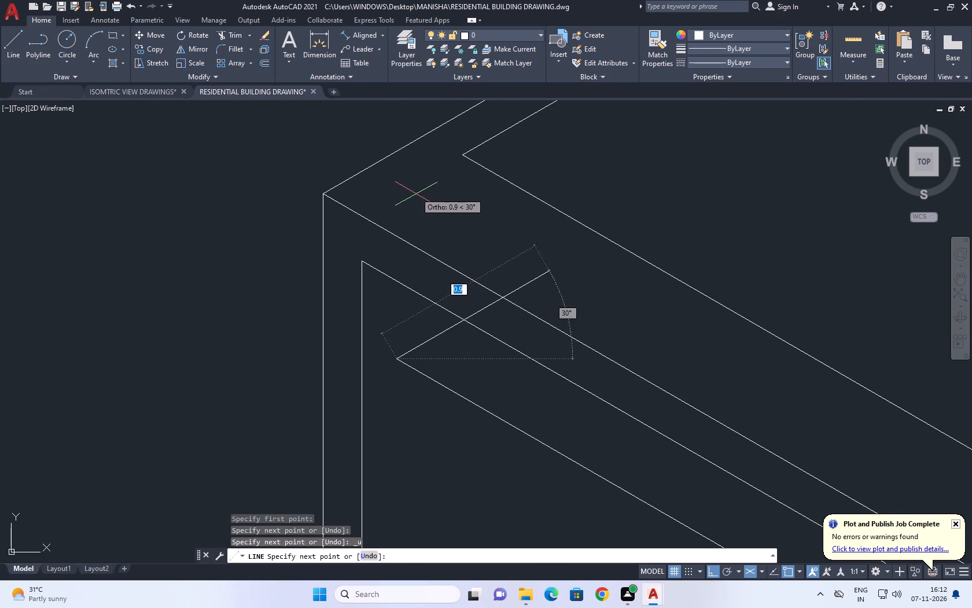
pyautogui.press('F5')
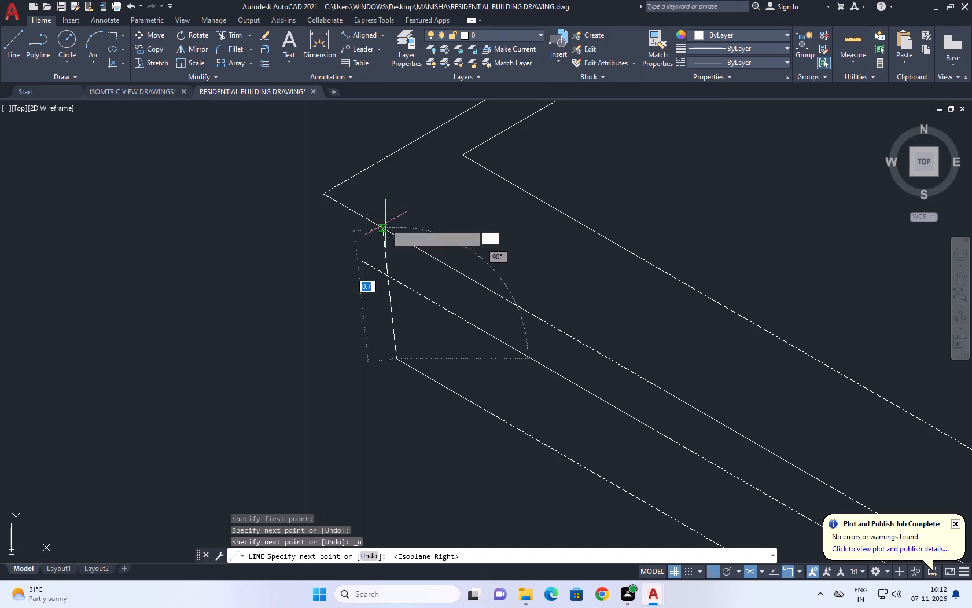
pyautogui.scroll(1, 397, 265)
pyautogui.click(391, 254)
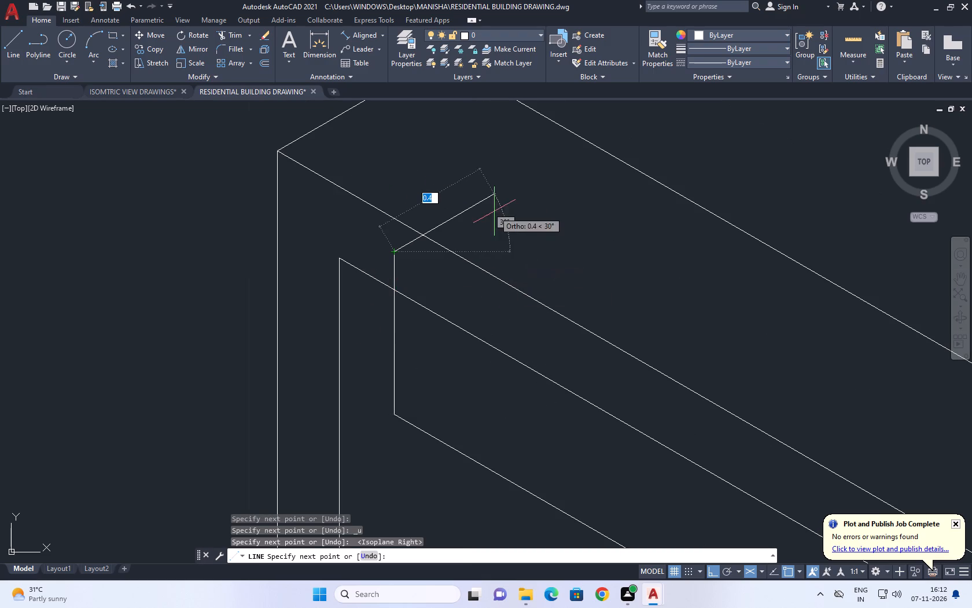
pyautogui.rightClick(494, 210)
pyautogui.click(522, 229)
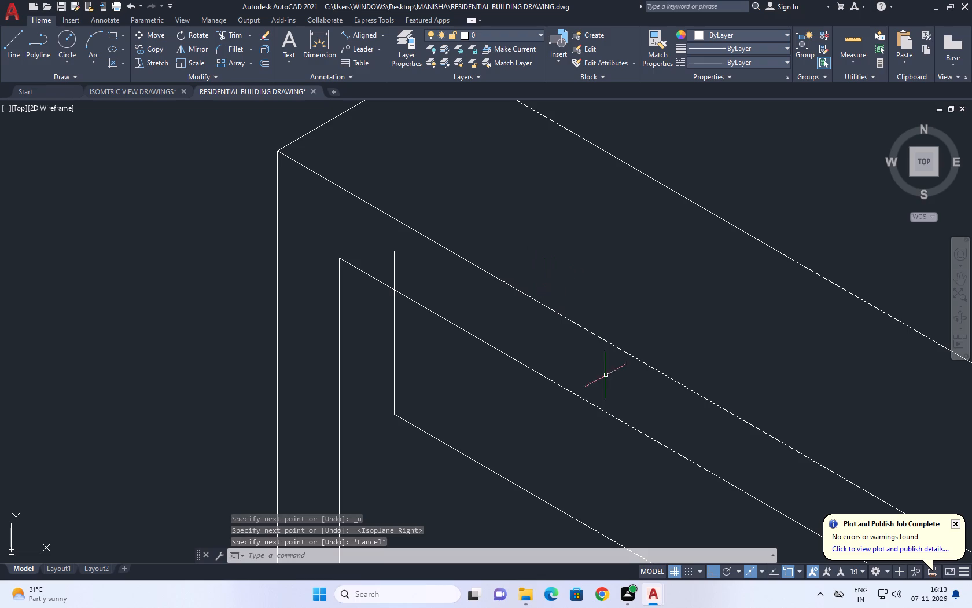
# Shorten the new vertical line so its upper end meets the frame's inner top edge.
pyautogui.click(393, 252)
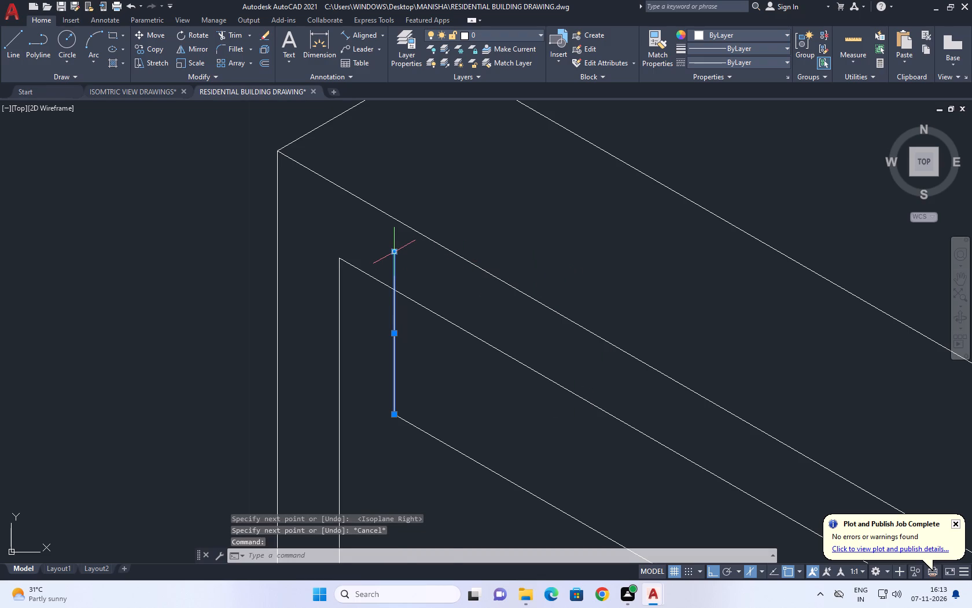
pyautogui.click(395, 252)
pyautogui.click(391, 288)
pyautogui.rightClick(407, 200)
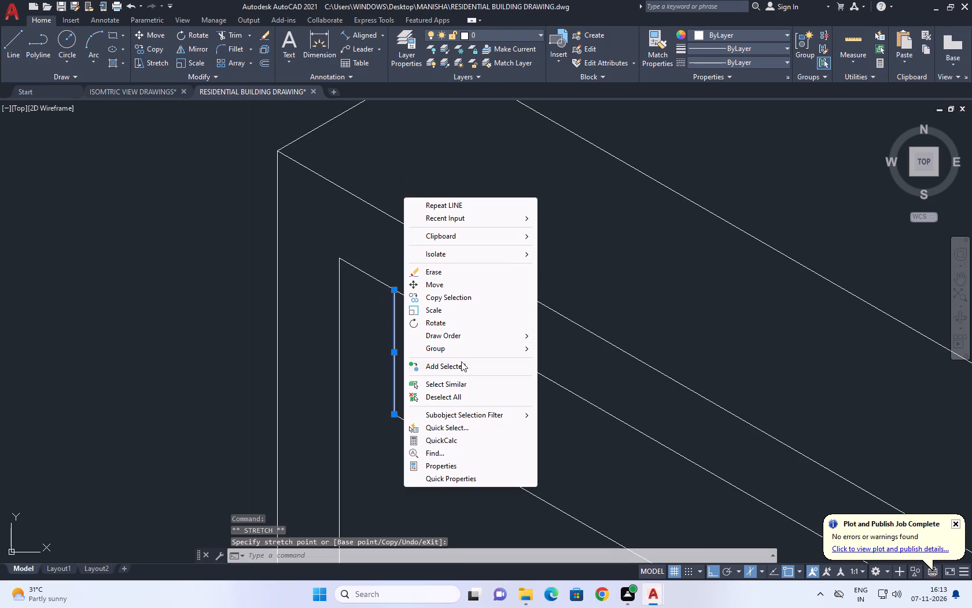
pyautogui.click(458, 394)
# Draw a vertical line about 6.3 long from the band's lower edge, near its new corner, down towards the tall frame's base.
pyautogui.scroll(-2, 451, 372)
pyautogui.moveTo(273, 383); pyautogui.dragTo(263, 384, button='middle')
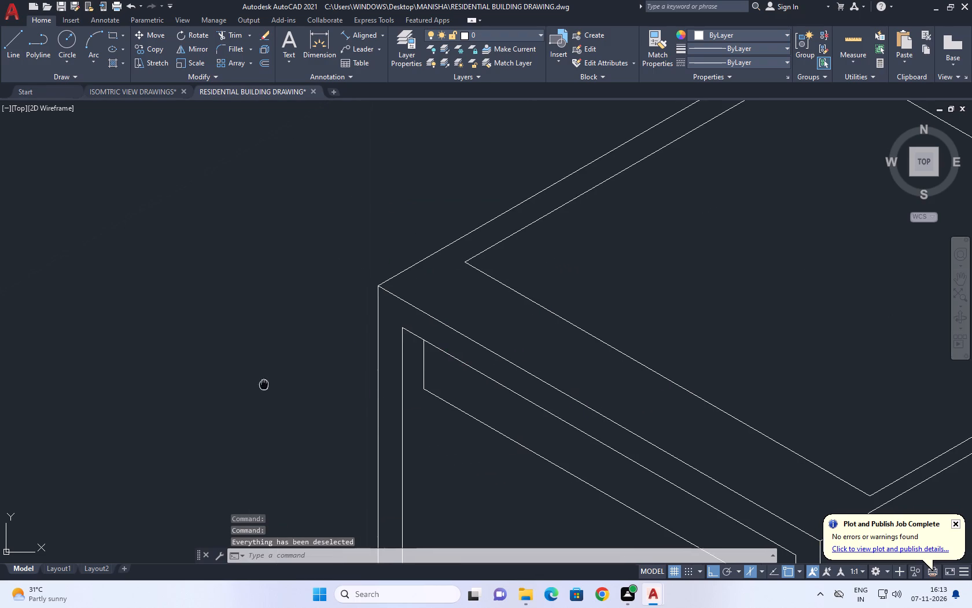
pyautogui.moveTo(263, 384); pyautogui.dragTo(252, 379, button='middle')
pyautogui.scroll(-2, 312, 371)
pyautogui.moveTo(374, 418); pyautogui.dragTo(484, 314, button='middle')
pyautogui.scroll(1, 484, 314)
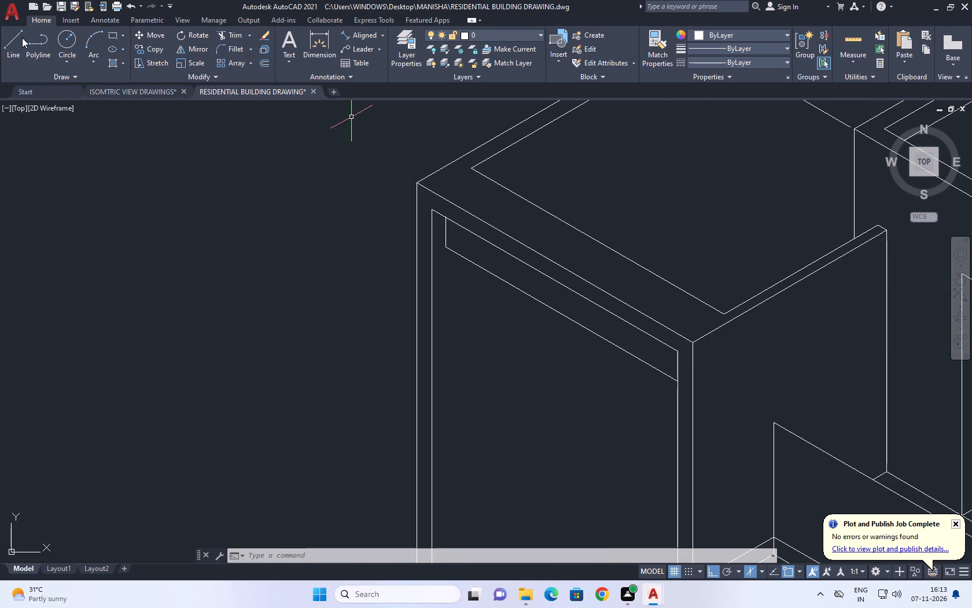
pyautogui.click(16, 44)
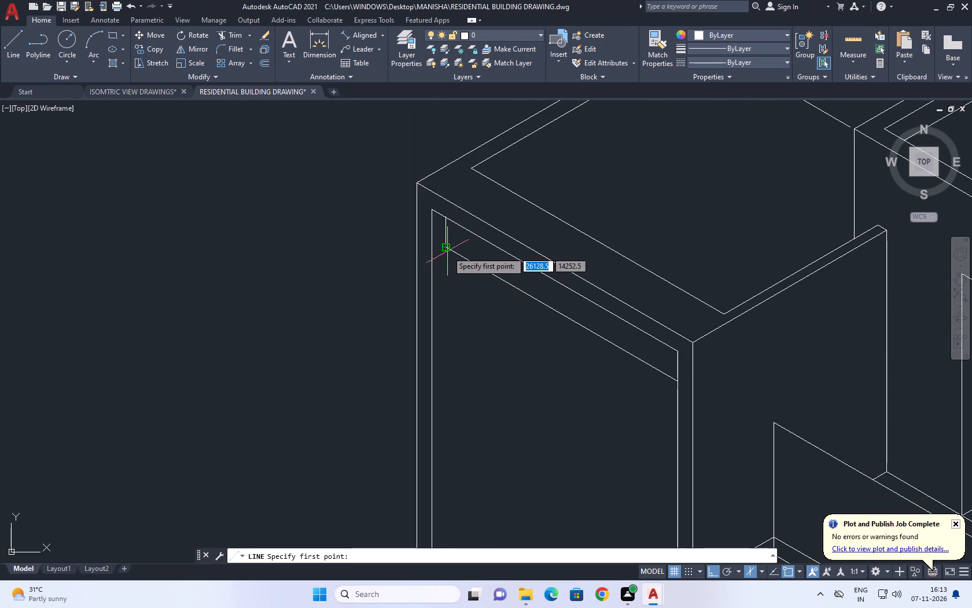
pyautogui.scroll(3, 450, 254)
pyautogui.click(452, 242)
pyautogui.scroll(-4, 502, 227)
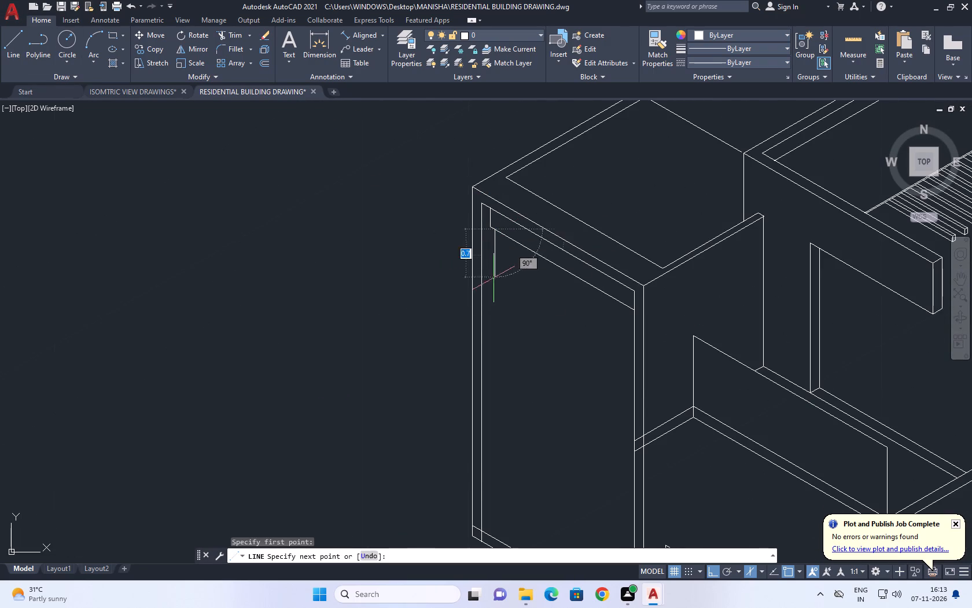
pyautogui.moveTo(505, 485); pyautogui.dragTo(583, 331, button='middle')
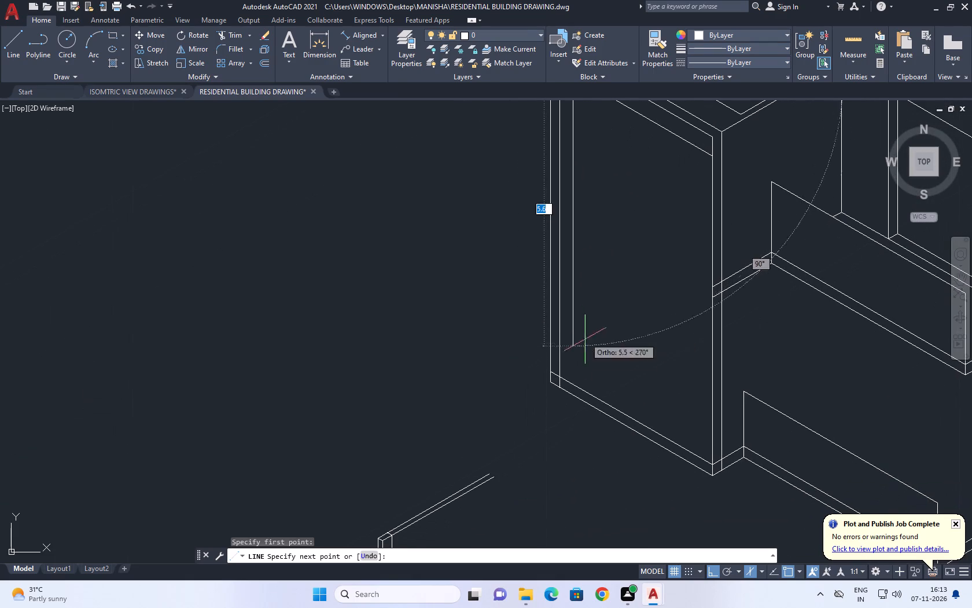
pyautogui.scroll(1, 588, 351)
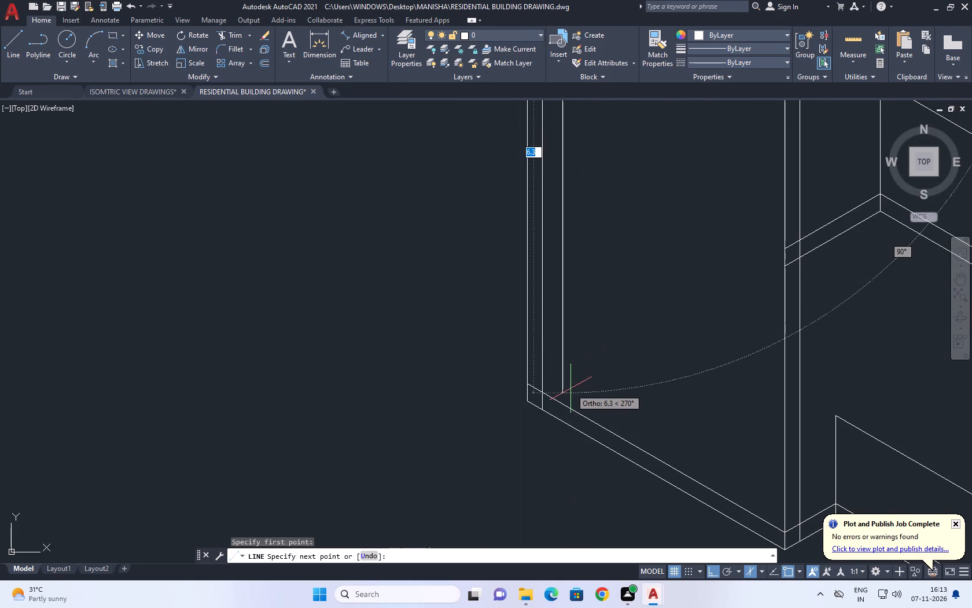
pyautogui.click(570, 389)
pyautogui.rightClick(716, 285)
pyautogui.click(743, 305)
pyautogui.scroll(-3, 625, 298)
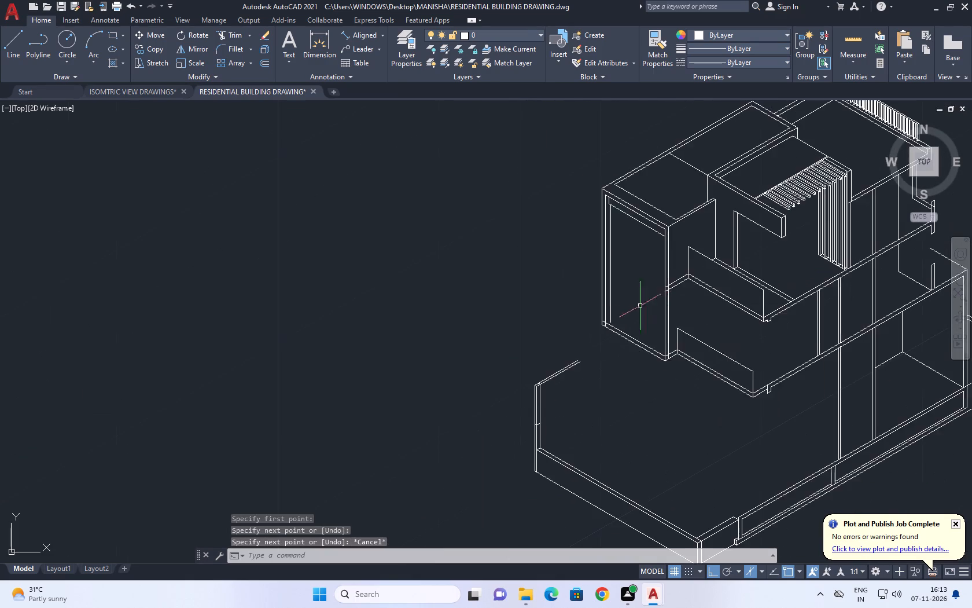
# Draw an isometric line on the left isoplane from the midpoint of the tall frame's inner left edge to just beyond its opposite side.
pyautogui.moveTo(509, 226); pyautogui.dragTo(535, 277, button='middle')
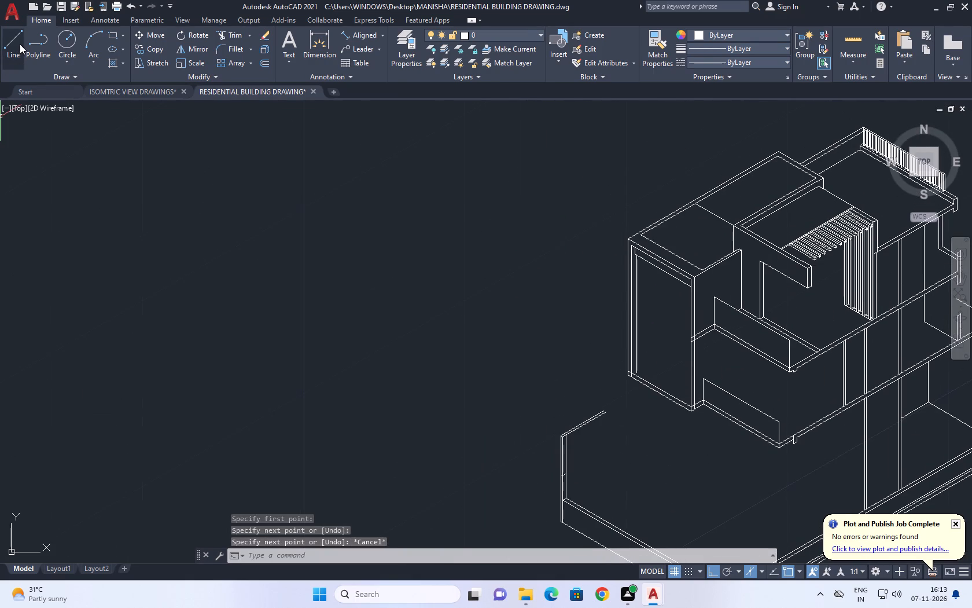
pyautogui.click(6, 40)
pyautogui.scroll(3, 649, 332)
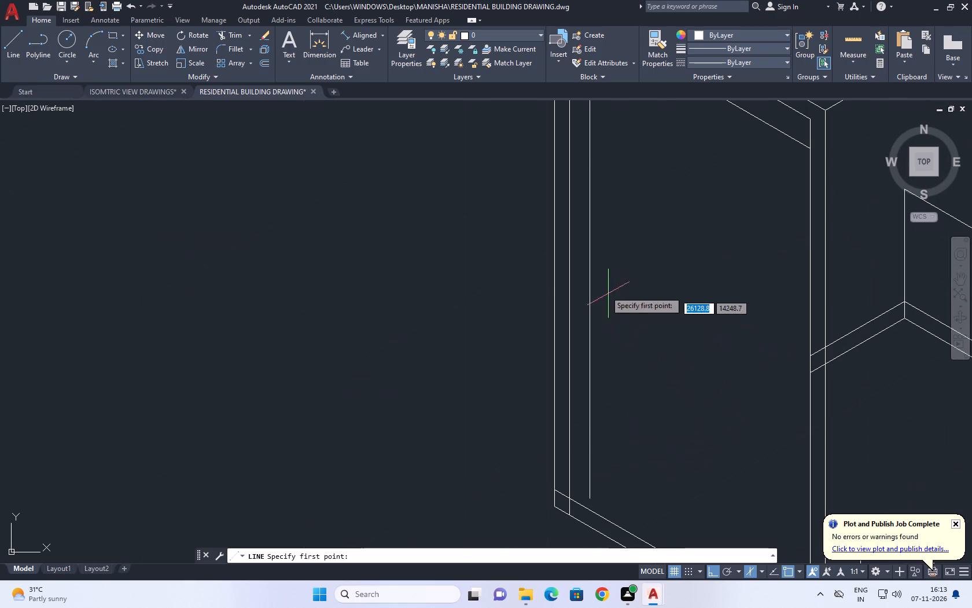
pyautogui.click(573, 250)
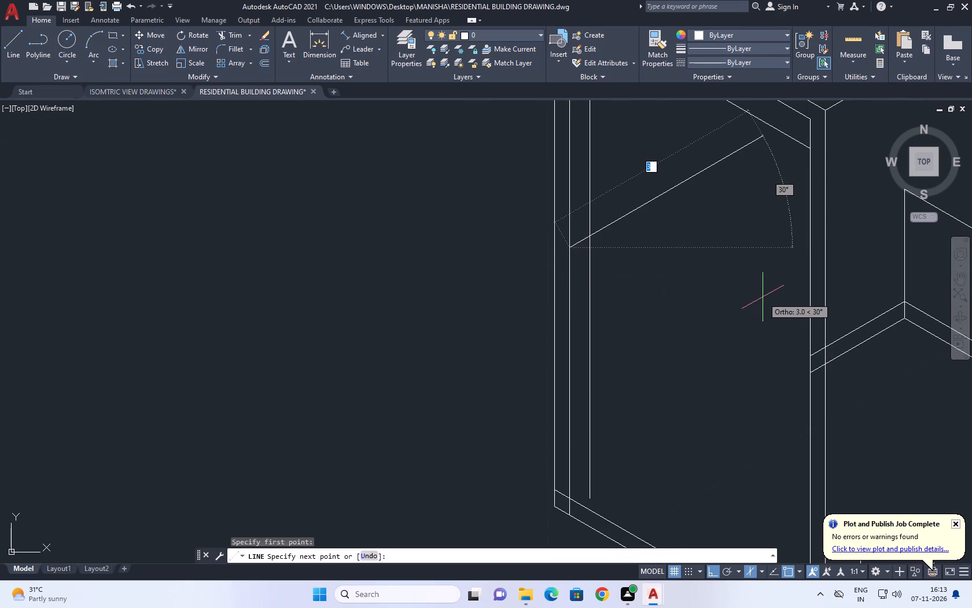
pyautogui.press('F5')
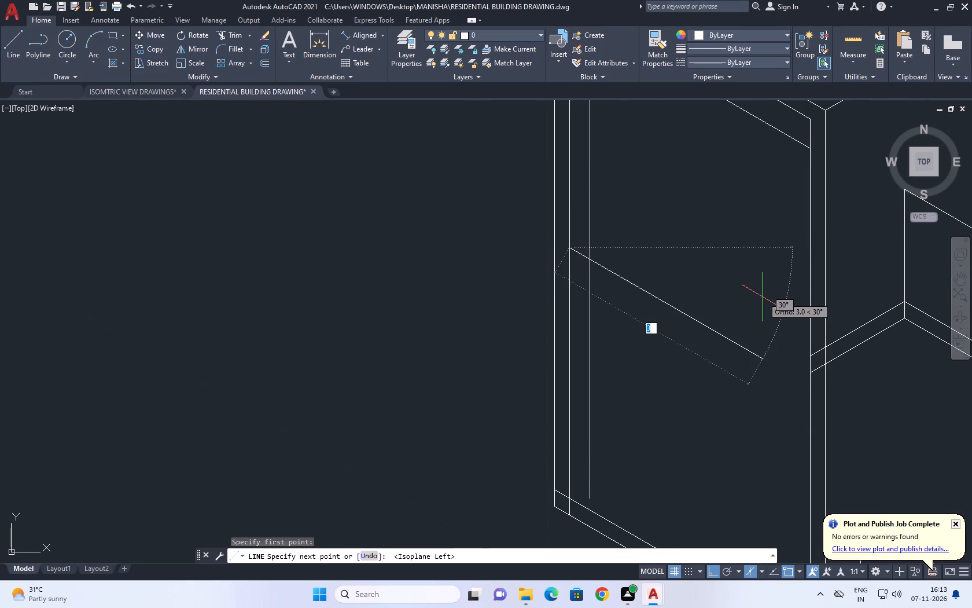
pyautogui.scroll(1, 823, 425)
pyautogui.moveTo(820, 426); pyautogui.dragTo(790, 419, button='middle')
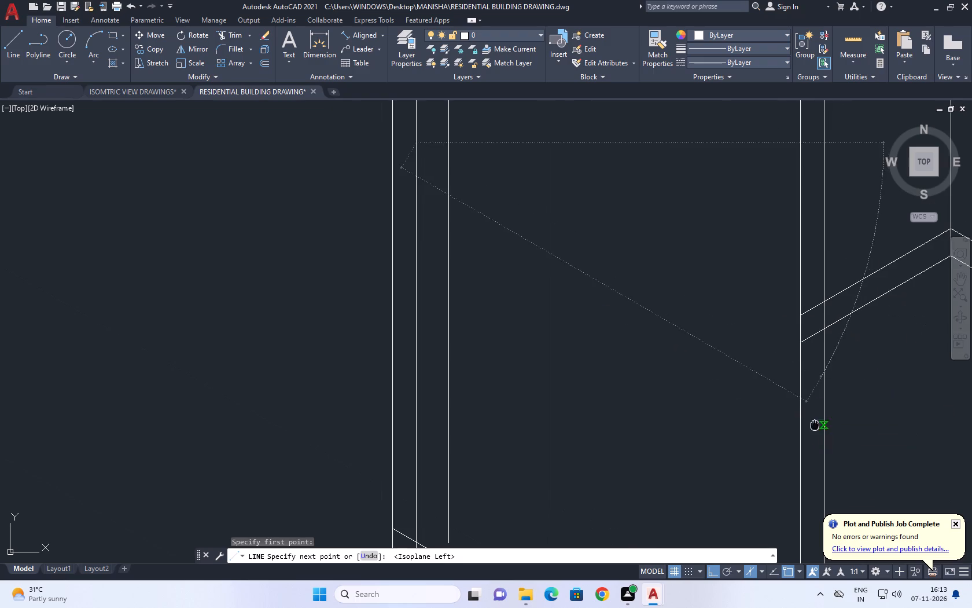
pyautogui.moveTo(790, 419); pyautogui.dragTo(606, 364, button='middle')
pyautogui.click(623, 324)
pyautogui.rightClick(689, 299)
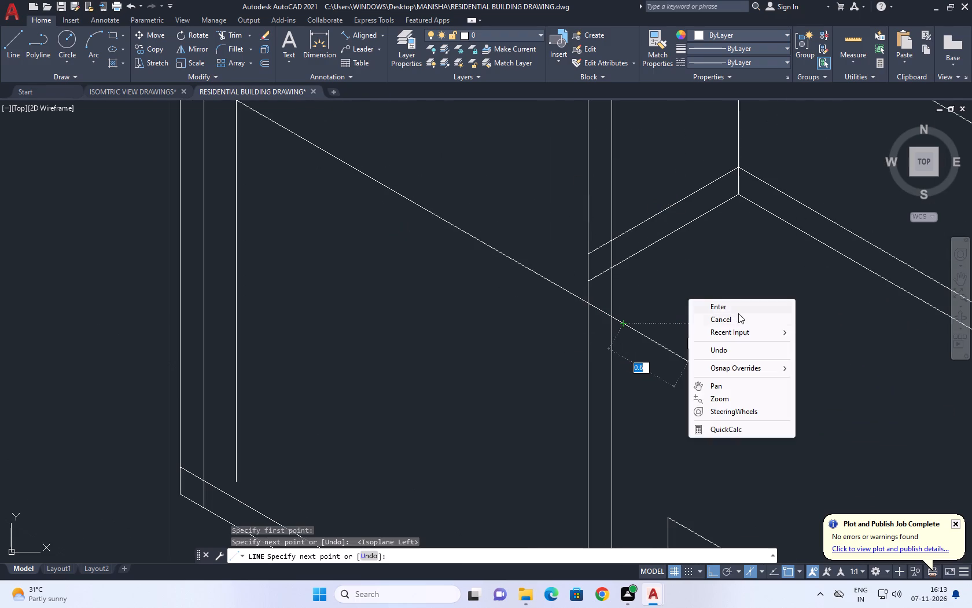
pyautogui.click(739, 314)
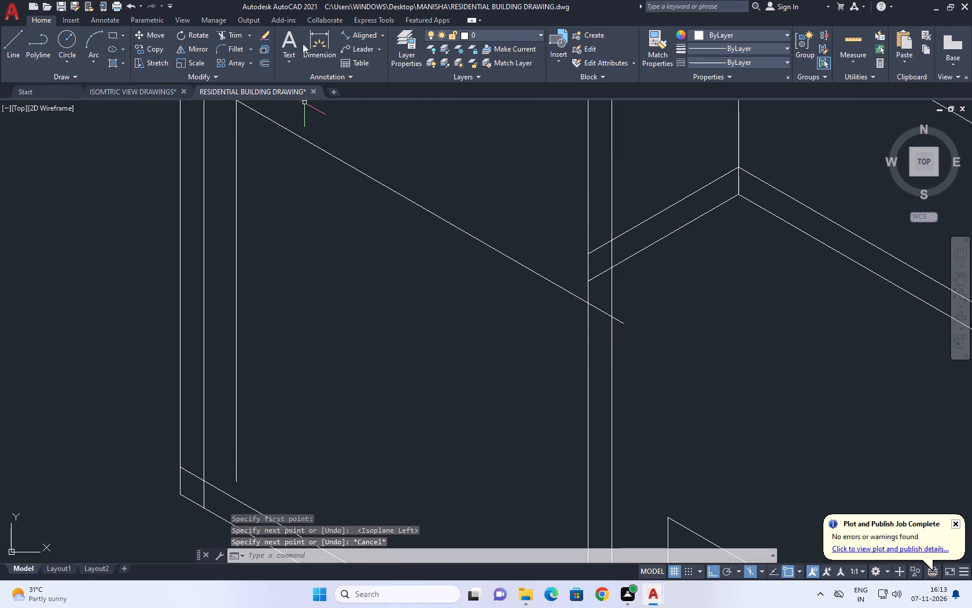
# Trim the new line's overshoot back to the tall frame's inner right vertical edge.
pyautogui.click(229, 38)
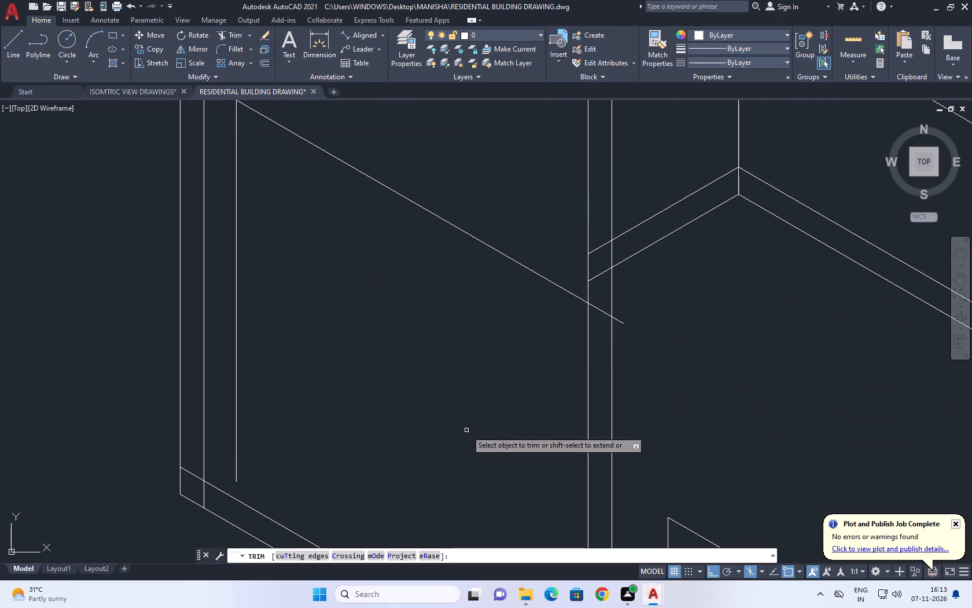
pyautogui.scroll(3, 558, 365)
pyautogui.moveTo(753, 216); pyautogui.dragTo(755, 292, button='middle')
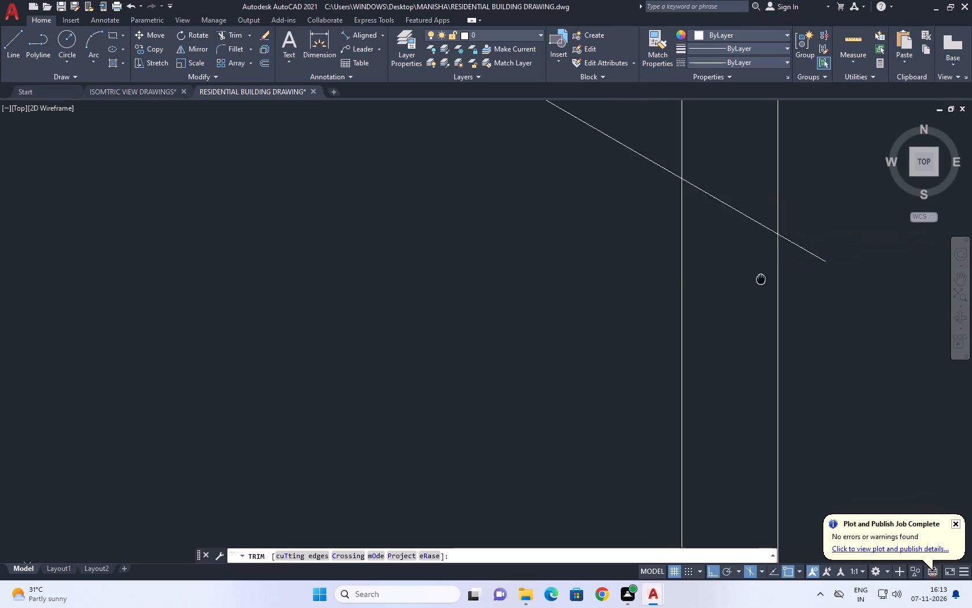
pyautogui.moveTo(755, 292); pyautogui.dragTo(676, 372, button='middle')
pyautogui.moveTo(676, 301); pyautogui.dragTo(665, 306)
pyautogui.moveTo(642, 337); pyautogui.dragTo(658, 352)
pyautogui.click(731, 347)
pyautogui.moveTo(730, 373); pyautogui.dragTo(740, 386)
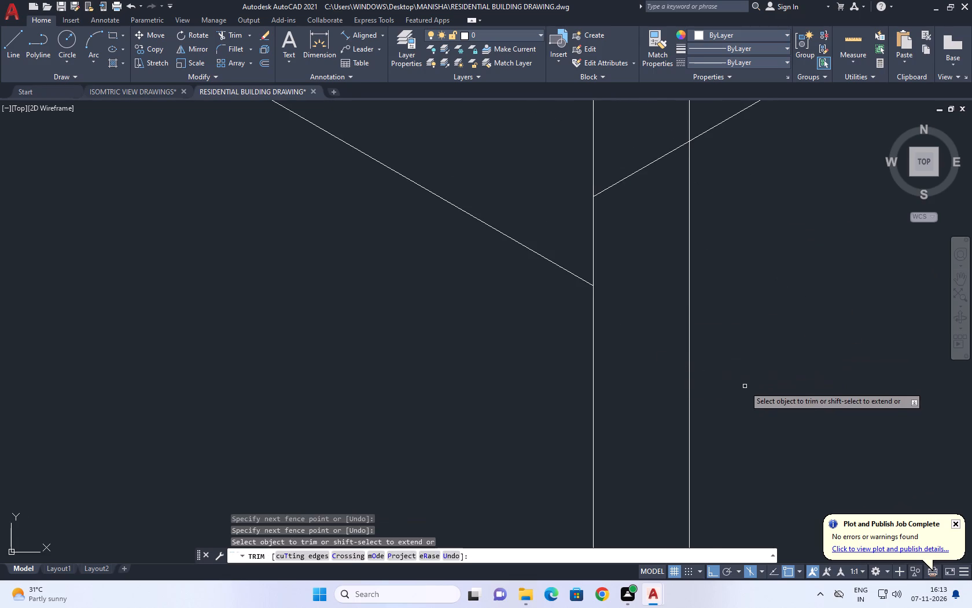
pyautogui.rightClick(437, 325)
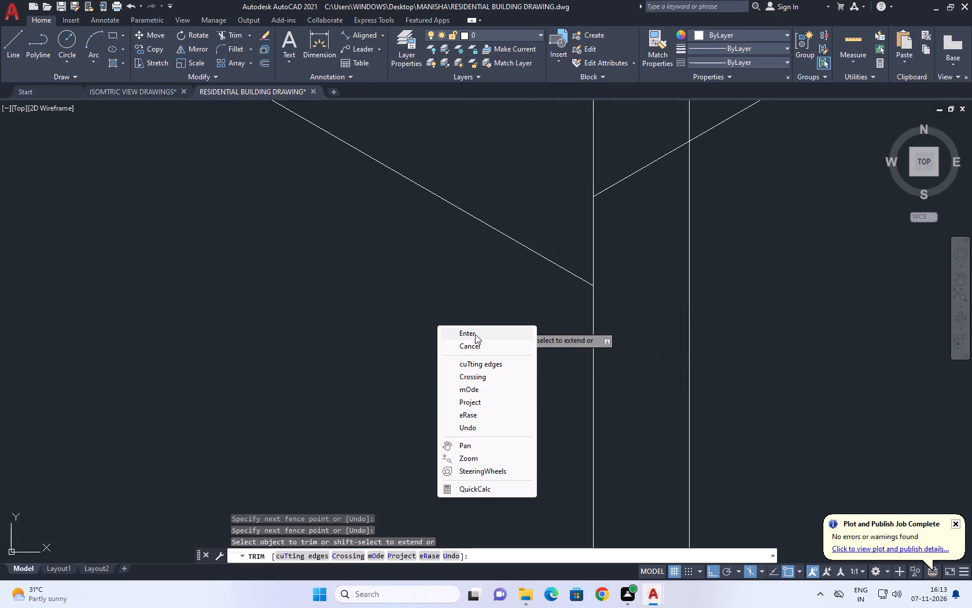
pyautogui.click(473, 349)
# Copy the line across the recess twice, 0.1 below and 0.1 above the original.
pyautogui.scroll(-6, 525, 346)
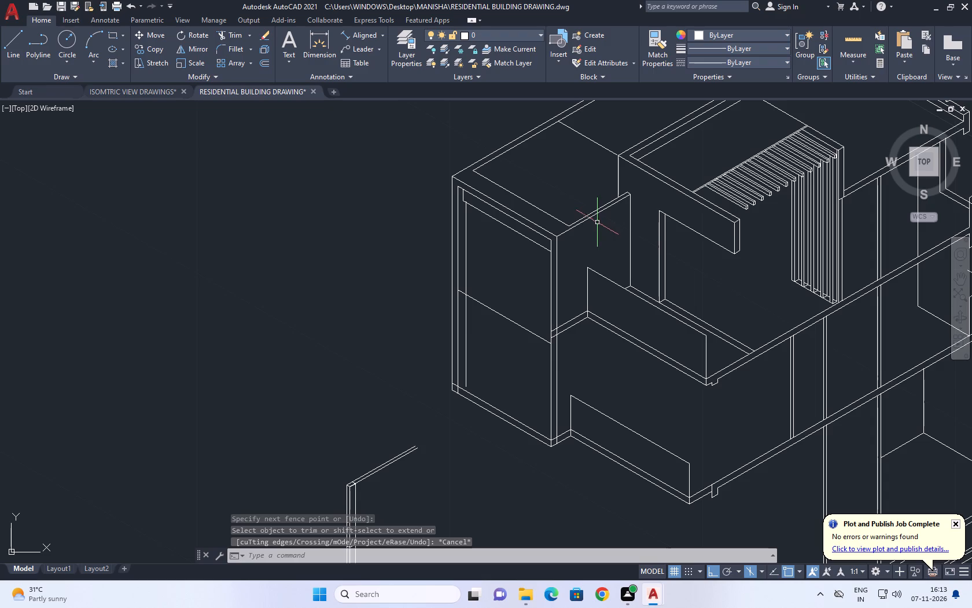
pyautogui.scroll(2, 494, 319)
pyautogui.moveTo(496, 317); pyautogui.dragTo(505, 322, button='middle')
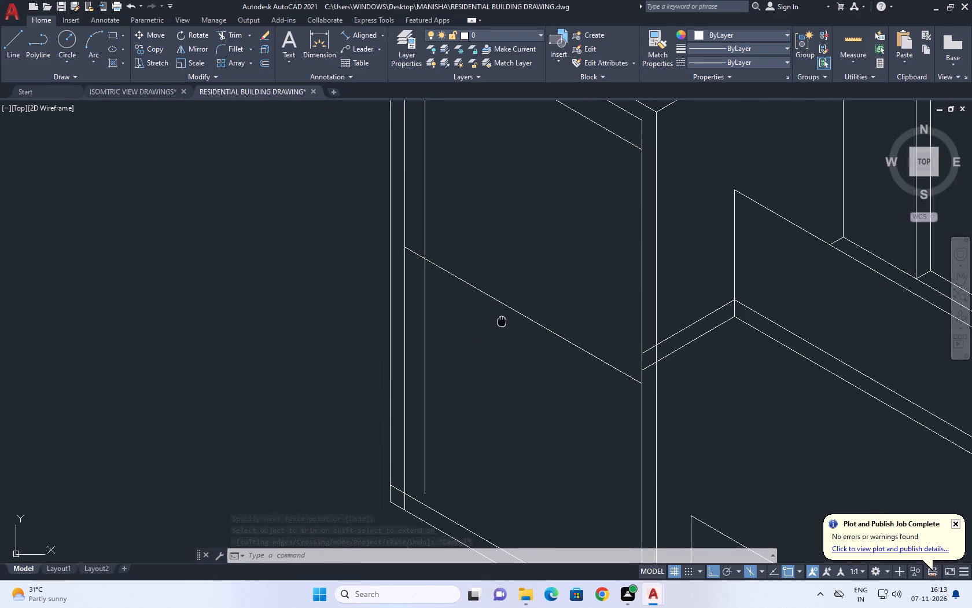
pyautogui.moveTo(505, 322); pyautogui.dragTo(598, 338, button='middle')
pyautogui.moveTo(599, 317); pyautogui.dragTo(591, 331)
pyautogui.moveTo(591, 332); pyautogui.dragTo(586, 332)
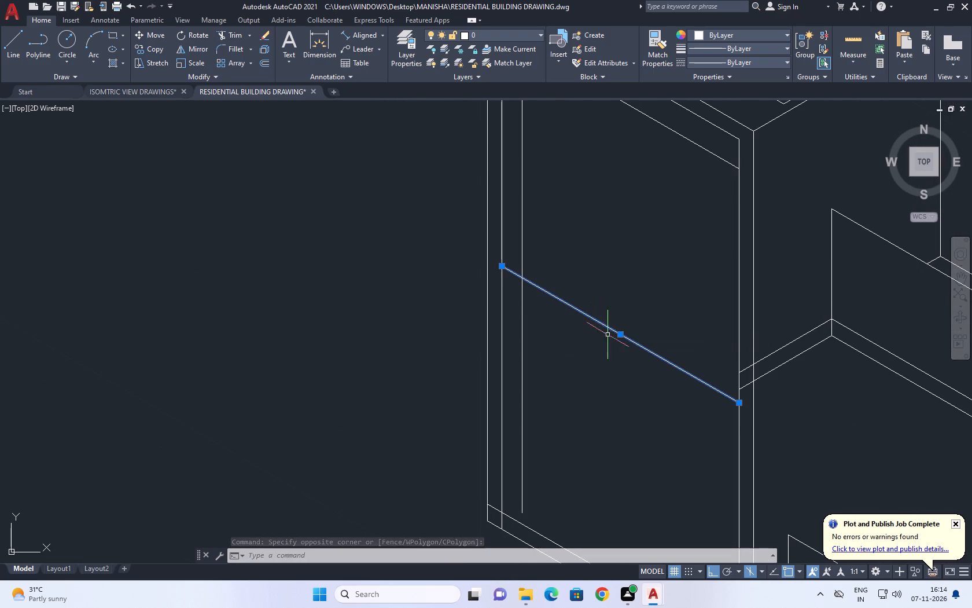
pyautogui.moveTo(150, 52); pyautogui.dragTo(165, 57)
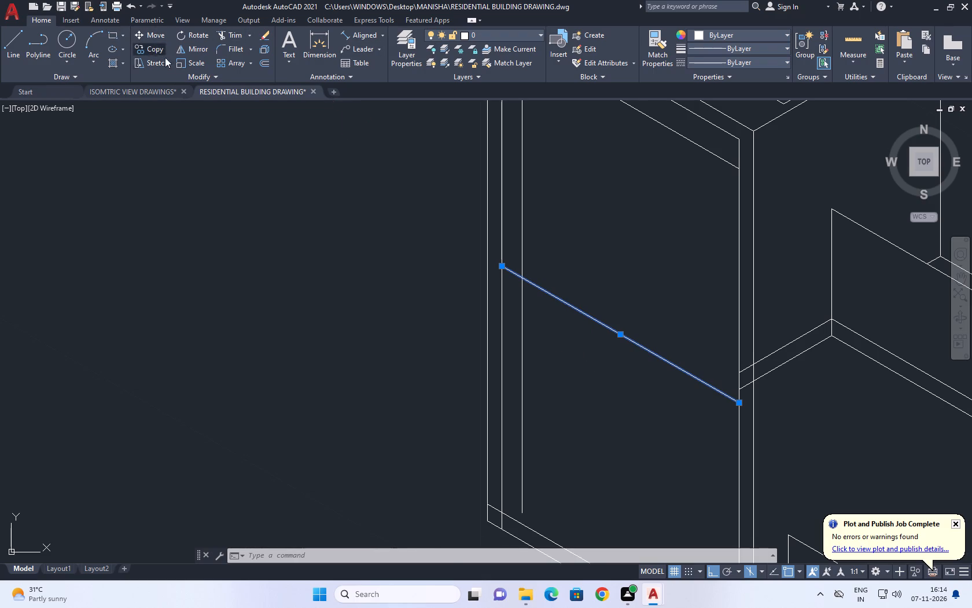
pyautogui.moveTo(165, 57); pyautogui.dragTo(160, 55)
pyautogui.moveTo(568, 361); pyautogui.dragTo(568, 367)
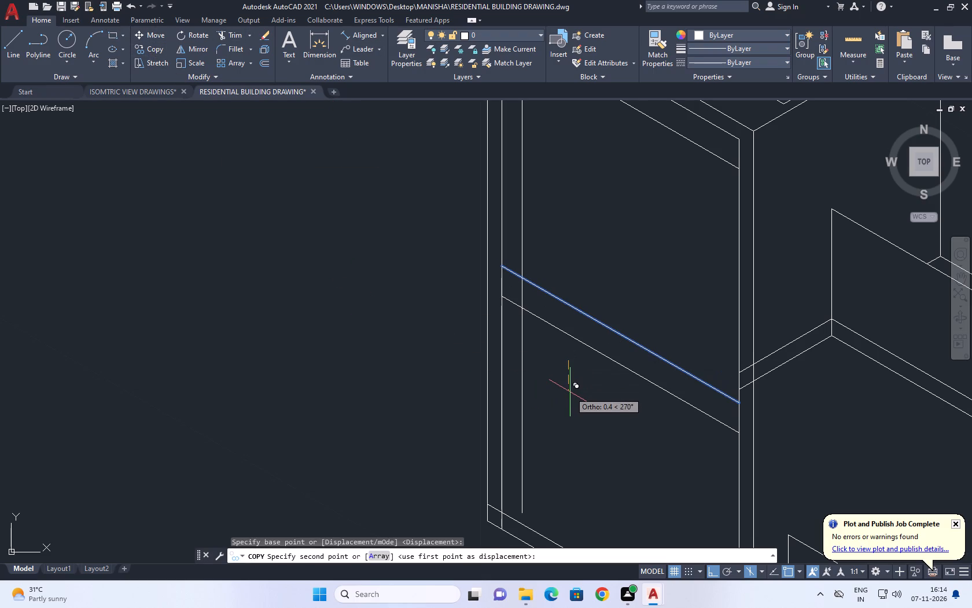
pyautogui.press('0')
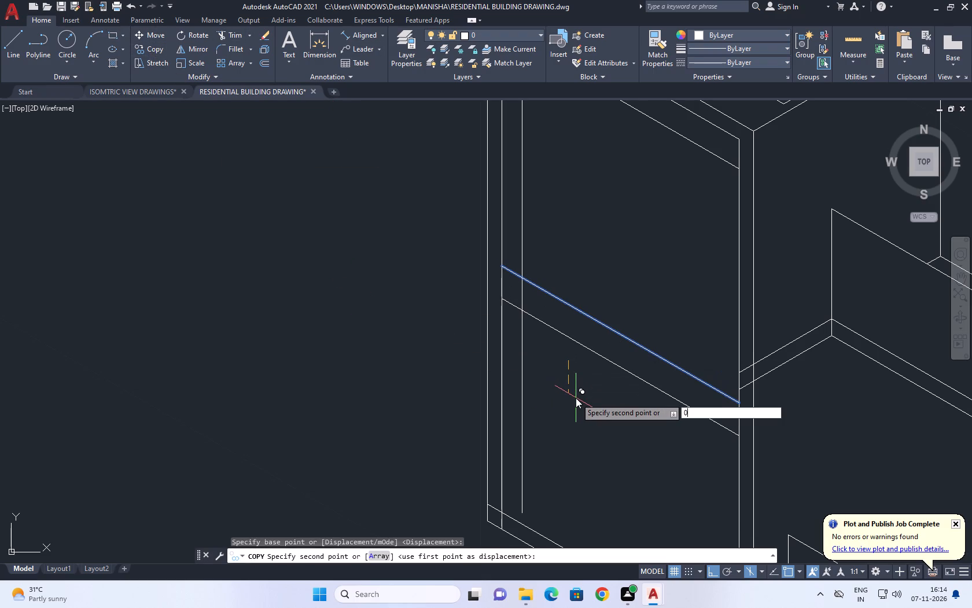
pyautogui.press('.')
pyautogui.press('1')
pyautogui.press('Return')
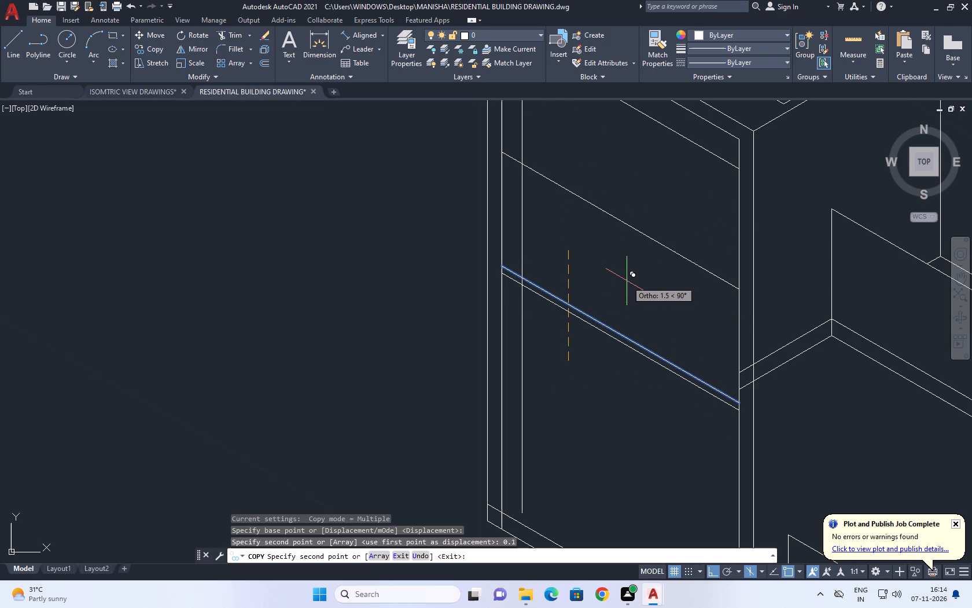
pyautogui.write('0.1')
pyautogui.press('Return')
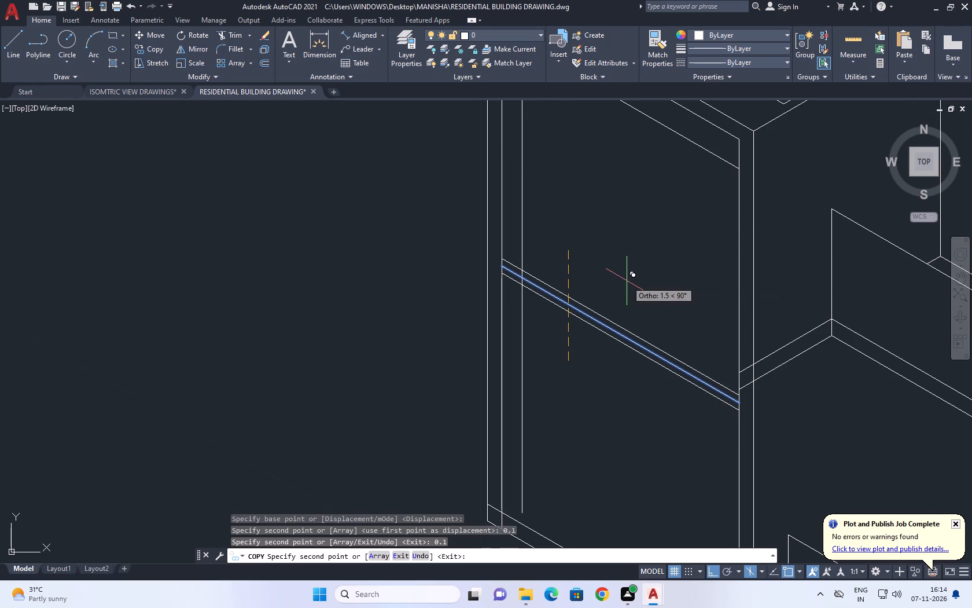
pyautogui.rightClick(625, 410)
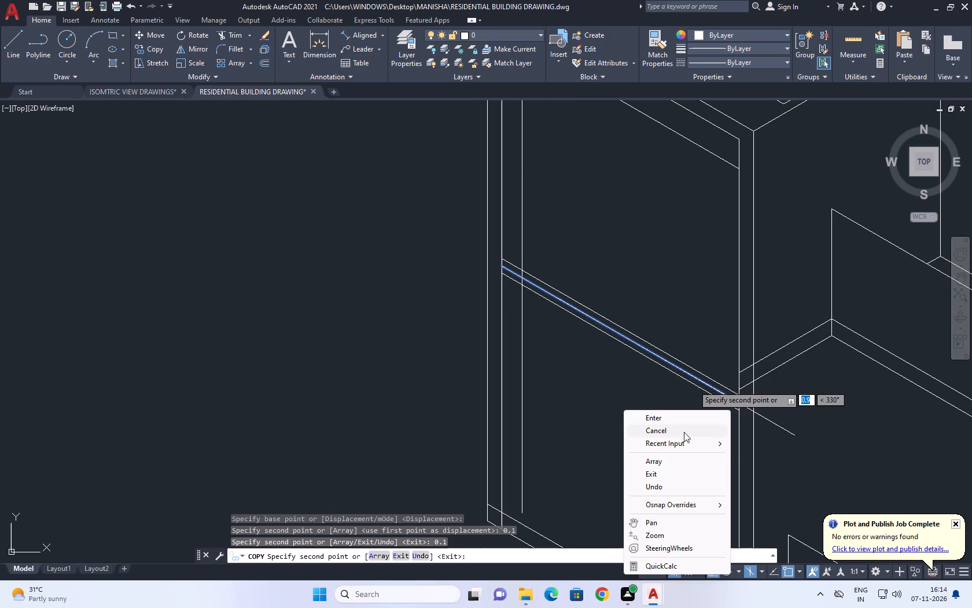
pyautogui.click(684, 432)
# Erase the original middle line between the two copies.
pyautogui.moveTo(682, 383); pyautogui.dragTo(636, 409, button='middle')
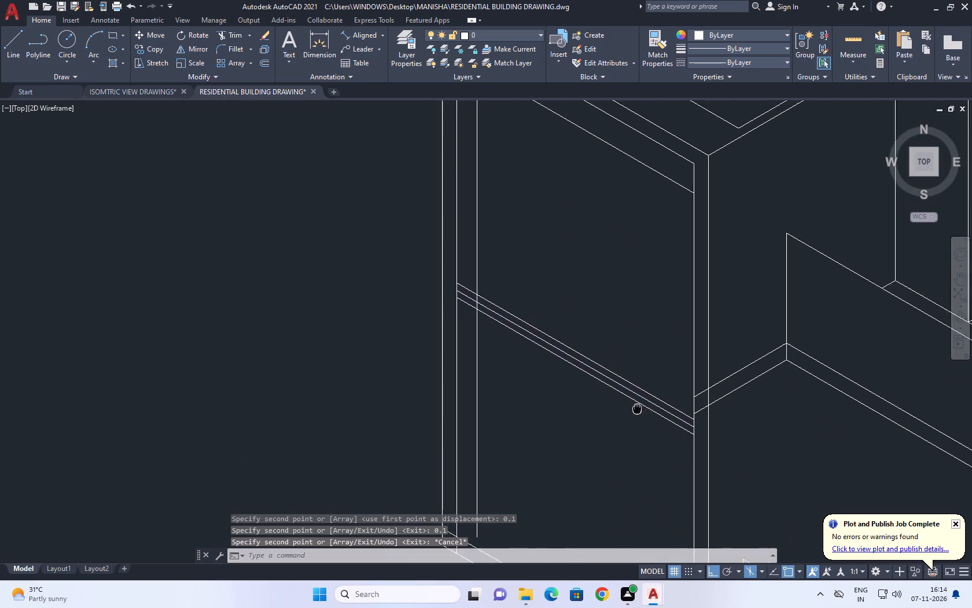
pyautogui.moveTo(636, 409); pyautogui.dragTo(647, 474, button='middle')
pyautogui.moveTo(645, 475); pyautogui.dragTo(648, 434, button='middle')
pyautogui.scroll(1, 645, 475)
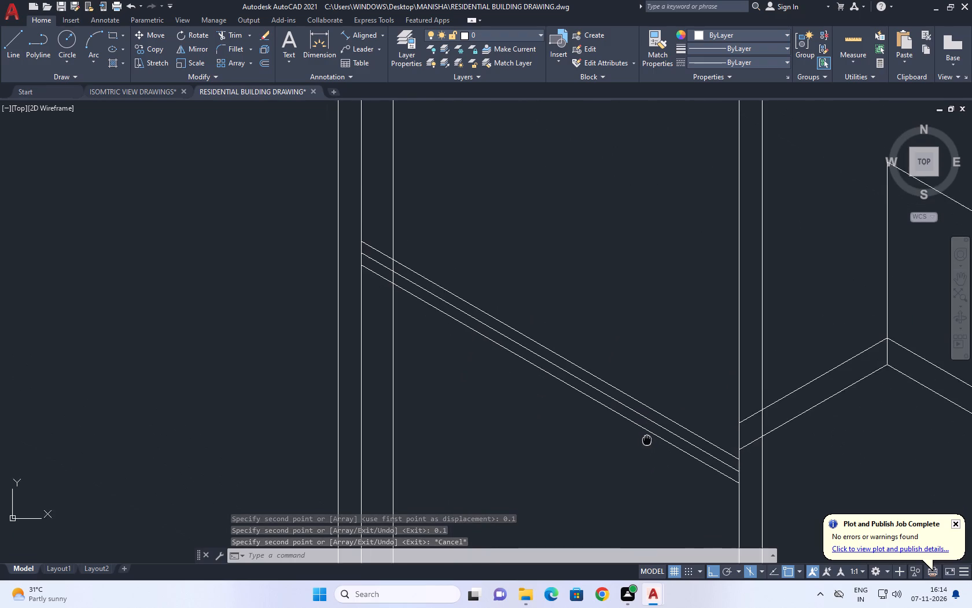
pyautogui.moveTo(648, 434); pyautogui.dragTo(653, 420, button='middle')
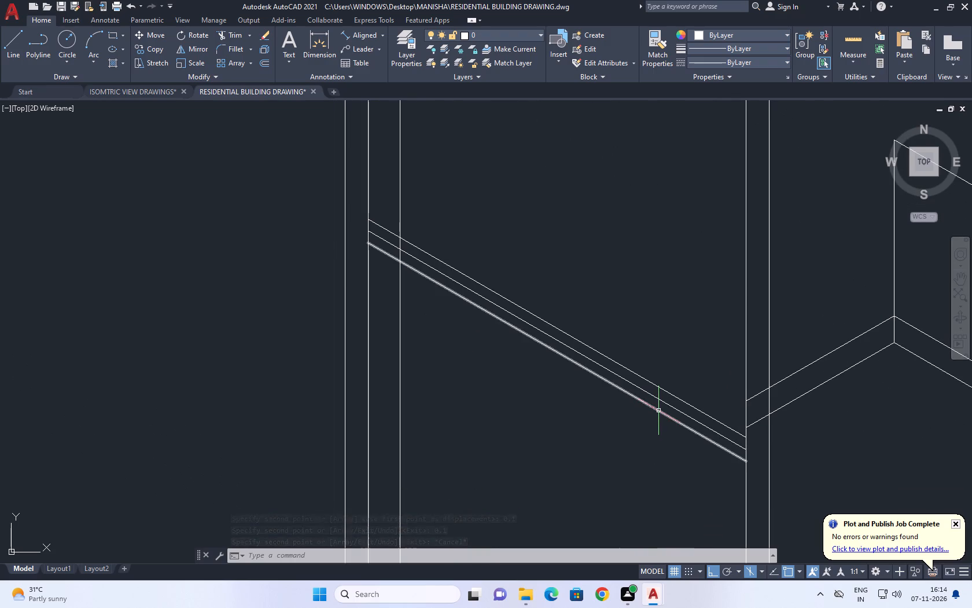
pyautogui.click(649, 394)
pyautogui.rightClick(683, 276)
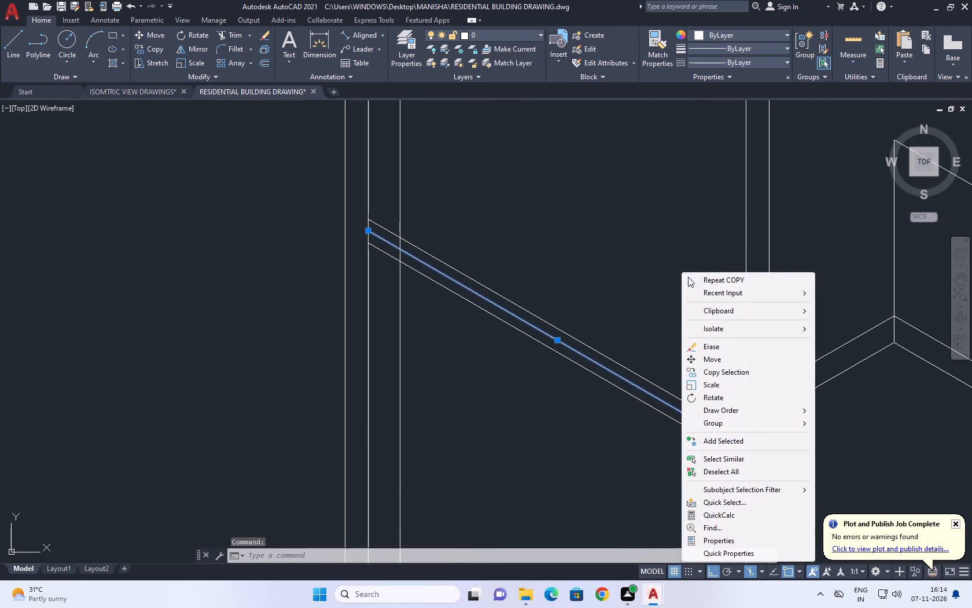
pyautogui.click(720, 346)
# Move the recess's inner vertical line about 0.5 along the isometric axis, away from the frame's left edge.
pyautogui.moveTo(340, 332); pyautogui.dragTo(359, 341, button='middle')
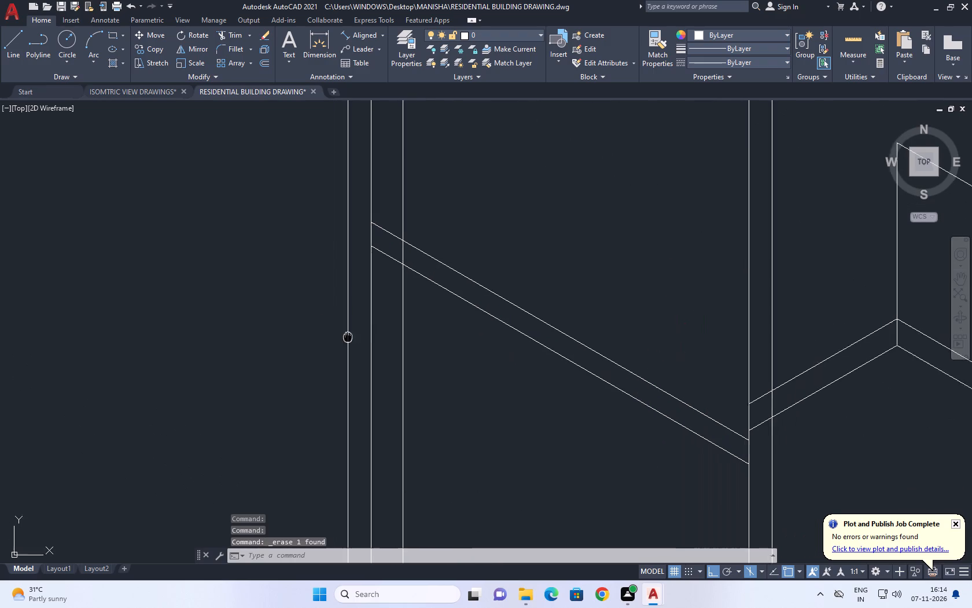
pyautogui.moveTo(359, 341); pyautogui.dragTo(370, 345, button='middle')
pyautogui.scroll(-3, 375, 347)
pyautogui.moveTo(451, 340); pyautogui.dragTo(503, 400, button='middle')
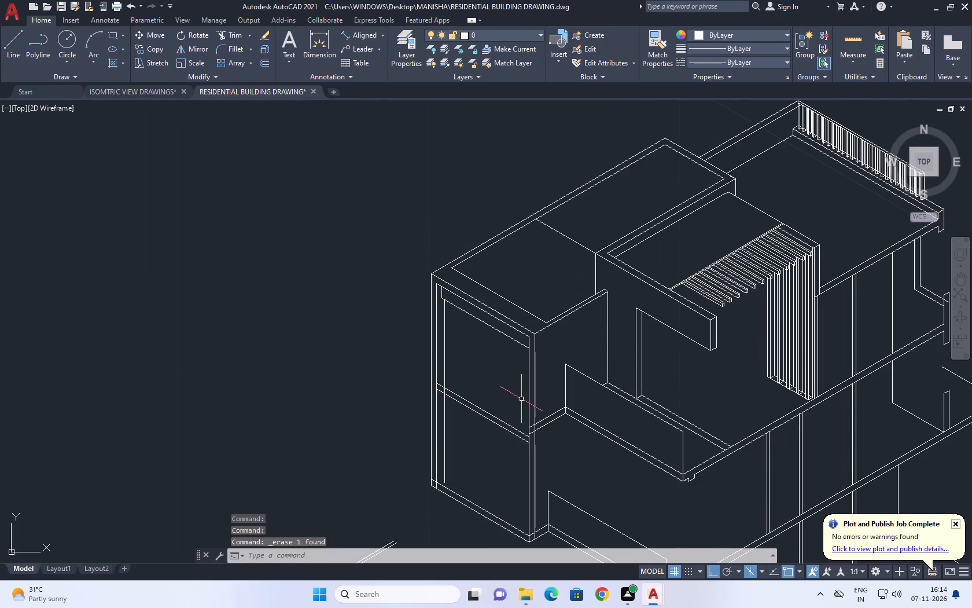
pyautogui.scroll(2, 446, 335)
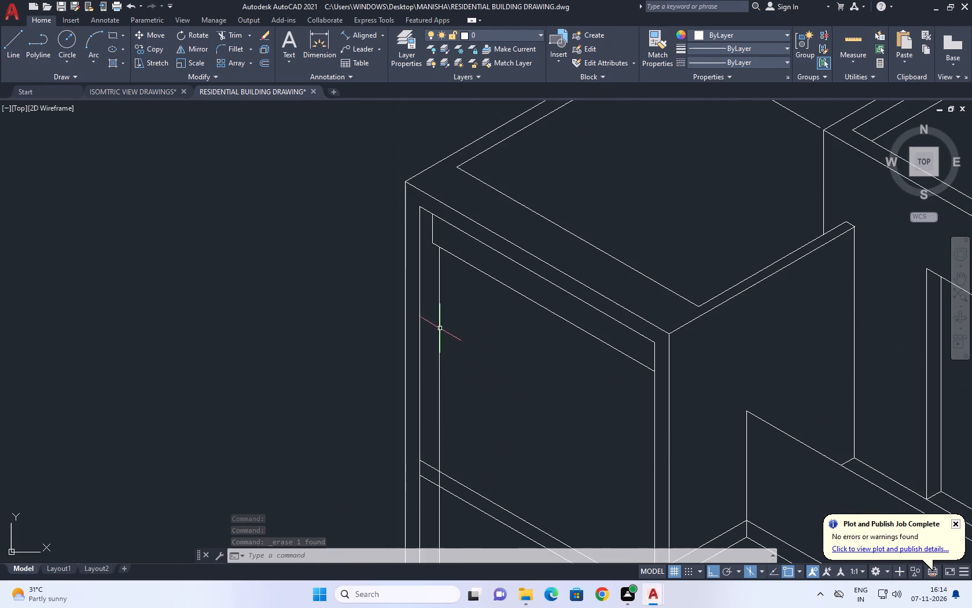
pyautogui.click(433, 300)
pyautogui.click(433, 296)
pyautogui.click(446, 324)
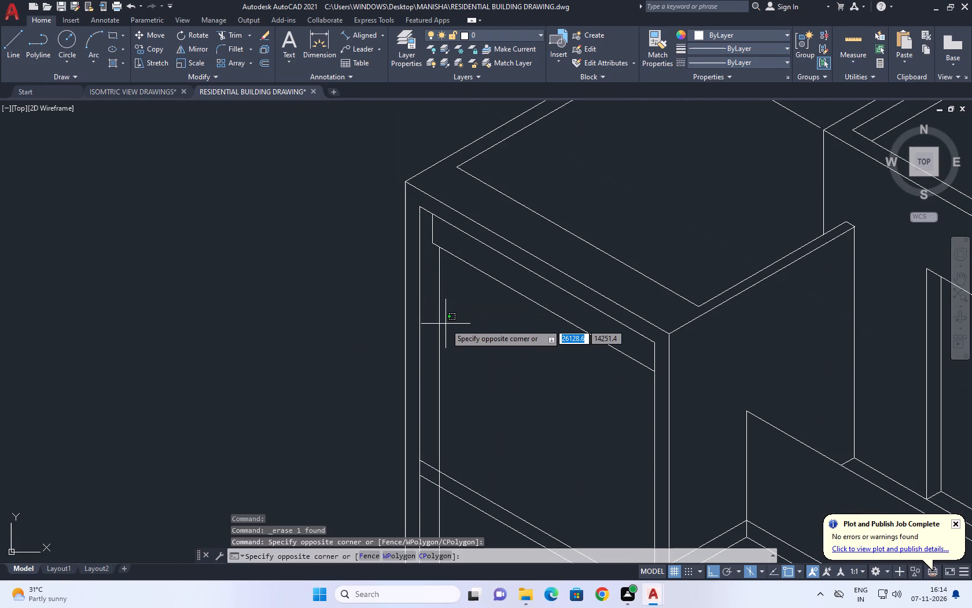
pyautogui.click(437, 316)
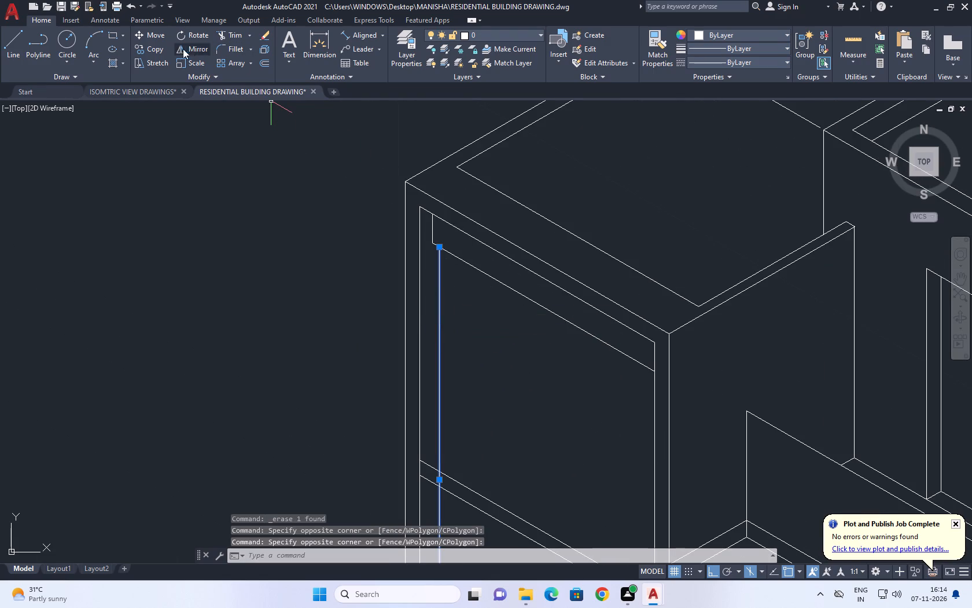
pyautogui.click(151, 39)
pyautogui.click(471, 316)
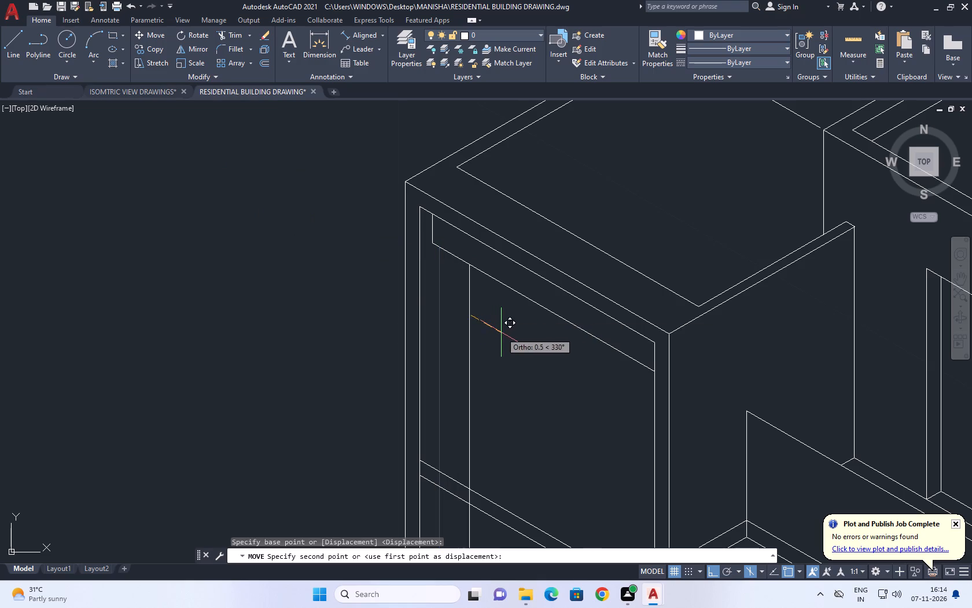
pyautogui.click(504, 334)
# Move the same vertical line about 0.4 back along the isometric axis towards the frame's left edge.
pyautogui.click(503, 335)
pyautogui.click(472, 311)
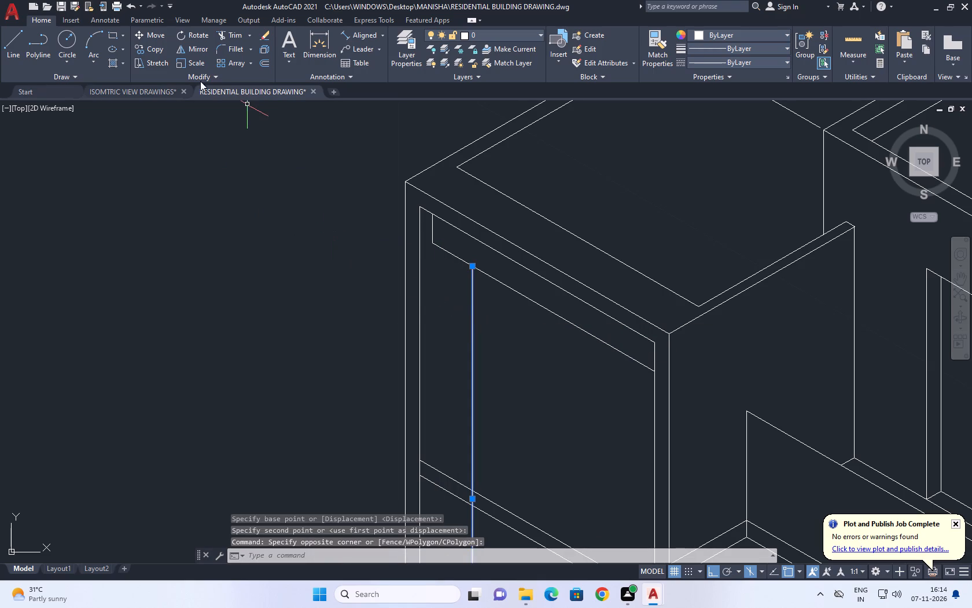
pyautogui.moveTo(150, 34); pyautogui.dragTo(150, 28)
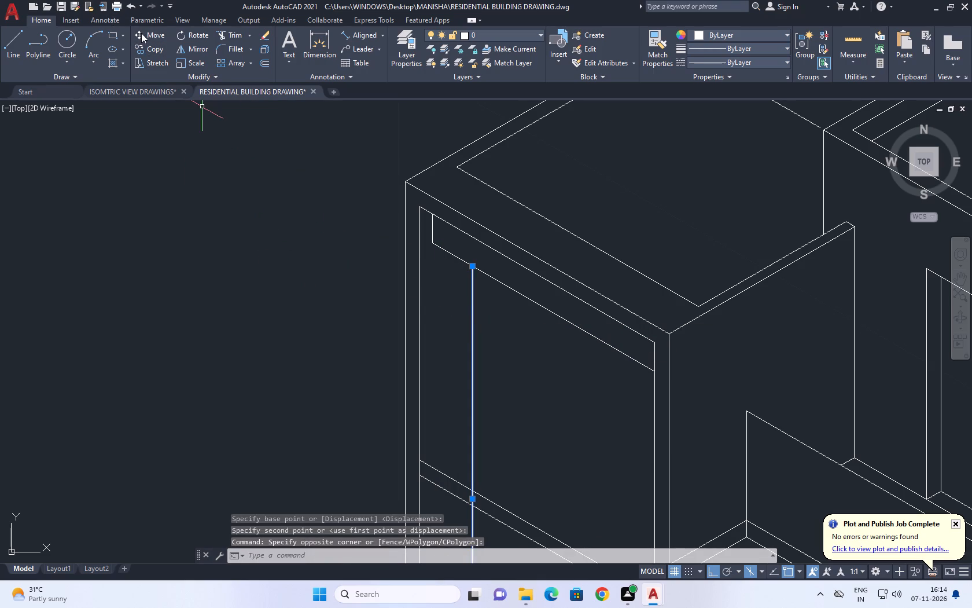
pyautogui.click(141, 33)
pyautogui.click(286, 280)
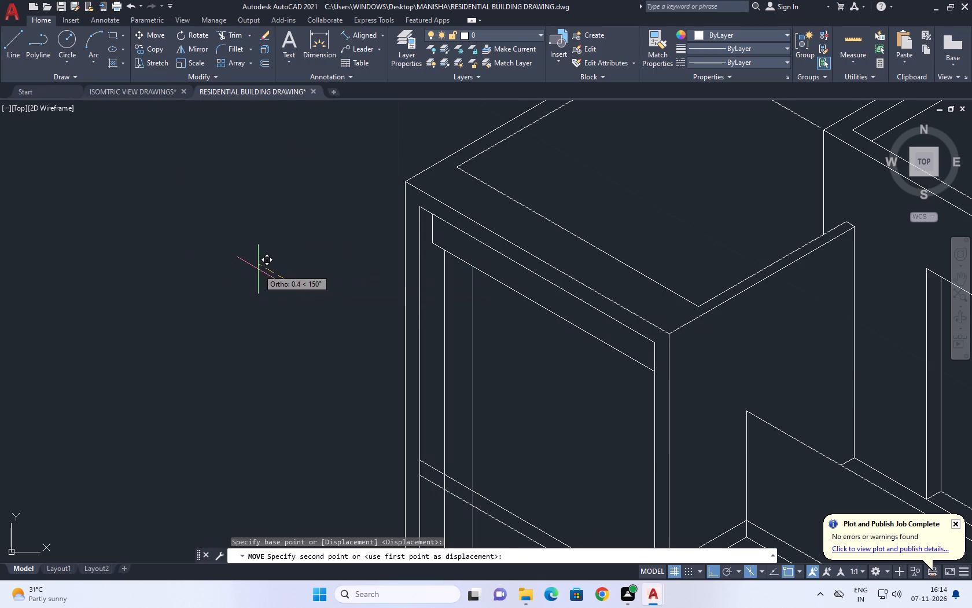
pyautogui.click(260, 270)
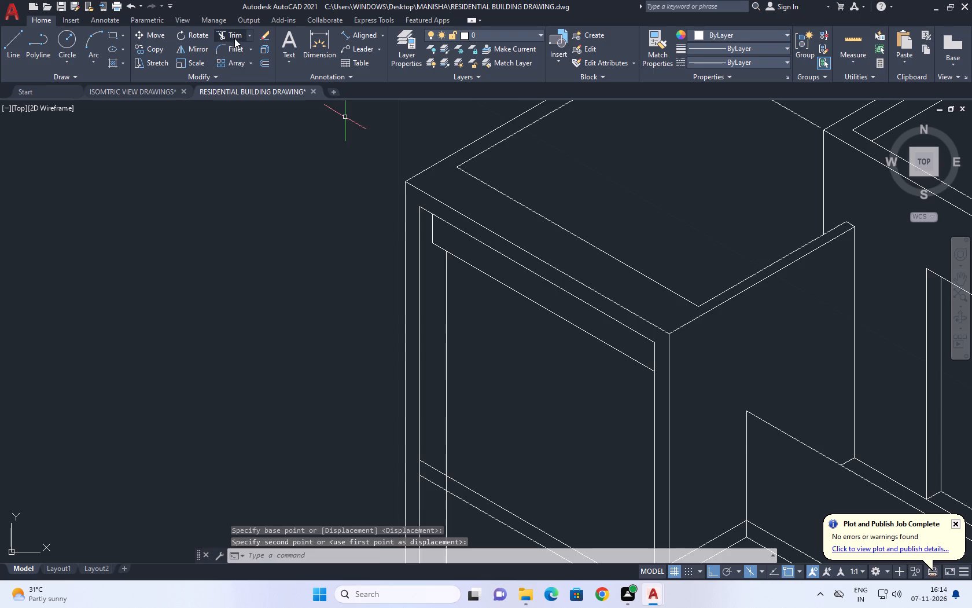
# Trim the cross band's two lines where they extend past the recess's inner vertical line towards the frame's left edge.
pyautogui.click(234, 37)
pyautogui.moveTo(461, 306); pyautogui.dragTo(451, 142, button='middle')
pyautogui.scroll(-1, 457, 153)
pyautogui.scroll(2, 434, 279)
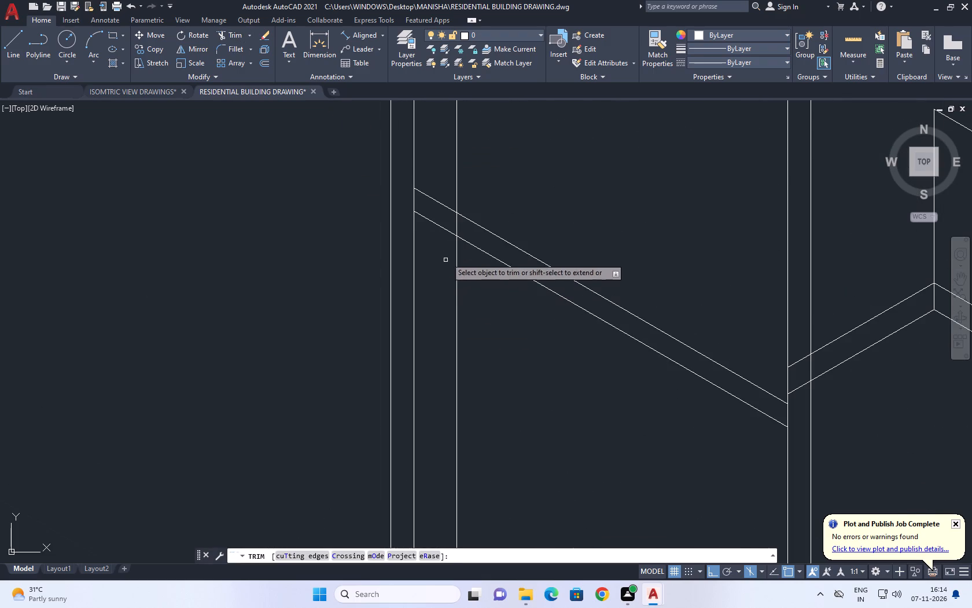
pyautogui.click(449, 239)
pyautogui.click(449, 201)
pyautogui.scroll(-2, 479, 324)
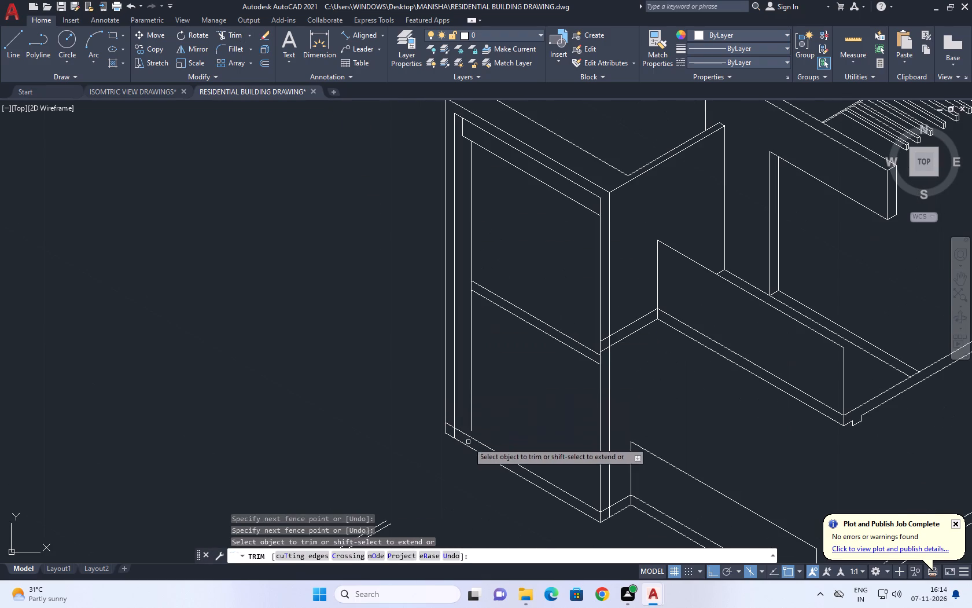
pyautogui.rightClick(532, 401)
pyautogui.click(568, 419)
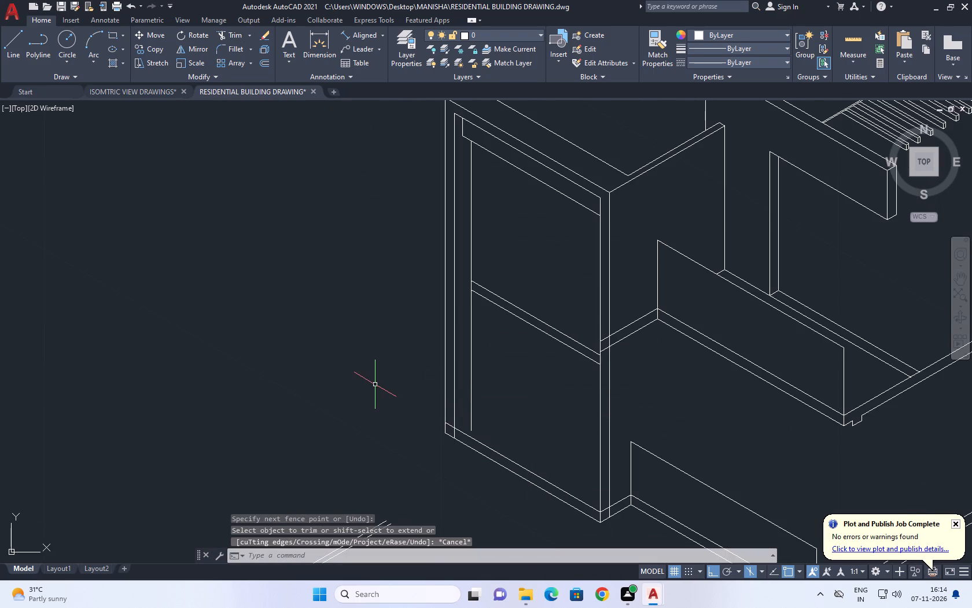
# Copy the cross band's lower line straight down, to just above the lower end of the recess's inner vertical line.
pyautogui.moveTo(539, 440); pyautogui.dragTo(532, 429, button='middle')
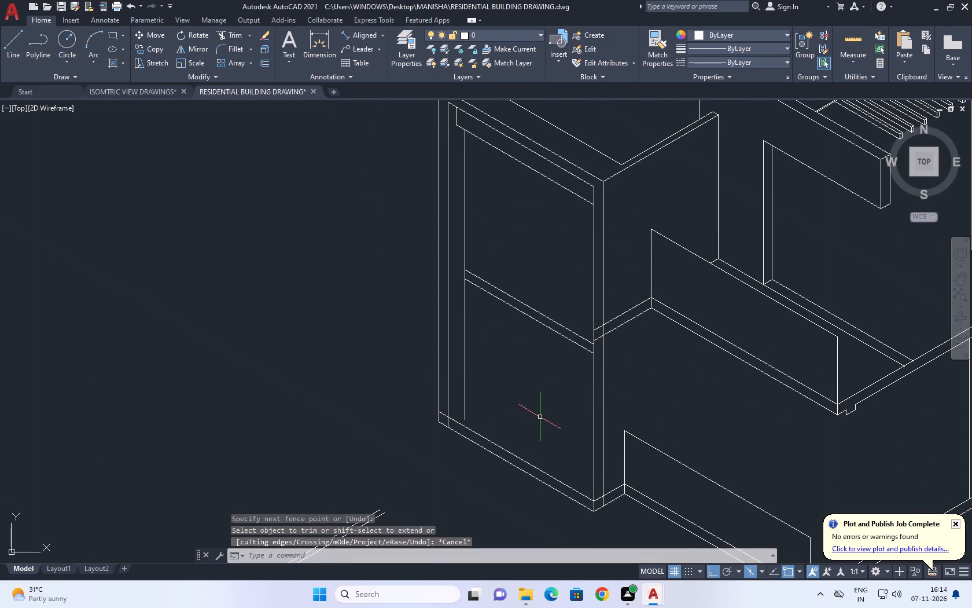
pyautogui.moveTo(473, 384); pyautogui.dragTo(473, 381, button='middle')
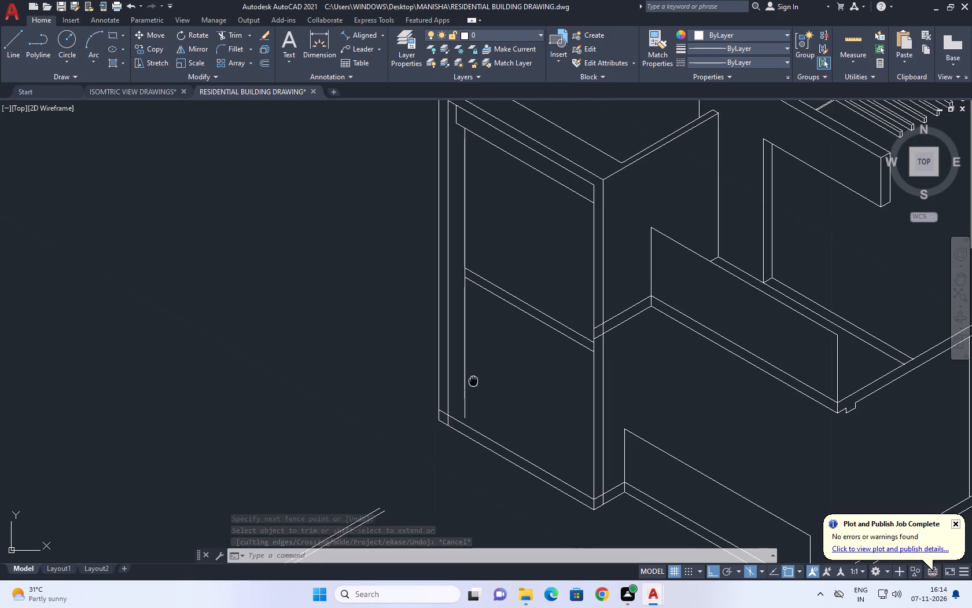
pyautogui.moveTo(473, 381); pyautogui.dragTo(491, 391, button='middle')
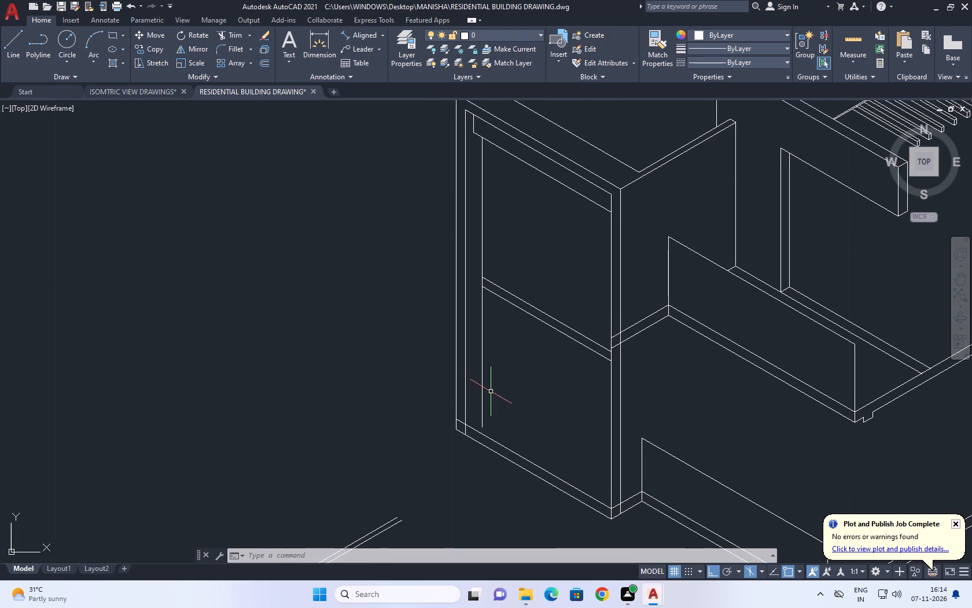
pyautogui.click(572, 337)
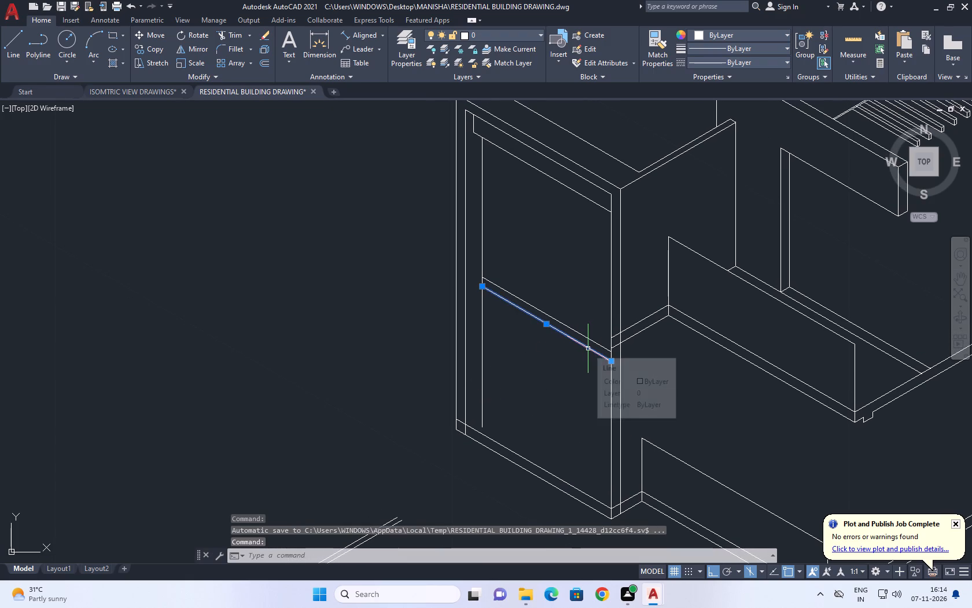
pyautogui.moveTo(581, 353); pyautogui.dragTo(602, 396, button='middle')
pyautogui.scroll(-1, 603, 389)
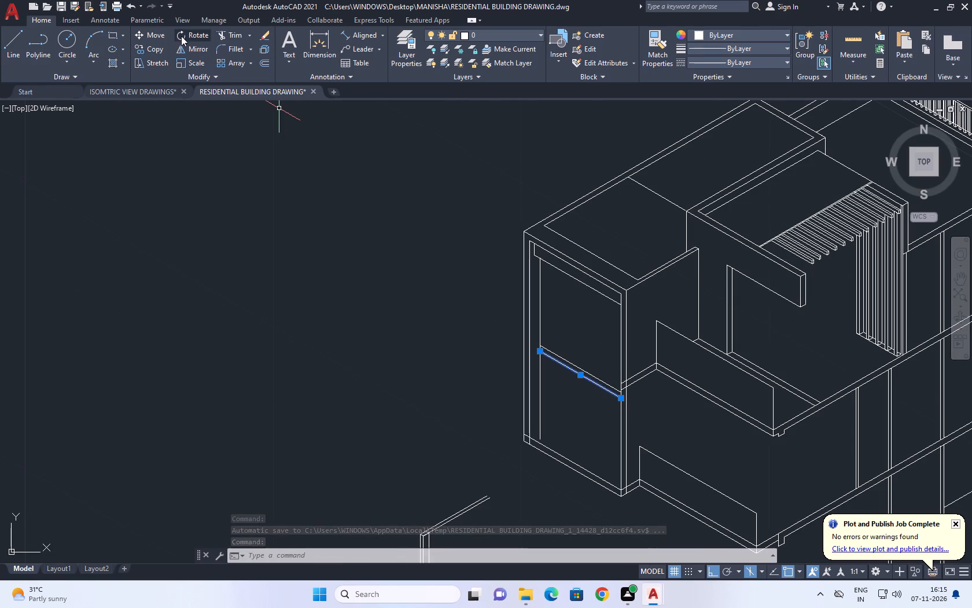
pyautogui.click(158, 50)
pyautogui.moveTo(493, 427); pyautogui.dragTo(517, 362, button='middle')
pyautogui.scroll(2, 572, 296)
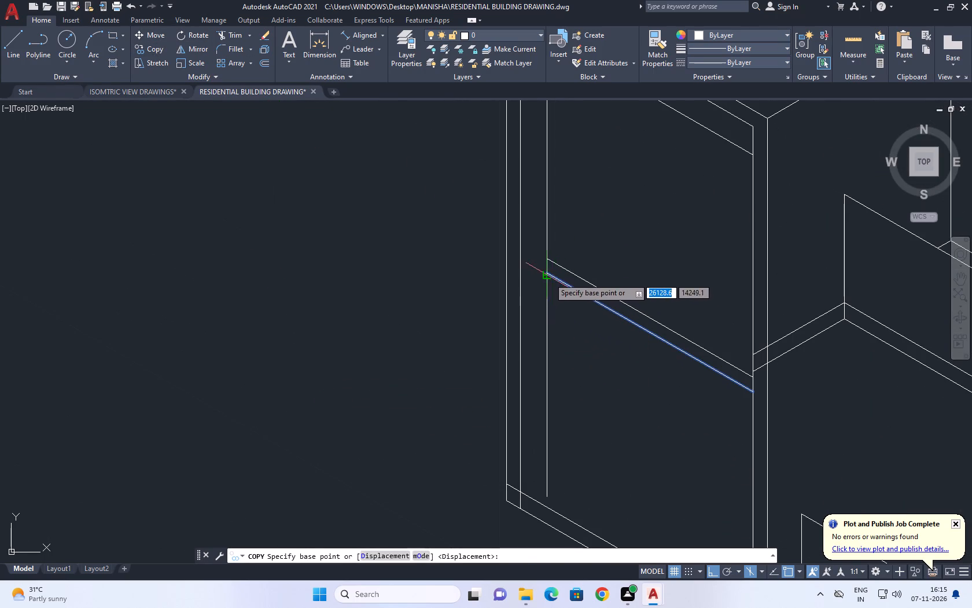
pyautogui.click(549, 278)
pyautogui.scroll(1, 545, 502)
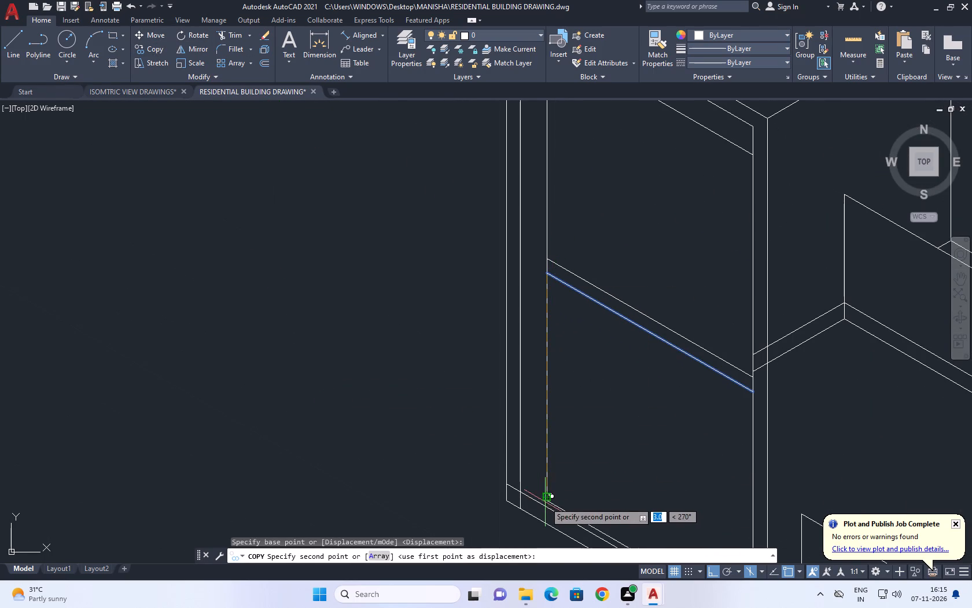
pyautogui.scroll(-1, 550, 419)
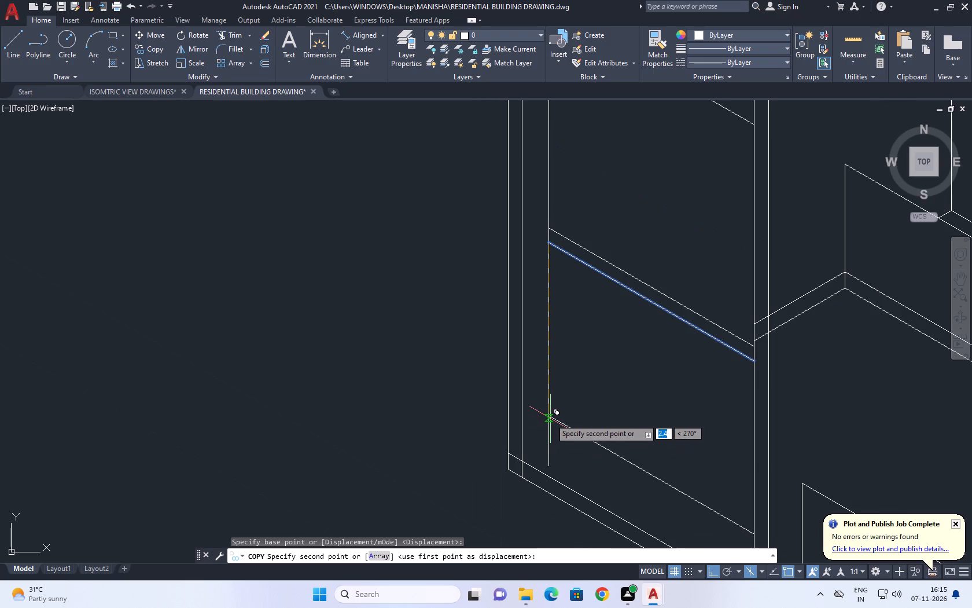
pyautogui.moveTo(554, 452); pyautogui.dragTo(564, 475, button='middle')
pyautogui.scroll(-1, 563, 474)
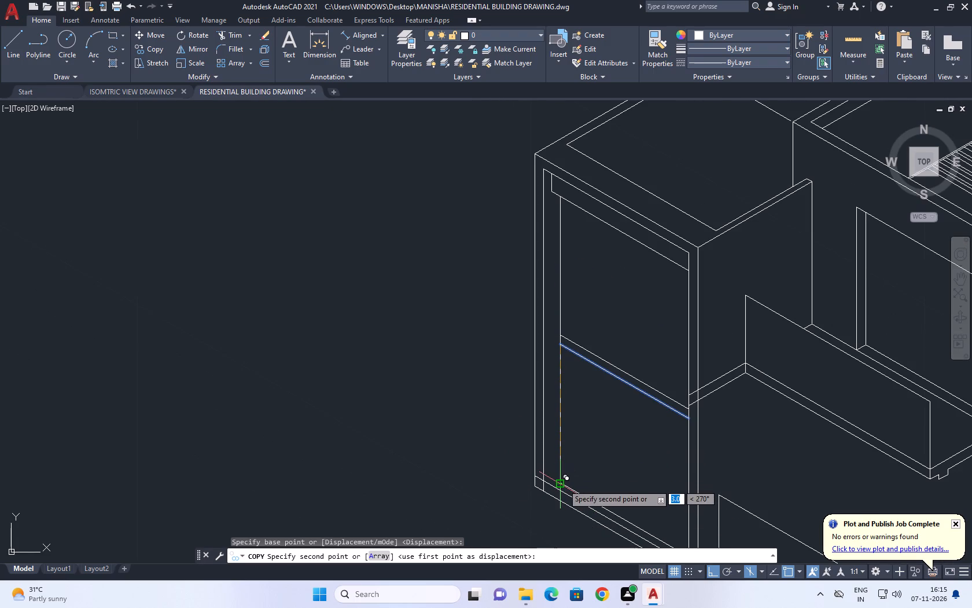
pyautogui.click(565, 468)
pyautogui.rightClick(565, 421)
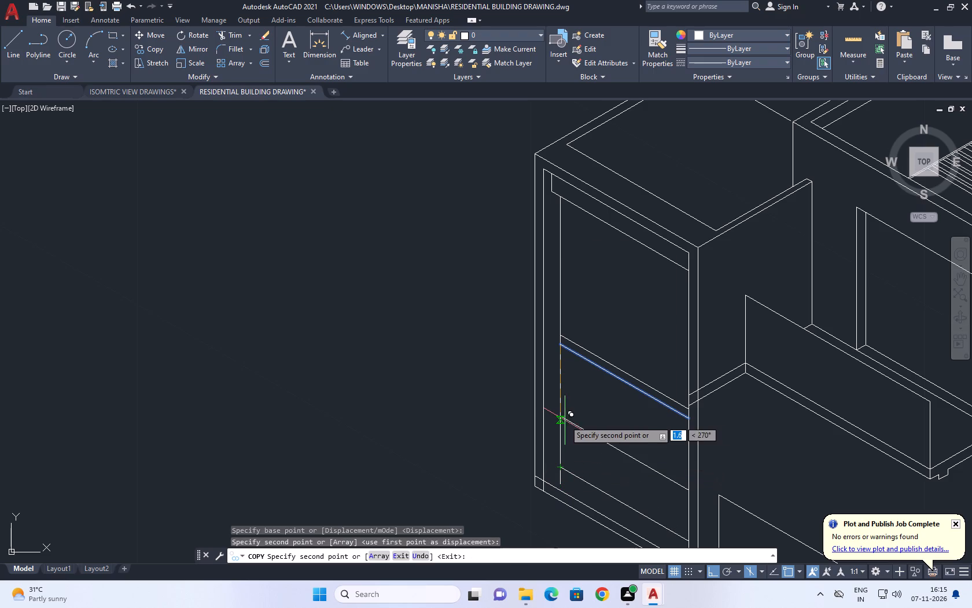
pyautogui.click(616, 261)
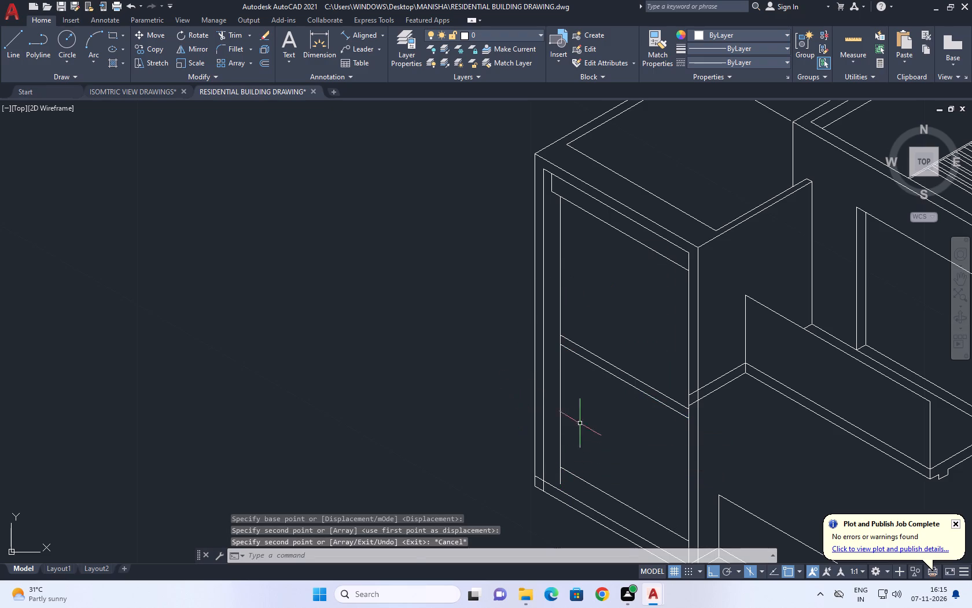
# Copy the new bottom line 0.226 straight up to form a second band at the recess's base.
pyautogui.moveTo(647, 435); pyautogui.dragTo(568, 319, button='middle')
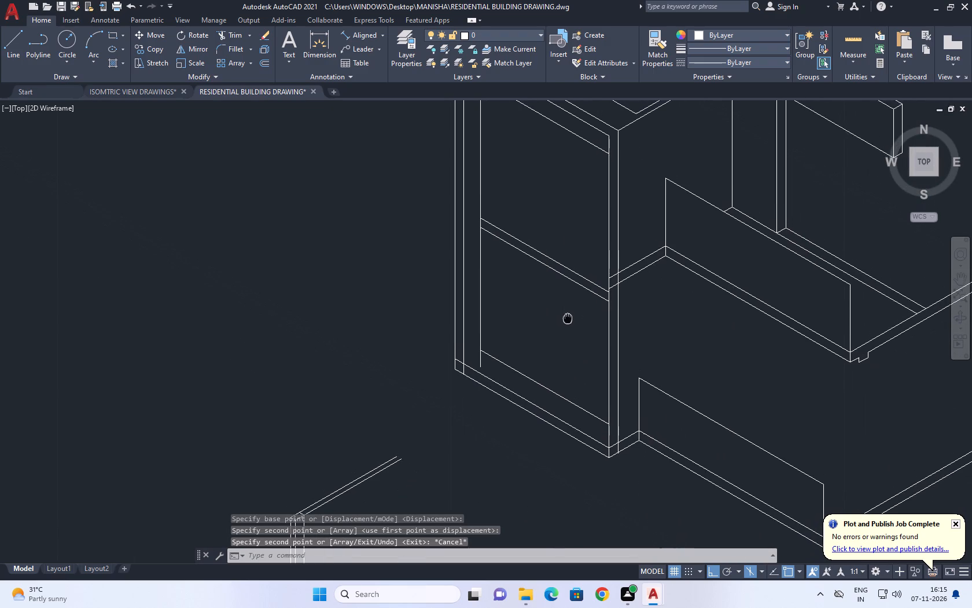
pyautogui.moveTo(568, 319); pyautogui.dragTo(568, 321, button='middle')
pyautogui.click(539, 394)
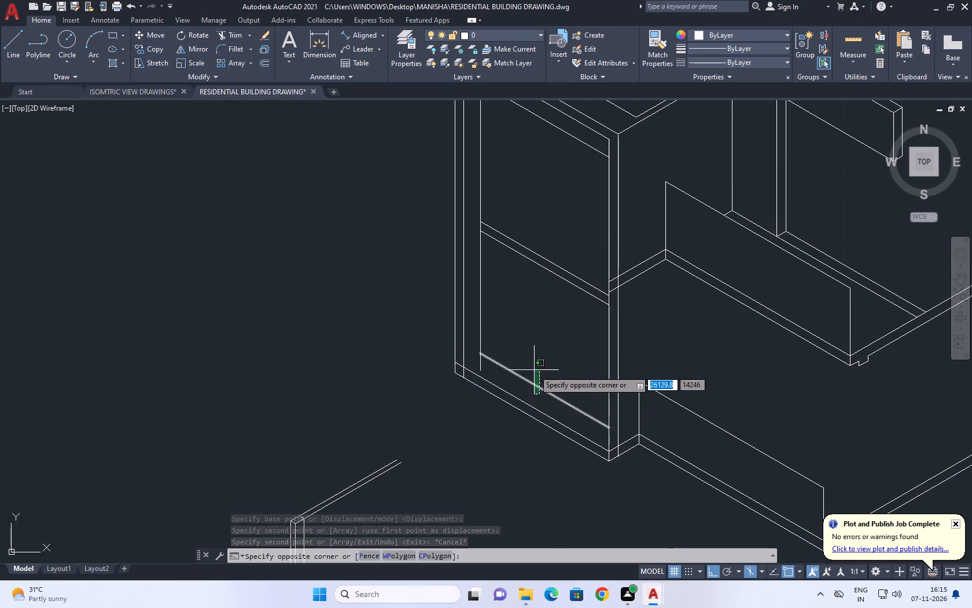
pyautogui.click(534, 370)
pyautogui.moveTo(249, 262); pyautogui.dragTo(252, 279, button='middle')
pyautogui.click(152, 47)
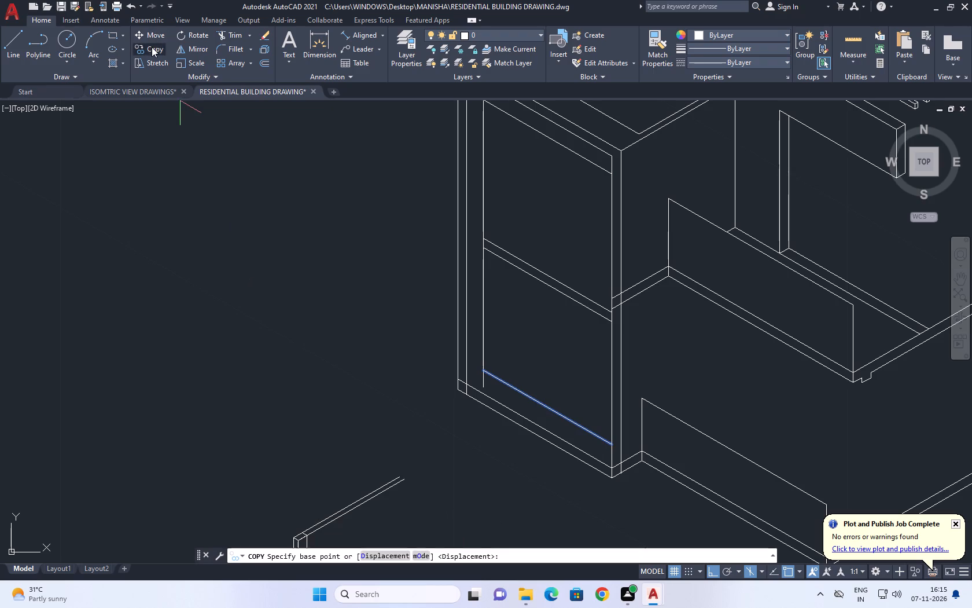
pyautogui.moveTo(452, 356); pyautogui.dragTo(466, 379, button='middle')
pyautogui.scroll(-1, 466, 379)
pyautogui.scroll(1, 513, 398)
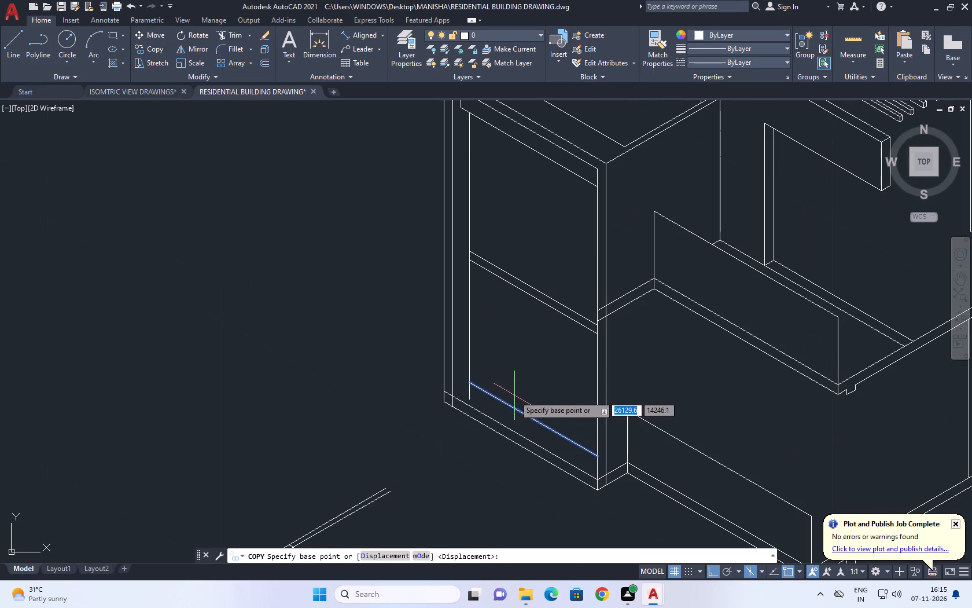
pyautogui.click(505, 404)
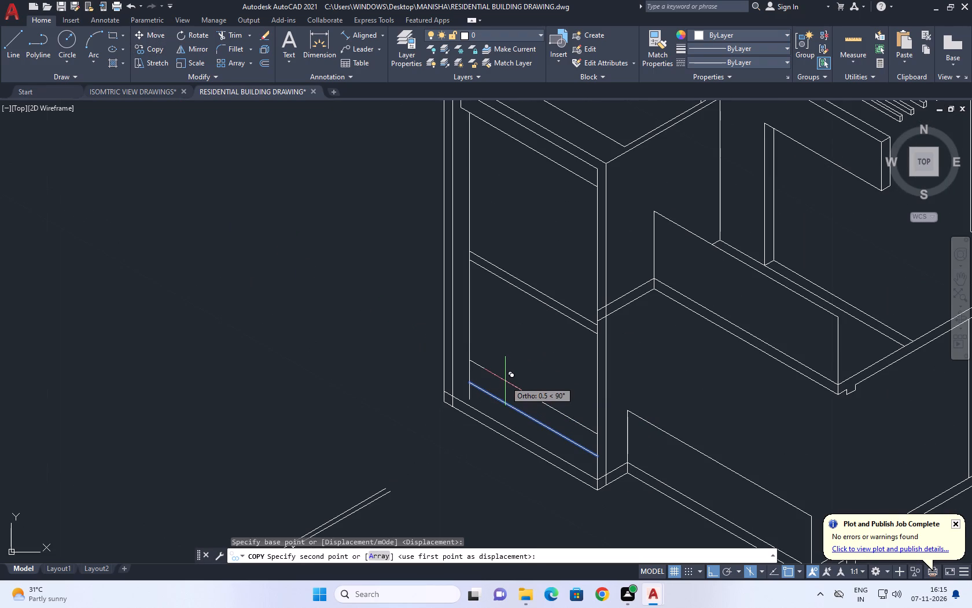
pyautogui.write('0.')
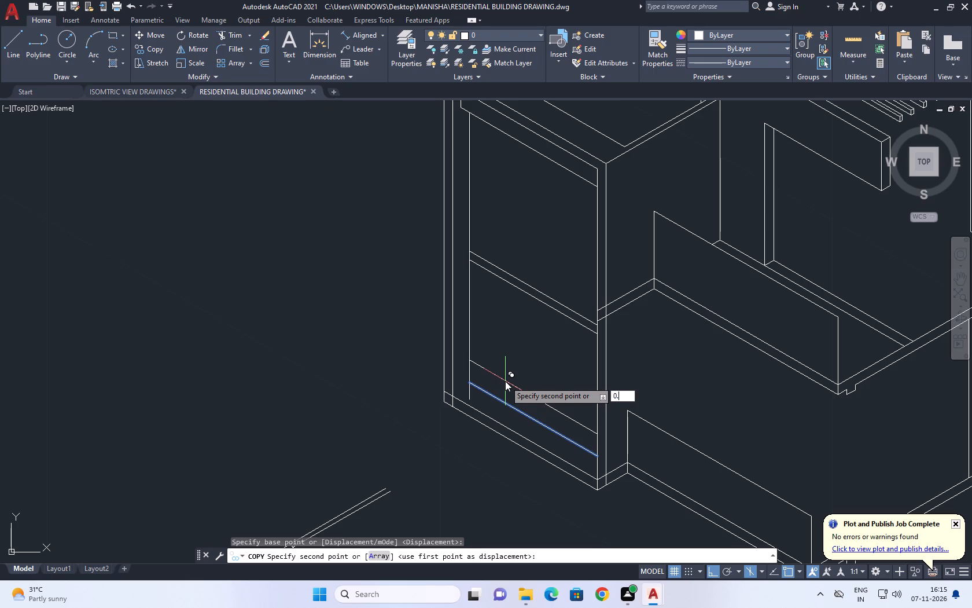
pyautogui.write('22')
pyautogui.press('6')
pyautogui.press('Return')
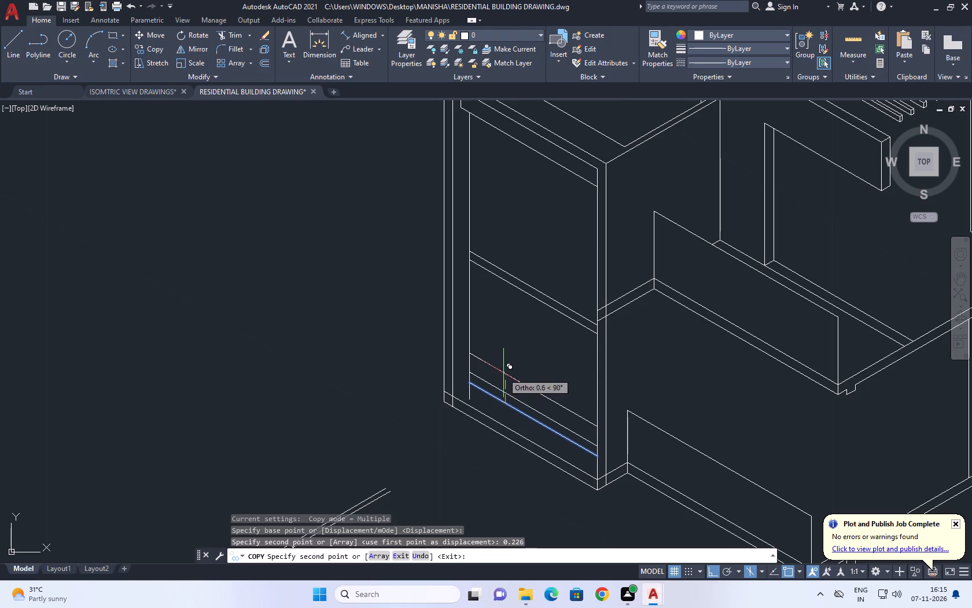
pyautogui.rightClick(509, 371)
pyautogui.click(540, 391)
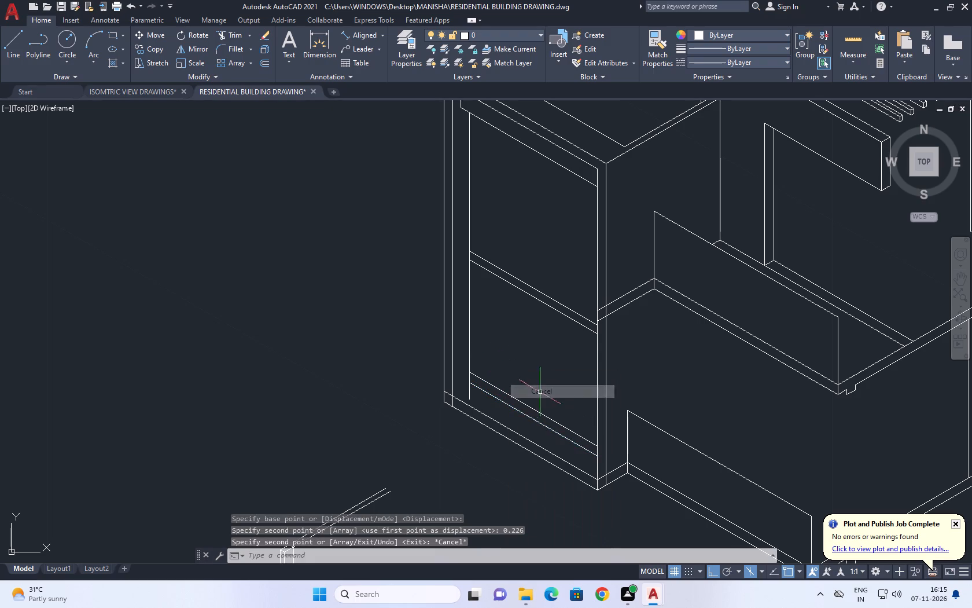
# Move both bottom band lines straight down so the lower one meets the lower end of the recess's inner vertical line.
pyautogui.moveTo(477, 391); pyautogui.dragTo(591, 464, button='middle')
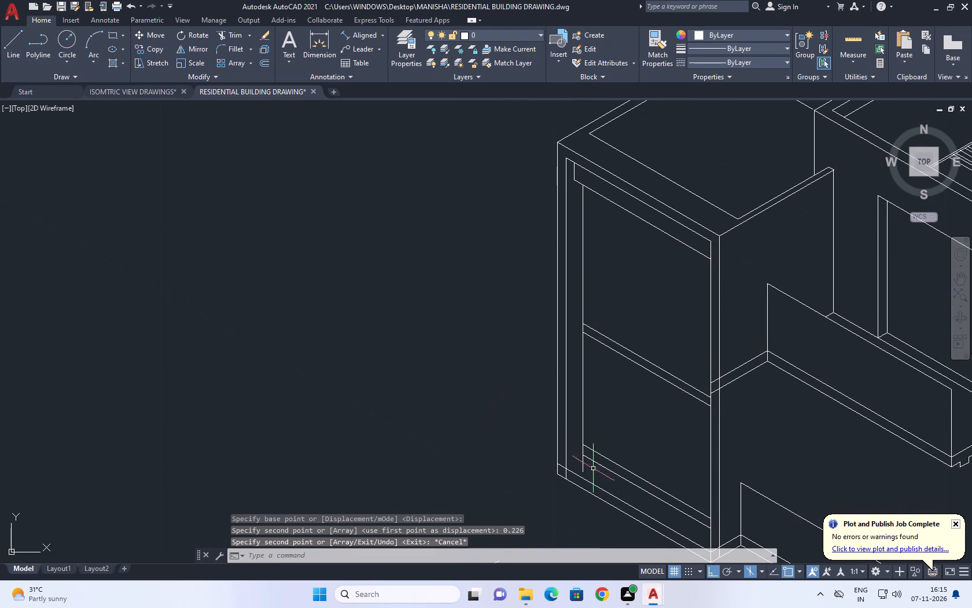
pyautogui.moveTo(607, 508); pyautogui.dragTo(603, 398, button='middle')
pyautogui.scroll(2, 628, 389)
pyautogui.click(634, 386)
pyautogui.moveTo(632, 342); pyautogui.dragTo(628, 335)
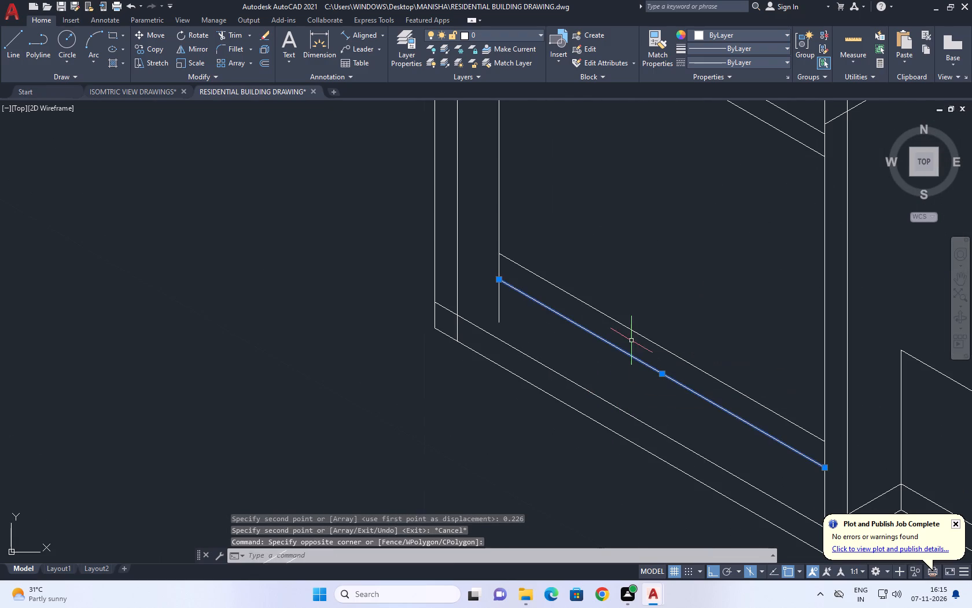
pyautogui.moveTo(628, 335); pyautogui.dragTo(627, 335)
pyautogui.click(635, 327)
pyautogui.click(616, 314)
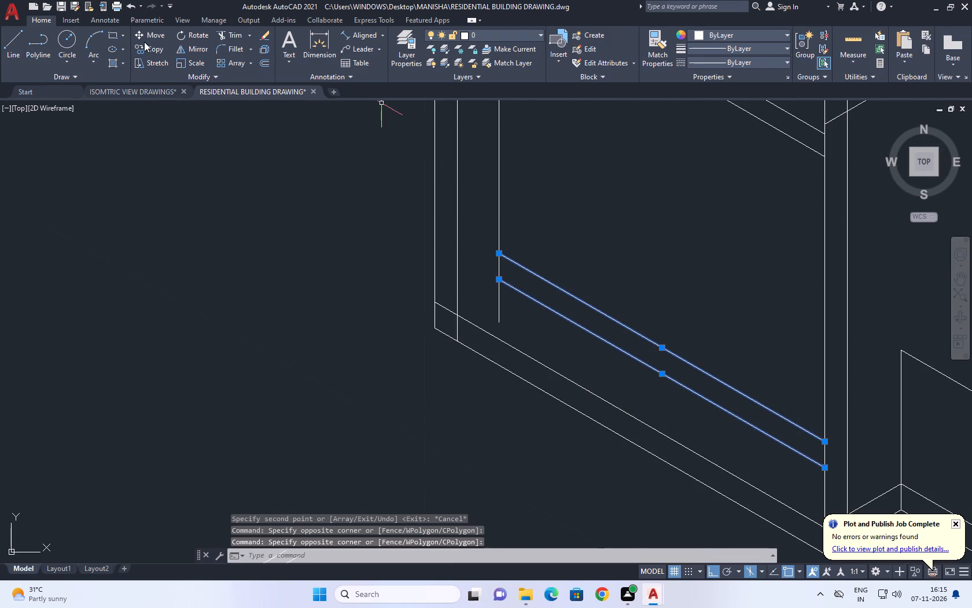
pyautogui.click(149, 35)
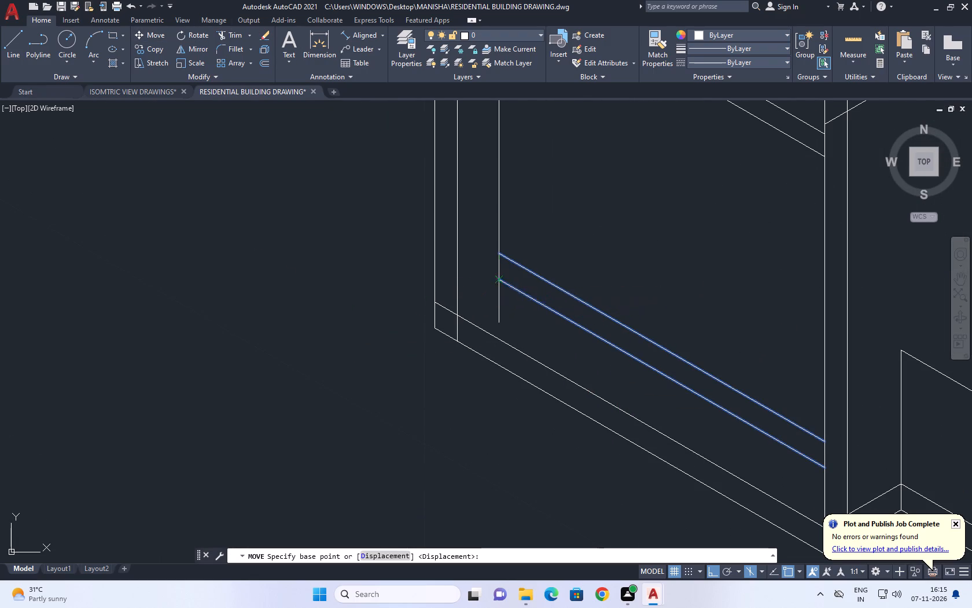
pyautogui.click(500, 278)
pyautogui.click(494, 323)
pyautogui.scroll(-2, 540, 328)
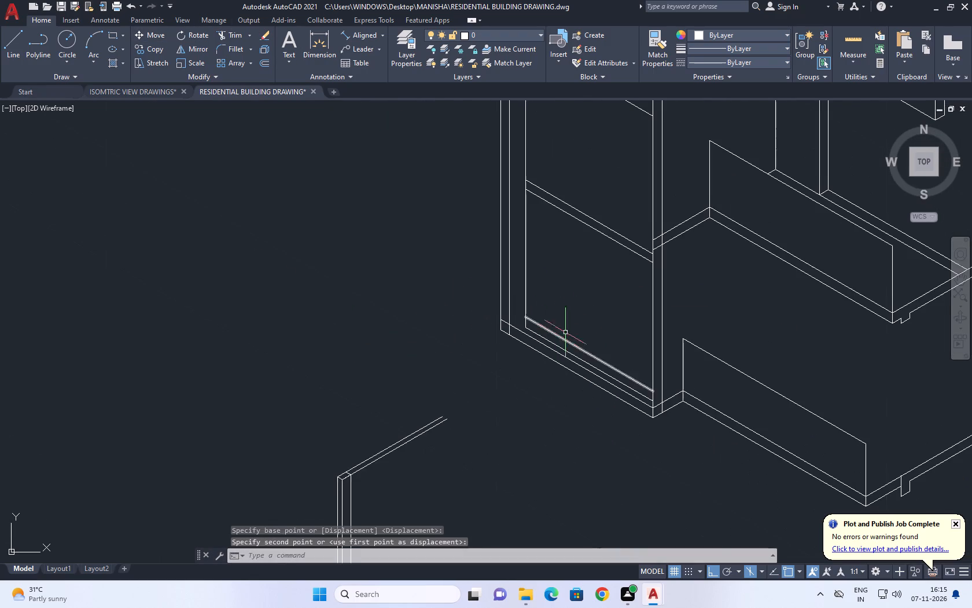
# In the top isoplane, draw a short 30° line from the frame opening's lower left corner past the recess's inner vertical line.
pyautogui.moveTo(580, 316); pyautogui.dragTo(485, 397, button='middle')
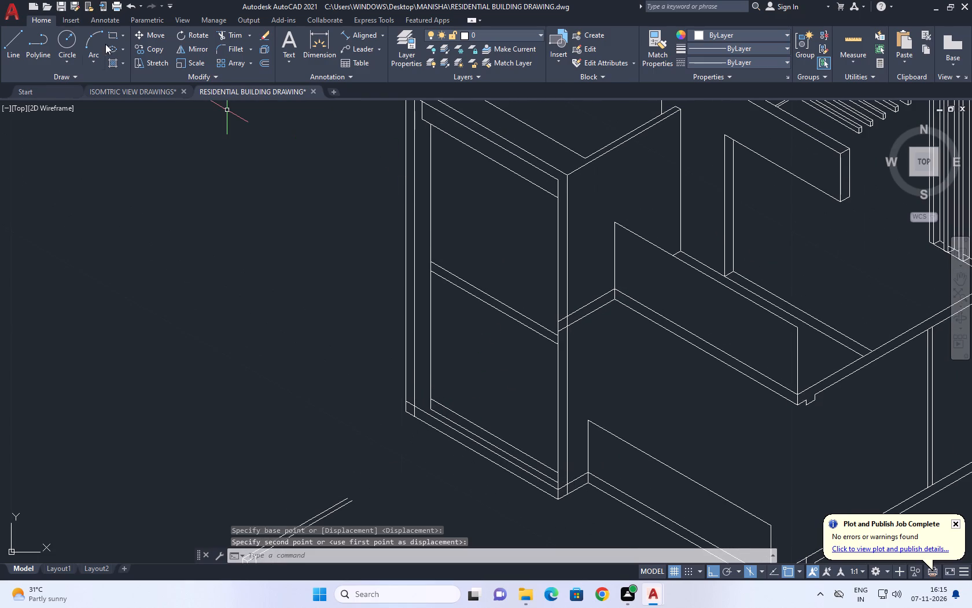
pyautogui.click(5, 53)
pyautogui.scroll(4, 406, 416)
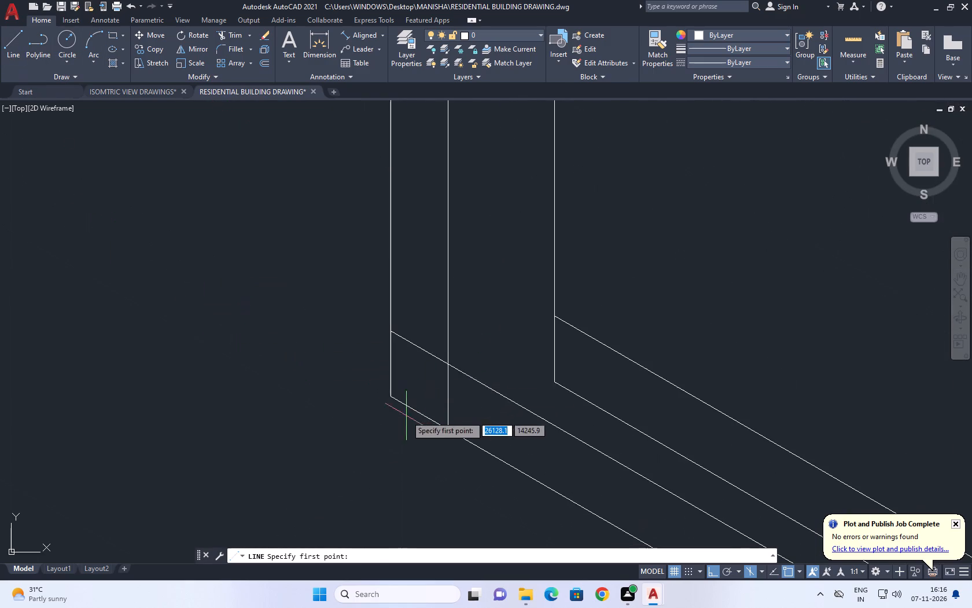
pyautogui.click(449, 365)
pyautogui.moveTo(584, 301); pyautogui.dragTo(555, 358, button='middle')
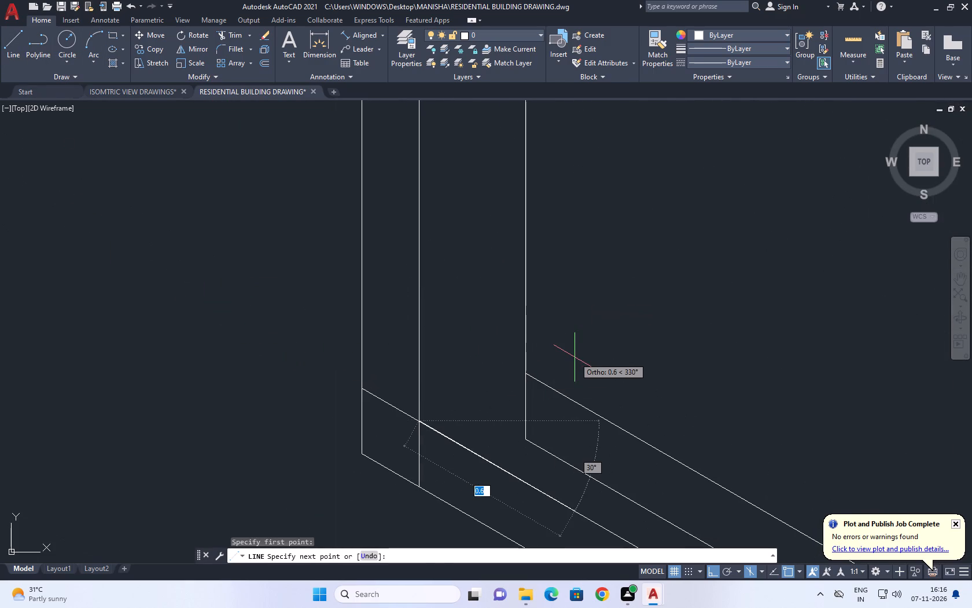
pyautogui.press('F5')
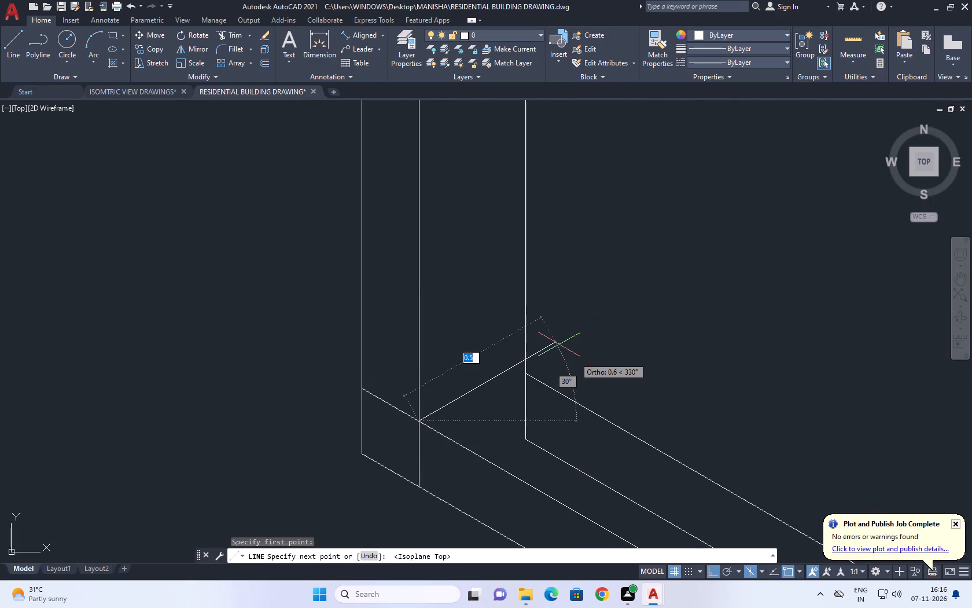
pyautogui.click(579, 337)
pyautogui.rightClick(662, 291)
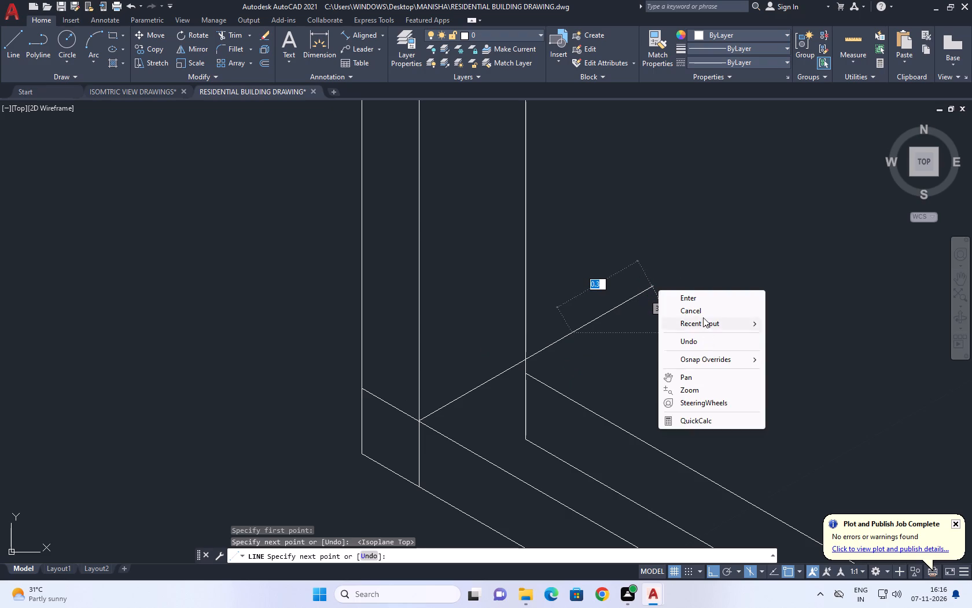
pyautogui.click(701, 316)
pyautogui.scroll(-4, 624, 334)
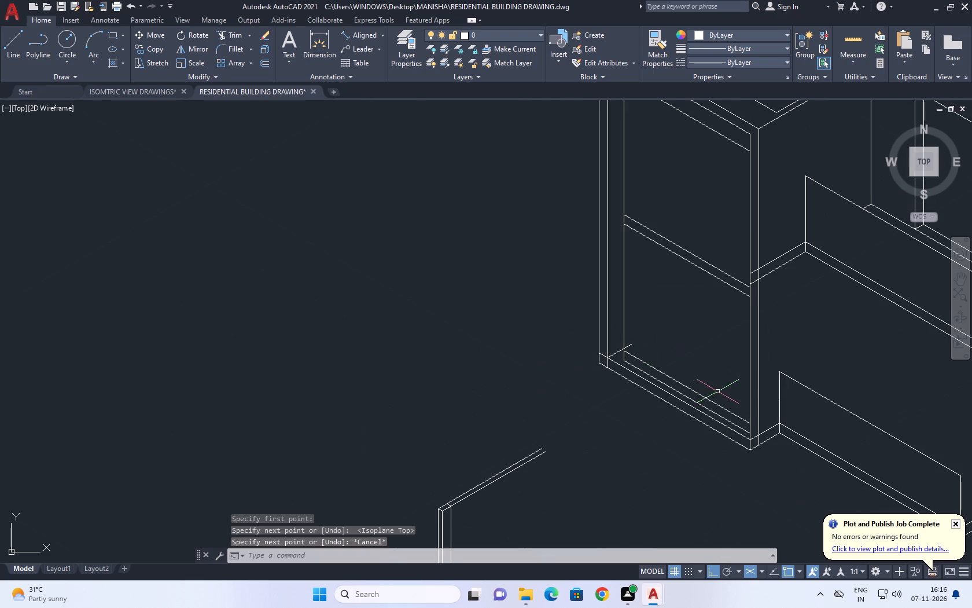
# Move both bottom band lines straight up so the lower one starts where the short 30° line crosses the recess's inner vertical line.
pyautogui.moveTo(713, 393); pyautogui.dragTo(600, 419, button='middle')
pyautogui.scroll(5, 505, 400)
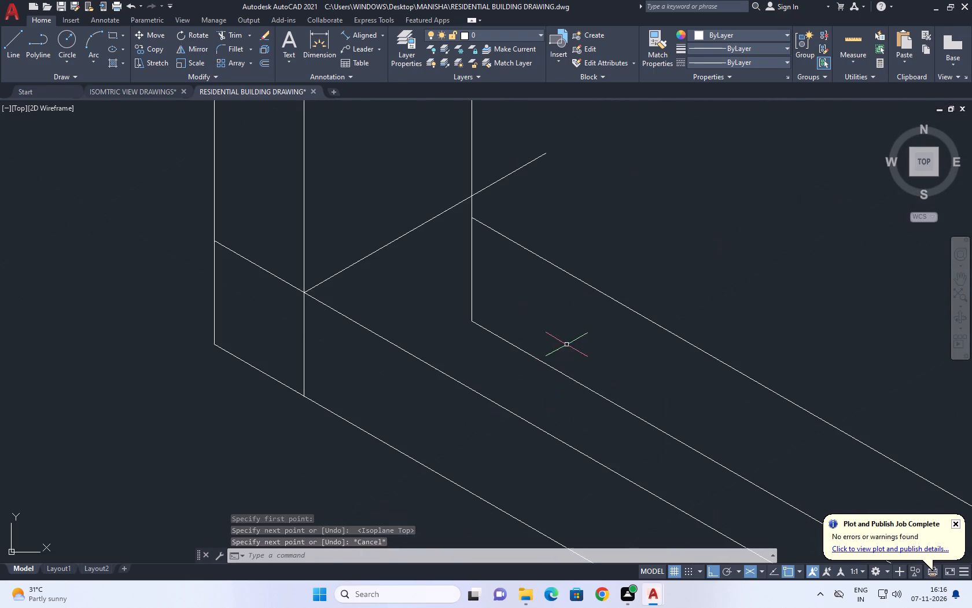
pyautogui.click(617, 287)
pyautogui.moveTo(567, 370); pyautogui.dragTo(567, 375)
pyautogui.click(520, 360)
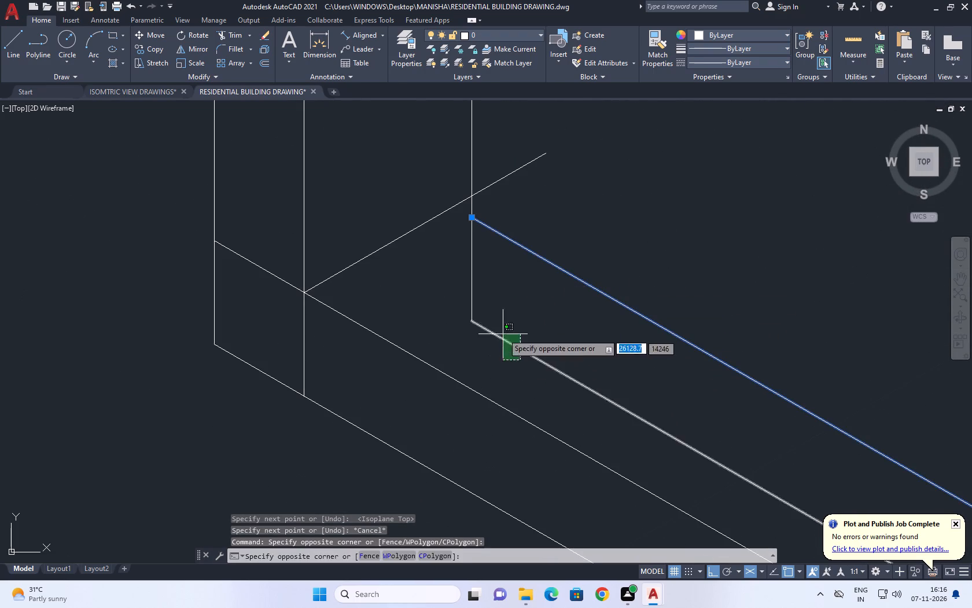
pyautogui.click(503, 334)
pyautogui.moveTo(541, 236); pyautogui.dragTo(544, 336, button='middle')
pyautogui.click(148, 30)
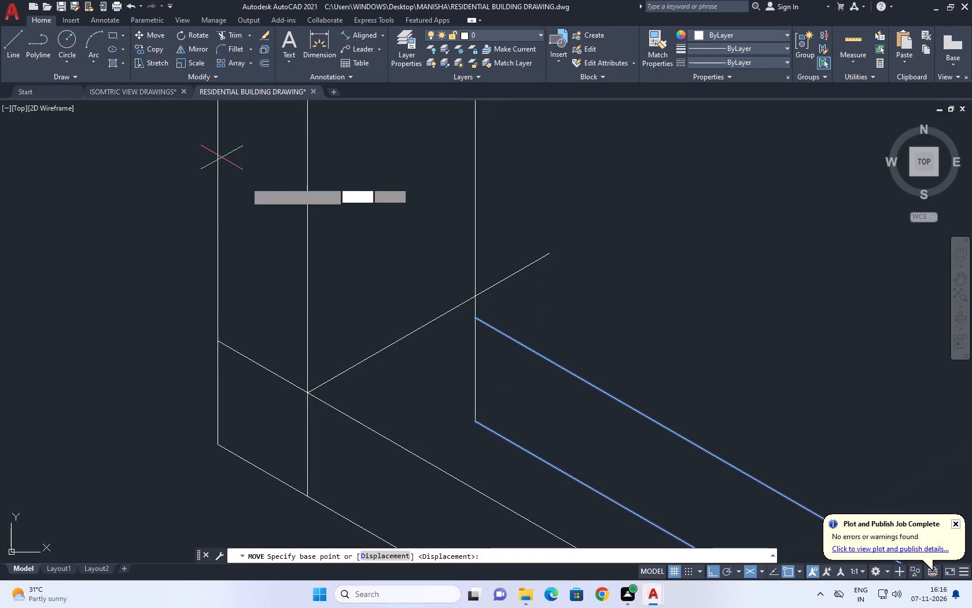
pyautogui.click(478, 426)
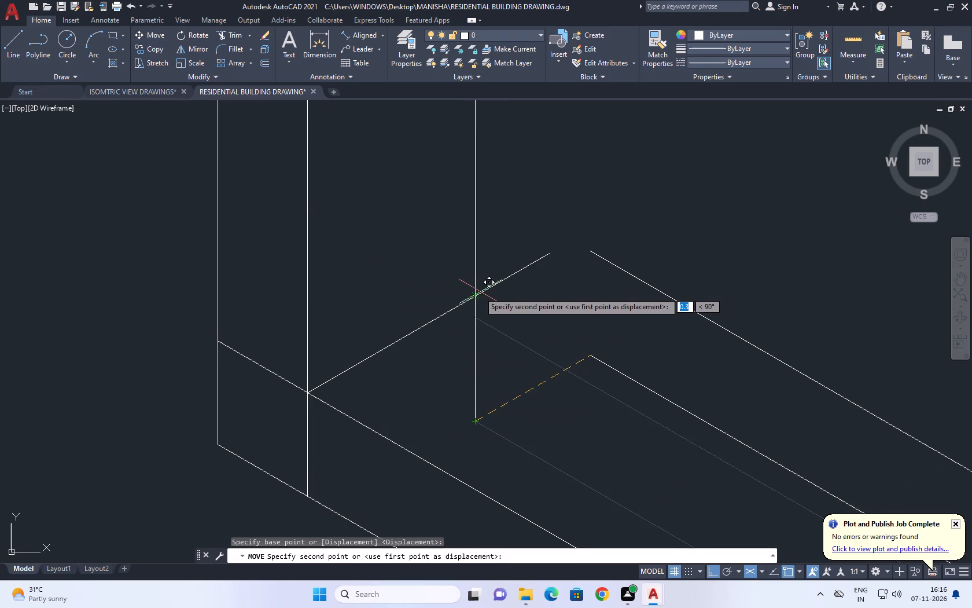
pyautogui.click(478, 291)
pyautogui.scroll(-2, 483, 286)
# Shorten the 30° line and the recess's inner vertical line so both end at the start of the lower bottom band line.
pyautogui.doubleClick(489, 281)
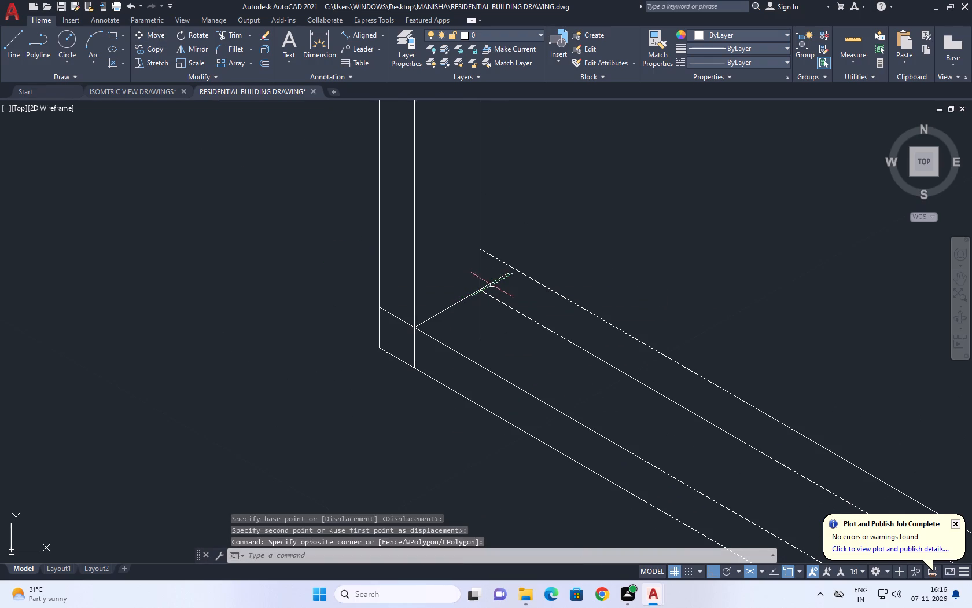
pyautogui.click(496, 281)
pyautogui.click(512, 273)
pyautogui.click(467, 277)
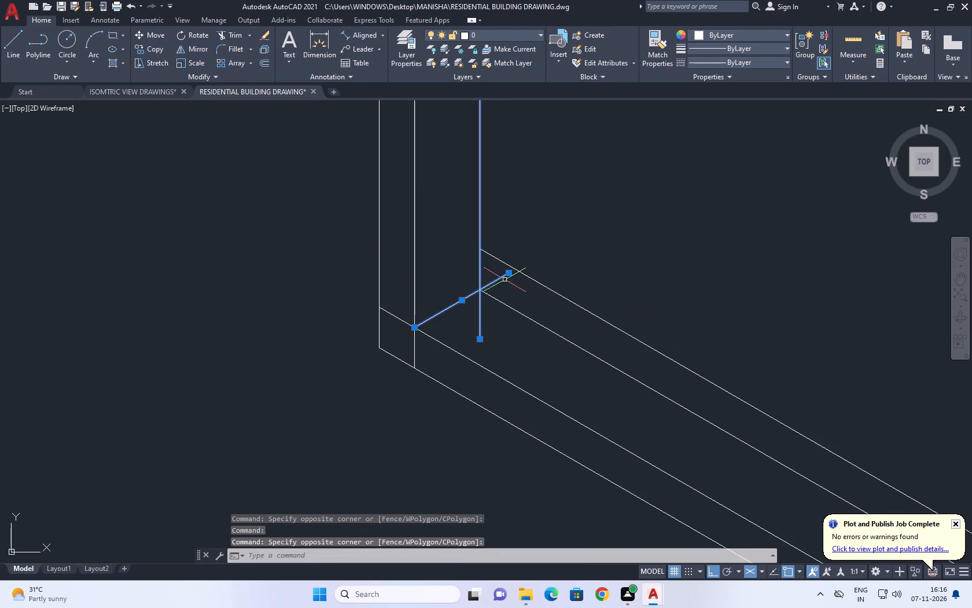
pyautogui.click(507, 273)
pyautogui.click(477, 287)
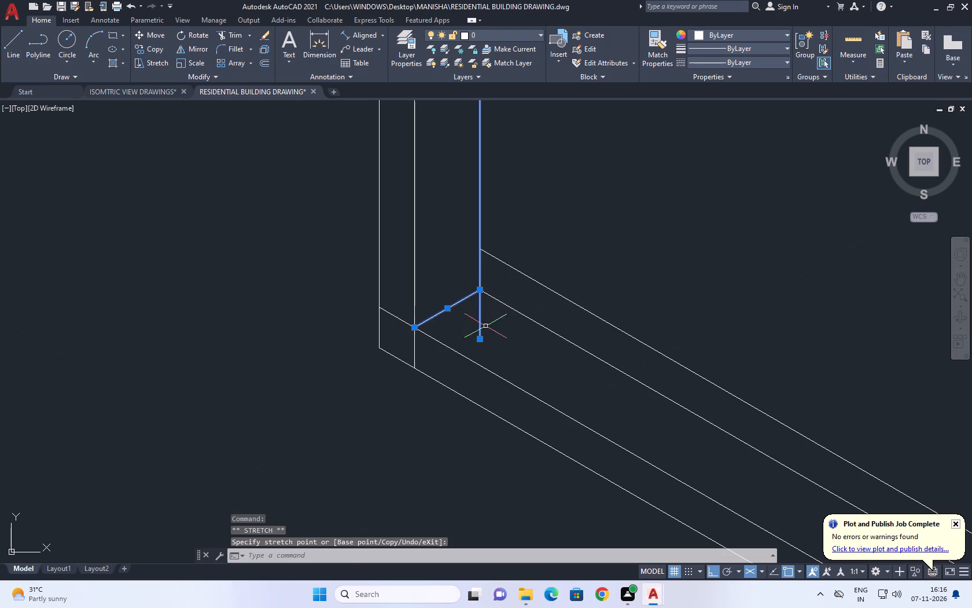
pyautogui.click(482, 340)
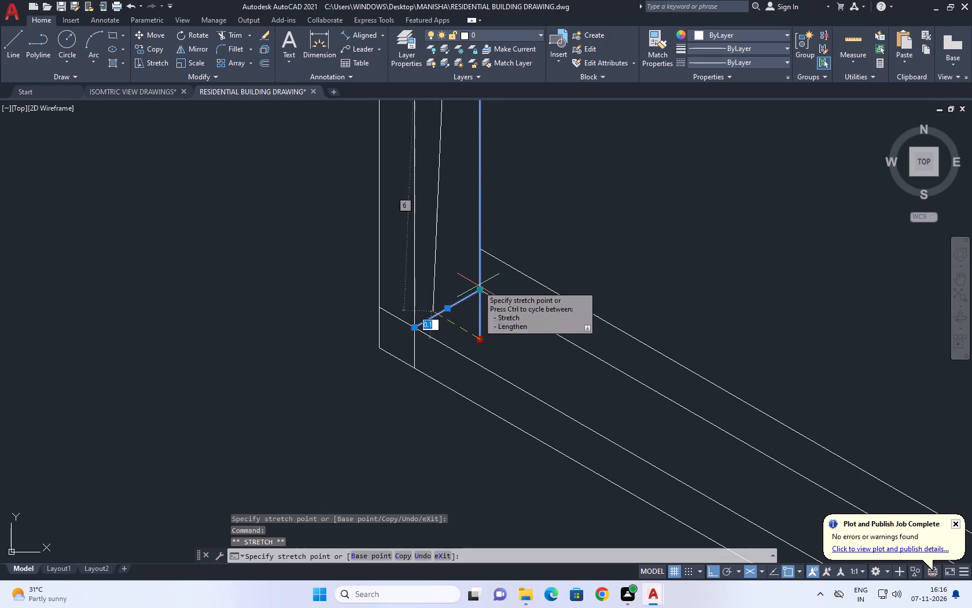
pyautogui.click(478, 285)
pyautogui.rightClick(544, 205)
pyautogui.click(590, 382)
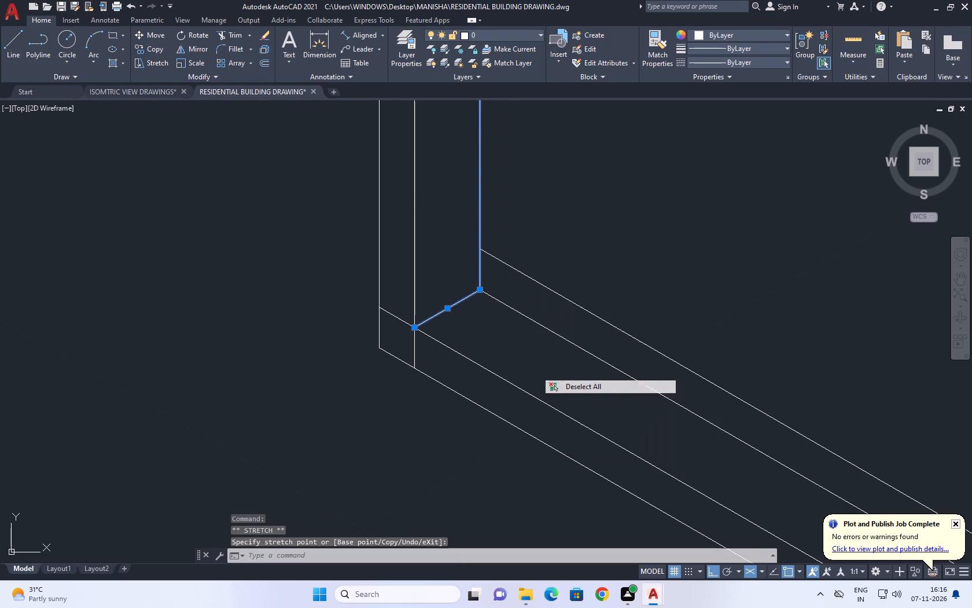
pyautogui.scroll(-3, 540, 319)
pyautogui.moveTo(579, 277); pyautogui.dragTo(548, 361, button='middle')
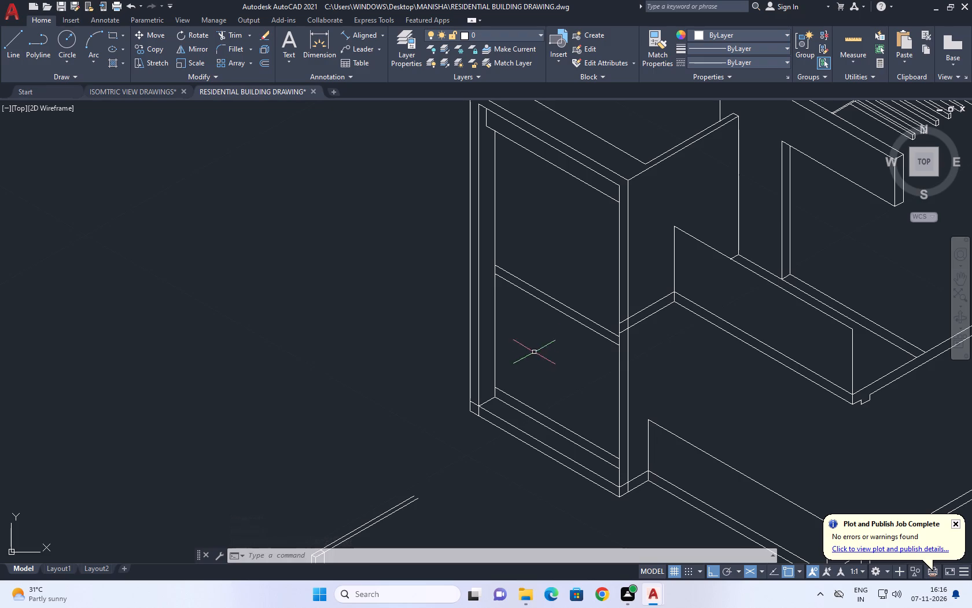
# Trim the two line stubs that run past the frame opening's lower left corner into the frame border.
pyautogui.scroll(3, 466, 406)
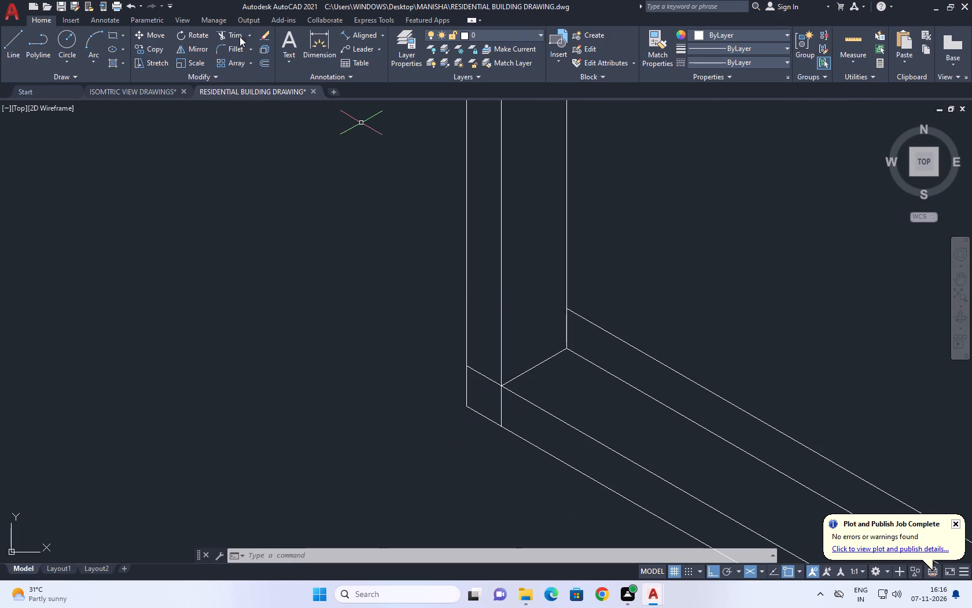
pyautogui.click(240, 36)
pyautogui.scroll(2, 494, 386)
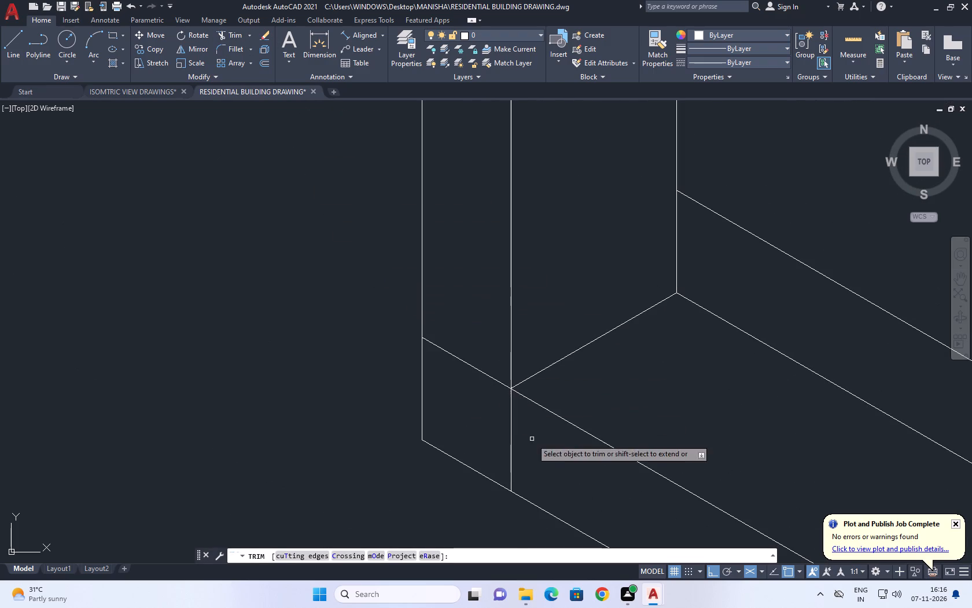
pyautogui.click(532, 440)
pyautogui.click(486, 358)
pyautogui.scroll(-6, 496, 313)
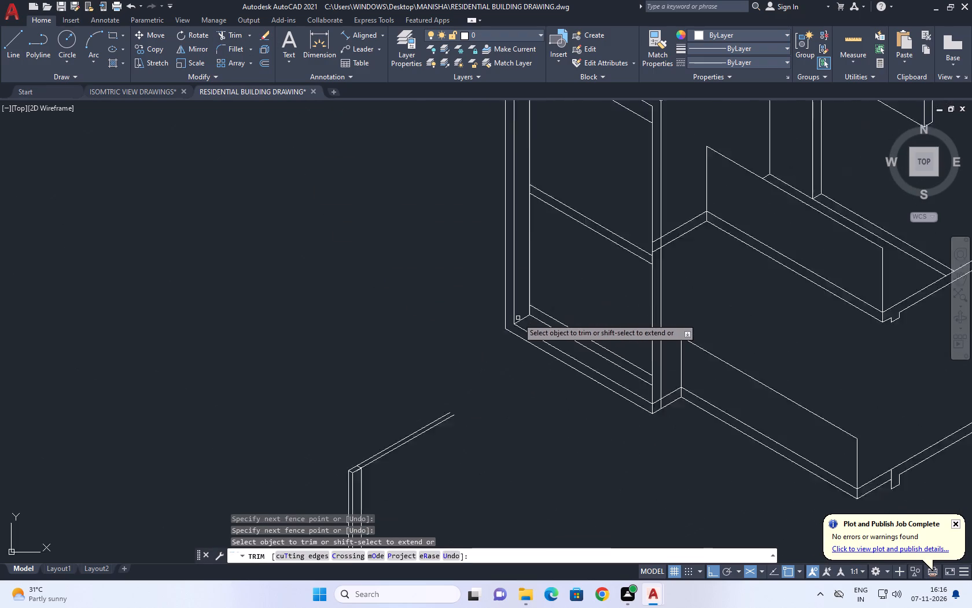
pyautogui.scroll(-1, 518, 318)
pyautogui.scroll(2, 572, 342)
pyautogui.moveTo(470, 327); pyautogui.dragTo(489, 360, button='middle')
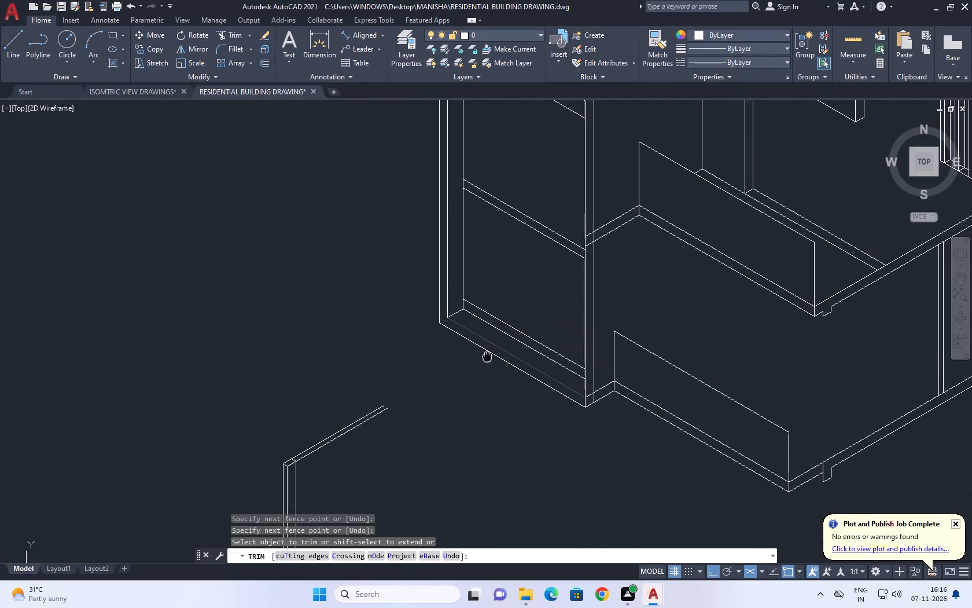
pyautogui.moveTo(489, 360); pyautogui.dragTo(496, 368, button='middle')
pyautogui.moveTo(498, 314); pyautogui.dragTo(501, 356, button='middle')
pyautogui.rightClick(521, 334)
pyautogui.click(546, 353)
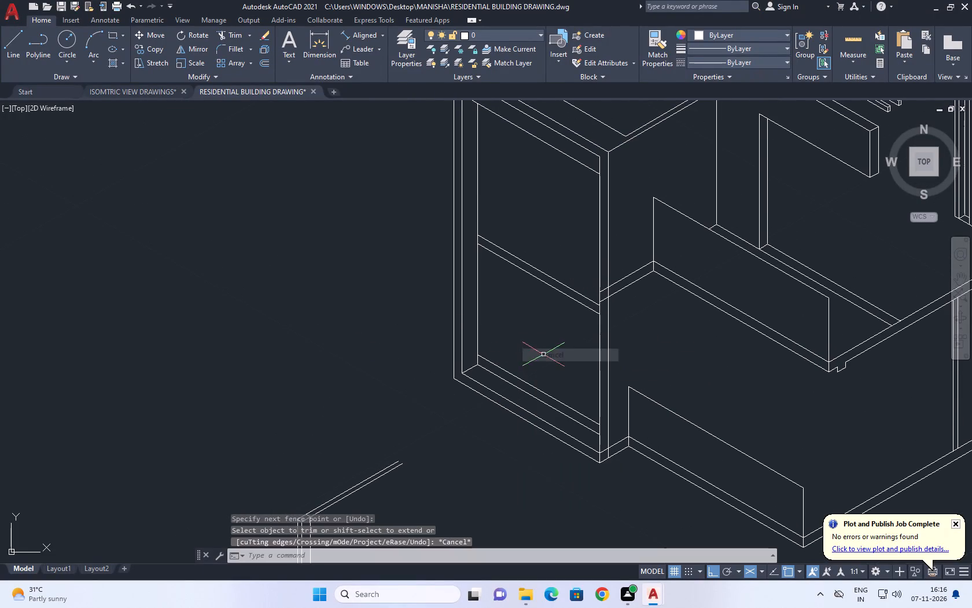
# Copy the recess's inner vertical line 0.2 along the 330° direction into the recess.
pyautogui.middleClick(98, 310)
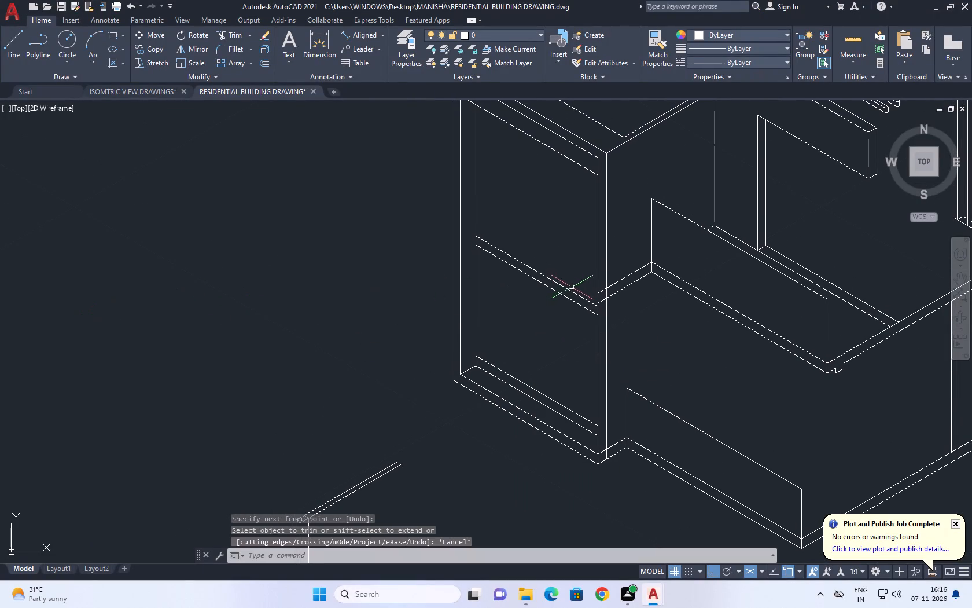
pyautogui.moveTo(461, 252); pyautogui.dragTo(502, 269, button='middle')
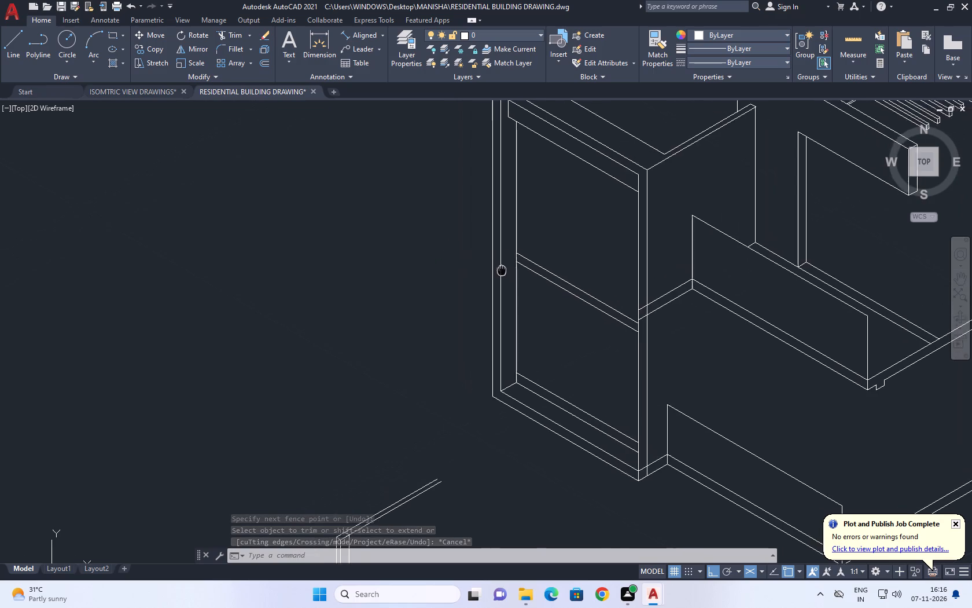
pyautogui.moveTo(502, 269); pyautogui.dragTo(529, 327, button='middle')
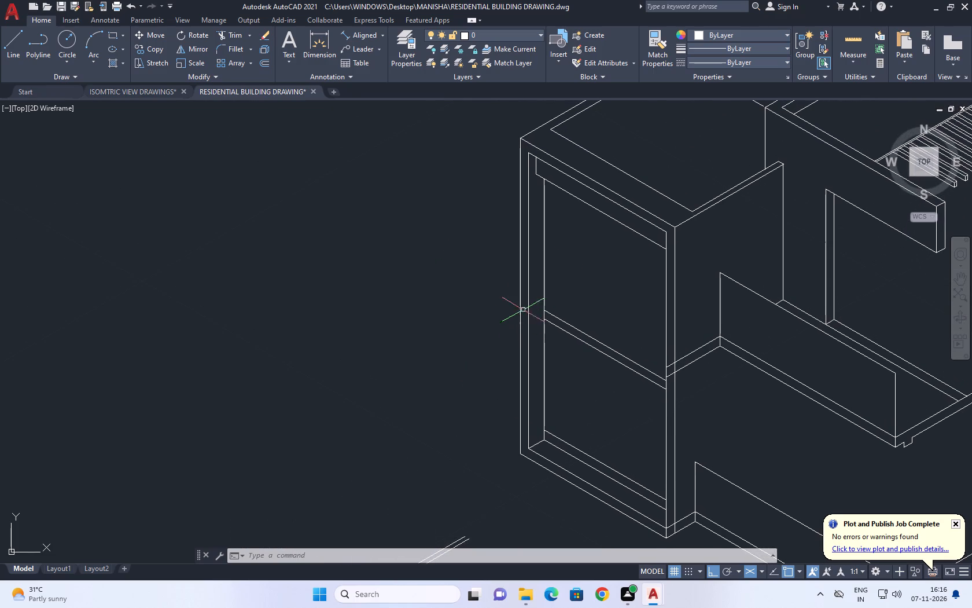
pyautogui.moveTo(589, 221); pyautogui.dragTo(538, 257)
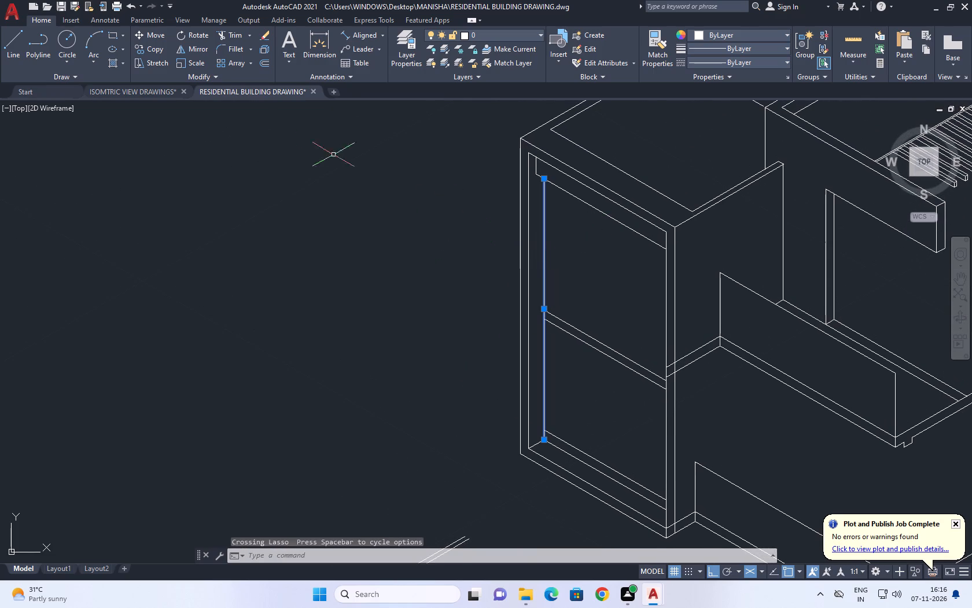
pyautogui.click(149, 52)
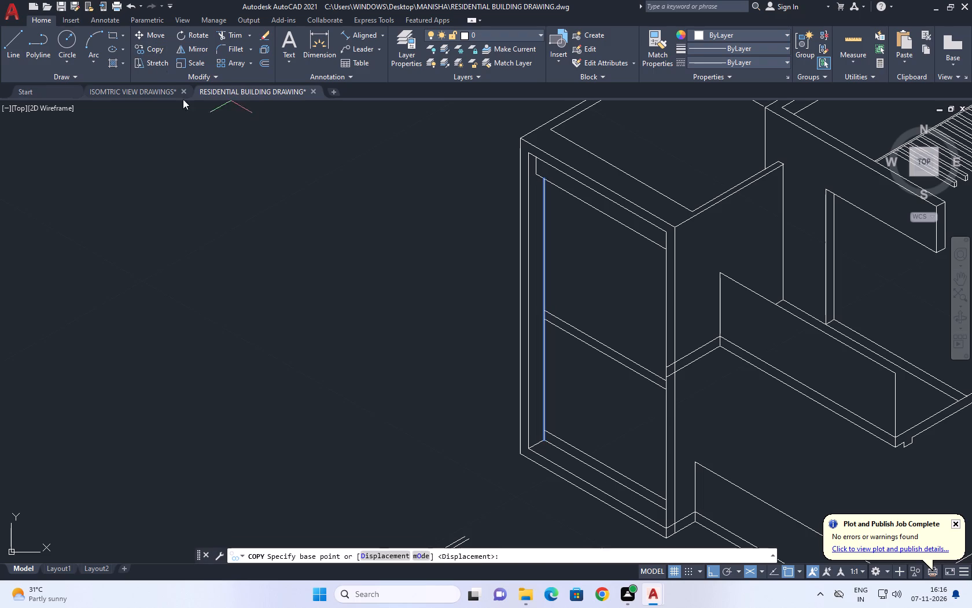
pyautogui.scroll(1, 523, 263)
pyautogui.click(583, 255)
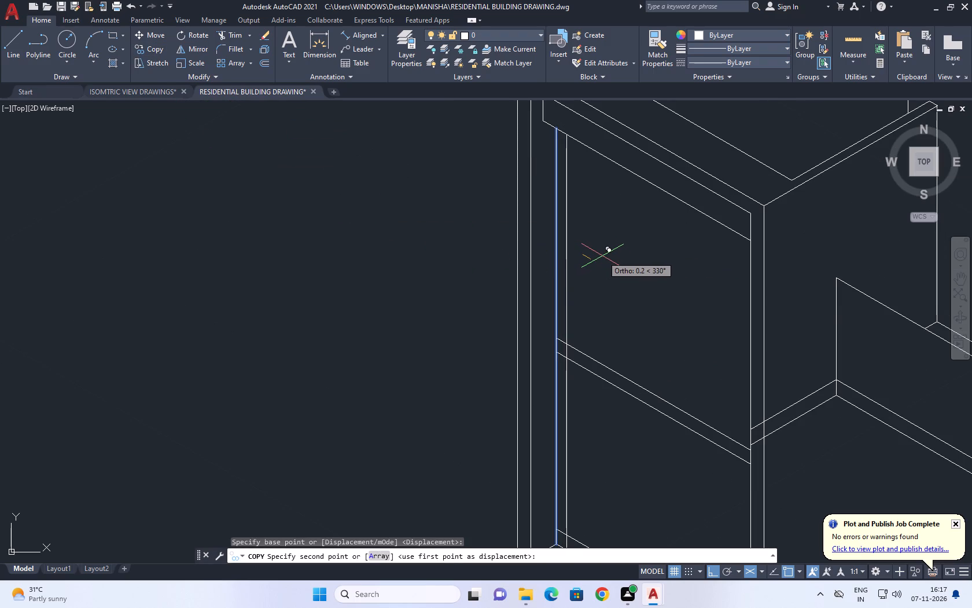
pyautogui.write('0.2')
pyautogui.press('Return')
pyautogui.rightClick(653, 283)
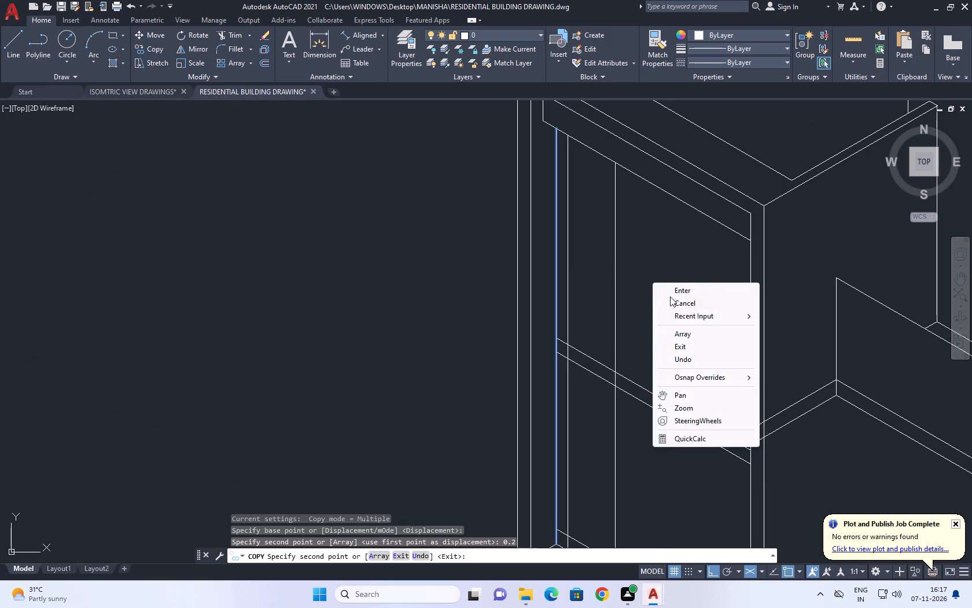
pyautogui.click(680, 306)
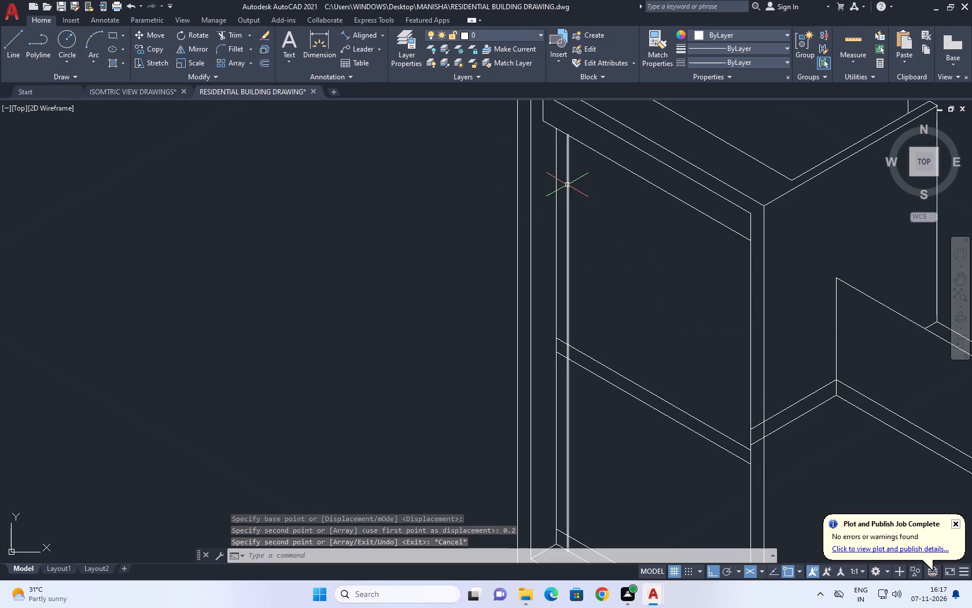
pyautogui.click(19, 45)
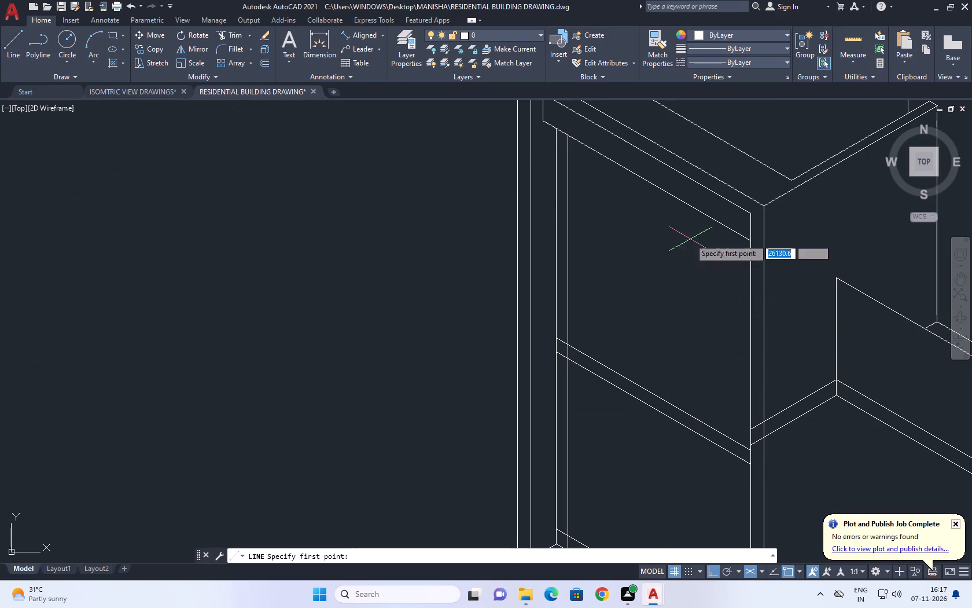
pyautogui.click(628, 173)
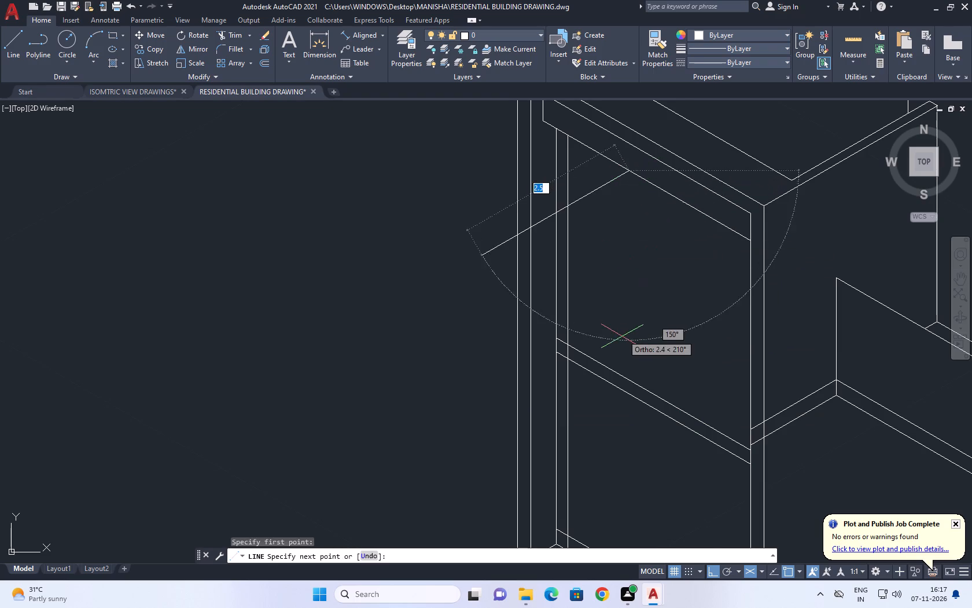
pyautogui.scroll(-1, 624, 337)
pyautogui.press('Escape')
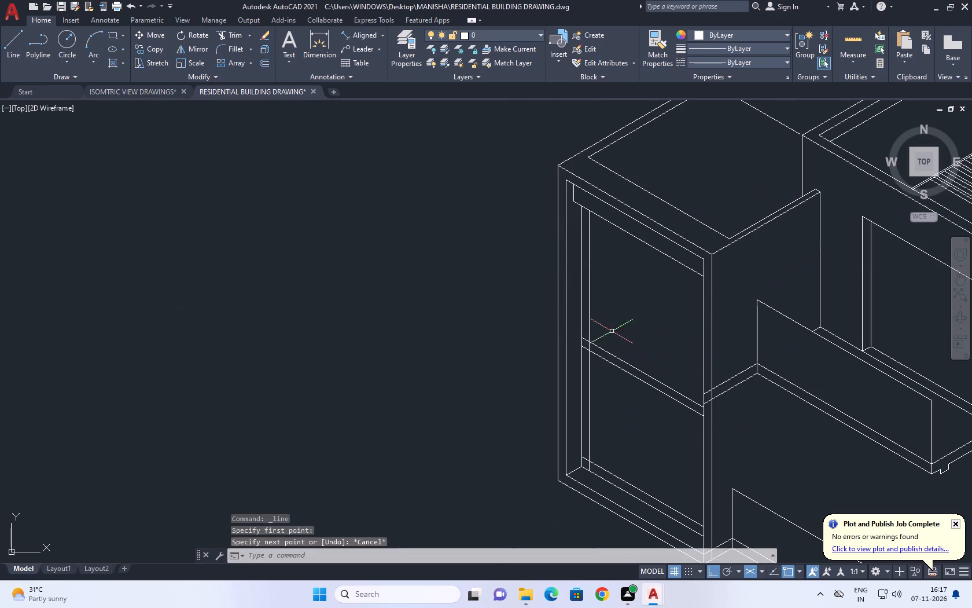
# Move the recess's original inner vertical line slightly along the 150° direction, towards the frame's left edge.
pyautogui.scroll(1, 604, 266)
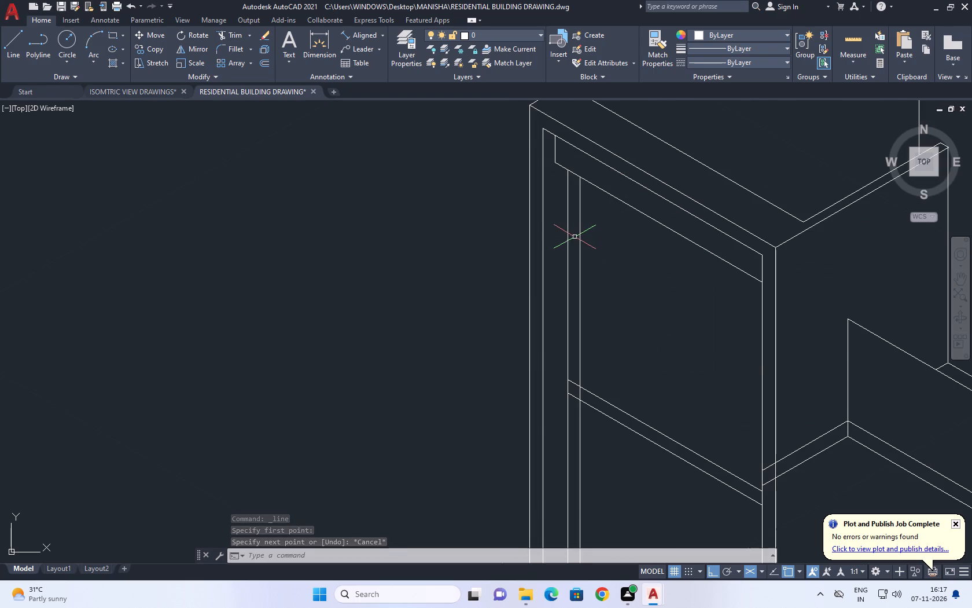
pyautogui.click(568, 233)
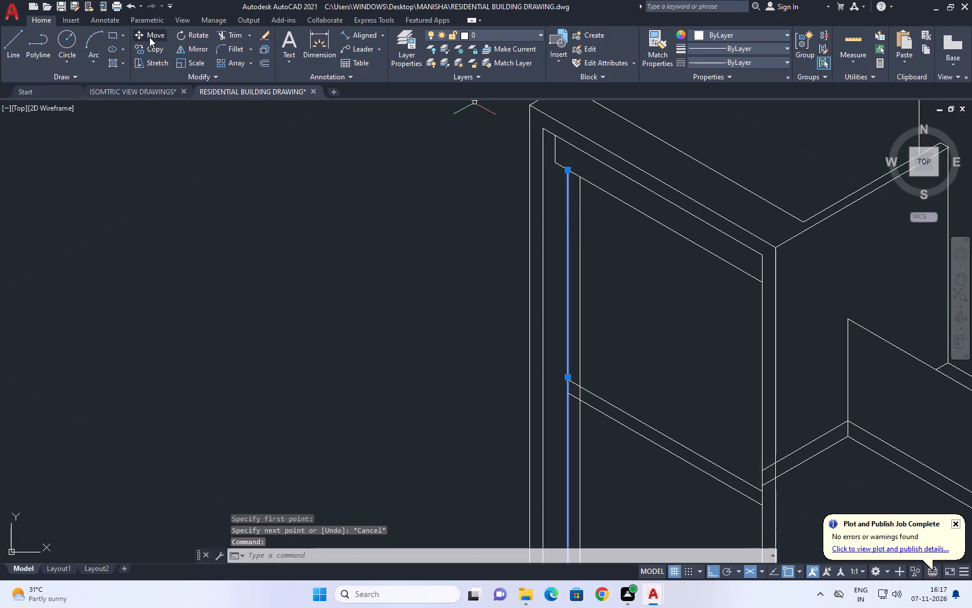
pyautogui.click(149, 37)
pyautogui.moveTo(413, 305); pyautogui.dragTo(524, 400, button='middle')
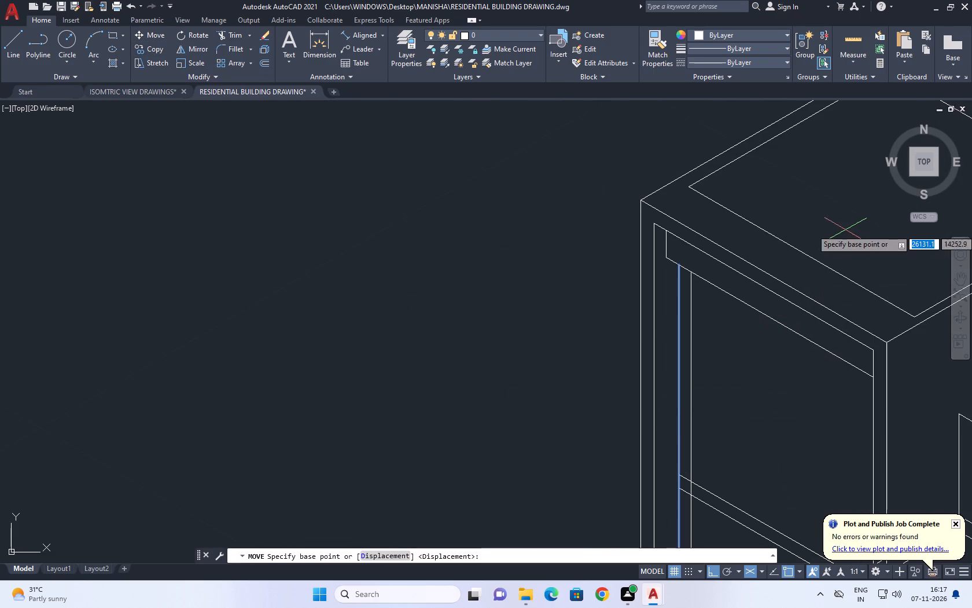
pyautogui.scroll(4, 689, 246)
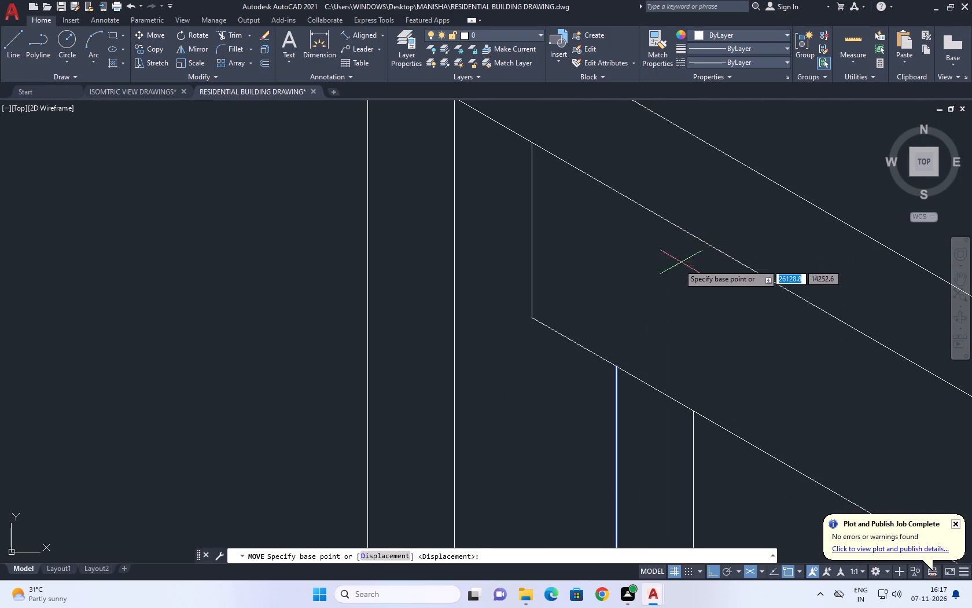
pyautogui.click(568, 386)
pyautogui.click(528, 369)
pyautogui.scroll(-2, 599, 337)
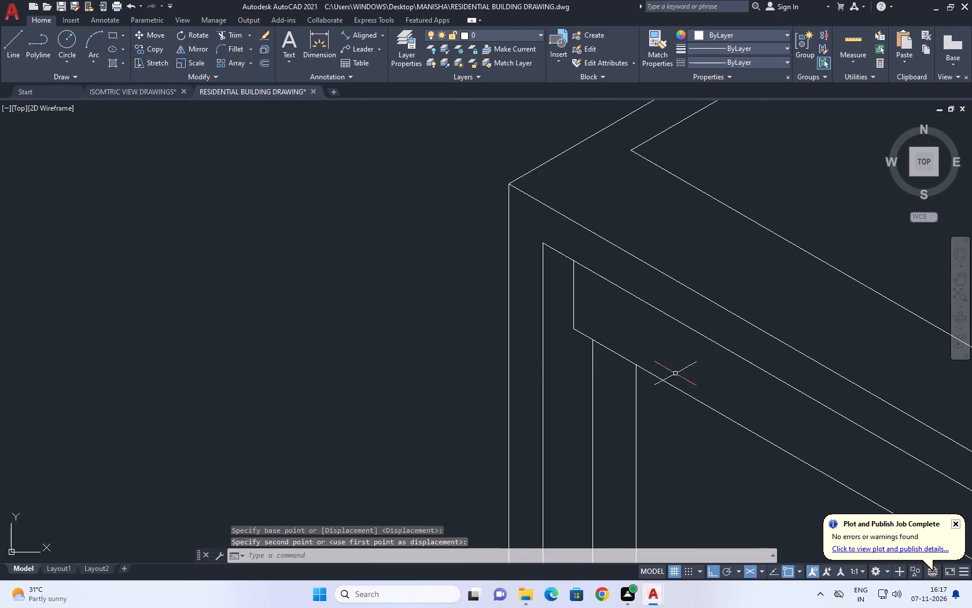
# Move the copied inner vertical line slightly along the 150° direction, closer to the original line.
pyautogui.moveTo(678, 387); pyautogui.dragTo(652, 292, button='middle')
pyautogui.click(628, 334)
pyautogui.click(601, 299)
pyautogui.scroll(-4, 593, 303)
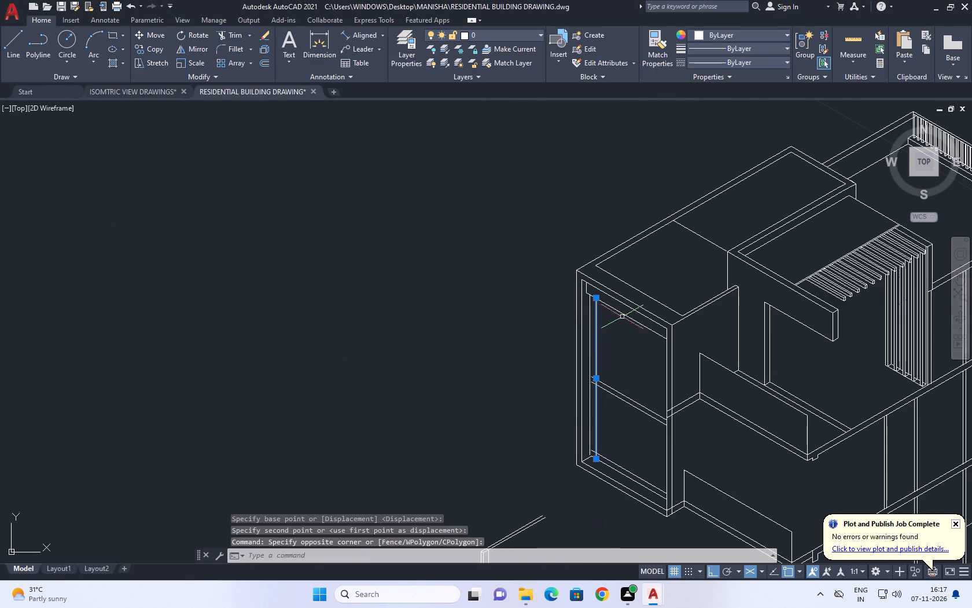
pyautogui.click(148, 39)
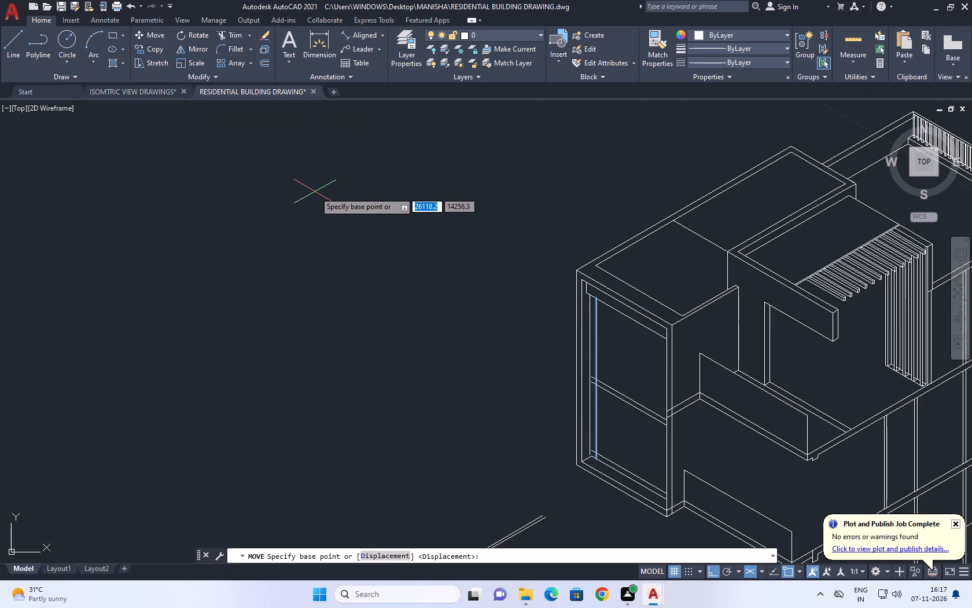
pyautogui.scroll(6, 600, 302)
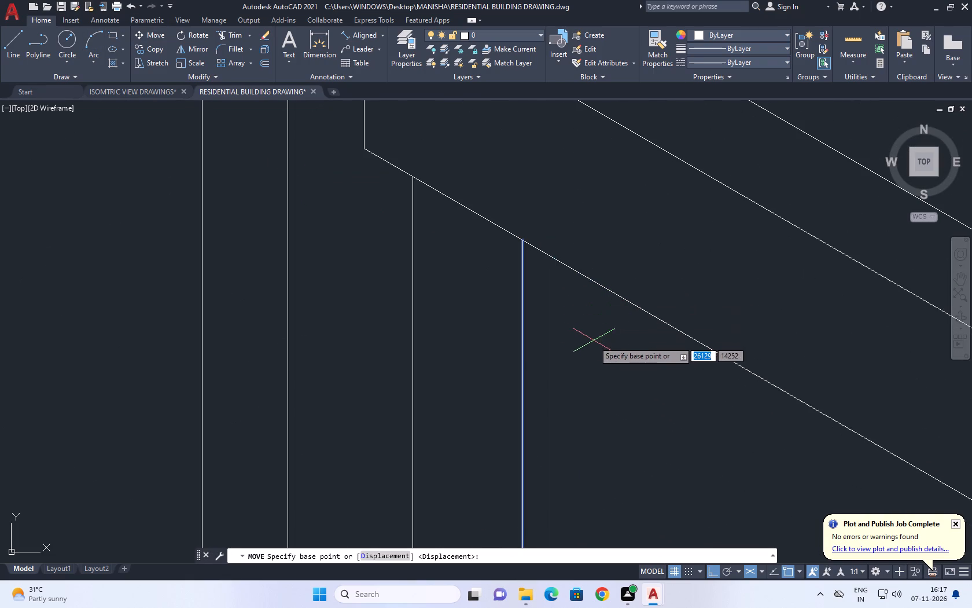
pyautogui.click(583, 335)
pyautogui.click(551, 309)
pyautogui.scroll(-5, 510, 236)
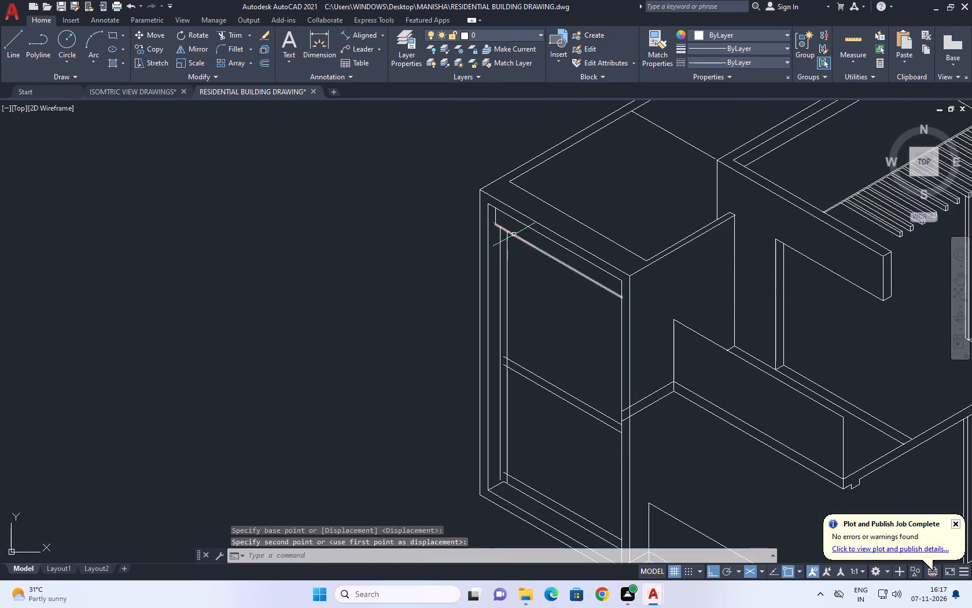
# Fillet the recess's two inner vertical lines with the two sill lines at its lower left corner, closing both corners.
pyautogui.moveTo(554, 305); pyautogui.dragTo(544, 299, button='middle')
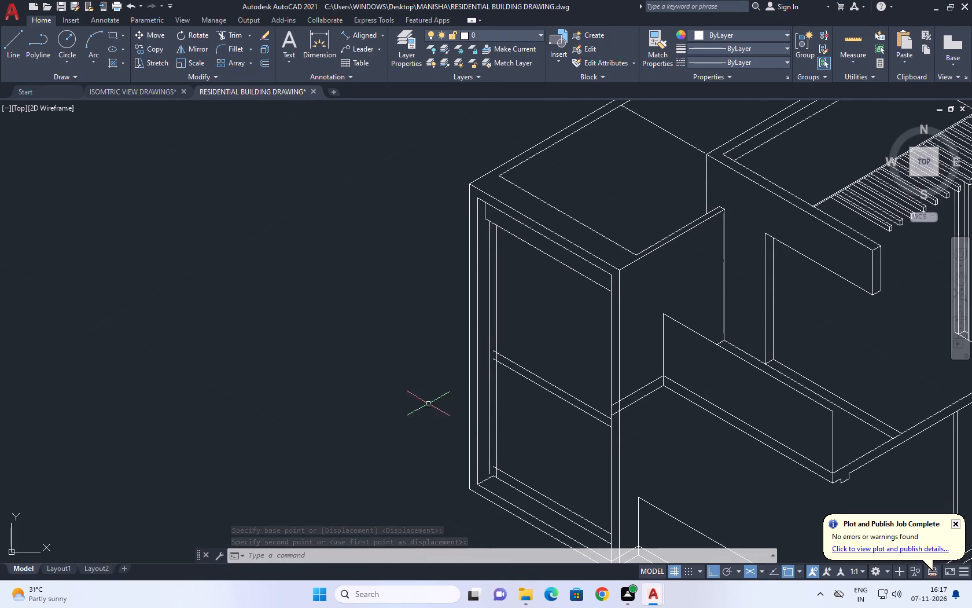
pyautogui.scroll(4, 479, 491)
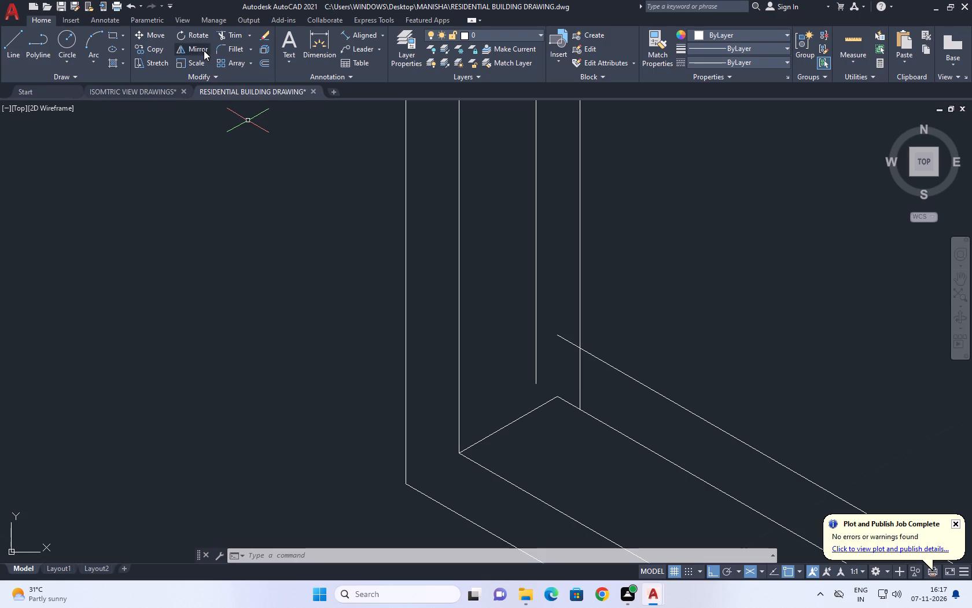
pyautogui.click(231, 46)
pyautogui.click(570, 402)
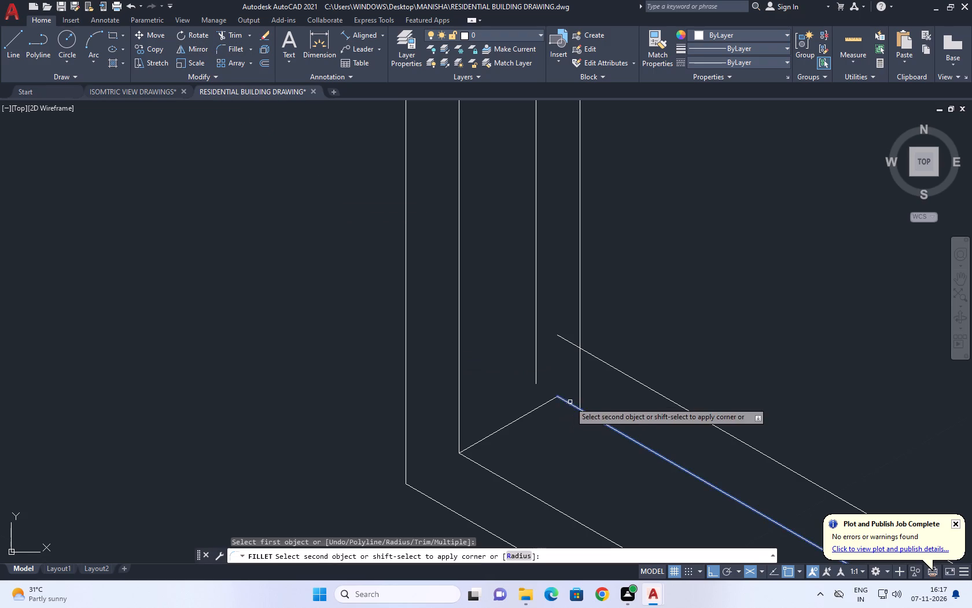
pyautogui.click(536, 376)
pyautogui.rightClick(581, 301)
pyautogui.click(633, 304)
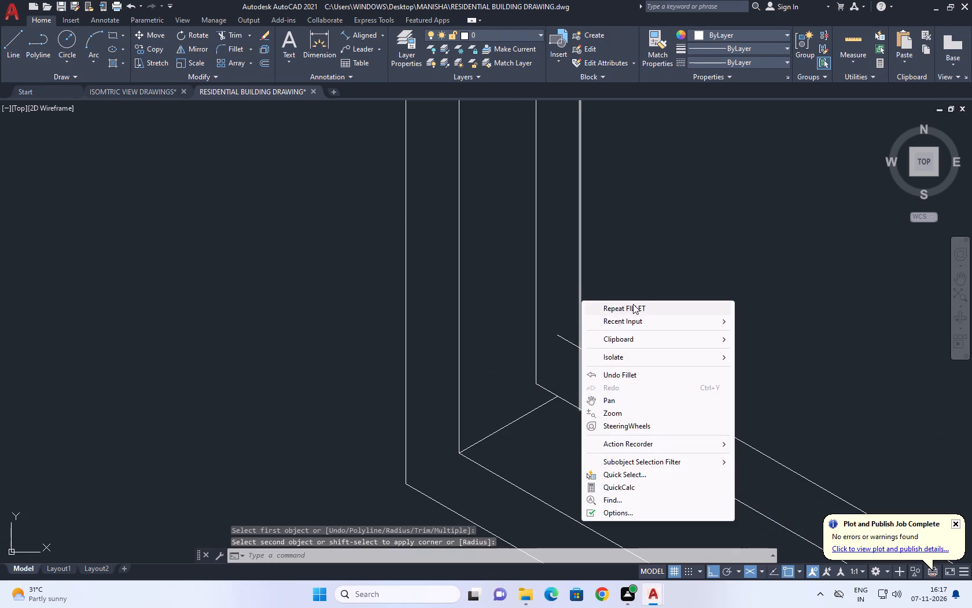
pyautogui.click(606, 358)
pyautogui.click(606, 361)
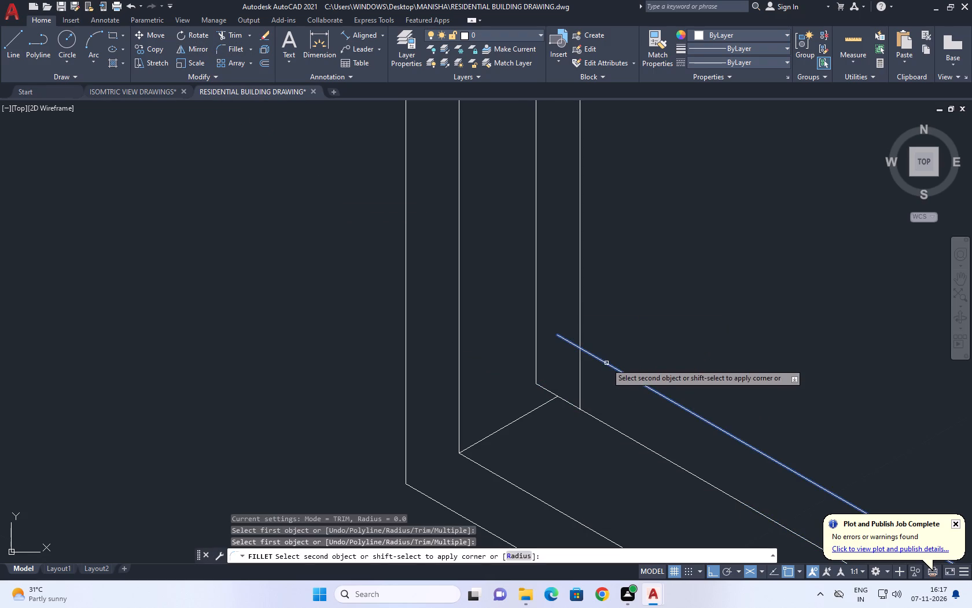
pyautogui.click(581, 316)
# Trim the two middle band lines where they run past the recess's inner vertical line on the left.
pyautogui.scroll(-3, 581, 313)
pyautogui.moveTo(584, 250); pyautogui.dragTo(592, 380, button='middle')
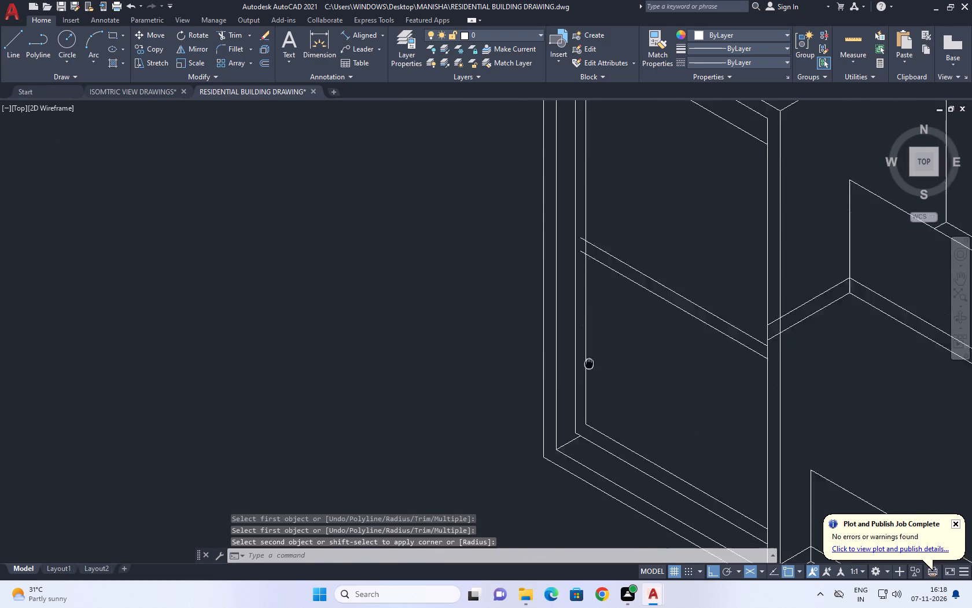
pyautogui.moveTo(592, 380); pyautogui.dragTo(594, 388, button='middle')
pyautogui.moveTo(554, 306); pyautogui.dragTo(535, 323, button='middle')
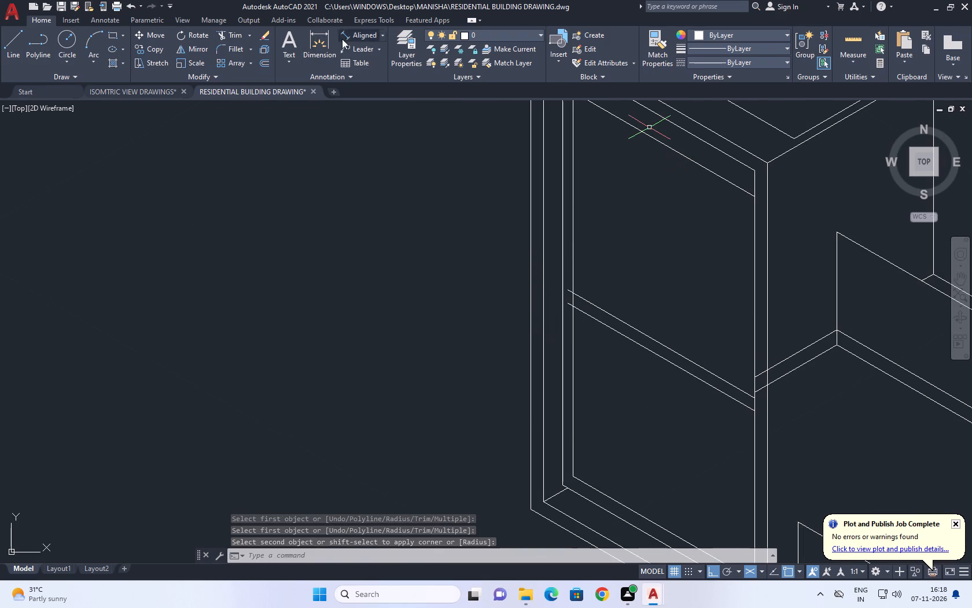
pyautogui.click(229, 39)
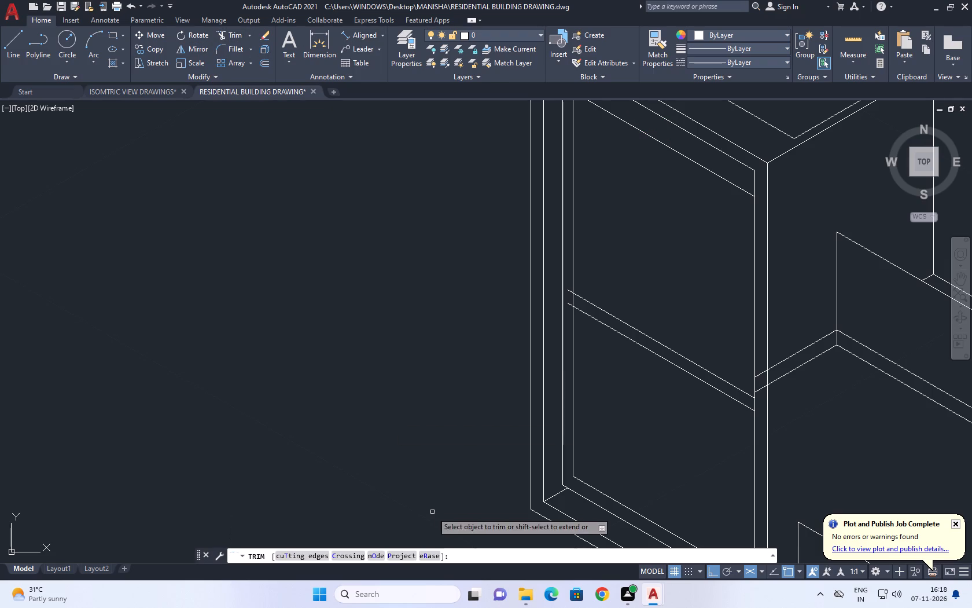
pyautogui.scroll(2, 548, 273)
pyautogui.scroll(3, 586, 356)
pyautogui.click(636, 188)
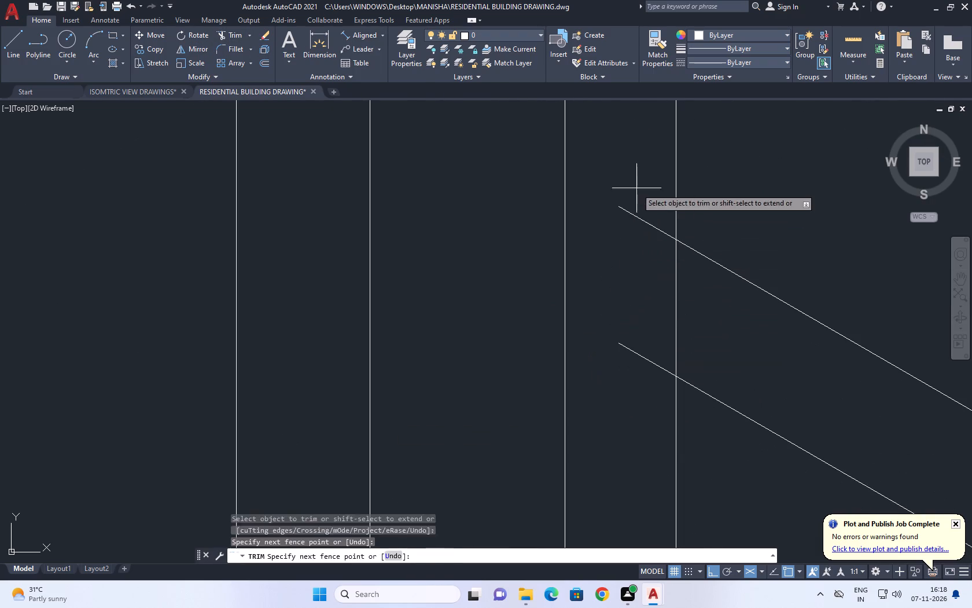
pyautogui.moveTo(643, 411); pyautogui.dragTo(647, 431)
pyautogui.scroll(-4, 634, 404)
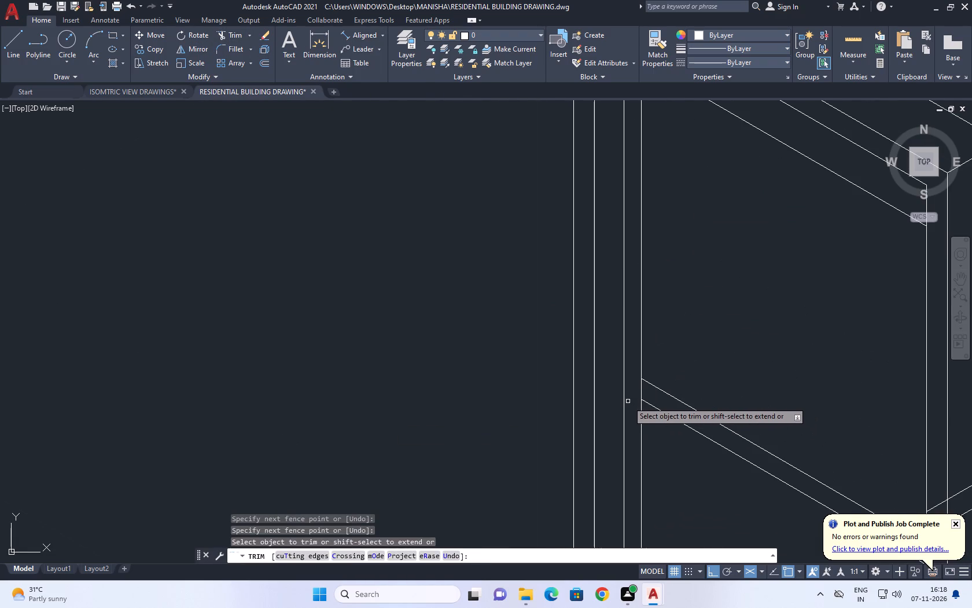
pyautogui.scroll(1, 645, 412)
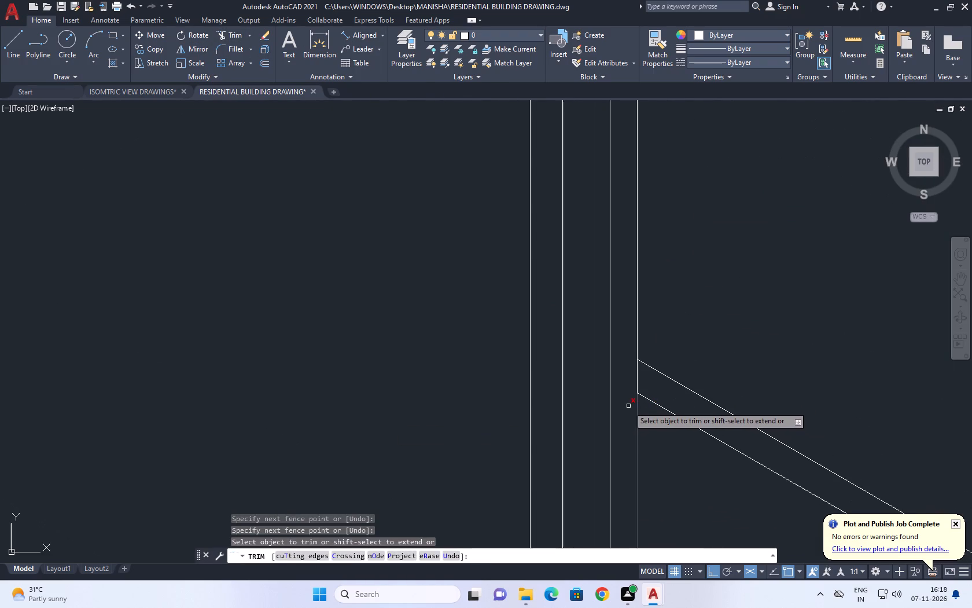
pyautogui.scroll(-4, 543, 338)
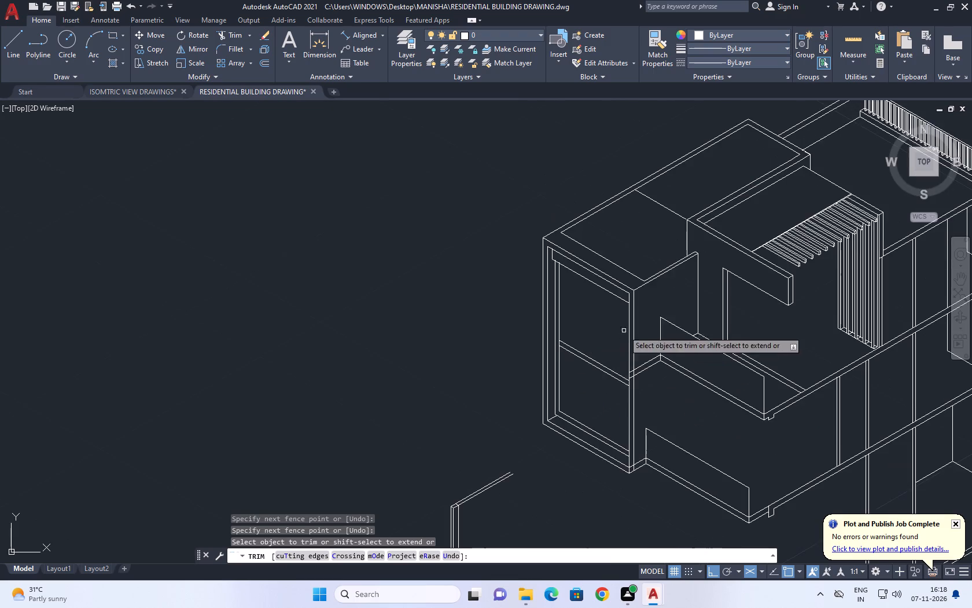
pyautogui.moveTo(612, 303); pyautogui.dragTo(615, 339, button='middle')
pyautogui.scroll(3, 541, 302)
pyautogui.scroll(3, 631, 284)
pyautogui.rightClick(632, 281)
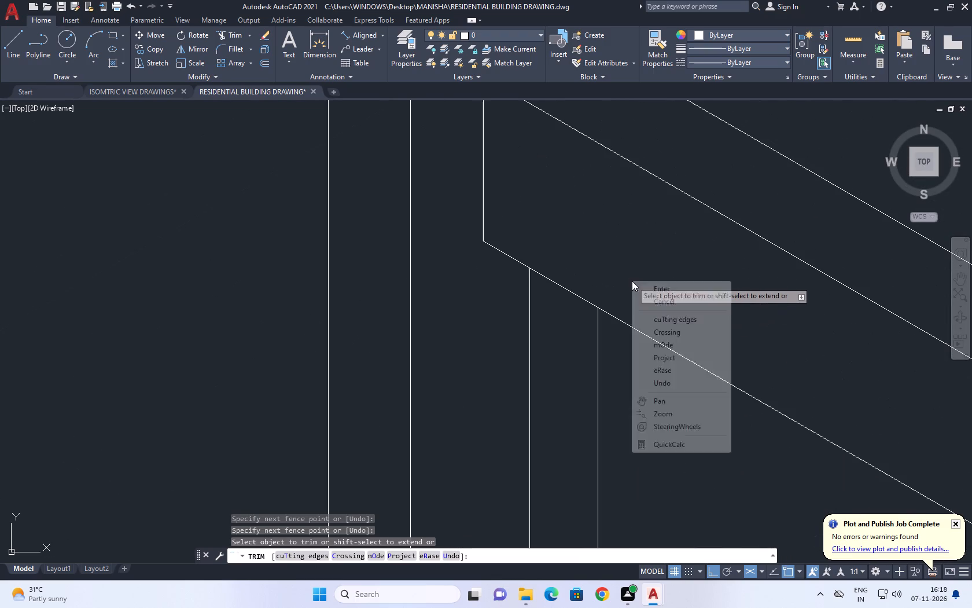
pyautogui.click(659, 294)
# Copy the upper line of the middle band about 0.1 along the 30° direction.
pyautogui.scroll(-2, 656, 303)
pyautogui.moveTo(702, 343); pyautogui.dragTo(606, 296, button='middle')
pyautogui.scroll(-1, 587, 369)
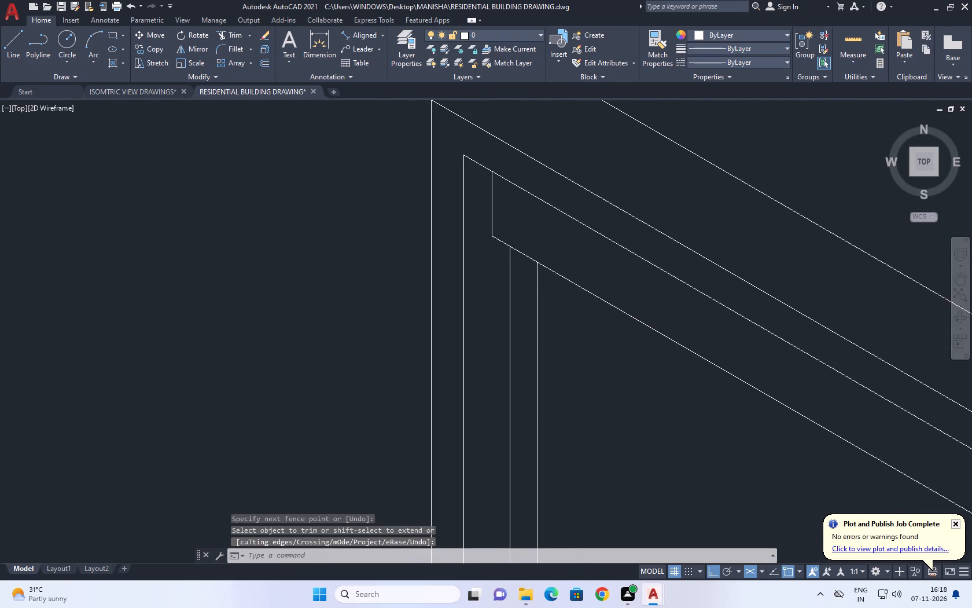
pyautogui.scroll(-1, 587, 369)
pyautogui.moveTo(640, 423); pyautogui.dragTo(533, 268, button='middle')
pyautogui.moveTo(601, 390); pyautogui.dragTo(592, 383, button='middle')
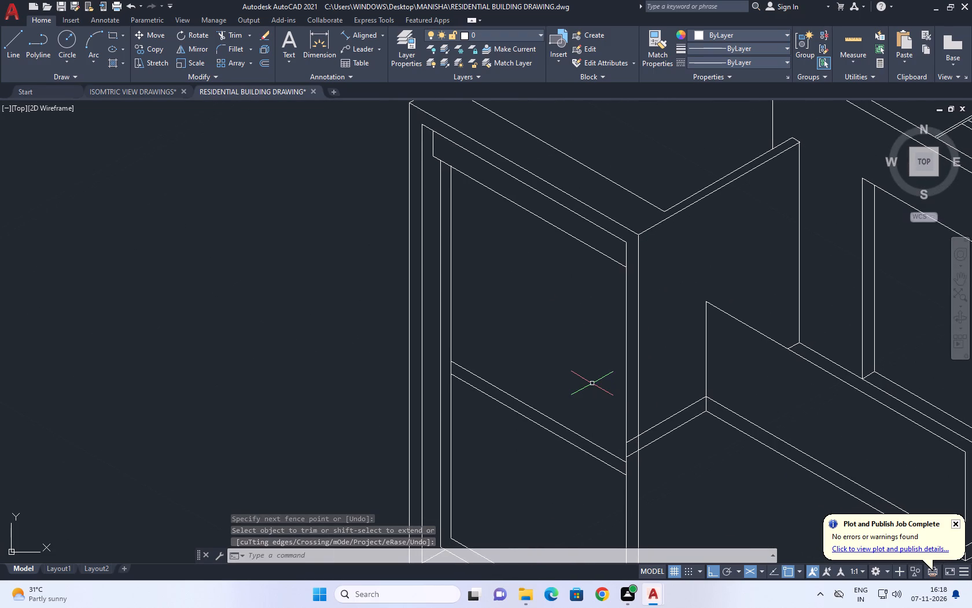
pyautogui.moveTo(594, 412); pyautogui.dragTo(578, 338, button='middle')
pyautogui.click(526, 340)
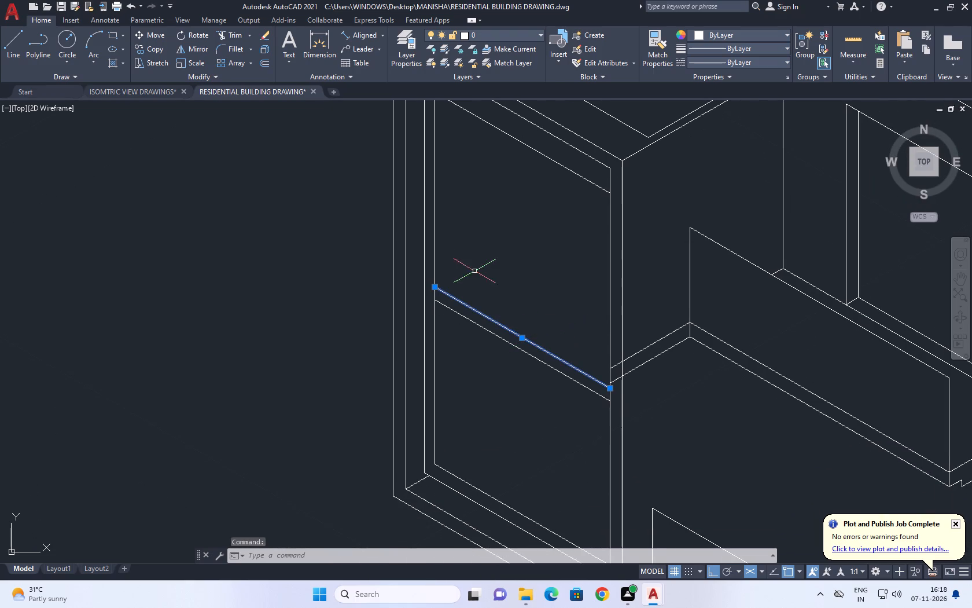
pyautogui.moveTo(470, 263); pyautogui.dragTo(509, 369, button='middle')
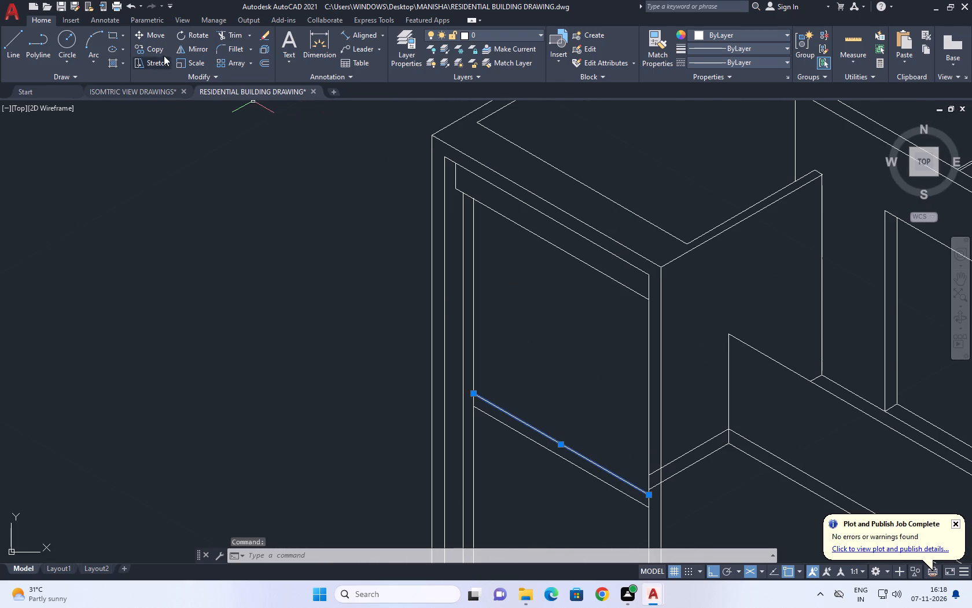
pyautogui.click(160, 50)
pyautogui.scroll(1, 458, 378)
pyautogui.moveTo(461, 393); pyautogui.dragTo(445, 400, button='middle')
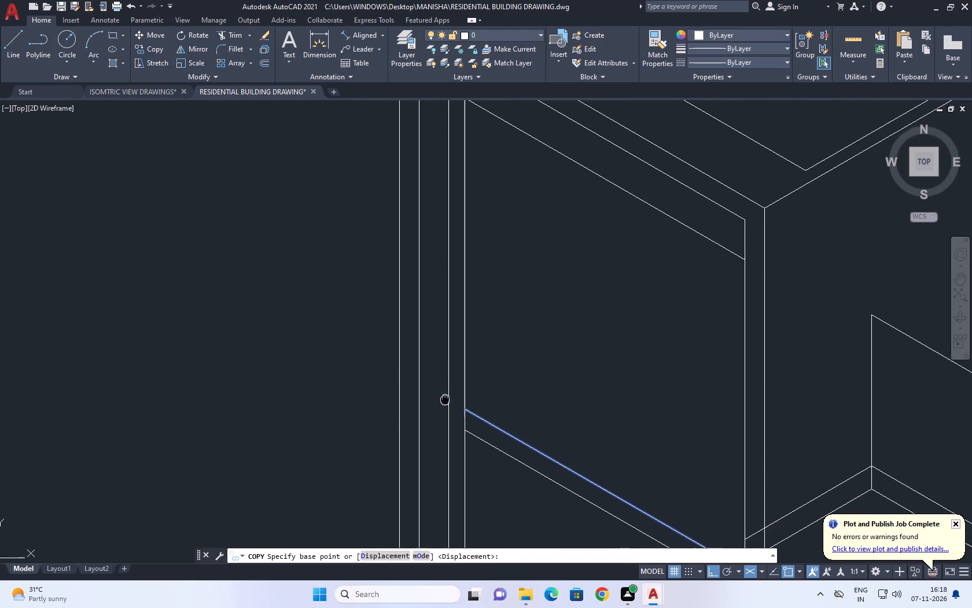
pyautogui.moveTo(445, 400); pyautogui.dragTo(386, 396, button='middle')
pyautogui.click(409, 408)
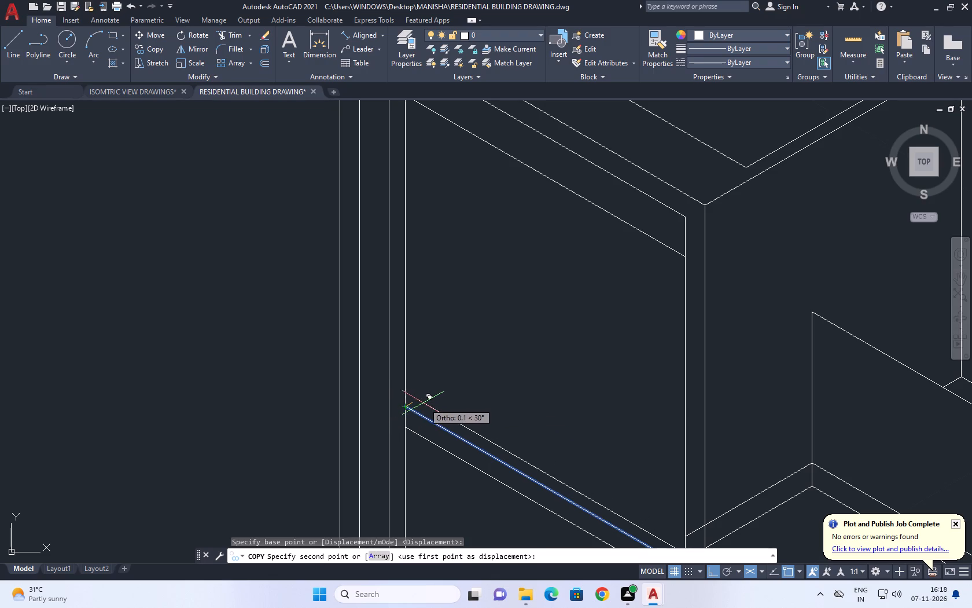
pyautogui.click(423, 403)
pyautogui.rightClick(463, 356)
pyautogui.click(478, 367)
# Trim the end of the copied band line that crosses into the frame's right border.
pyautogui.scroll(-1, 478, 364)
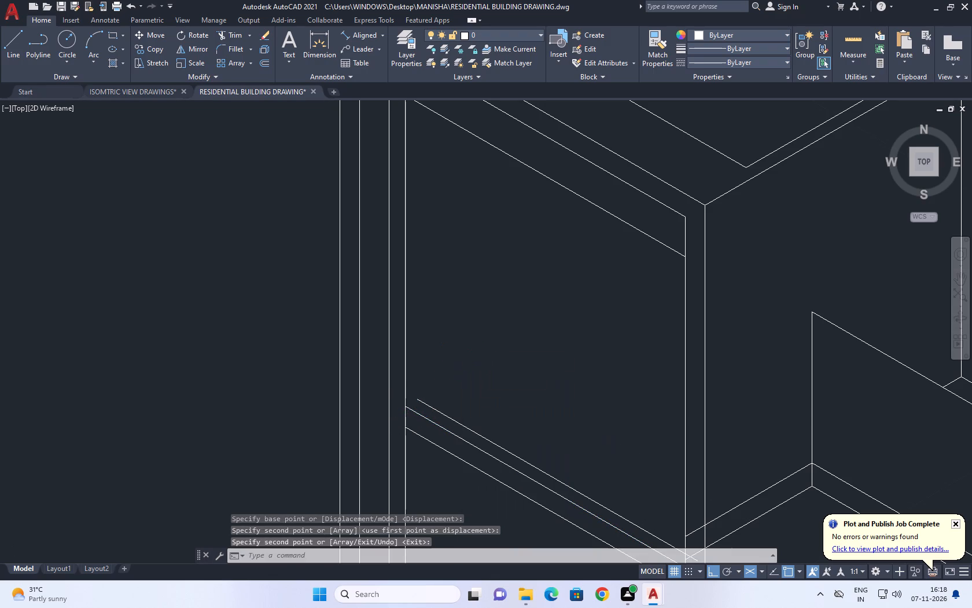
pyautogui.click(240, 38)
pyautogui.scroll(4, 618, 500)
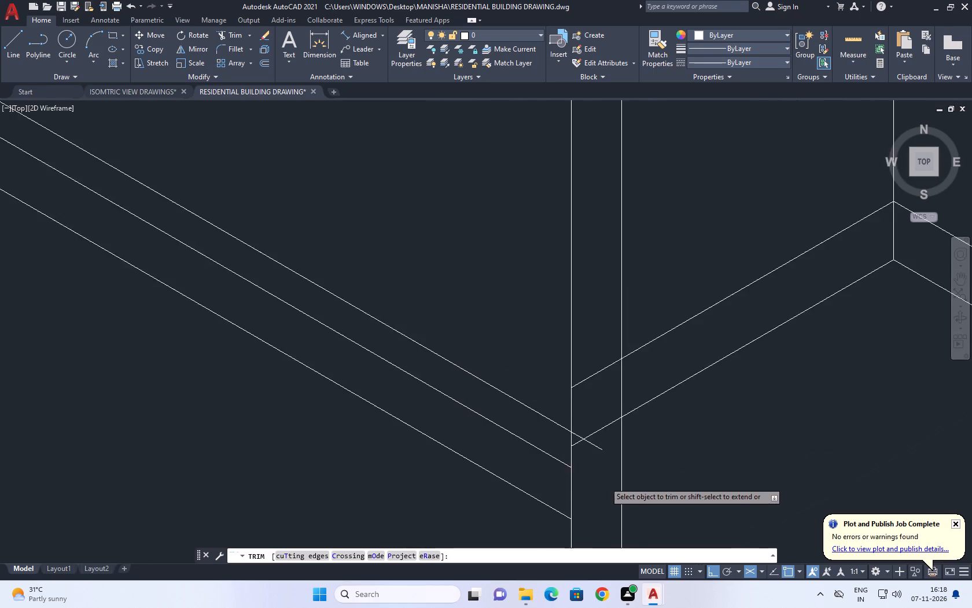
pyautogui.scroll(1, 603, 481)
pyautogui.click(586, 401)
pyautogui.click(586, 393)
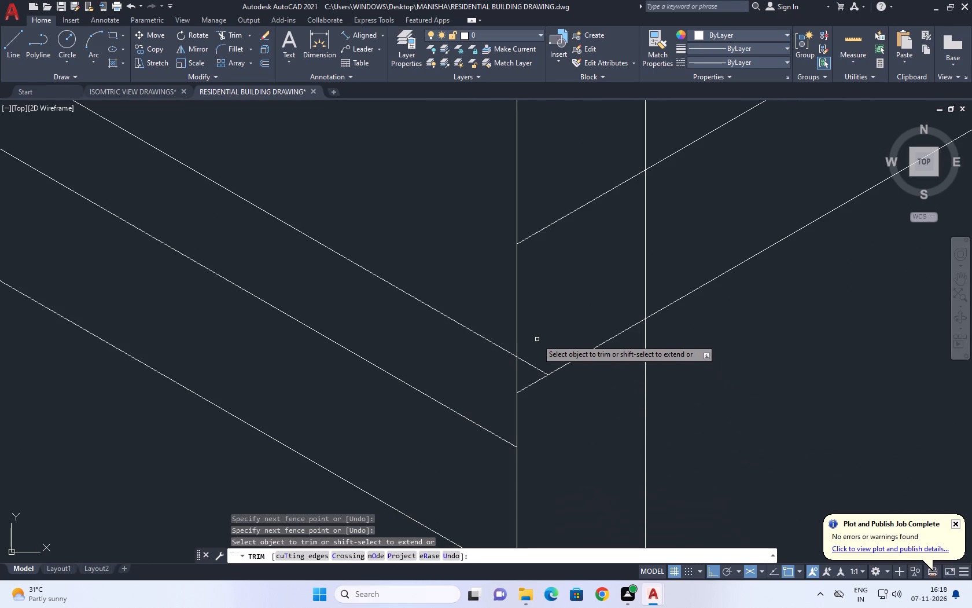
pyautogui.click(536, 340)
pyautogui.click(529, 368)
pyautogui.rightClick(554, 335)
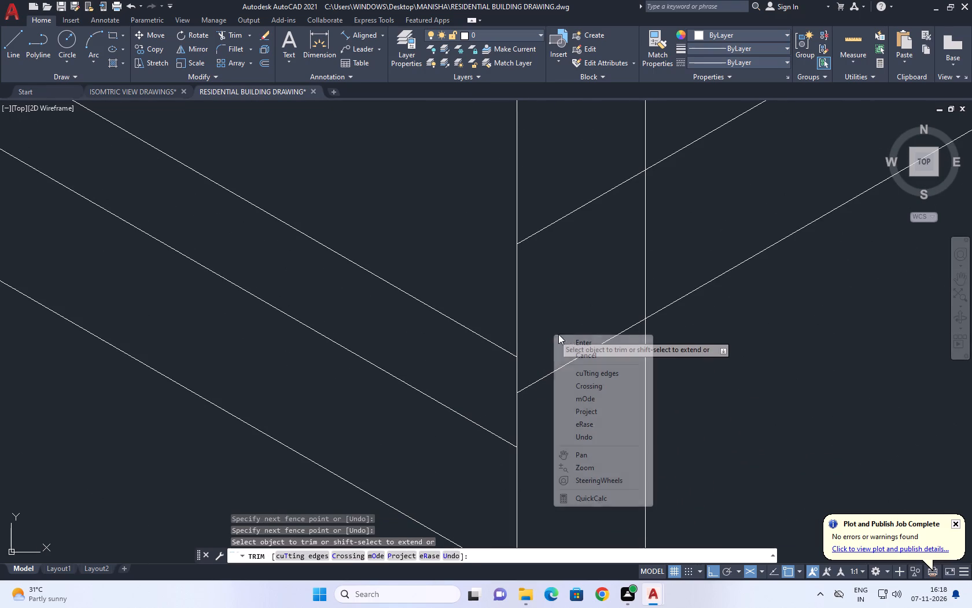
pyautogui.click(583, 346)
# Copy the trimmed band line 0.05 along the 30° direction.
pyautogui.scroll(-3, 583, 346)
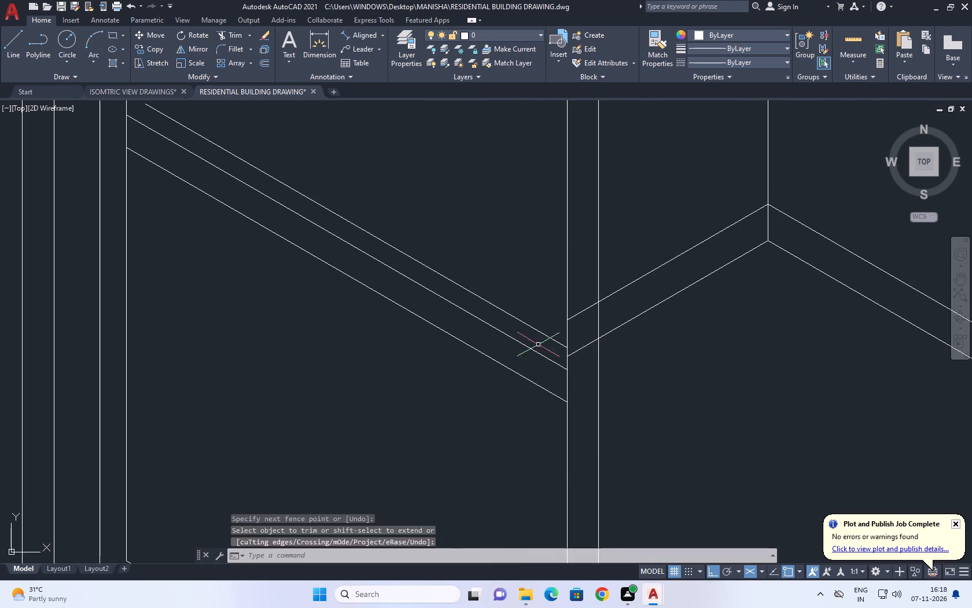
pyautogui.click(544, 335)
pyautogui.scroll(-1, 545, 330)
pyautogui.moveTo(545, 330); pyautogui.dragTo(528, 417, button='middle')
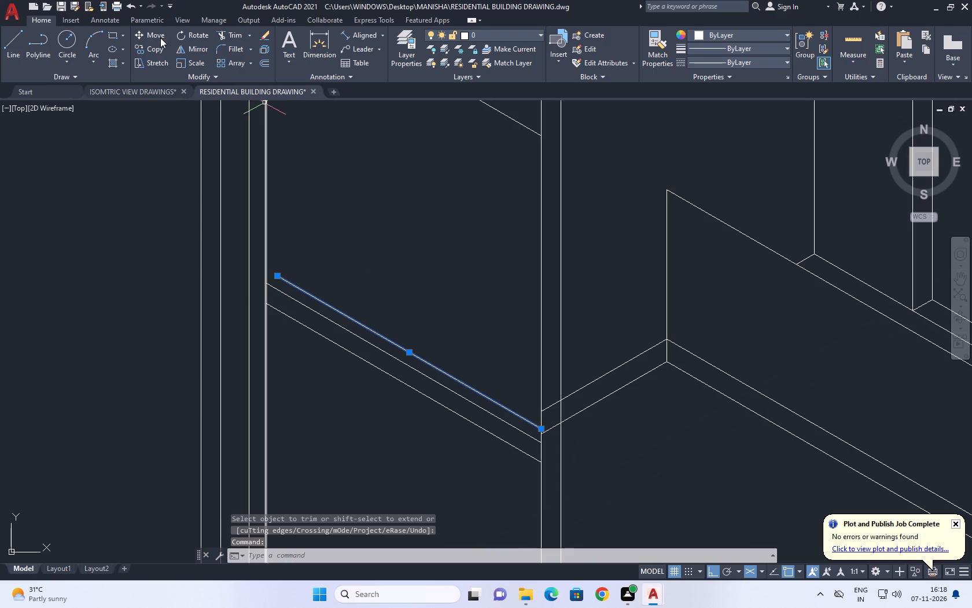
pyautogui.click(160, 38)
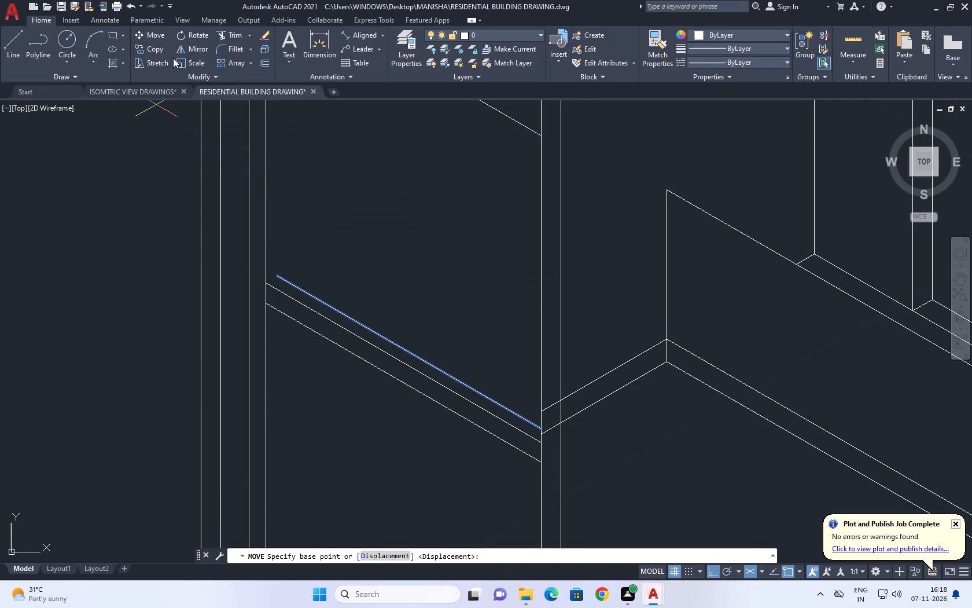
pyautogui.click(160, 50)
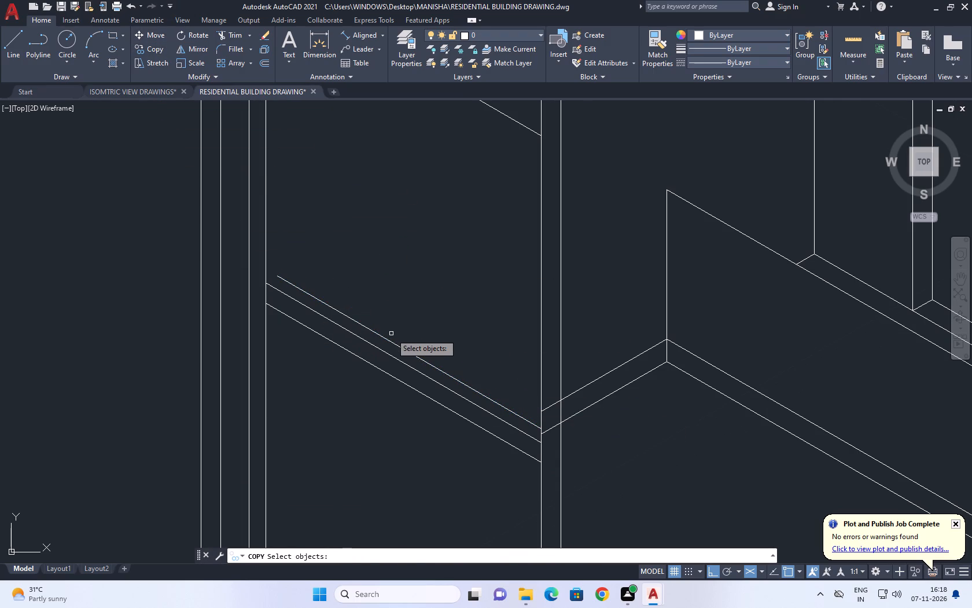
pyautogui.click(391, 337)
pyautogui.click(388, 350)
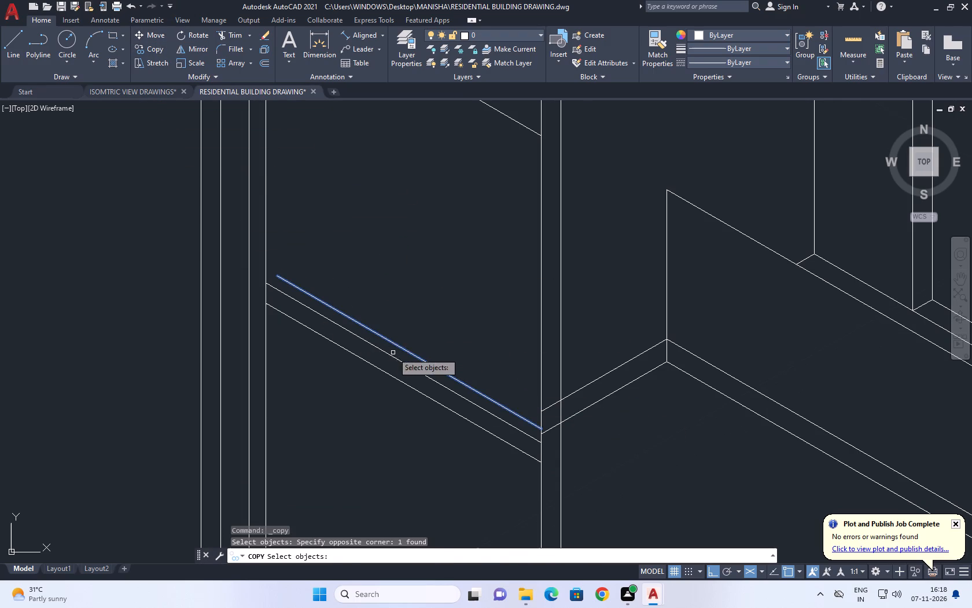
pyautogui.rightClick(393, 353)
pyautogui.click(424, 357)
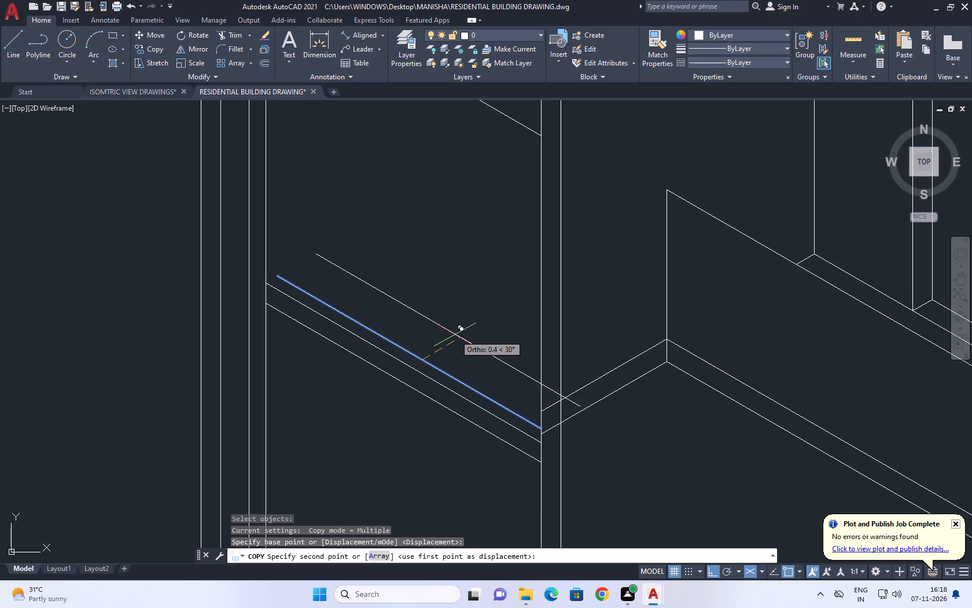
pyautogui.write('0.')
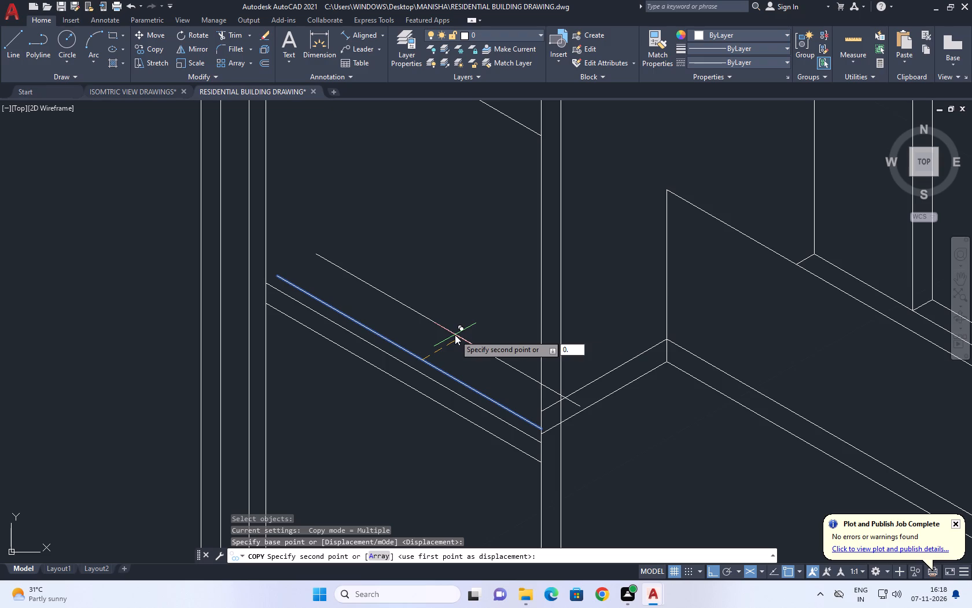
pyautogui.press('5')
pyautogui.press('BackSpace')
pyautogui.write('05')
pyautogui.press('Return')
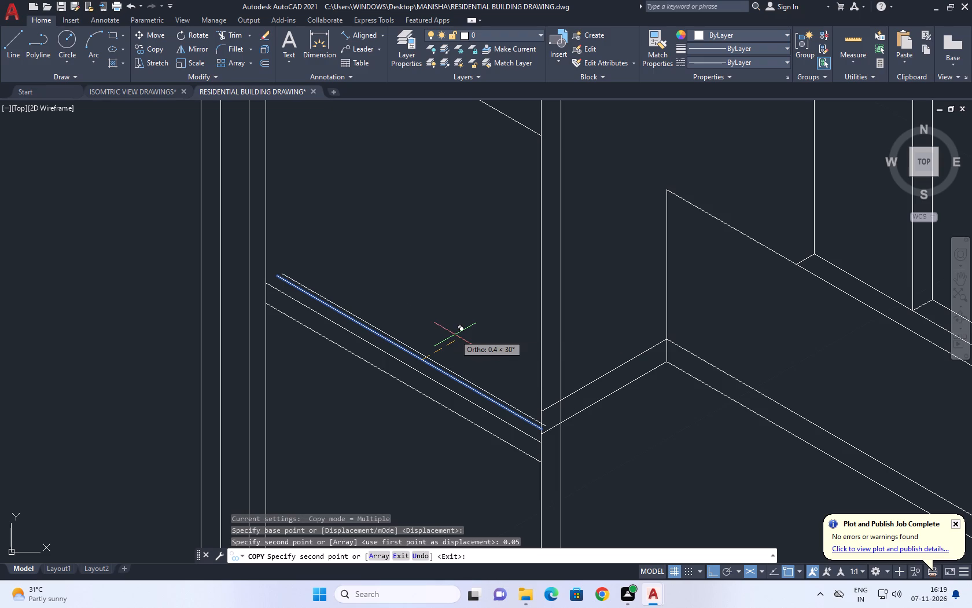
pyautogui.rightClick(449, 333)
pyautogui.click(465, 350)
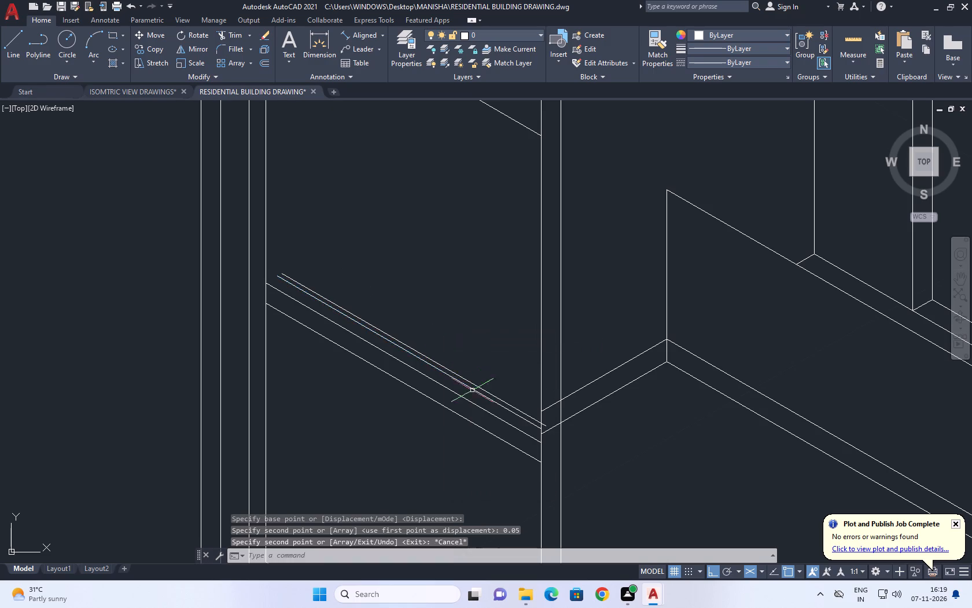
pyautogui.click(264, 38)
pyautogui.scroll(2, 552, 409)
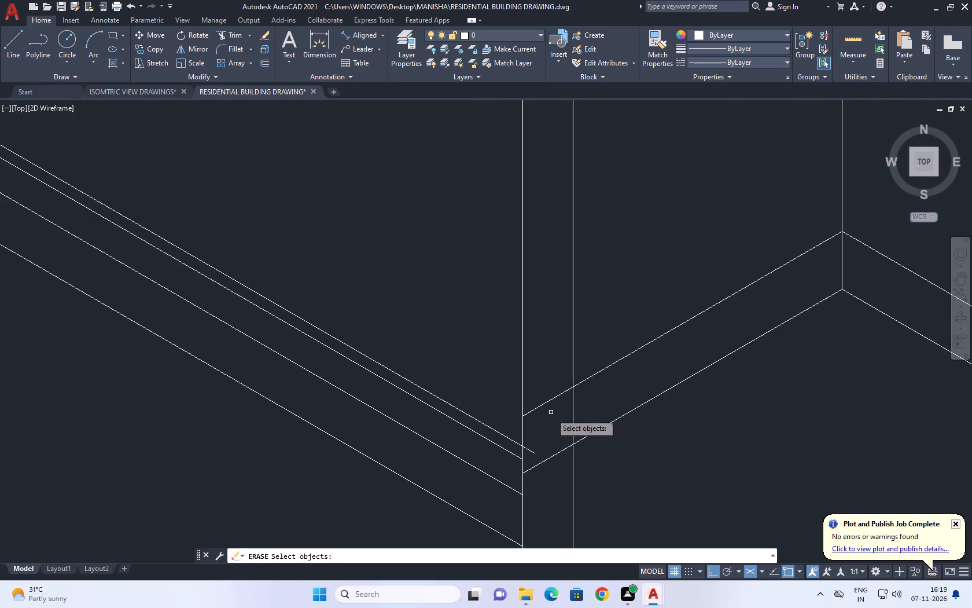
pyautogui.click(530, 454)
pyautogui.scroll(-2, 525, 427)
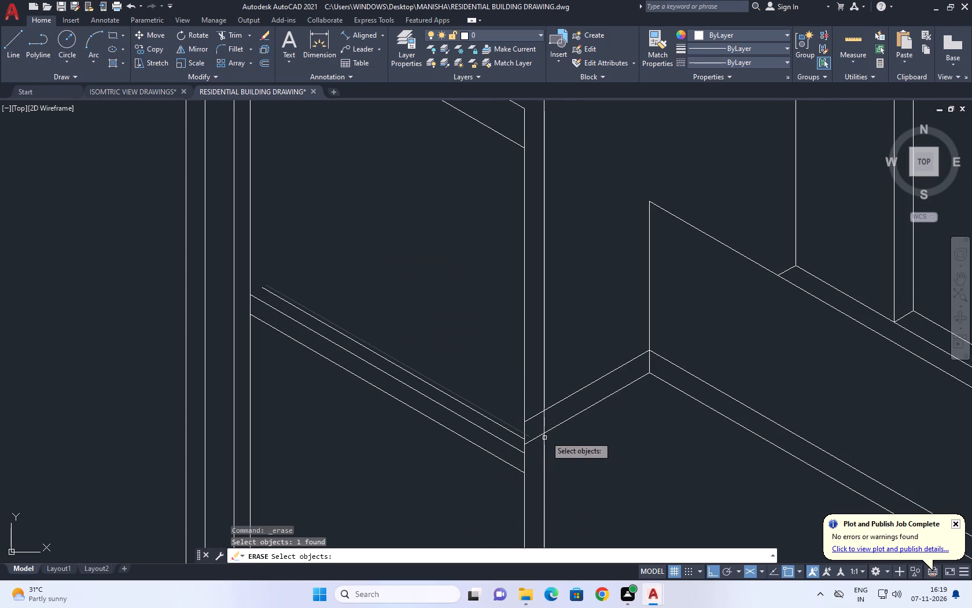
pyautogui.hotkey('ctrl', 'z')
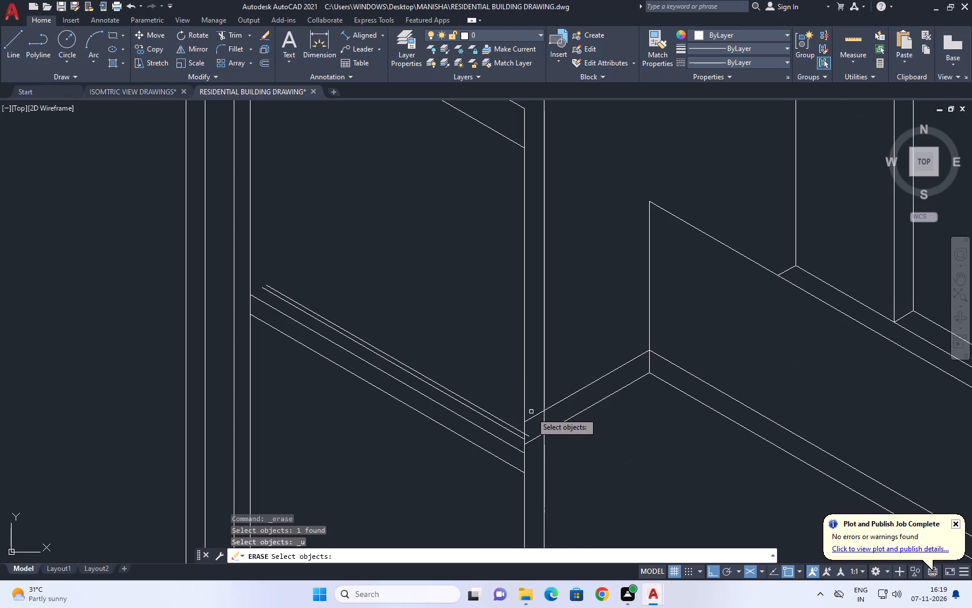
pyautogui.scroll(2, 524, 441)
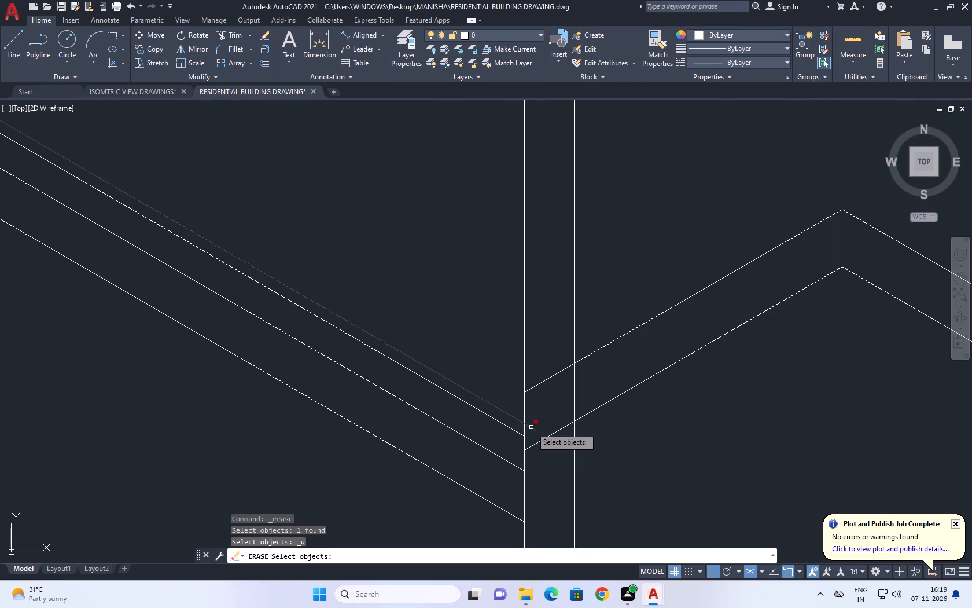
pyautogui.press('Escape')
# Shorten the topmost copied band line so its overshooting end meets the inner vertical line of the frame's right border.
pyautogui.scroll(3, 531, 427)
pyautogui.click(540, 418)
pyautogui.click(516, 437)
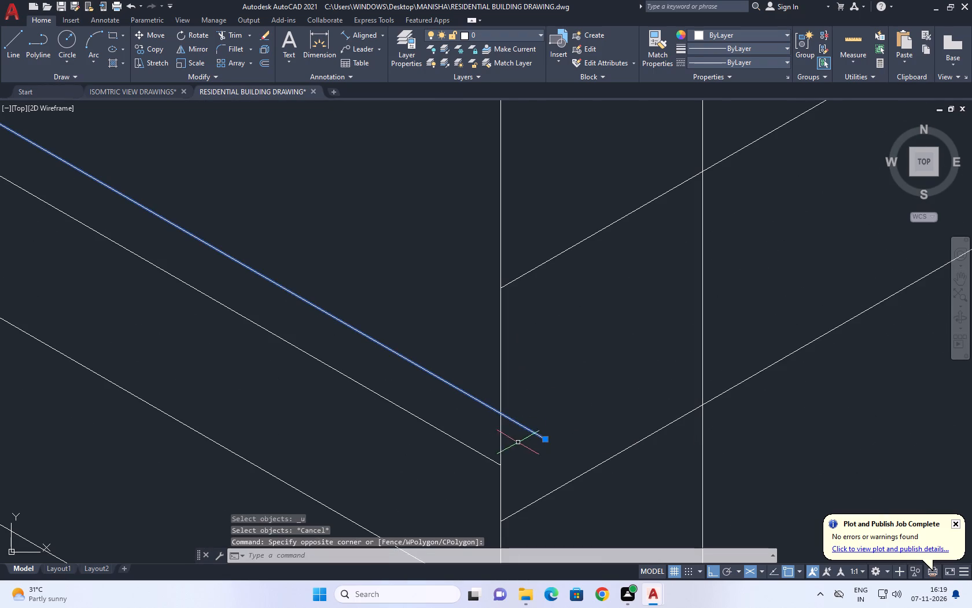
pyautogui.click(546, 438)
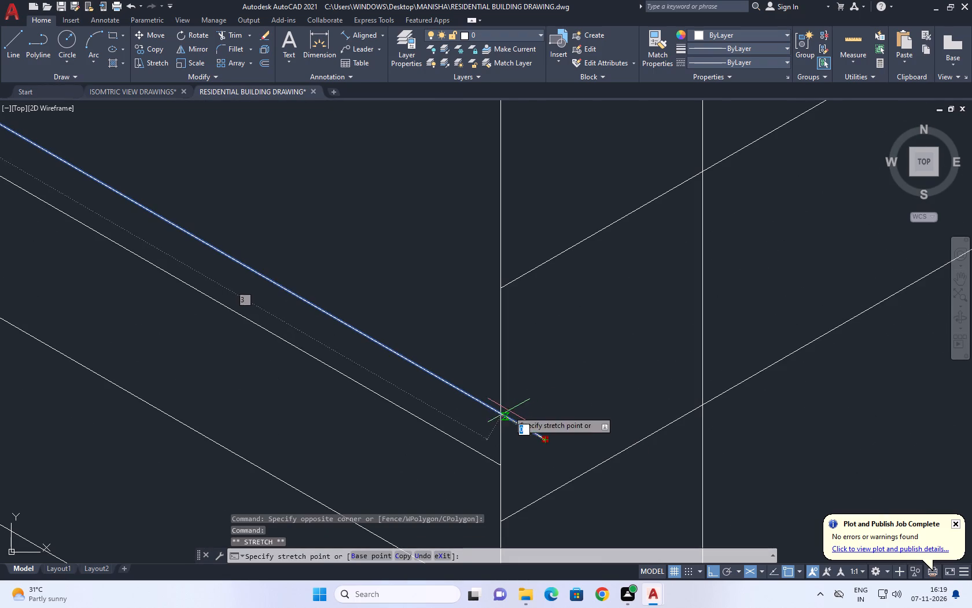
pyautogui.click(506, 410)
pyautogui.scroll(-2, 517, 412)
pyautogui.press('Escape')
pyautogui.press('Escape')
pyautogui.press('Escape')
# Extend the two copied upper band lines to the recess's inner vertical line on the left.
pyautogui.scroll(-3, 504, 409)
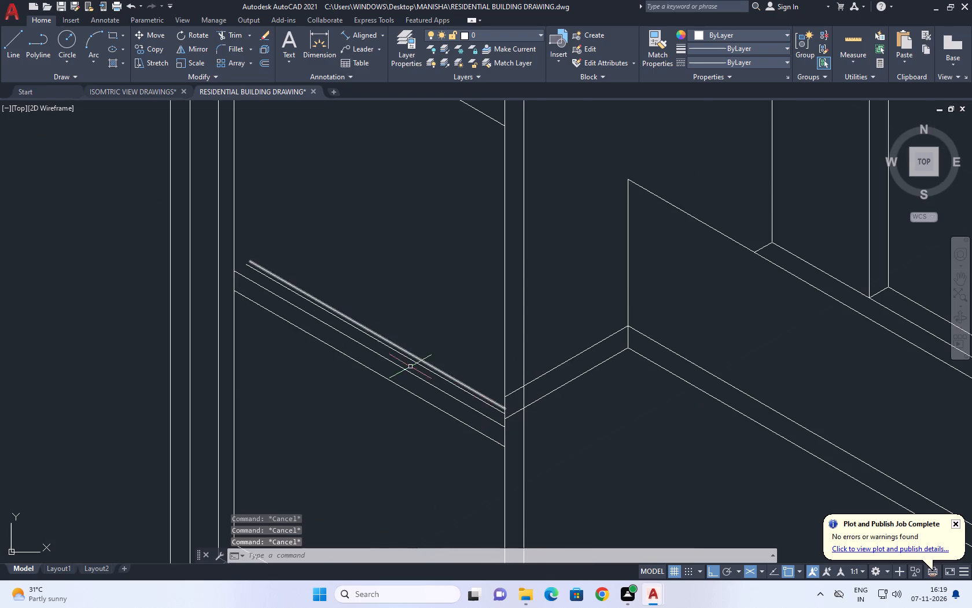
pyautogui.moveTo(347, 368); pyautogui.dragTo(406, 417, button='middle')
pyautogui.write('EX')
pyautogui.press('space')
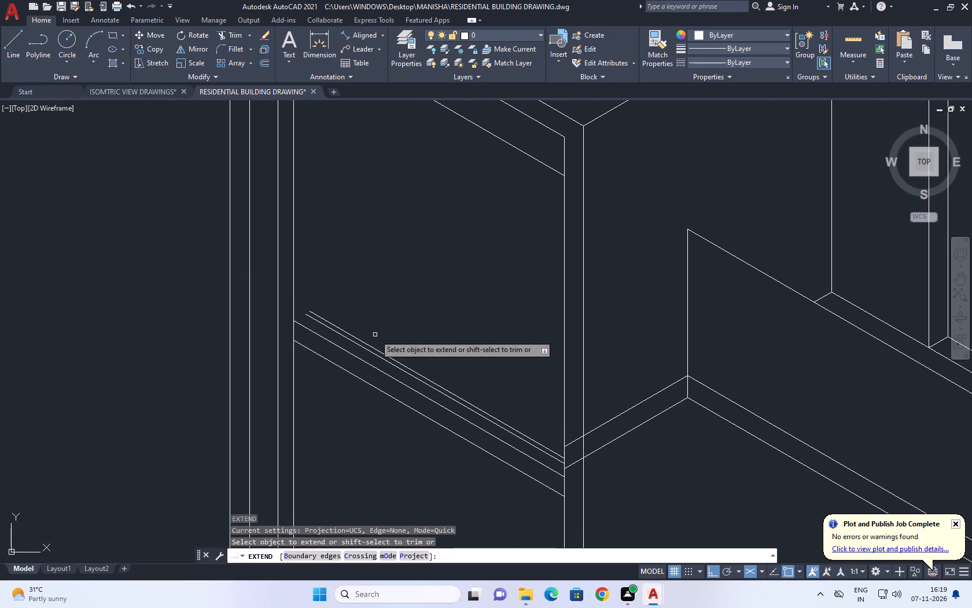
pyautogui.moveTo(374, 334); pyautogui.dragTo(358, 350)
pyautogui.press('Escape')
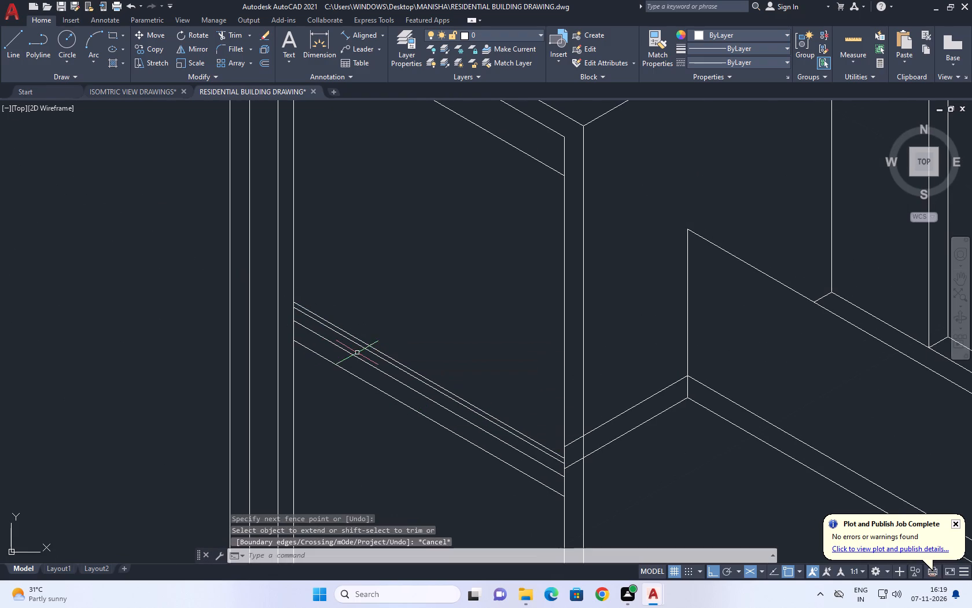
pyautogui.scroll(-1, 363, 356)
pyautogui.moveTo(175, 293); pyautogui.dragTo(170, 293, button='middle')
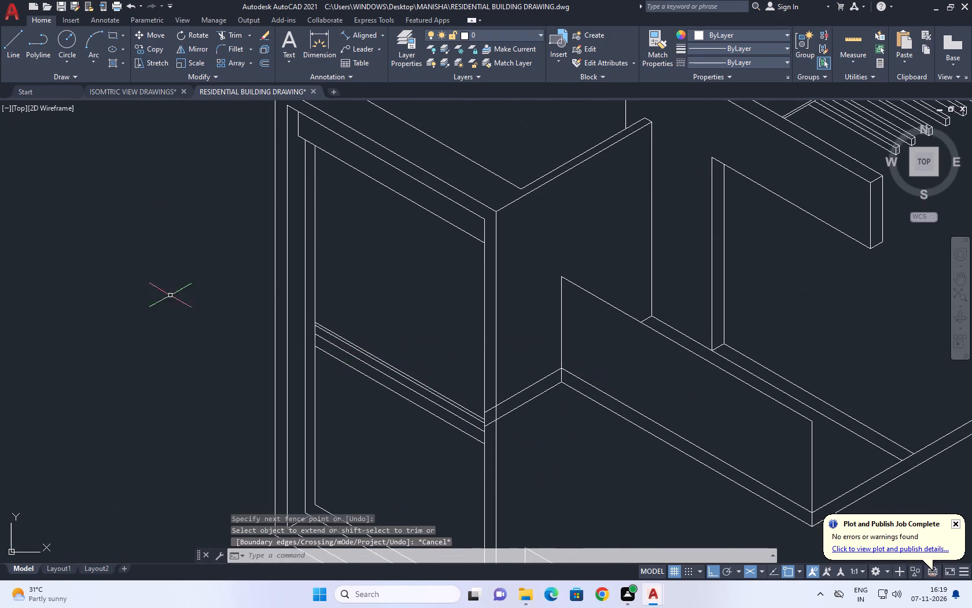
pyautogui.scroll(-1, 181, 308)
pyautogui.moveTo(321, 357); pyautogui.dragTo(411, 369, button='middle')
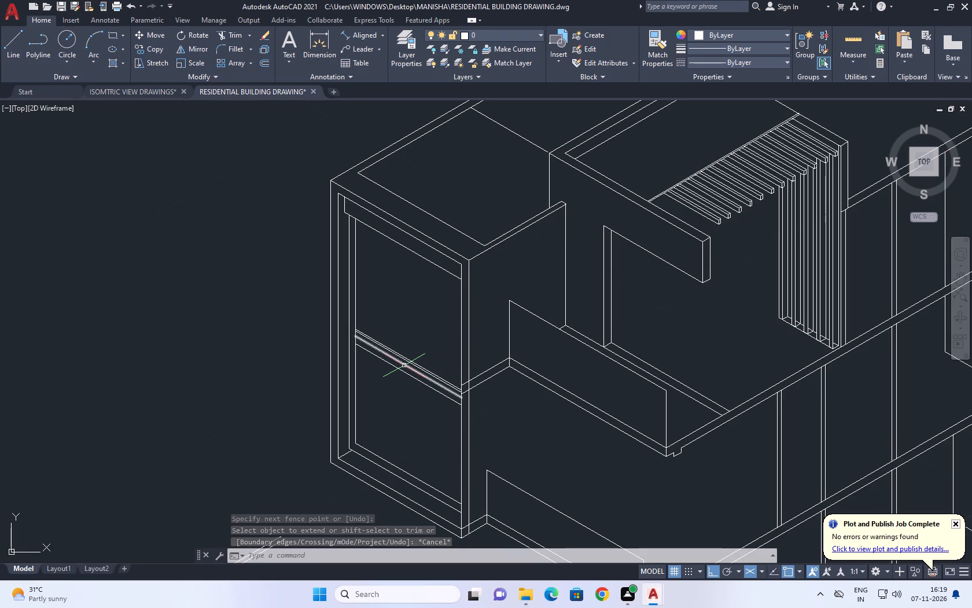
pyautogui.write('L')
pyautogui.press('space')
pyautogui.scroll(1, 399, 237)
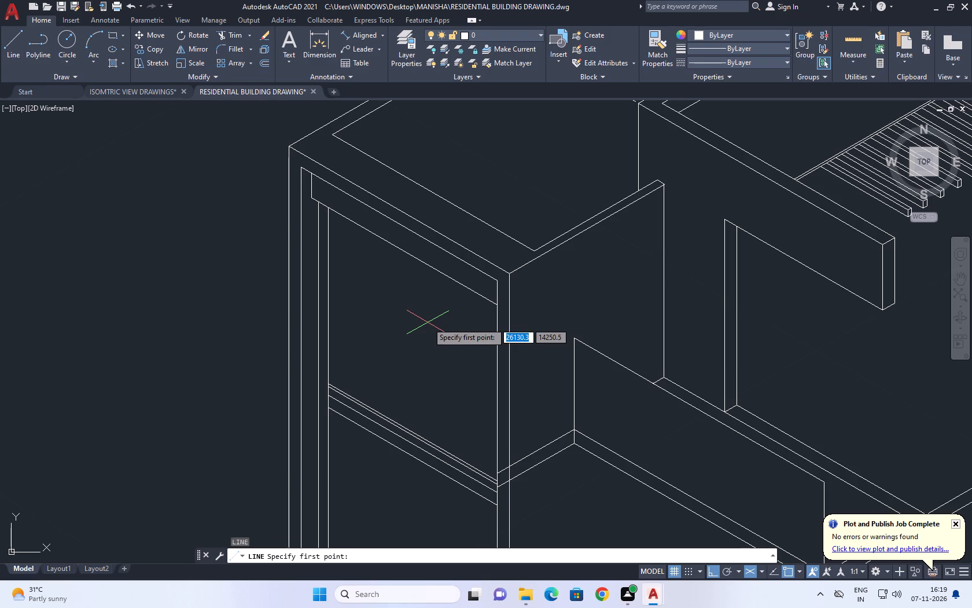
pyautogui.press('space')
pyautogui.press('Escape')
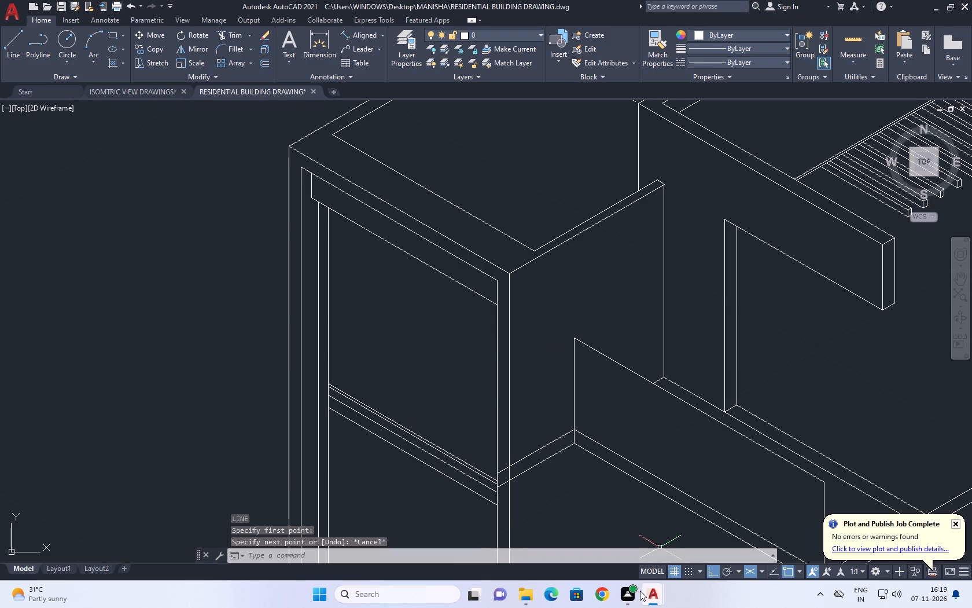
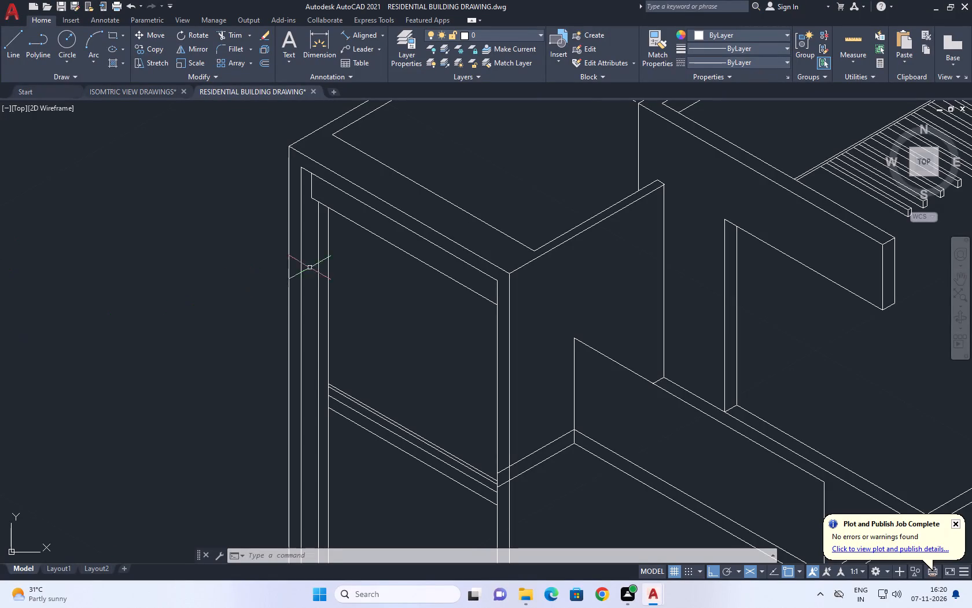
# Examine the tall frame from its top bands down to its bottom corner, then the lower part of the building.
pyautogui.scroll(-1, 319, 351)
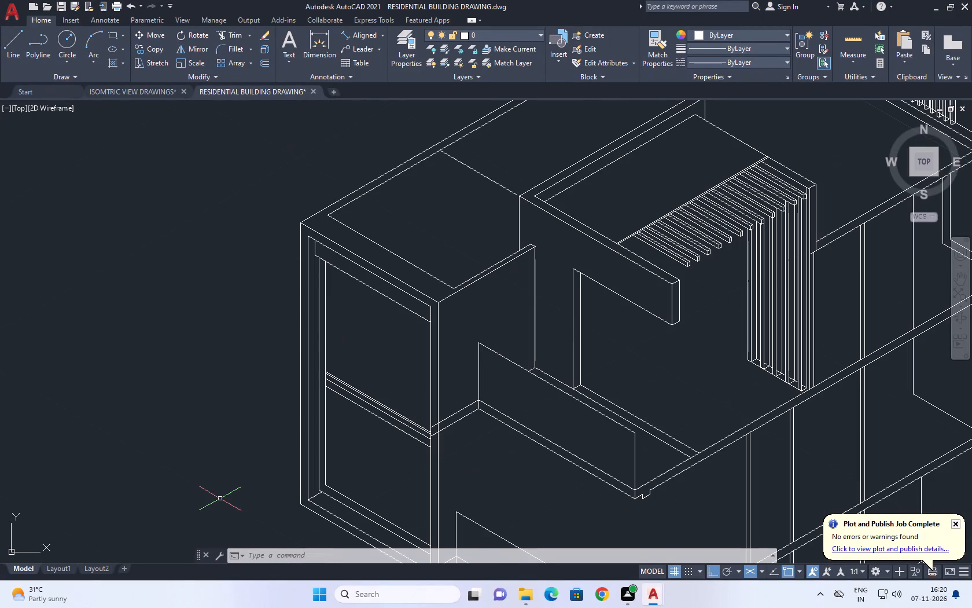
pyautogui.moveTo(338, 406); pyautogui.dragTo(347, 431, button='middle')
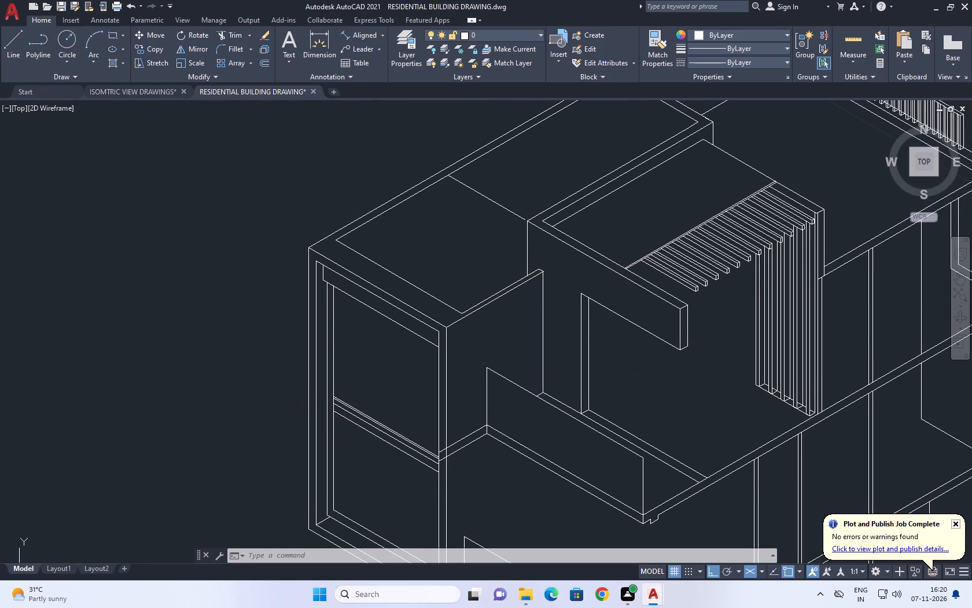
pyautogui.moveTo(492, 382); pyautogui.dragTo(450, 420, button='middle')
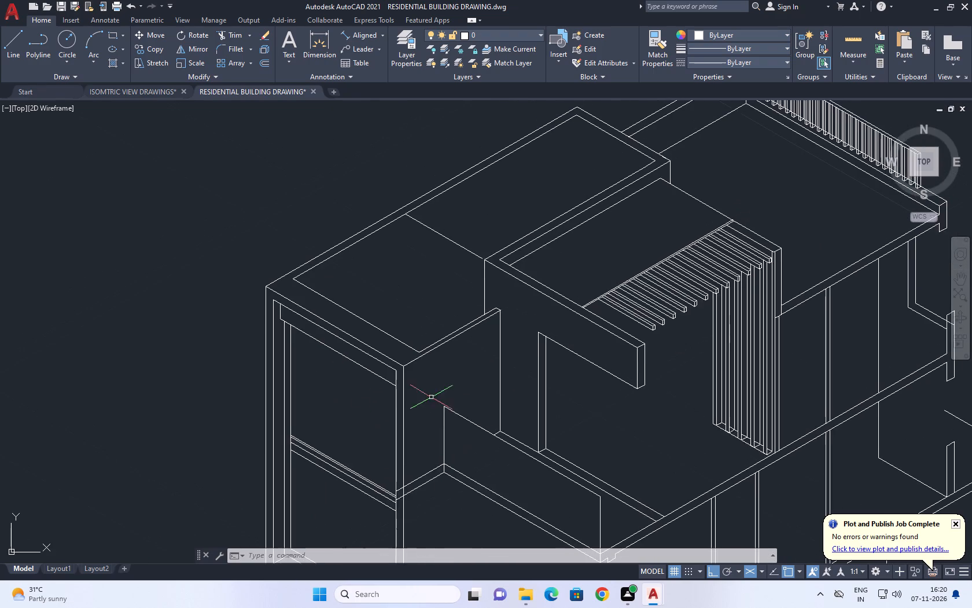
pyautogui.moveTo(369, 426); pyautogui.dragTo(414, 376, button='middle')
pyautogui.moveTo(367, 384); pyautogui.dragTo(344, 276, button='middle')
pyautogui.moveTo(411, 427); pyautogui.dragTo(410, 329, button='middle')
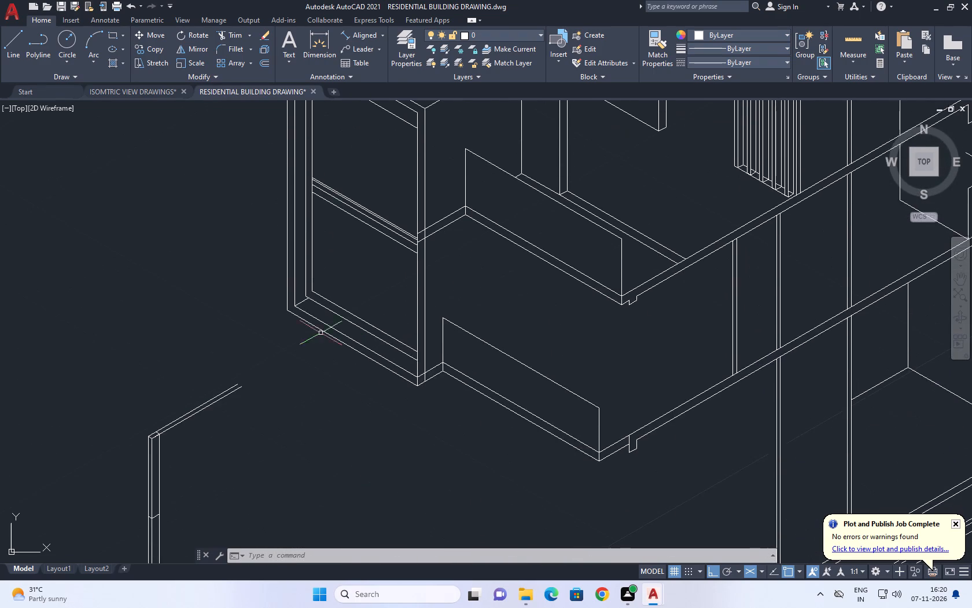
pyautogui.scroll(-2, 333, 330)
pyautogui.moveTo(311, 337); pyautogui.dragTo(437, 306, button='middle')
pyautogui.moveTo(465, 346); pyautogui.dragTo(618, 316, button='middle')
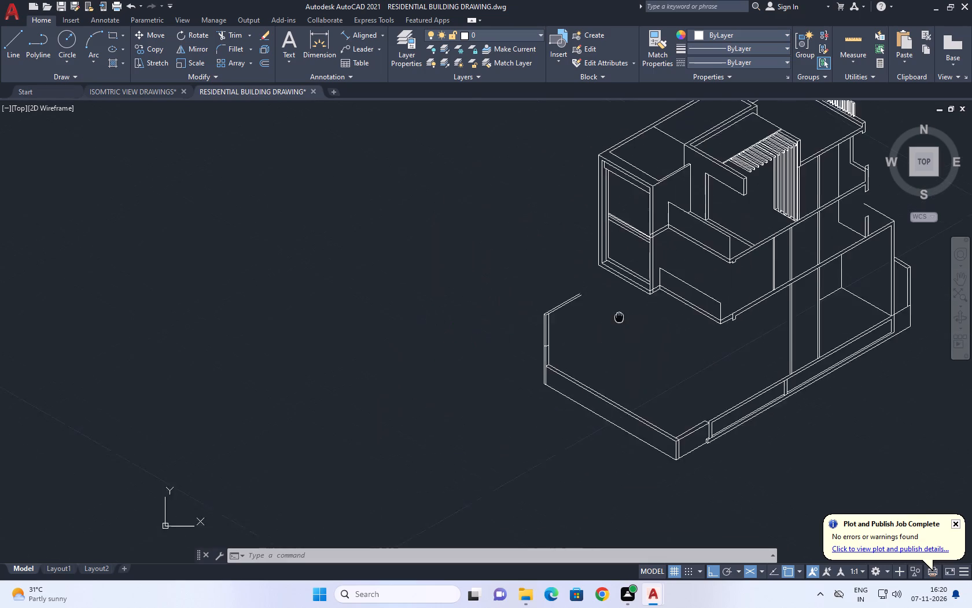
pyautogui.moveTo(618, 316); pyautogui.dragTo(594, 285, button='middle')
# Move the recess's innermost vertical line and bottom line together about 0.1 along 210°, closer to the frame's lower-left corner.
pyautogui.scroll(2, 588, 199)
pyautogui.scroll(1, 573, 261)
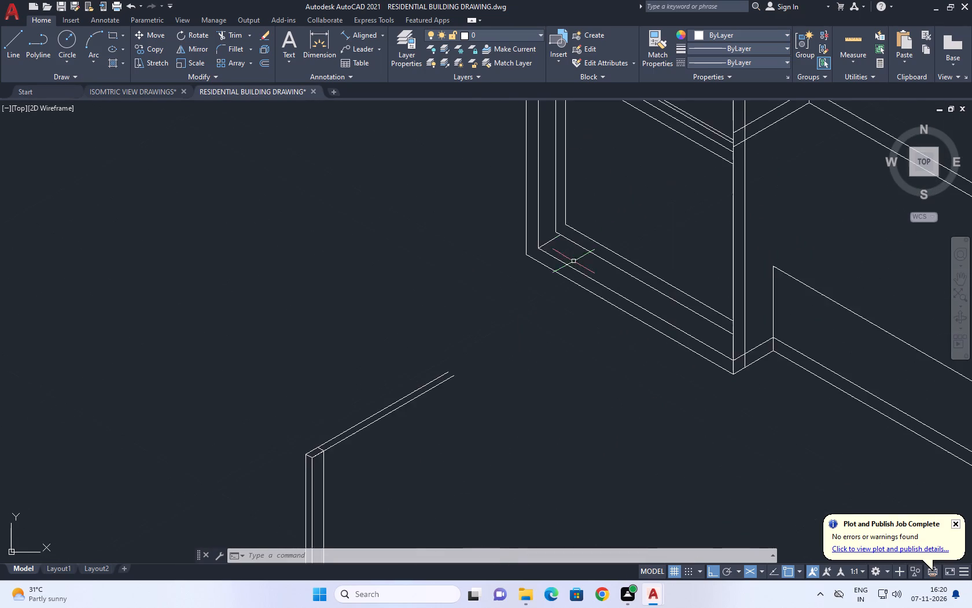
pyautogui.scroll(1, 573, 261)
pyautogui.moveTo(594, 234); pyautogui.dragTo(451, 335, button='middle')
pyautogui.click(453, 325)
pyautogui.scroll(-3, 397, 295)
pyautogui.moveTo(402, 266); pyautogui.dragTo(413, 294, button='middle')
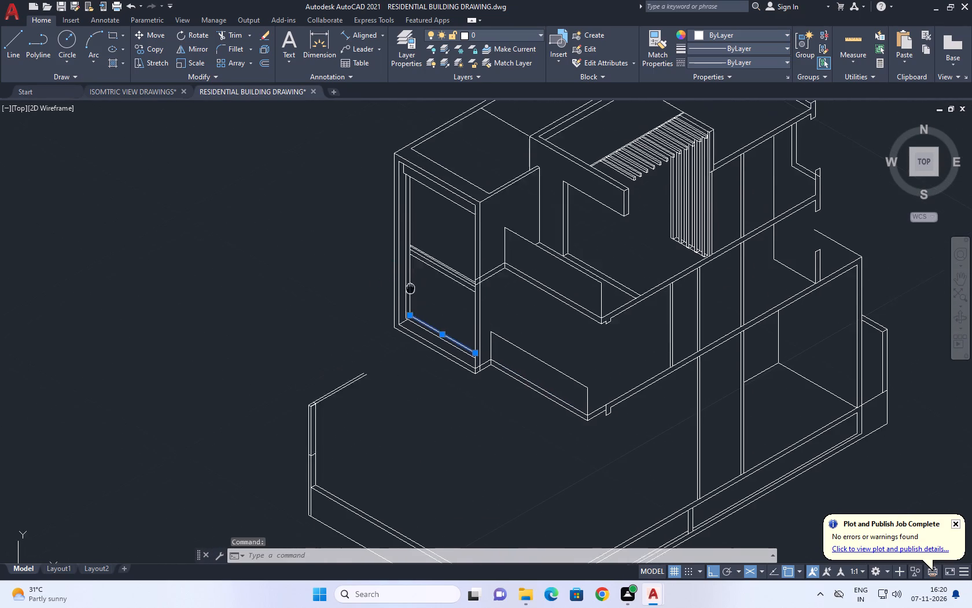
pyautogui.moveTo(413, 294); pyautogui.dragTo(440, 359, button='middle')
pyautogui.scroll(3, 451, 392)
pyautogui.click(414, 343)
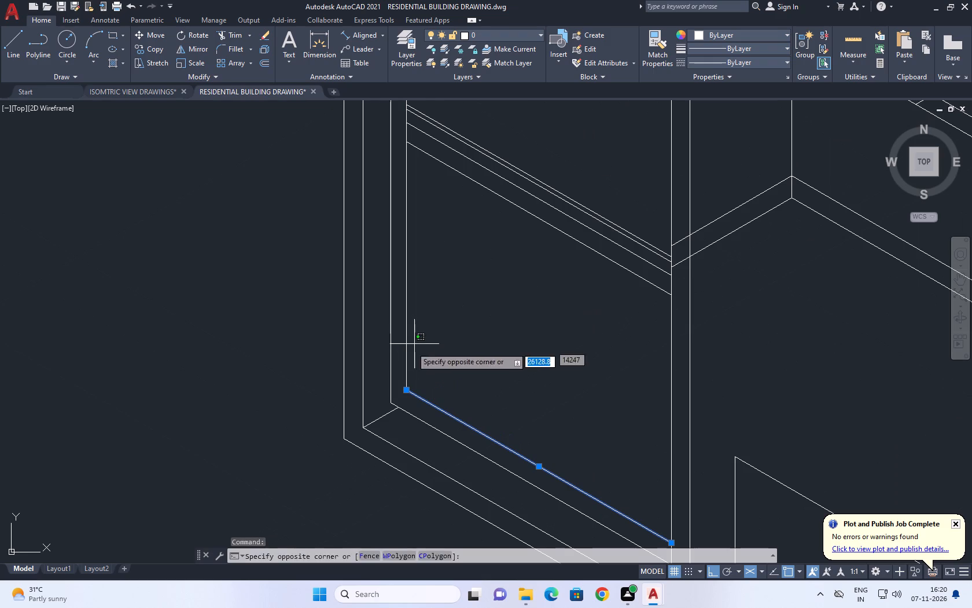
pyautogui.click(404, 353)
pyautogui.moveTo(415, 383); pyautogui.dragTo(410, 297, button='middle')
pyautogui.write('M')
pyautogui.press('space')
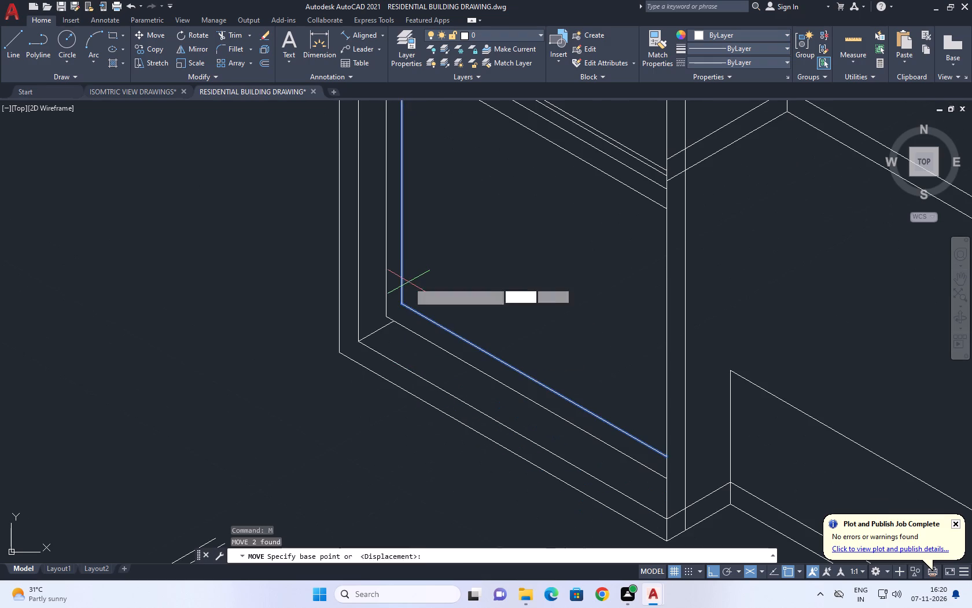
pyautogui.scroll(2, 408, 292)
pyautogui.click(389, 323)
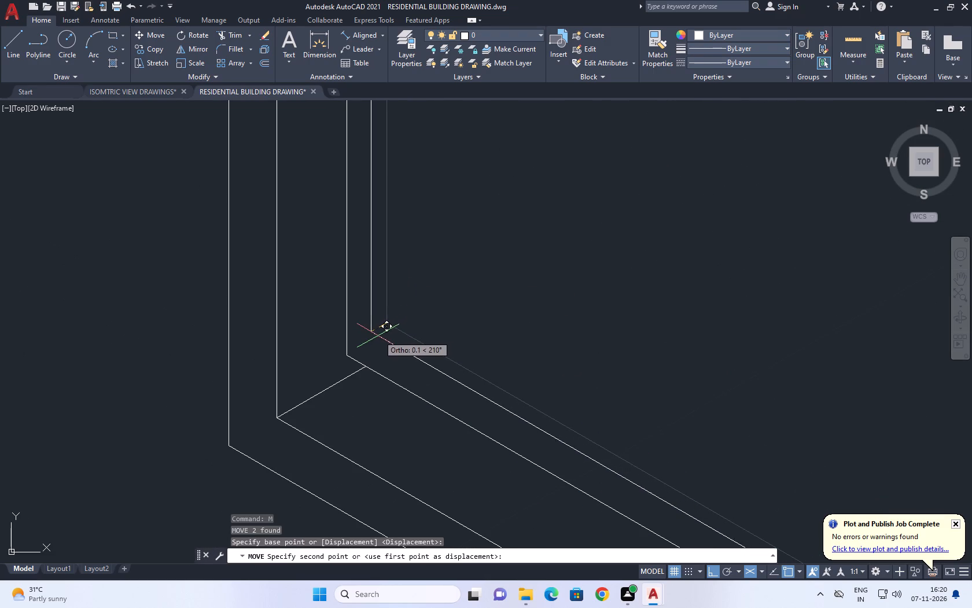
pyautogui.click(374, 337)
# Extend the left ends of the four middle band lines to the shifted inner vertical line.
pyautogui.scroll(-3, 425, 320)
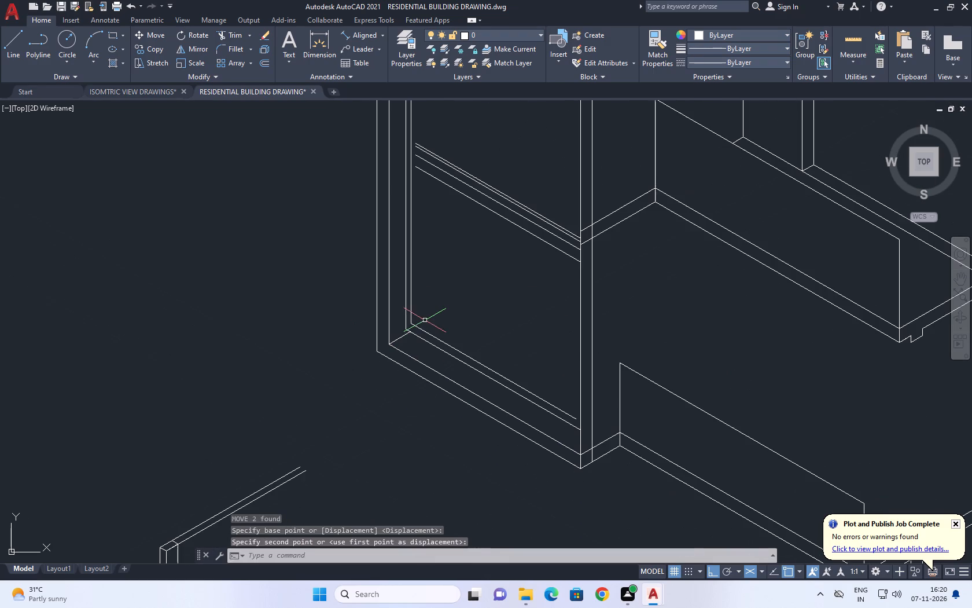
pyautogui.moveTo(536, 367); pyautogui.dragTo(568, 466, button='middle')
pyautogui.moveTo(481, 271); pyautogui.dragTo(512, 365, button='middle')
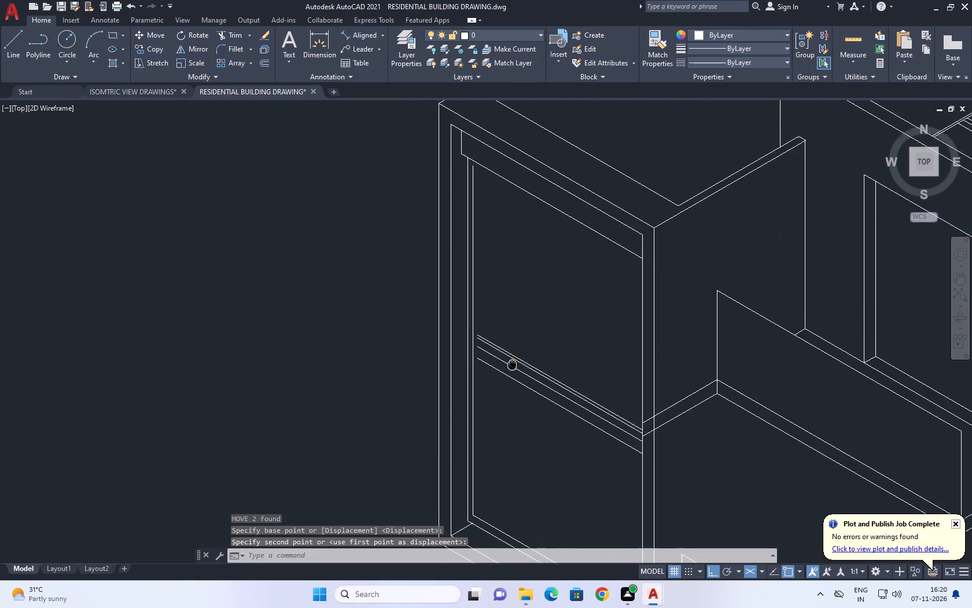
pyautogui.moveTo(512, 365); pyautogui.dragTo(513, 372, button='middle')
pyautogui.write('EX')
pyautogui.press('space')
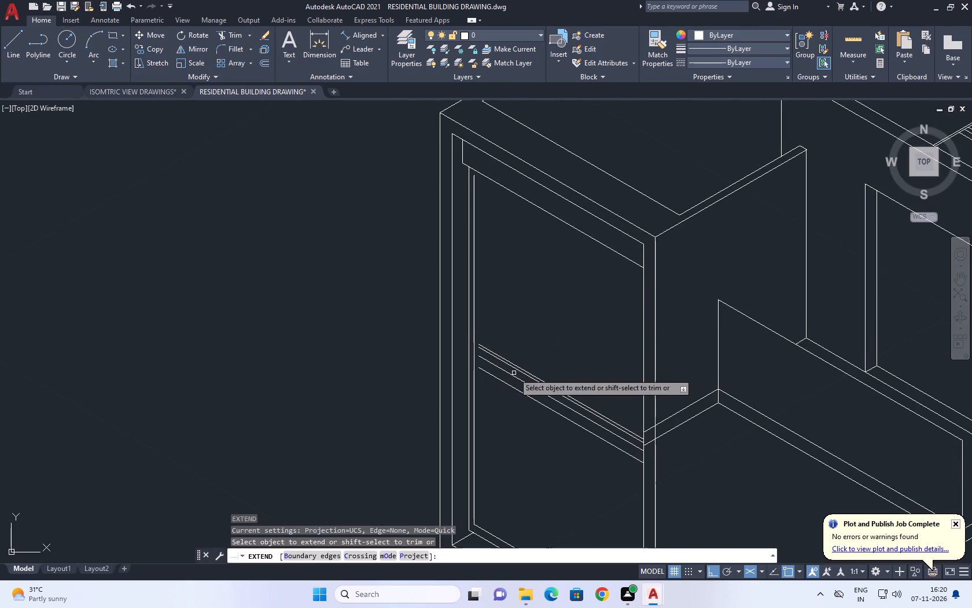
pyautogui.click(528, 332)
pyautogui.click(488, 412)
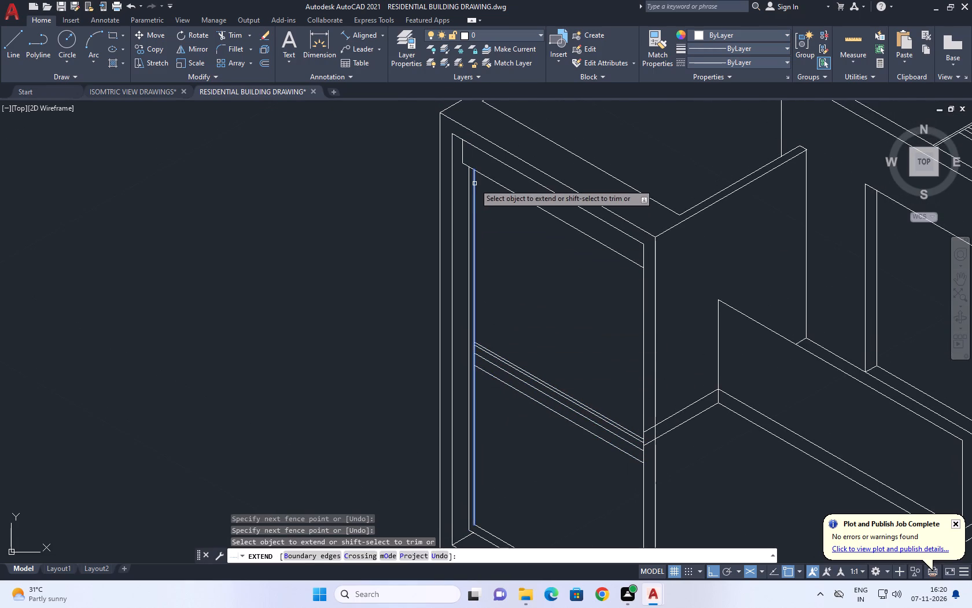
# Extend the shifted inner vertical line up to the top band and the shifted bottom line to the frame's right border.
pyautogui.click(475, 183)
pyautogui.scroll(-1, 509, 224)
pyautogui.scroll(2, 505, 420)
pyautogui.moveTo(500, 420); pyautogui.dragTo(393, 158, button='middle')
pyautogui.click(609, 287)
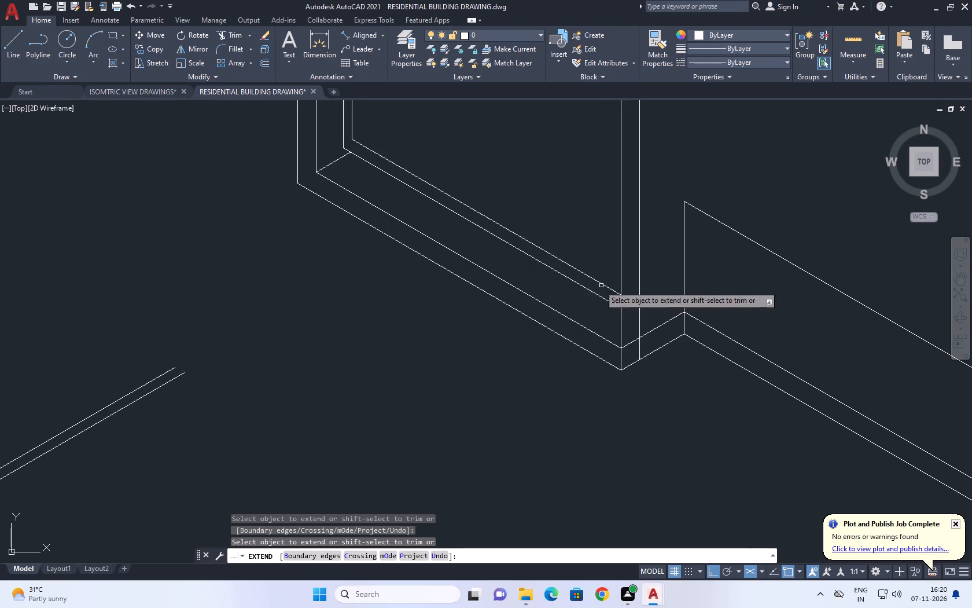
pyautogui.press('Escape')
# Examine the whole building and the reworked tall frame for remaining gaps in its lines.
pyautogui.scroll(-3, 488, 266)
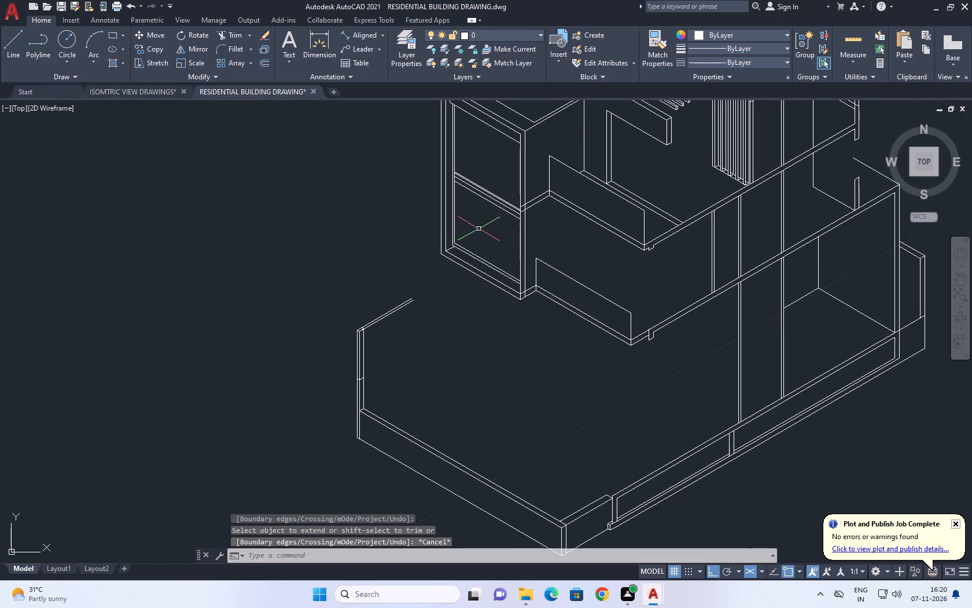
pyautogui.moveTo(478, 229); pyautogui.dragTo(498, 261, button='middle')
pyautogui.scroll(-1, 498, 261)
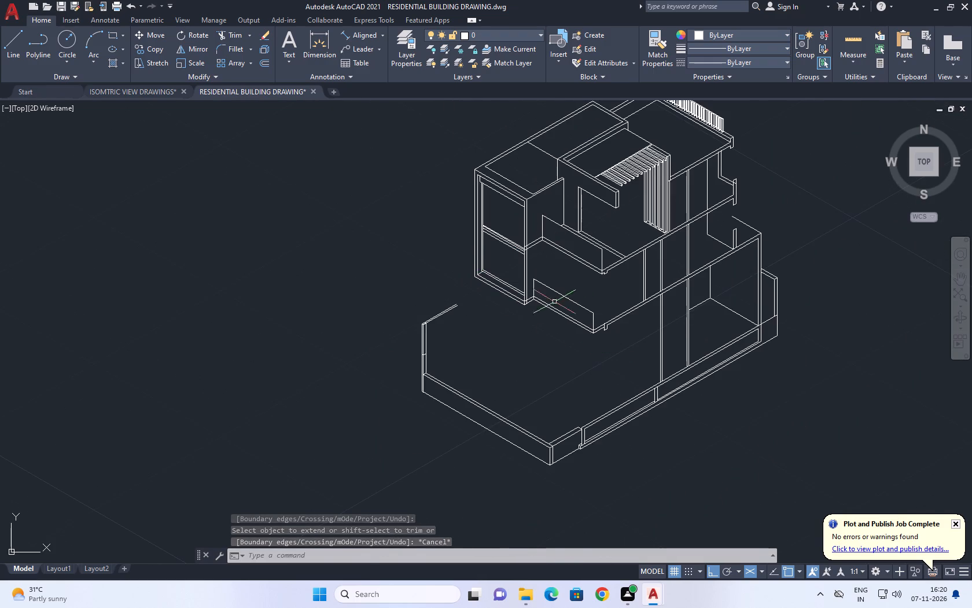
pyautogui.scroll(2, 548, 301)
pyautogui.scroll(2, 500, 308)
pyautogui.moveTo(488, 301); pyautogui.dragTo(524, 346, button='middle')
pyautogui.scroll(-2, 524, 347)
pyautogui.moveTo(537, 350); pyautogui.dragTo(539, 350, button='middle')
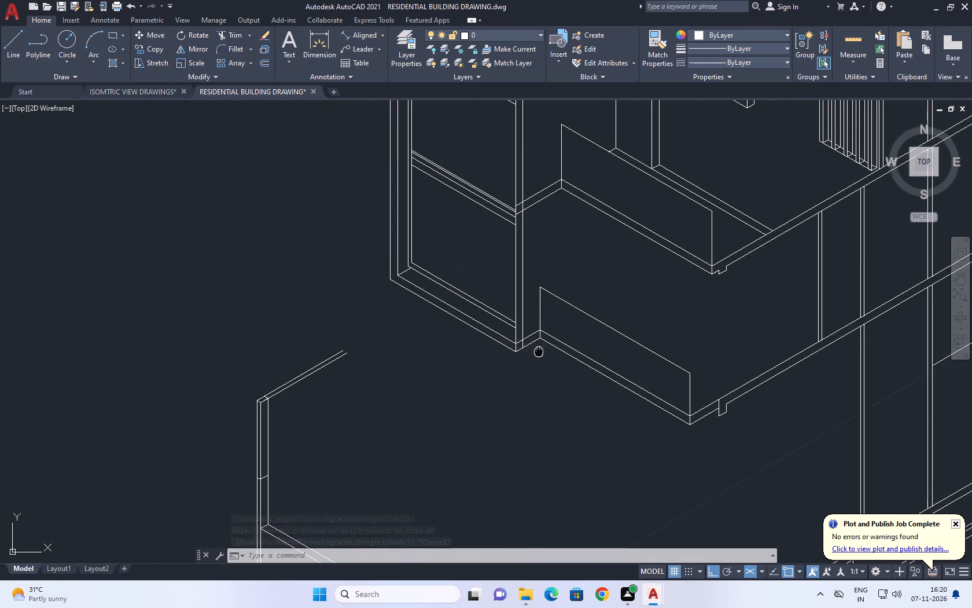
pyautogui.moveTo(539, 350); pyautogui.dragTo(608, 467, button='middle')
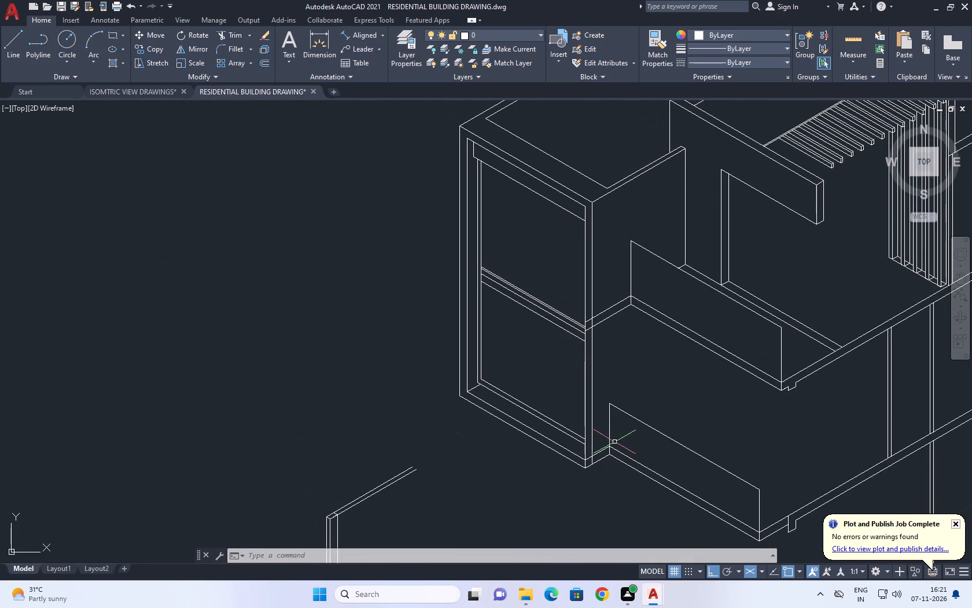
# Move the four middle band lines together straight up a short distance along the frame's right border, level with the adjoining ledge.
pyautogui.scroll(1, 614, 442)
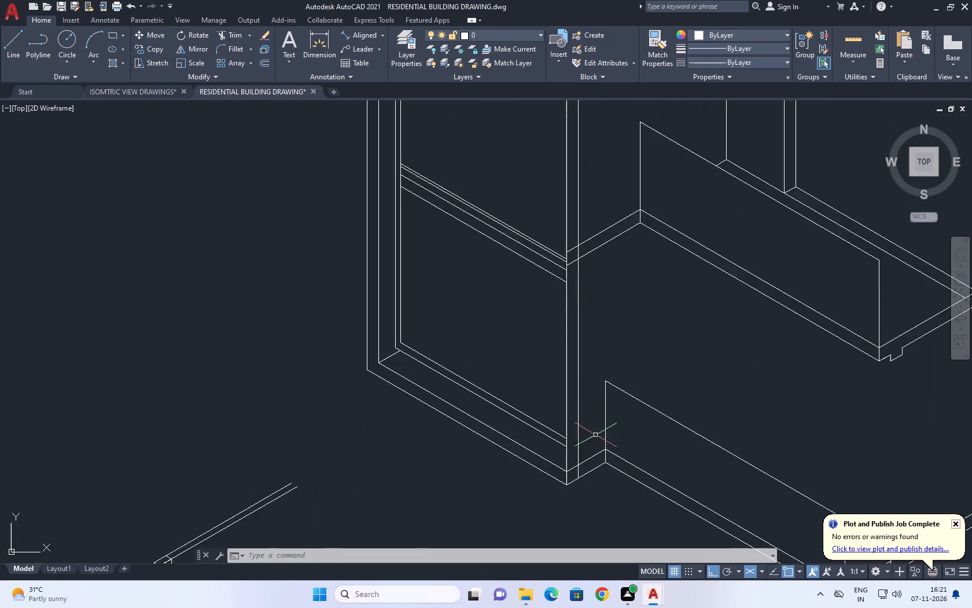
pyautogui.scroll(1, 507, 402)
pyautogui.moveTo(425, 378); pyautogui.dragTo(473, 429, button='middle')
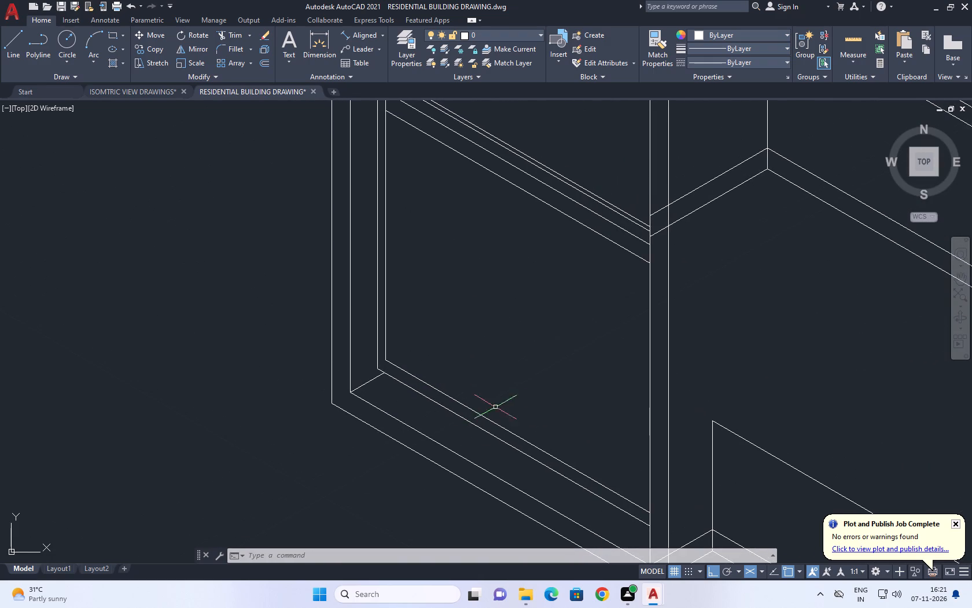
pyautogui.moveTo(642, 270); pyautogui.dragTo(616, 357, button='middle')
pyautogui.click(580, 250)
pyautogui.moveTo(523, 313); pyautogui.dragTo(520, 323)
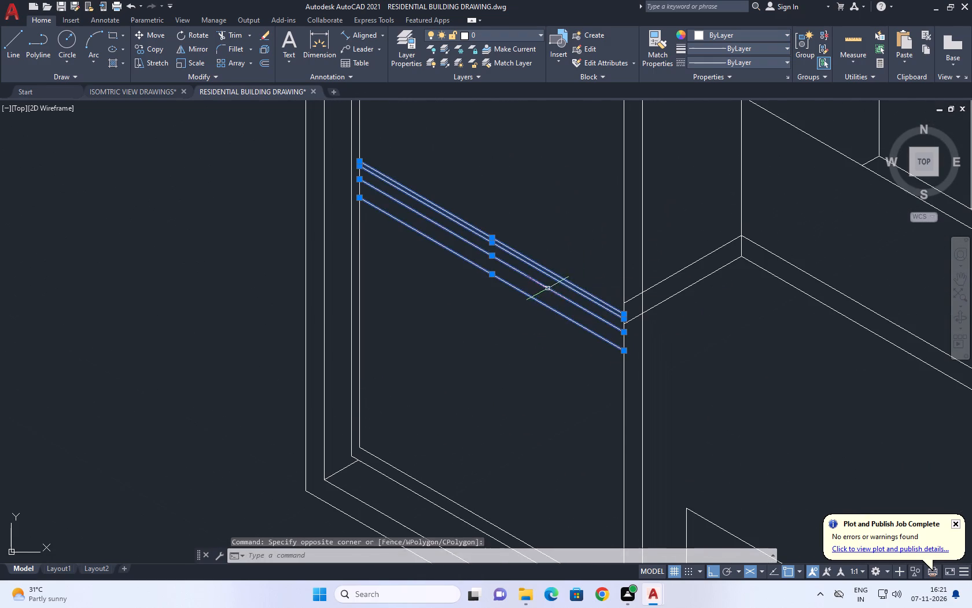
pyautogui.moveTo(553, 305); pyautogui.dragTo(562, 342, button='middle')
pyautogui.press('m')
pyautogui.press('space')
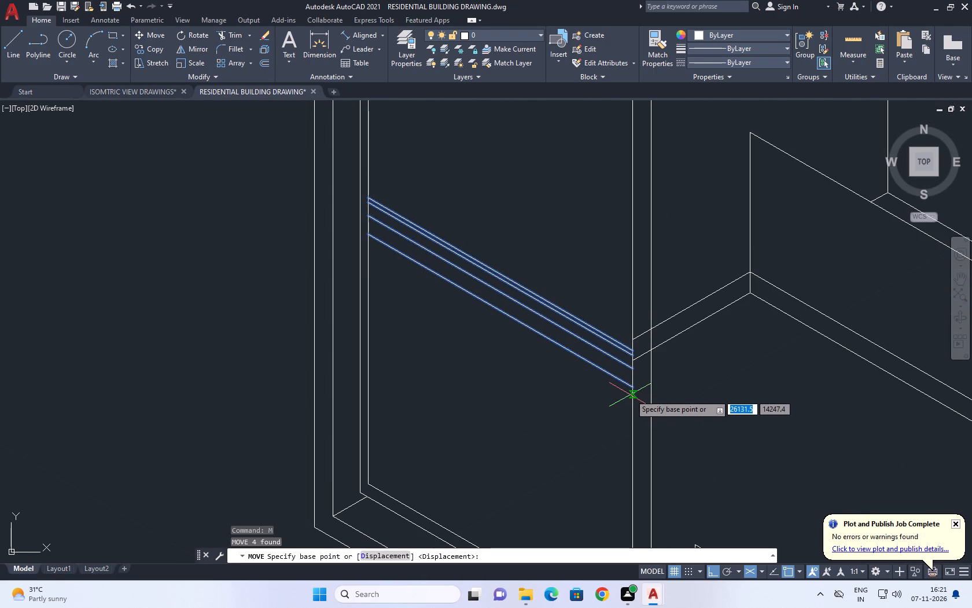
pyautogui.click(630, 390)
pyautogui.click(628, 356)
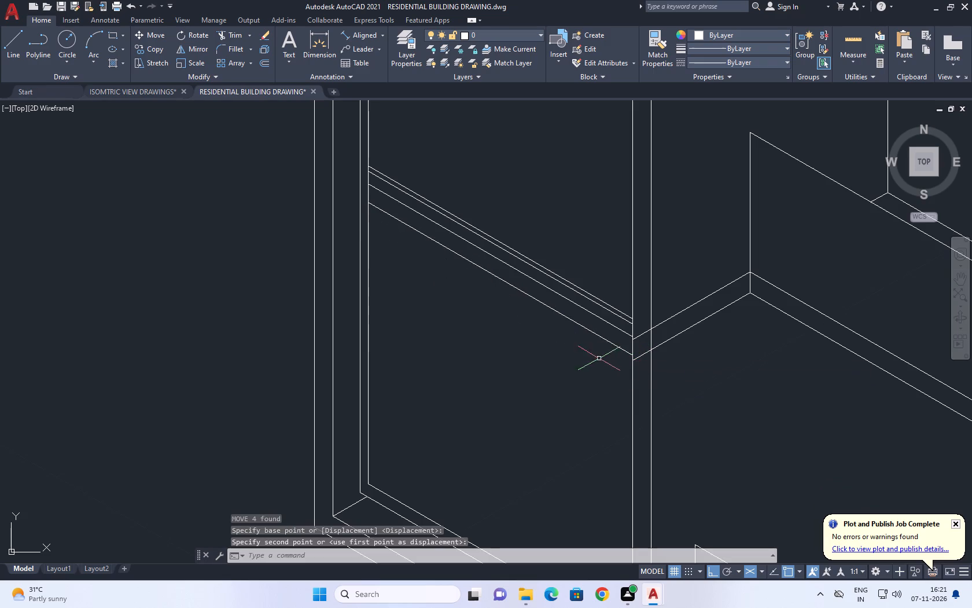
# Draw a vertical line, using the right isoplane, from the top band's lower edge down past the recess's bottom lines, about a third across.
pyautogui.moveTo(579, 309); pyautogui.dragTo(569, 342, button='middle')
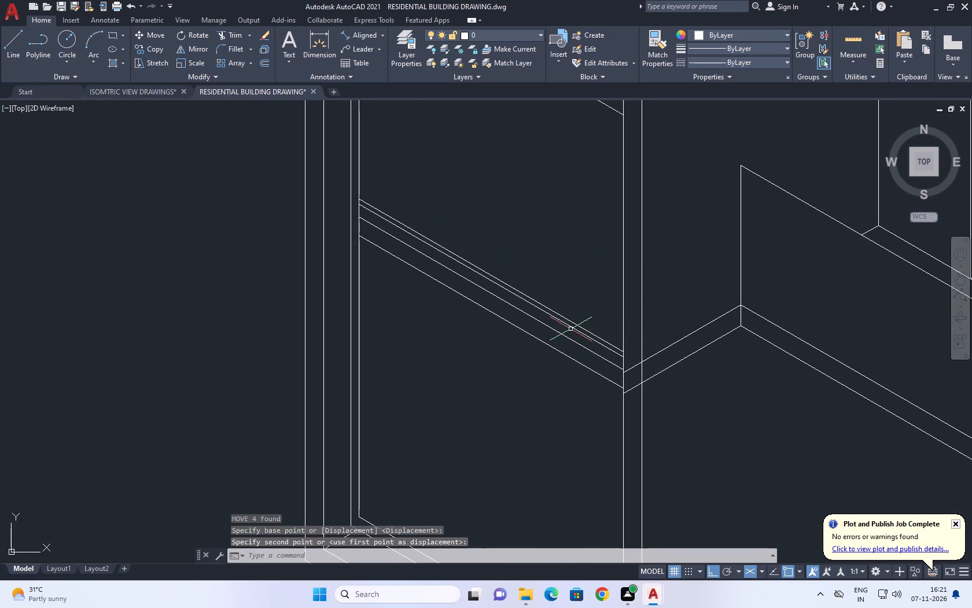
pyautogui.scroll(-1, 569, 328)
pyautogui.moveTo(578, 301); pyautogui.dragTo(570, 328, button='middle')
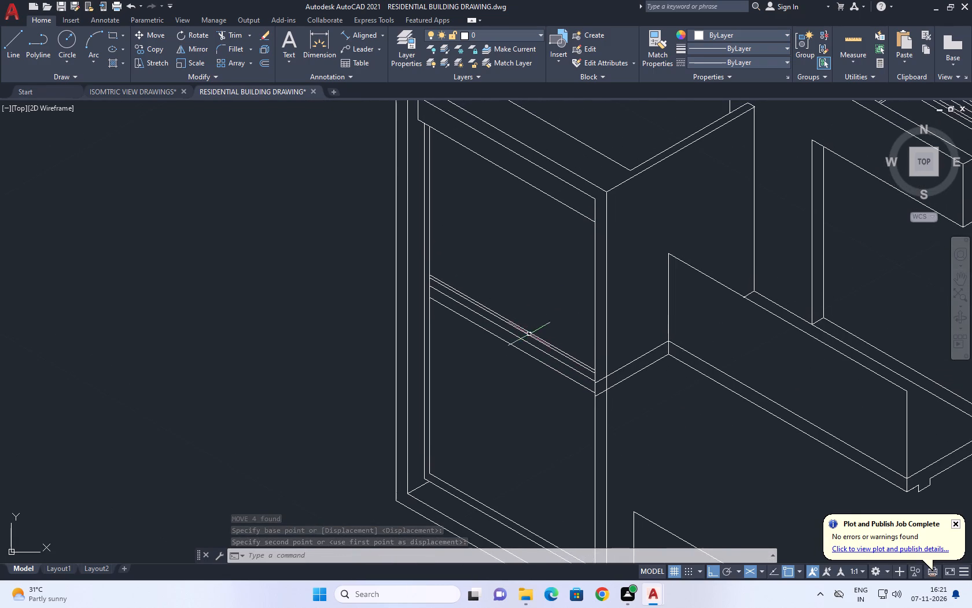
pyautogui.scroll(-2, 548, 294)
pyautogui.moveTo(550, 285); pyautogui.dragTo(564, 217, button='middle')
pyautogui.write('L')
pyautogui.press('space')
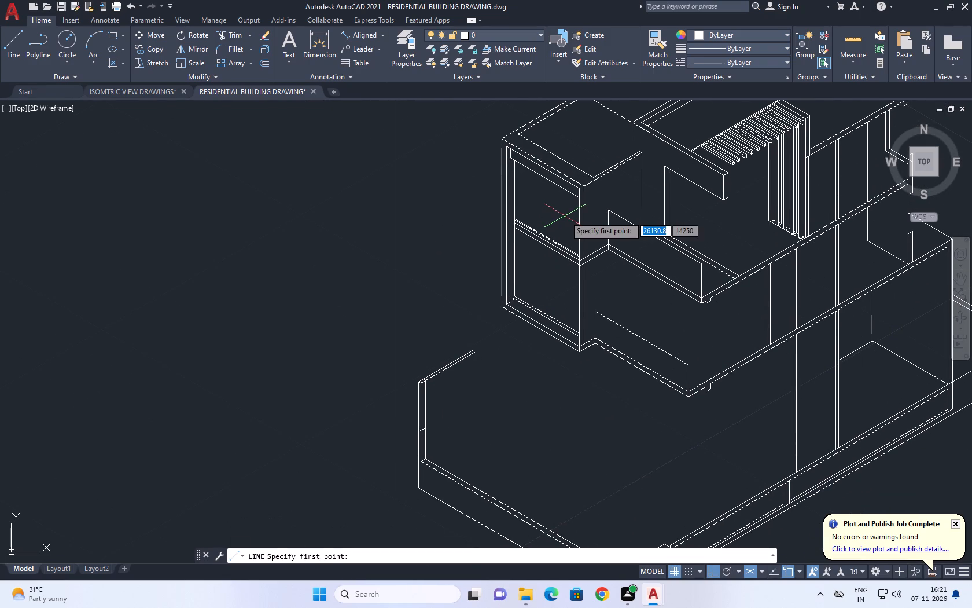
pyautogui.click(535, 175)
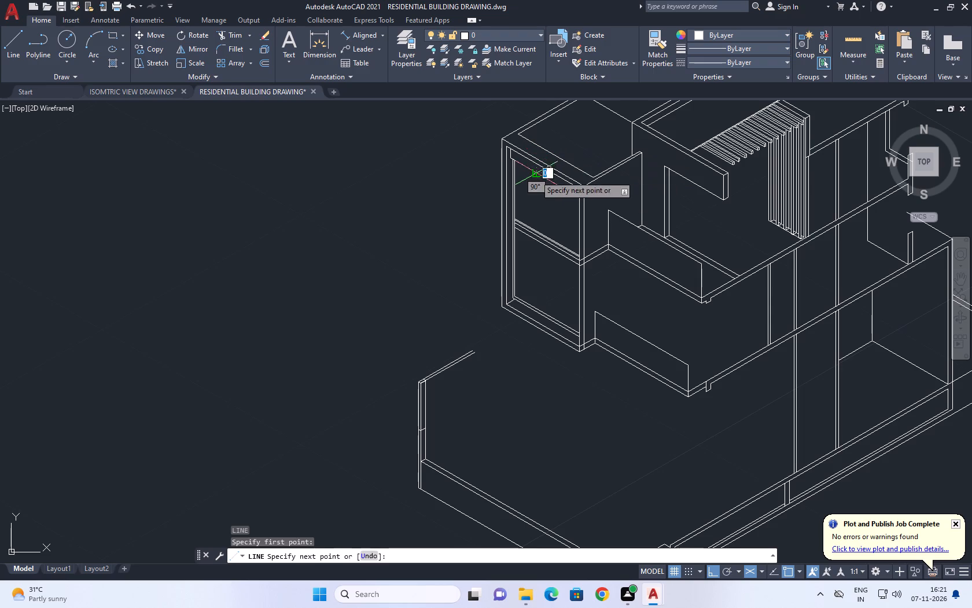
pyautogui.scroll(1, 525, 325)
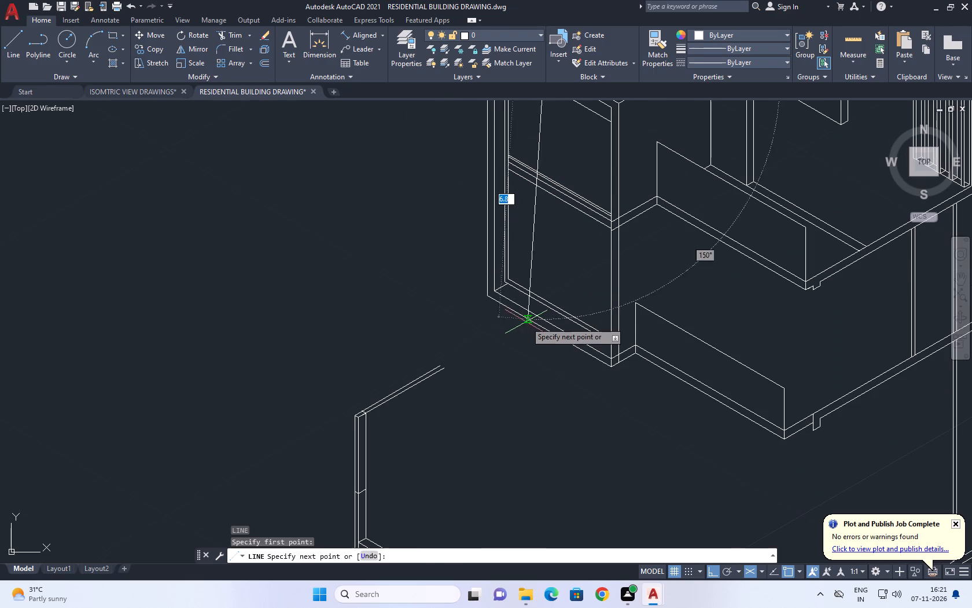
pyautogui.press('F5')
pyautogui.scroll(3, 539, 312)
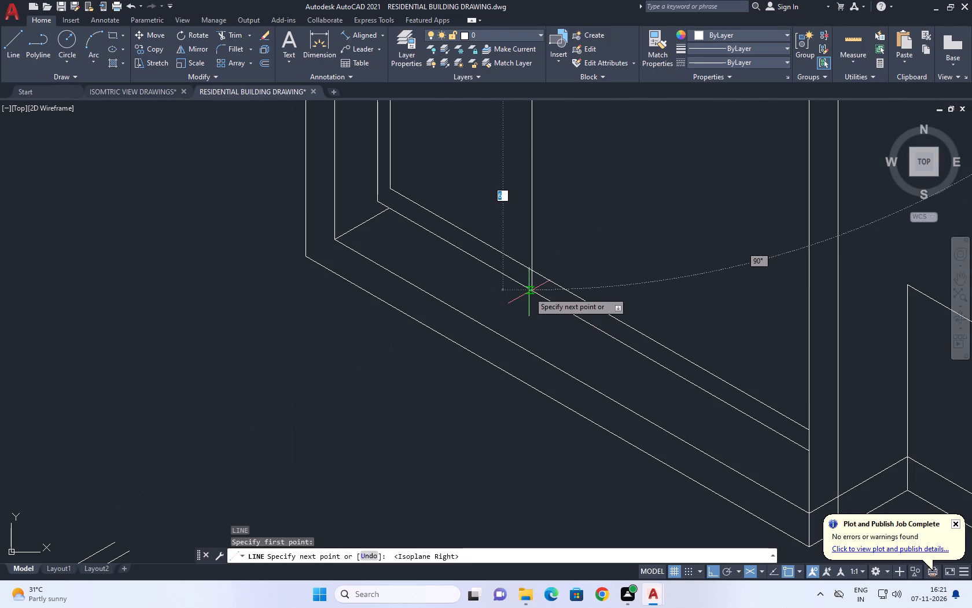
pyautogui.click(531, 309)
pyautogui.press('space')
# Trim the new vertical line's overshoot below the lower of the two recess bottom lines.
pyautogui.write('TR')
pyautogui.press('space')
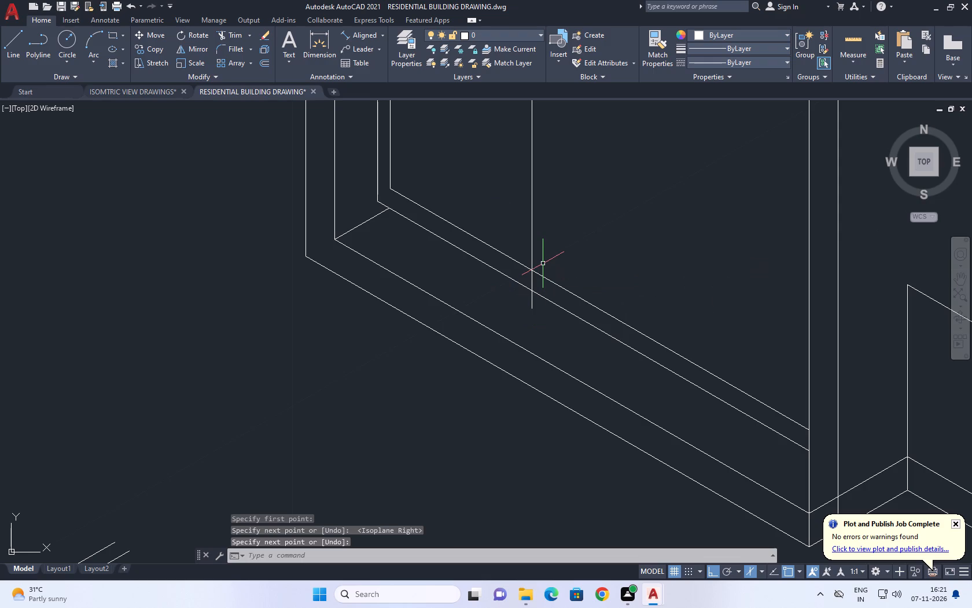
pyautogui.click(532, 305)
pyautogui.press('space')
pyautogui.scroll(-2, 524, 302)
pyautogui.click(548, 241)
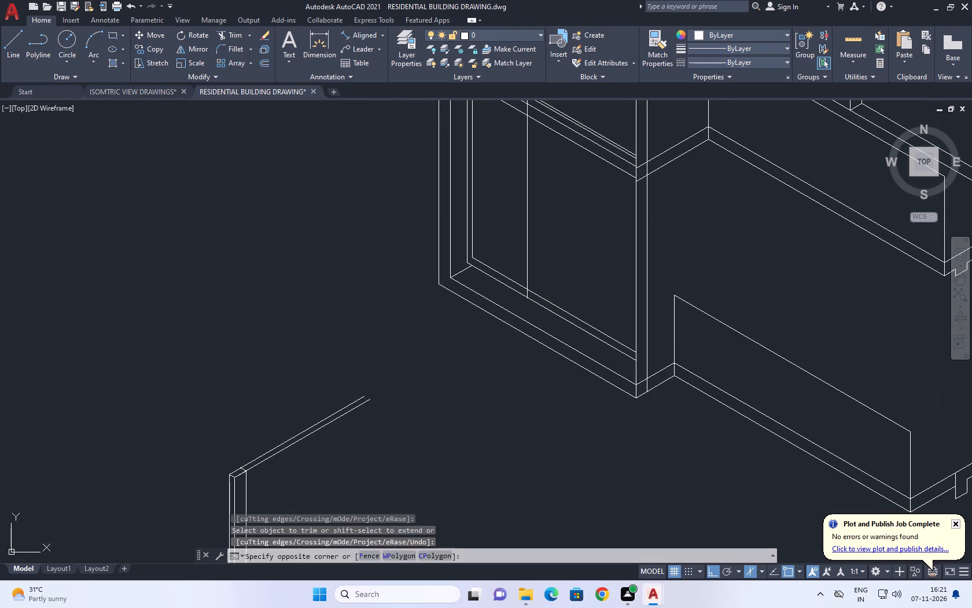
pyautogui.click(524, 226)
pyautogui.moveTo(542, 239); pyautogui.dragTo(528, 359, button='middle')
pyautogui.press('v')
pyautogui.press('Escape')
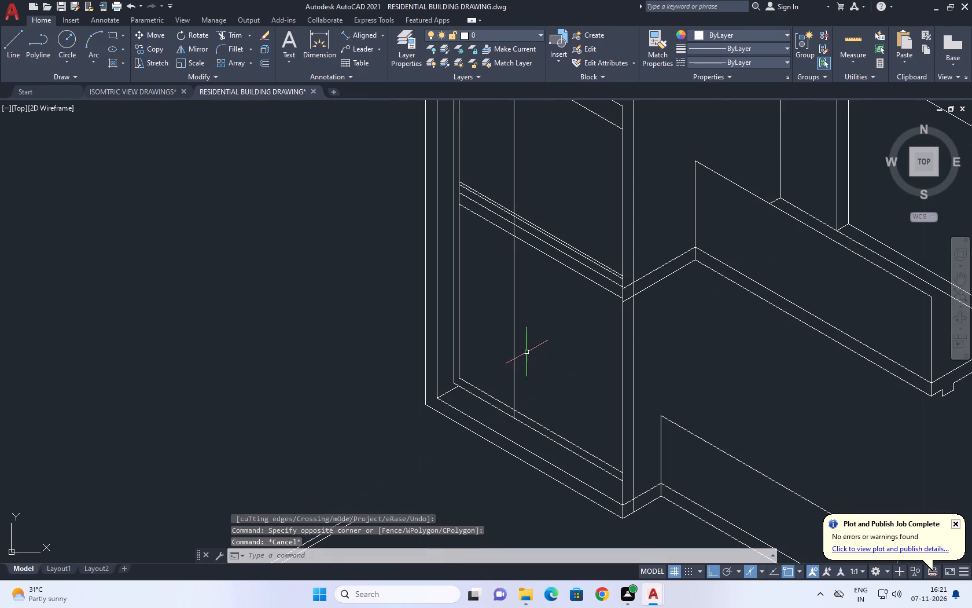
# Copy the vertical divider line 0.2 along the 30° axis, toward the recess's right side.
pyautogui.click(525, 335)
pyautogui.click(494, 314)
pyautogui.moveTo(592, 327); pyautogui.dragTo(588, 350, button='middle')
pyautogui.press('c')
pyautogui.press('o')
pyautogui.press('space')
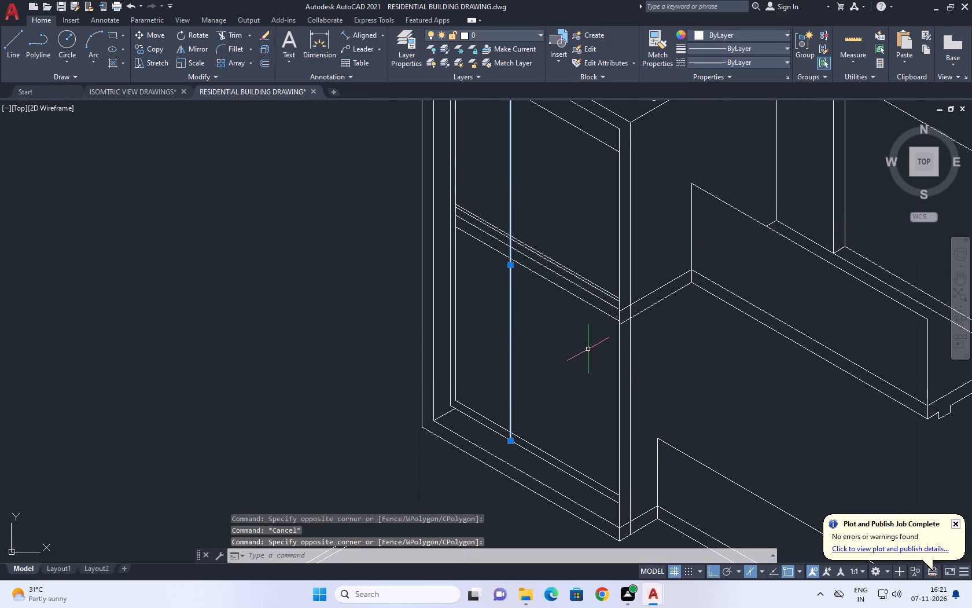
pyautogui.click(548, 330)
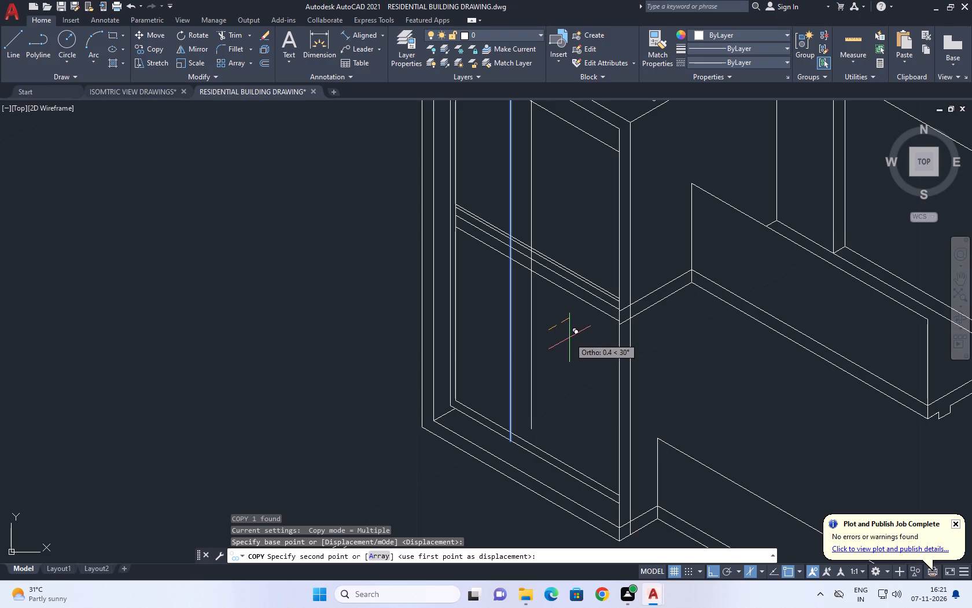
pyautogui.write('0.')
pyautogui.write('2')
pyautogui.press('space')
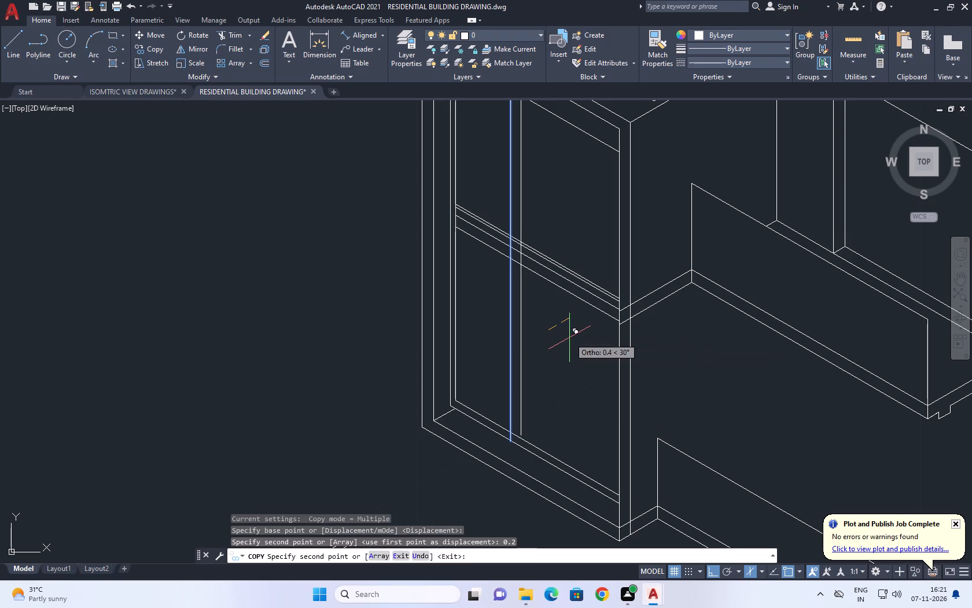
pyautogui.press('Escape')
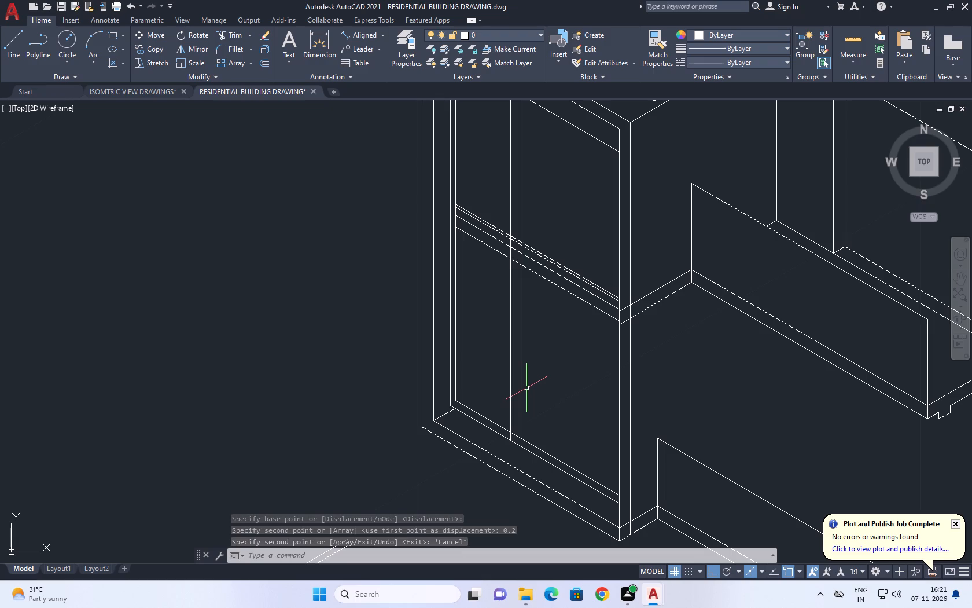
# Extend the copied divider line down to the upper of the two recess bottom lines.
pyautogui.write('EX')
pyautogui.press('space')
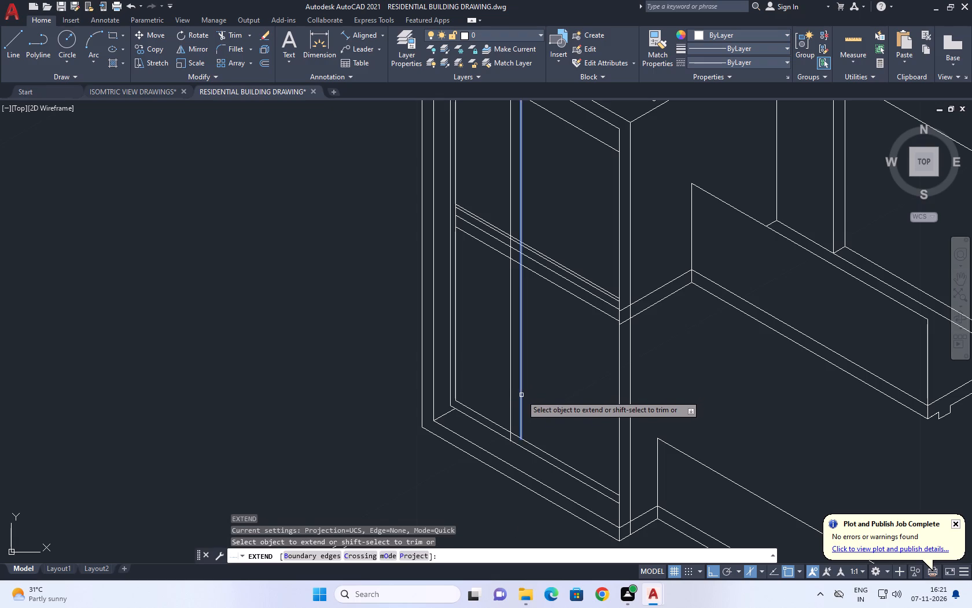
pyautogui.click(521, 395)
pyautogui.press('Escape')
pyautogui.moveTo(524, 392); pyautogui.dragTo(506, 392, button='middle')
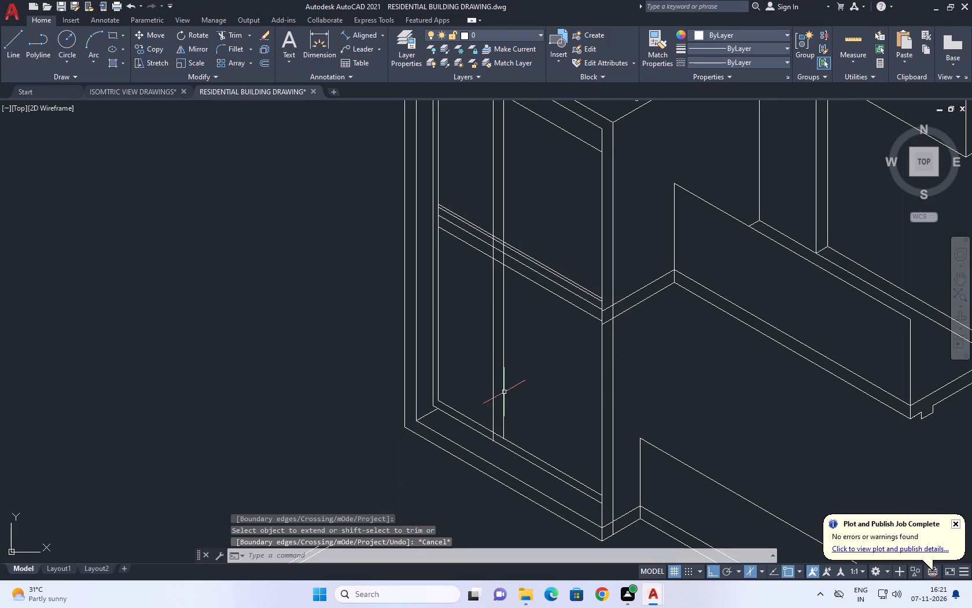
# Draw another vertical divider line from the recess's upper bottom line to just past the top band's lower edge, about two-thirds across.
pyautogui.press('l')
pyautogui.press('space')
pyautogui.click(541, 462)
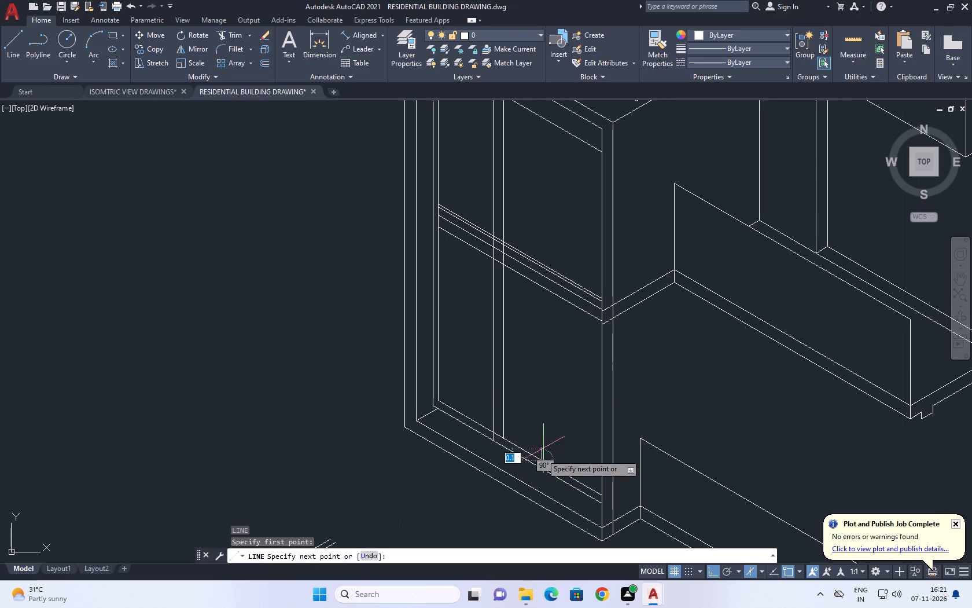
pyautogui.scroll(-2, 545, 382)
pyautogui.scroll(2, 521, 290)
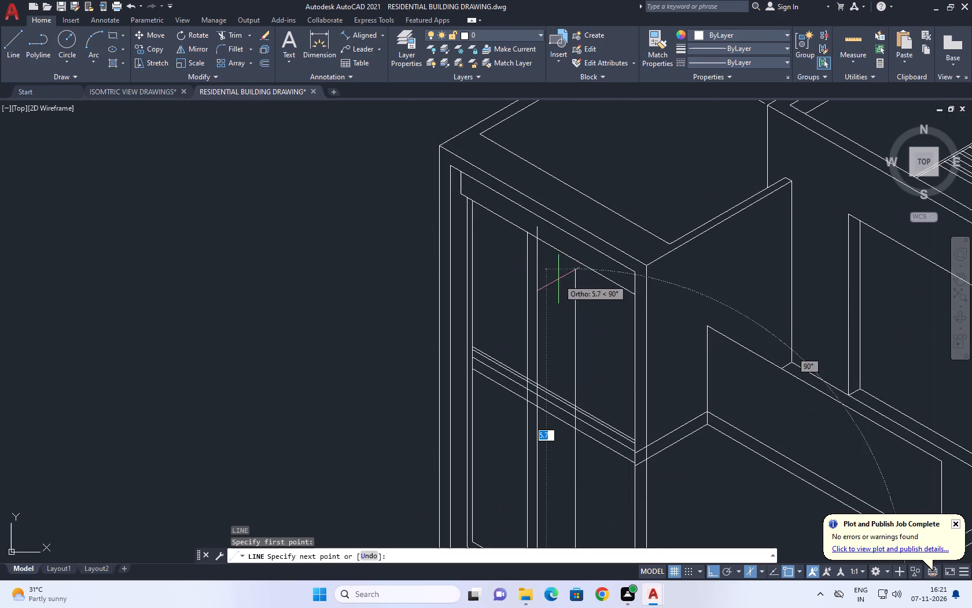
pyautogui.scroll(1, 579, 266)
pyautogui.moveTo(579, 266); pyautogui.dragTo(550, 347, button='middle')
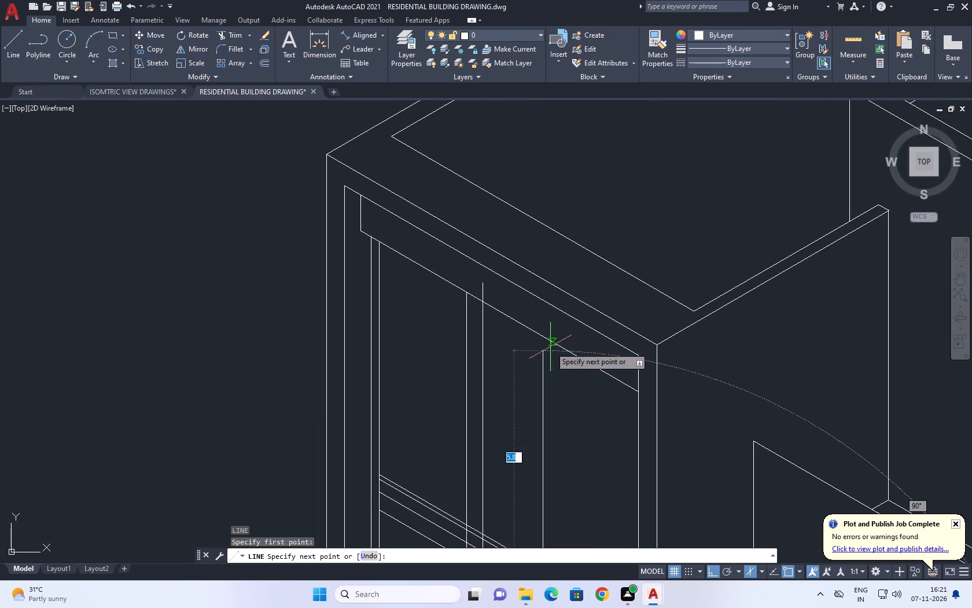
pyautogui.click(554, 313)
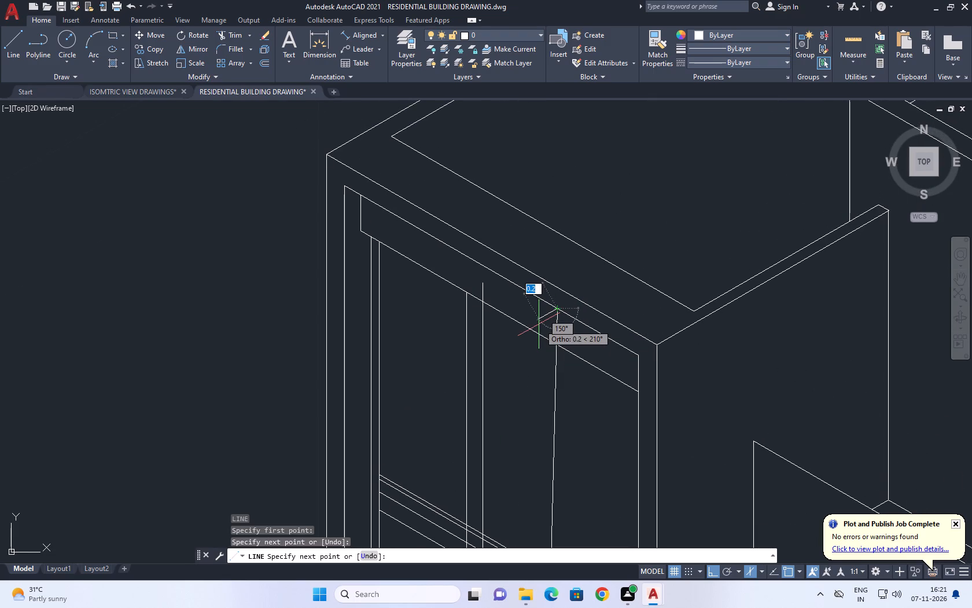
pyautogui.hotkey('ctrl', 'z')
pyautogui.scroll(1, 539, 324)
pyautogui.click(543, 298)
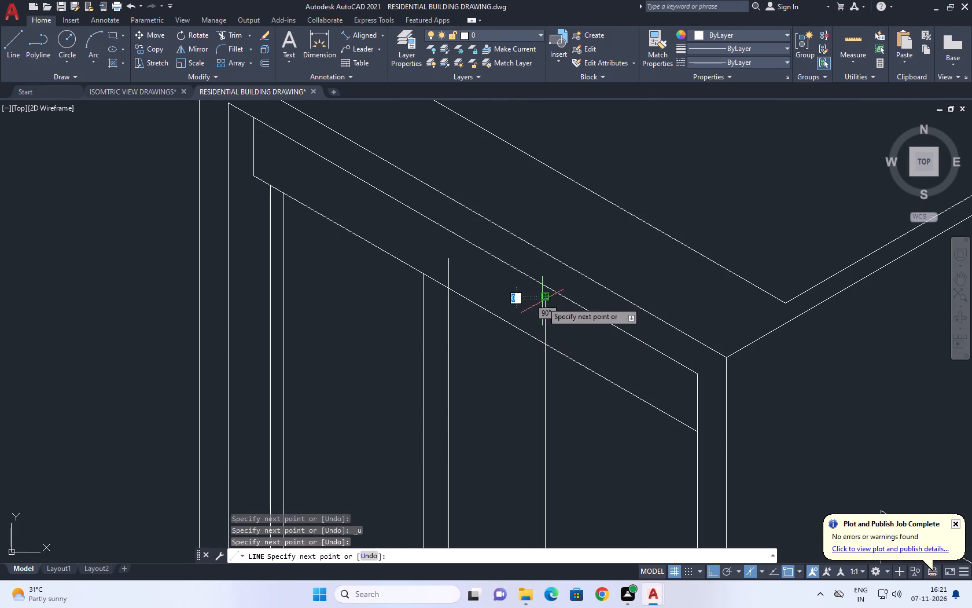
pyautogui.press('space')
# Trim the first divider copy's overshoot above the top band's lower edge.
pyautogui.write('TR')
pyautogui.press('space')
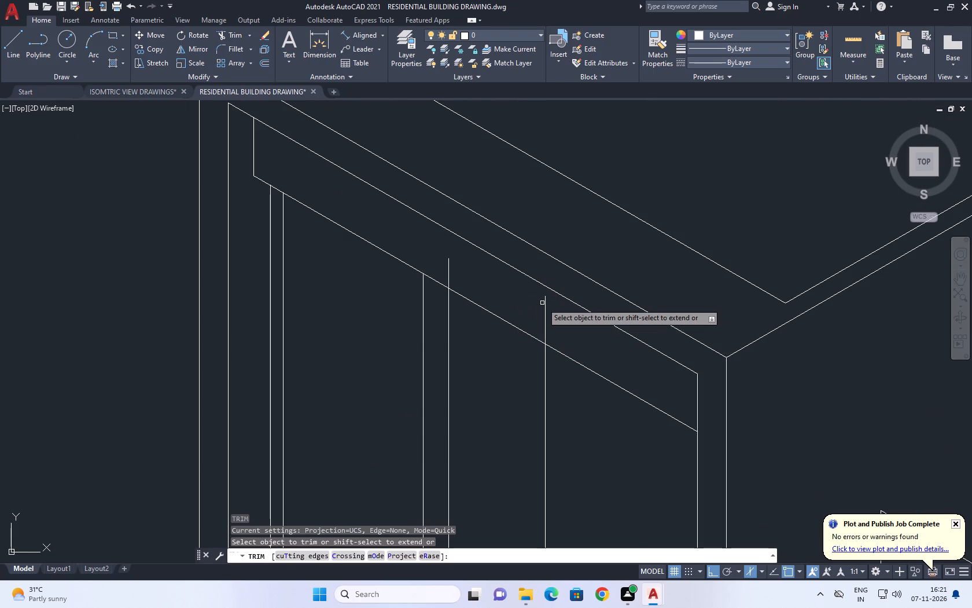
pyautogui.click(456, 281)
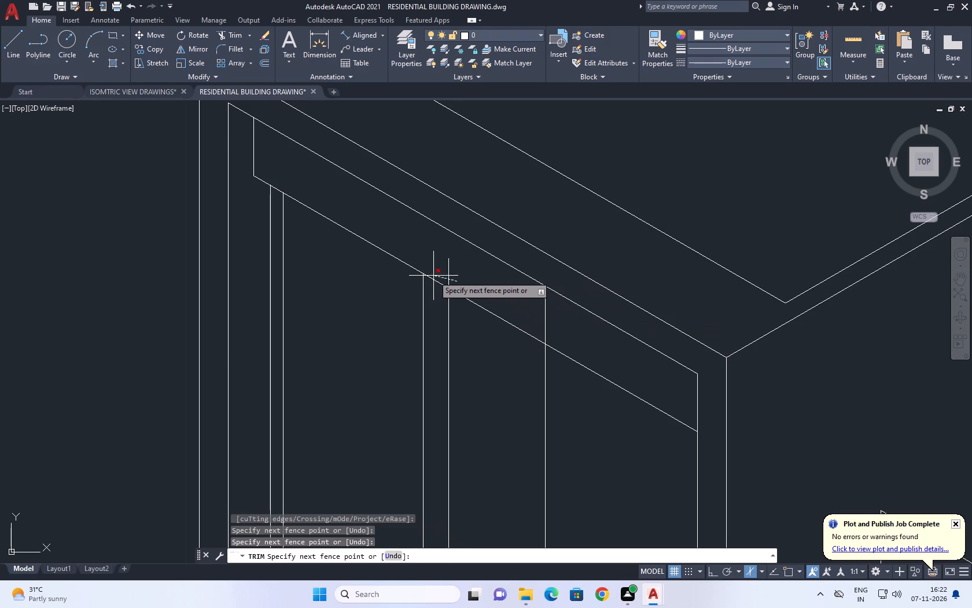
pyautogui.click(433, 276)
pyautogui.scroll(-3, 455, 298)
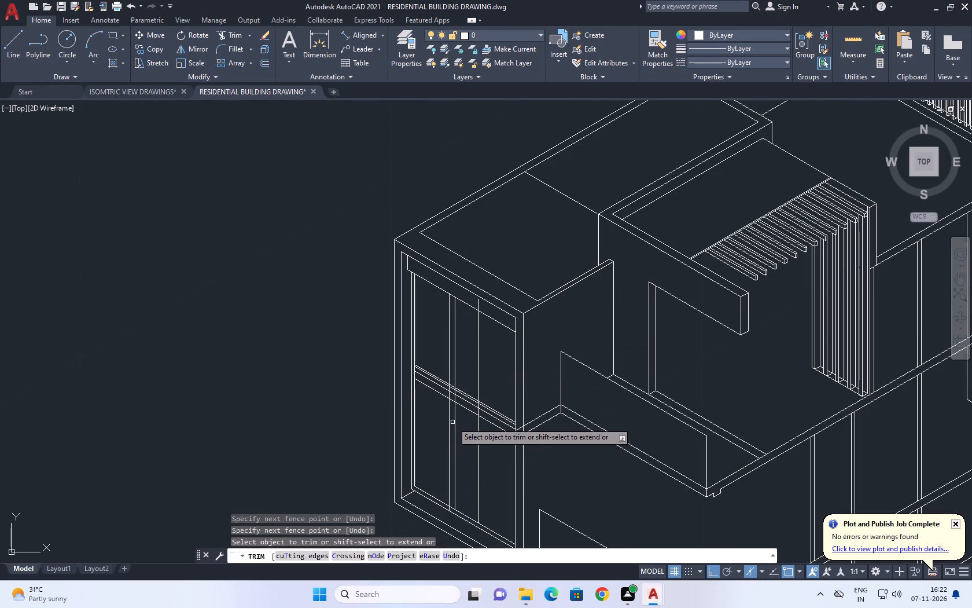
pyautogui.moveTo(485, 397); pyautogui.dragTo(485, 396, button='middle')
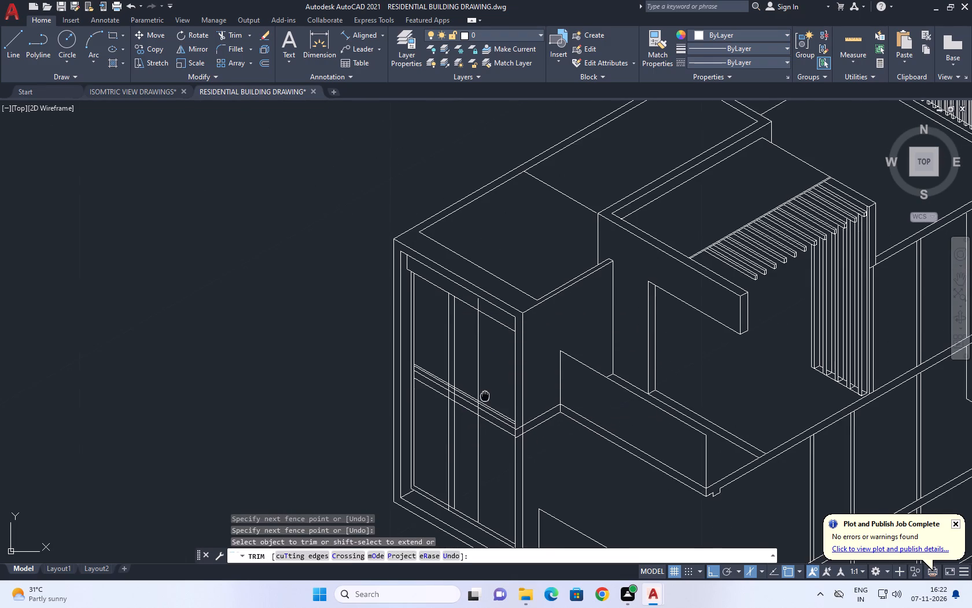
pyautogui.moveTo(485, 396); pyautogui.dragTo(456, 368, button='middle')
pyautogui.scroll(1, 432, 363)
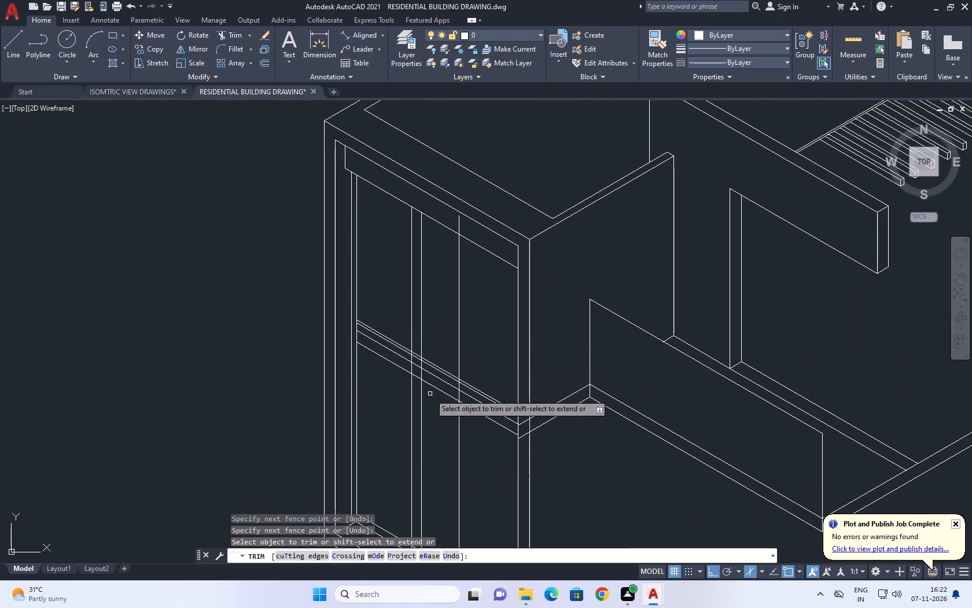
pyautogui.moveTo(426, 393); pyautogui.dragTo(426, 356, button='middle')
pyautogui.scroll(2, 420, 334)
pyautogui.press('Escape')
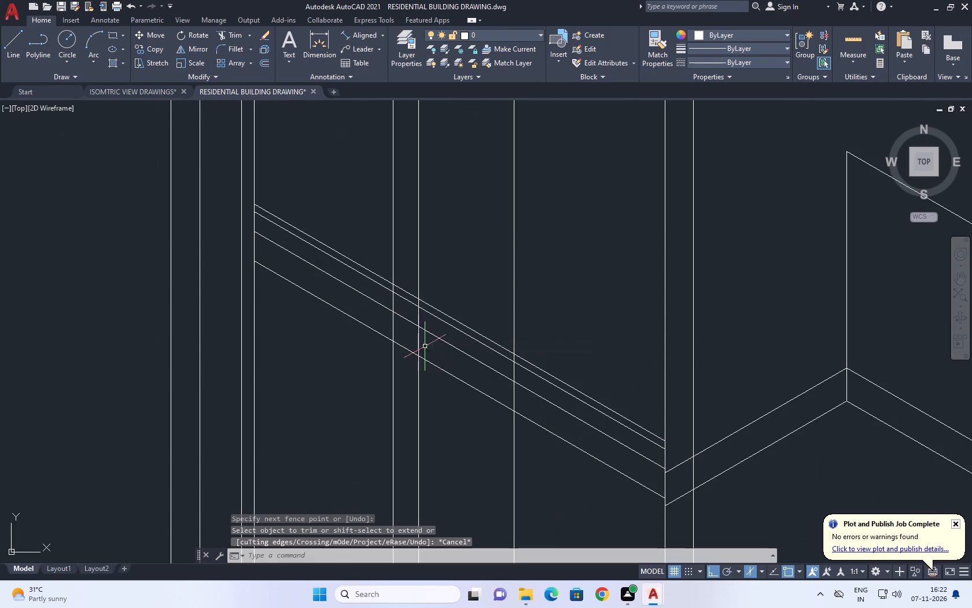
# Copy the second vertical divider line 0.06 along the 30° axis to make a narrow double line.
pyautogui.moveTo(526, 293); pyautogui.dragTo(518, 374, button='middle')
pyautogui.moveTo(521, 313); pyautogui.dragTo(509, 311)
pyautogui.click(473, 298)
pyautogui.moveTo(529, 327); pyautogui.dragTo(494, 356, button='middle')
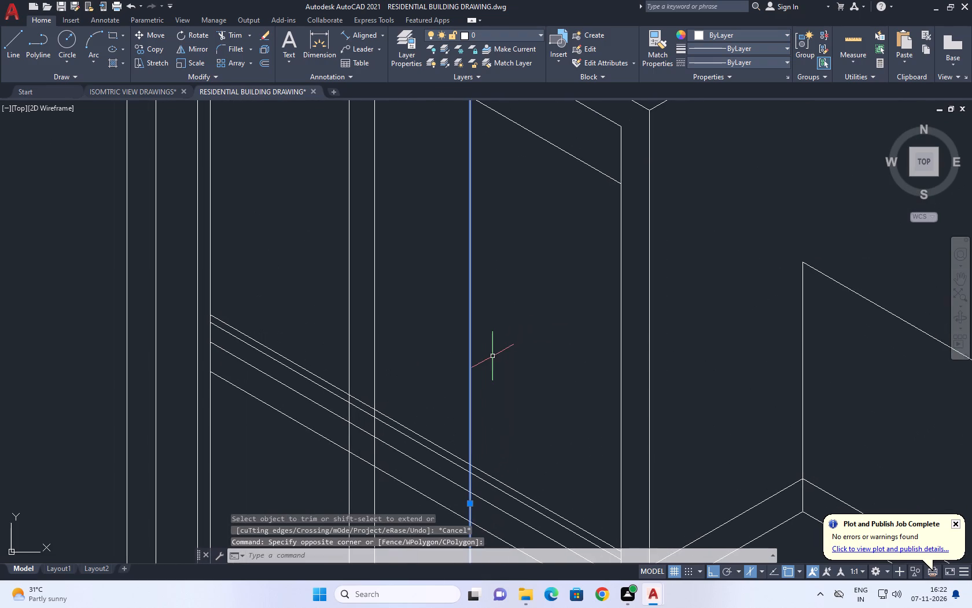
pyautogui.press('c')
pyautogui.press('o')
pyautogui.press('space')
pyautogui.click(475, 355)
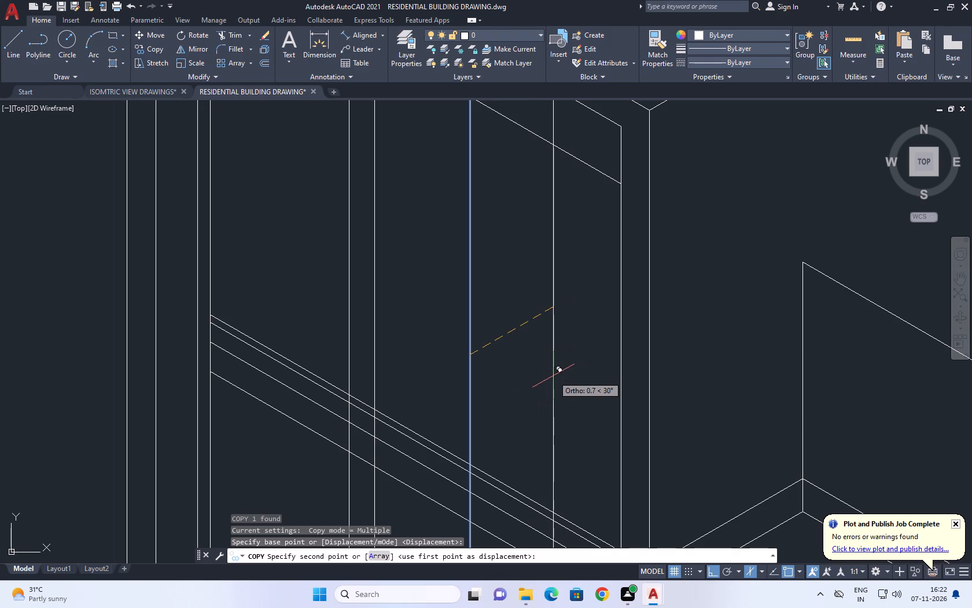
pyautogui.press('0')
pyautogui.write('.6')
pyautogui.press('Return')
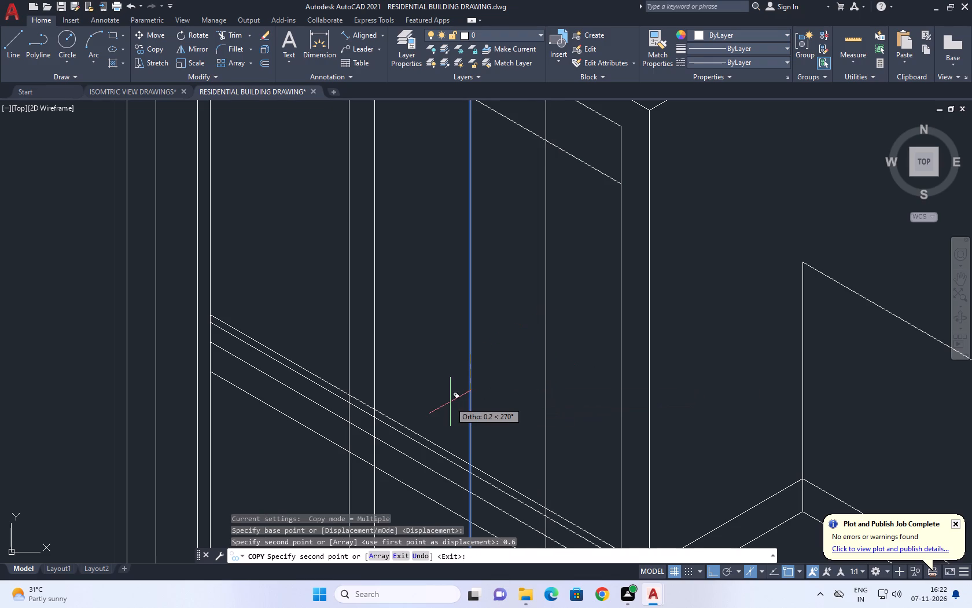
pyautogui.hotkey('ctrl', 'z')
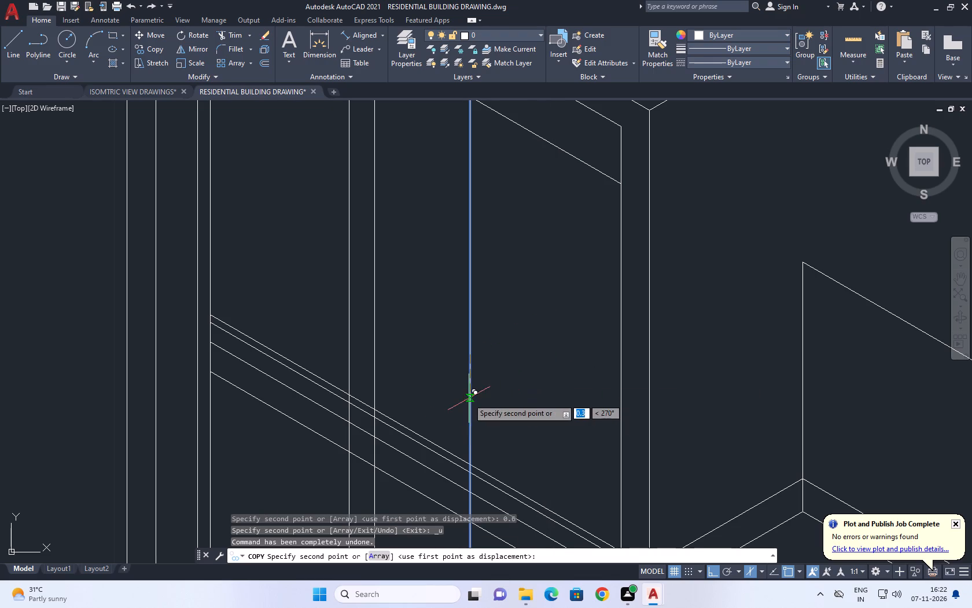
pyautogui.click(468, 398)
pyautogui.write('0.')
pyautogui.press('0')
pyautogui.press('6')
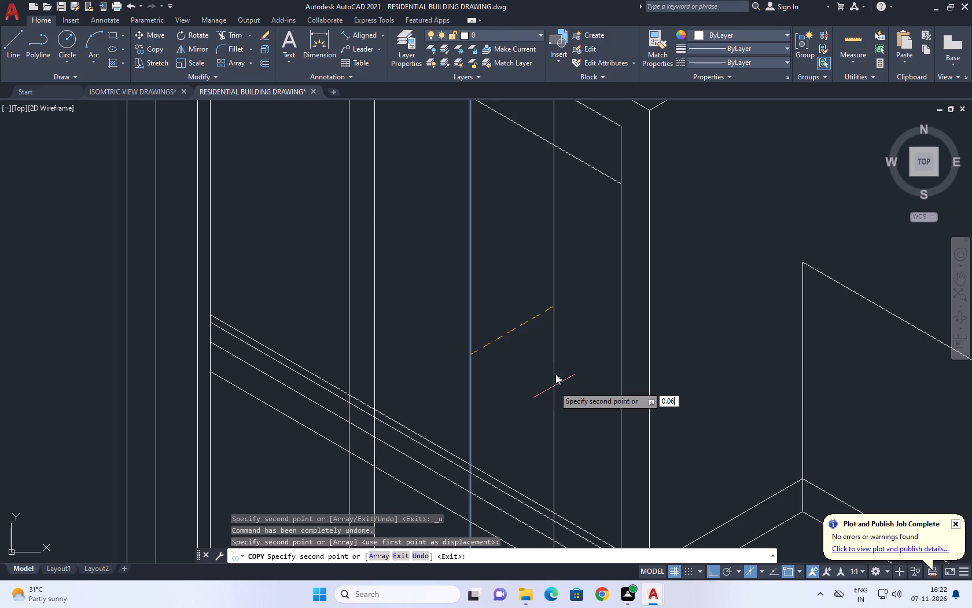
pyautogui.press('Return')
pyautogui.press('Escape')
pyautogui.scroll(-2, 474, 371)
pyautogui.moveTo(490, 366); pyautogui.dragTo(502, 358, button='middle')
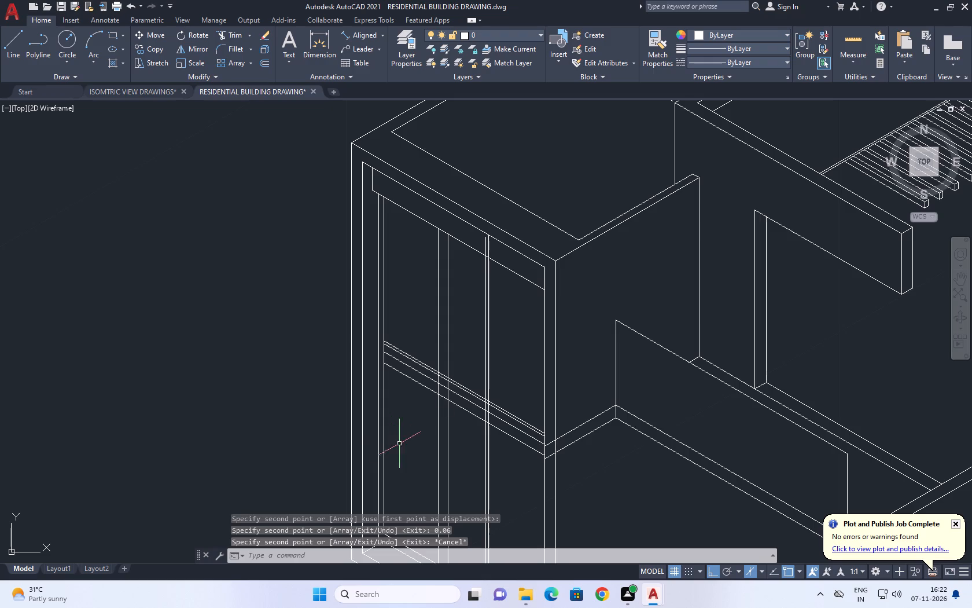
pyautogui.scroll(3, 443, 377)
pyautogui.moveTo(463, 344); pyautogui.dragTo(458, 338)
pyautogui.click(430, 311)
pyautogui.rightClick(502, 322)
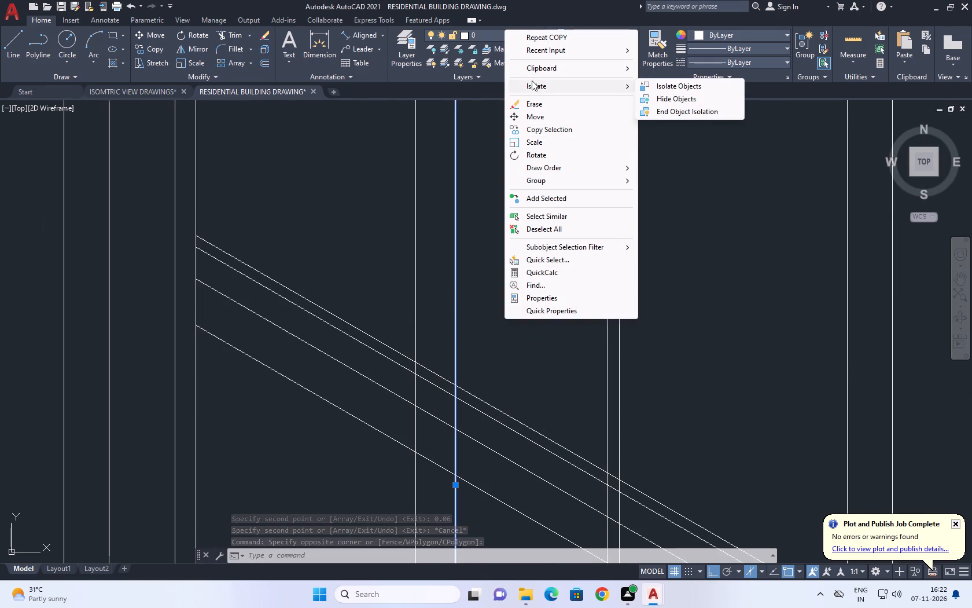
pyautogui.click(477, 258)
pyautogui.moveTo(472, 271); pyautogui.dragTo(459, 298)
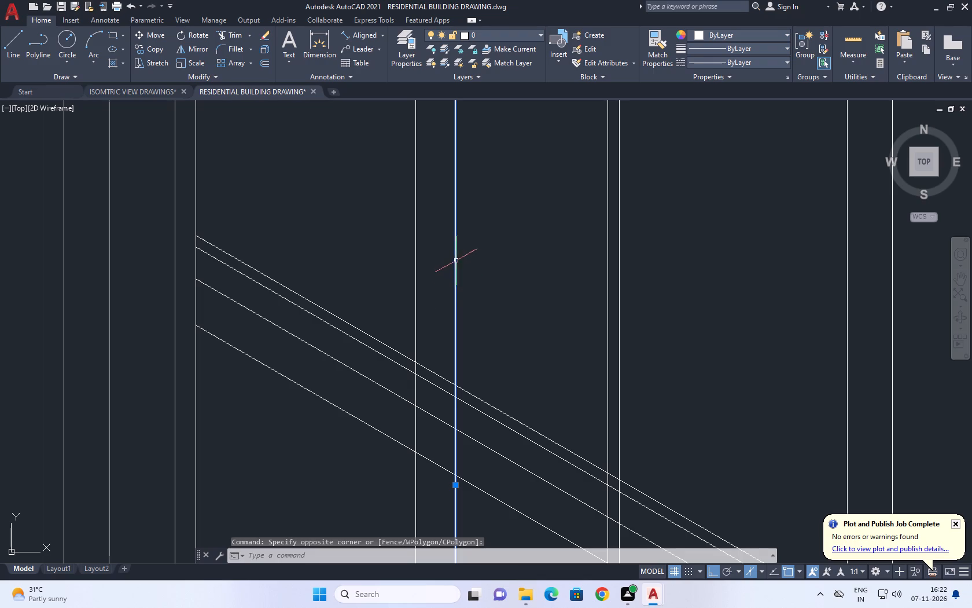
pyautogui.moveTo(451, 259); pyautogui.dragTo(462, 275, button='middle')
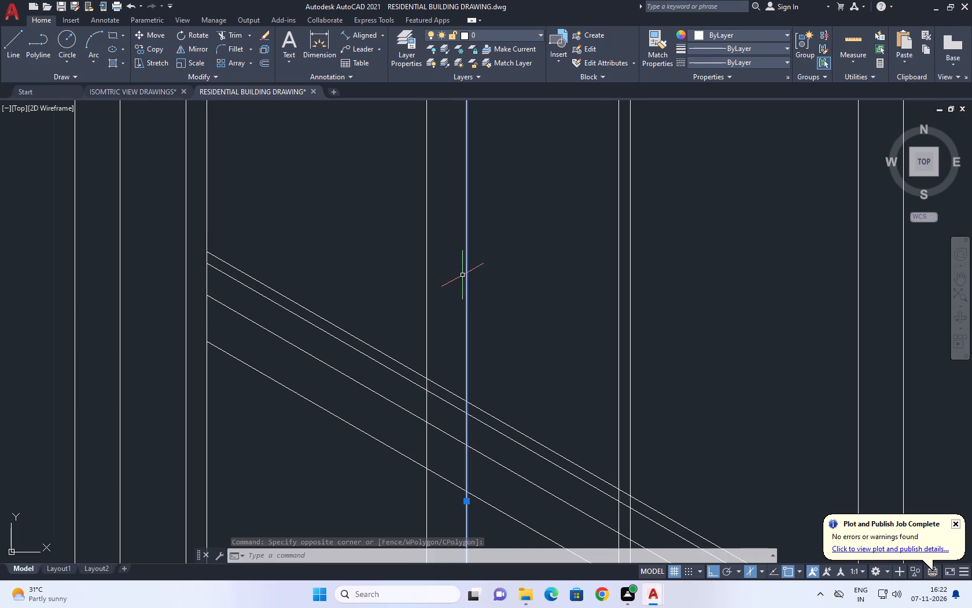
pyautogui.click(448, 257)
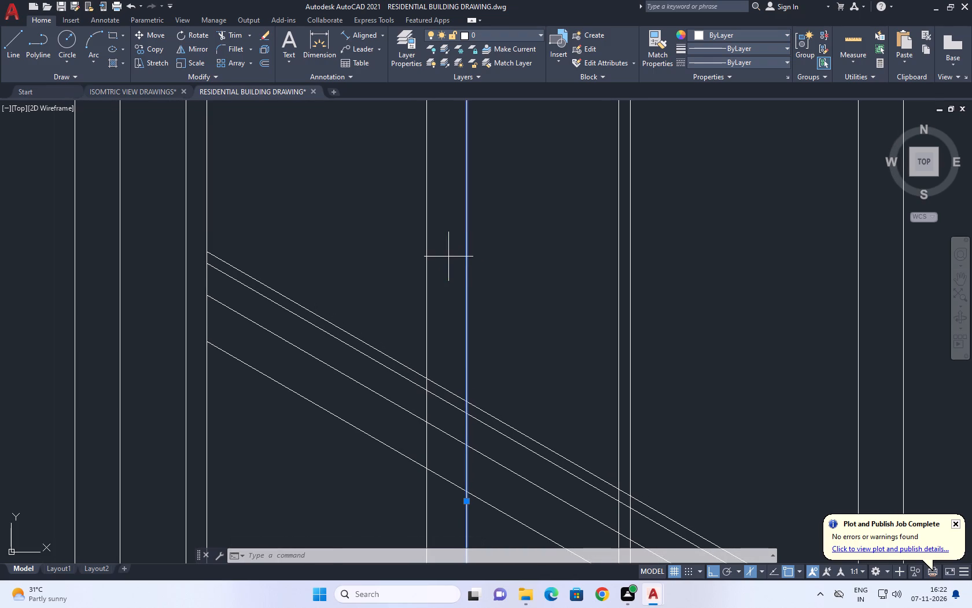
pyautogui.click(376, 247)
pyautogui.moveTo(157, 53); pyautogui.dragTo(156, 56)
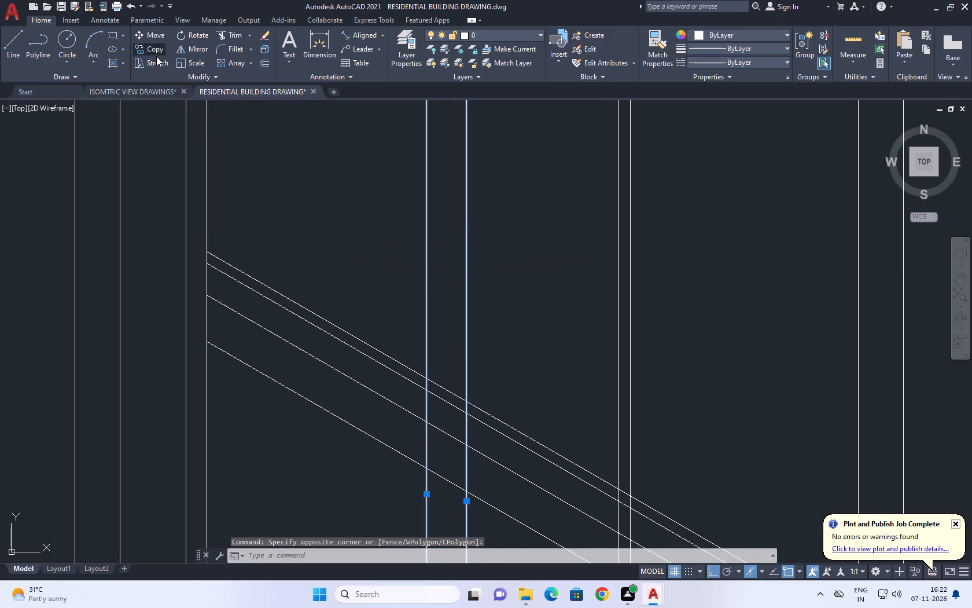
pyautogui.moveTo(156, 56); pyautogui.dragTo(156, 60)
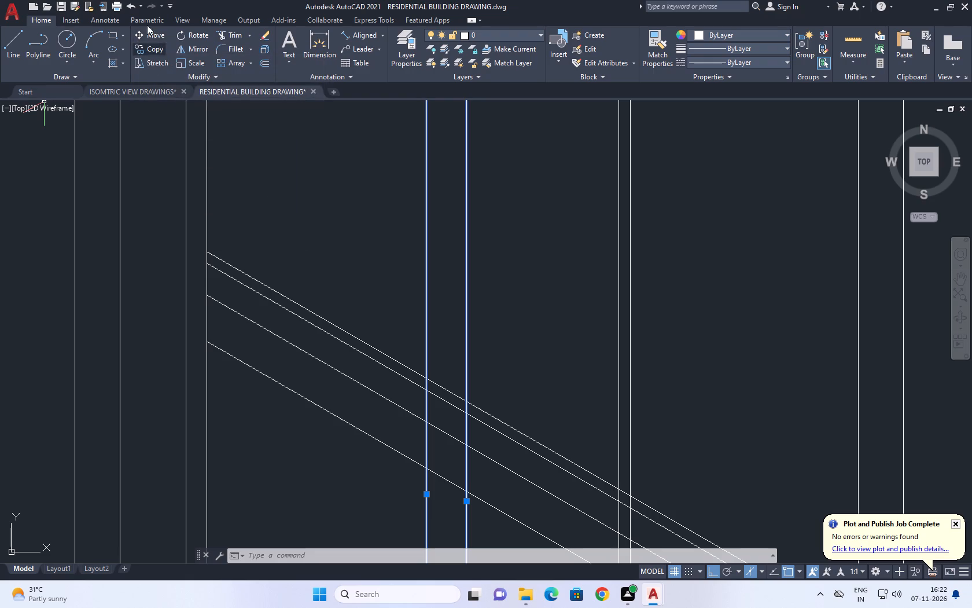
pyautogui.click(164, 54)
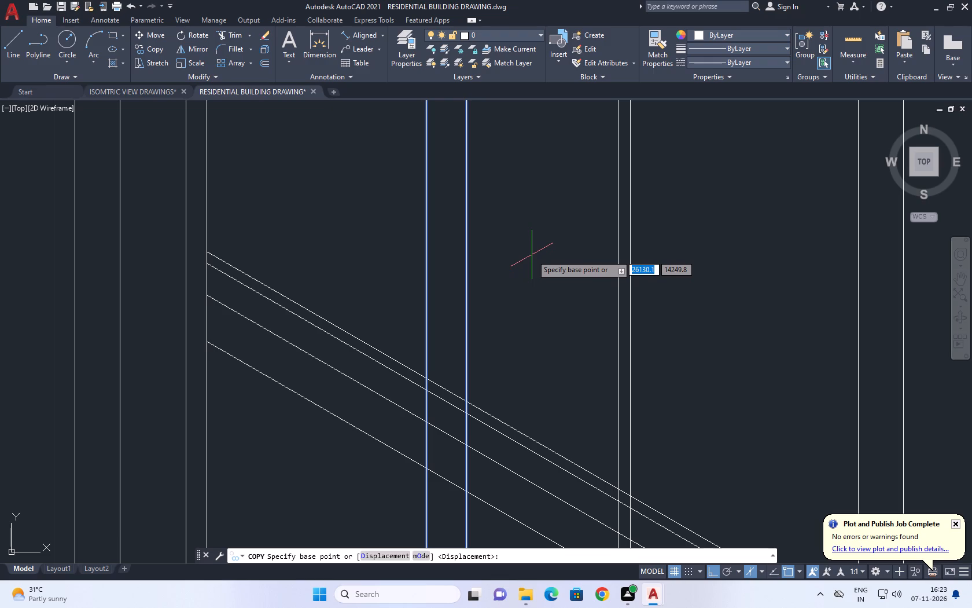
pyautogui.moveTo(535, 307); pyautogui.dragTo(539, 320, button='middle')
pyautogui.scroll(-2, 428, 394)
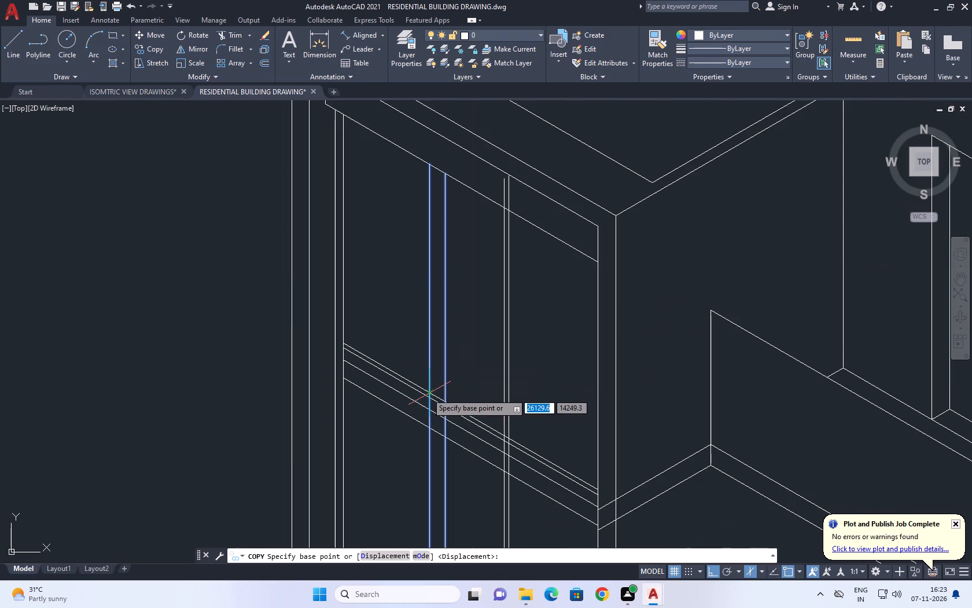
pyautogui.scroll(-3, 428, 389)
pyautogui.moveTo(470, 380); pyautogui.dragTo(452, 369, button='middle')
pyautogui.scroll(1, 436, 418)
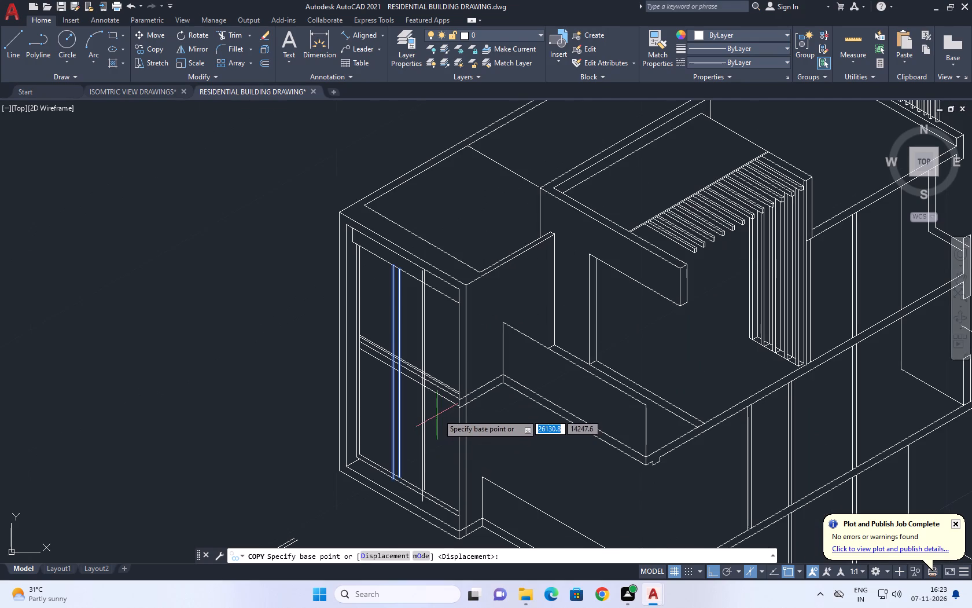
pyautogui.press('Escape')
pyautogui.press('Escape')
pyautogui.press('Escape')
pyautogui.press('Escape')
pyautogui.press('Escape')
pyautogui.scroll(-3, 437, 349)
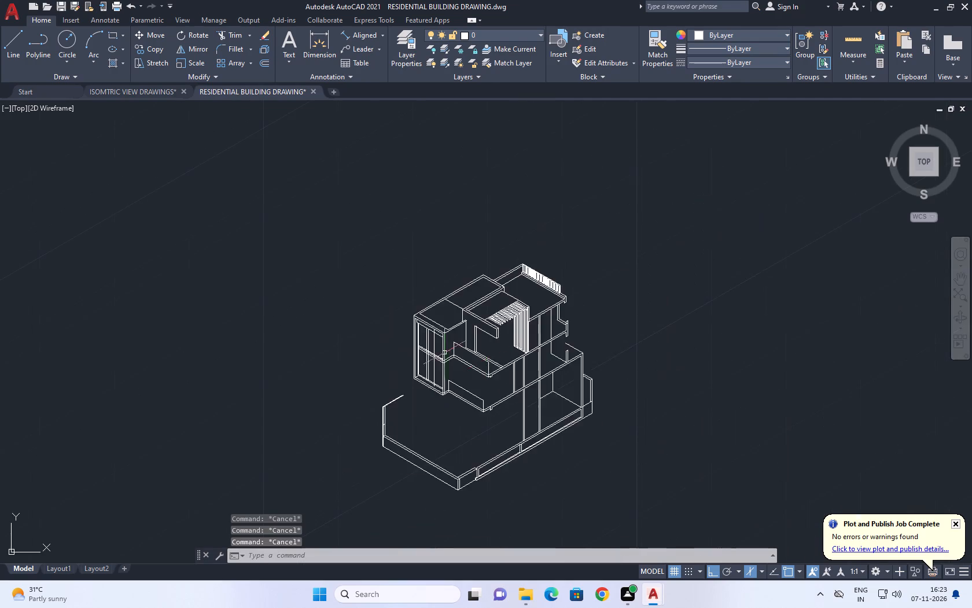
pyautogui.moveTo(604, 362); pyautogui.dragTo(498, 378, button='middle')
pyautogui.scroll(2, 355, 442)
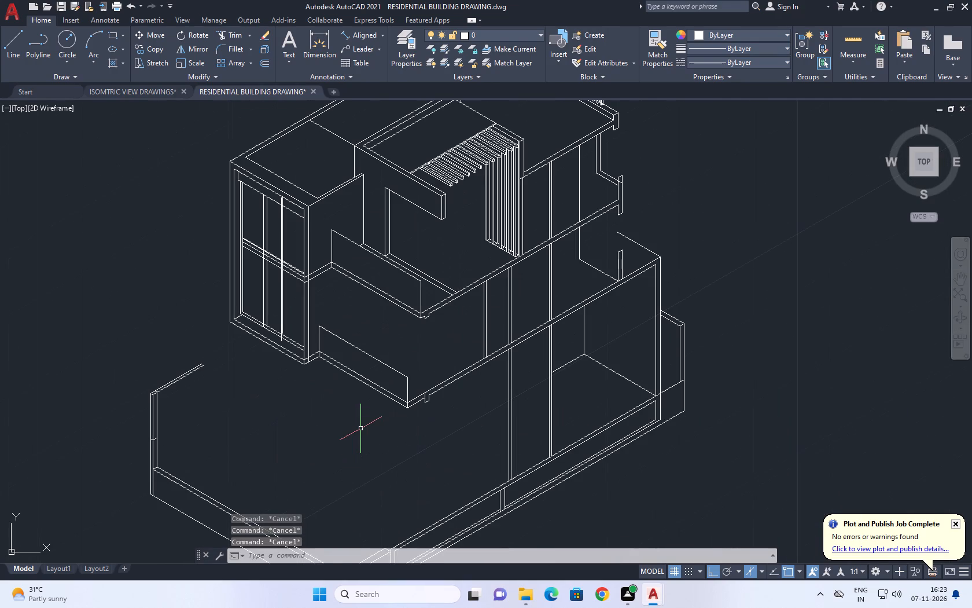
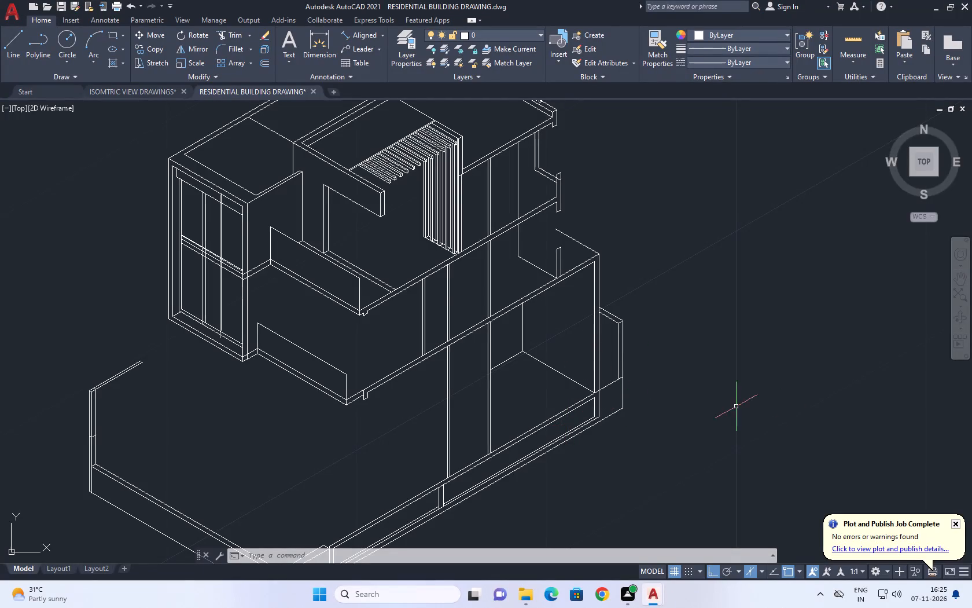
# Trim the second divider line's overshoot below the lower of the two recess bottom lines.
pyautogui.scroll(-1, 305, 274)
pyautogui.moveTo(273, 312); pyautogui.dragTo(362, 325, button='middle')
pyautogui.scroll(-1, 273, 313)
pyautogui.moveTo(333, 323); pyautogui.dragTo(389, 350, button='middle')
pyautogui.scroll(4, 371, 348)
pyautogui.moveTo(419, 343); pyautogui.dragTo(469, 386, button='middle')
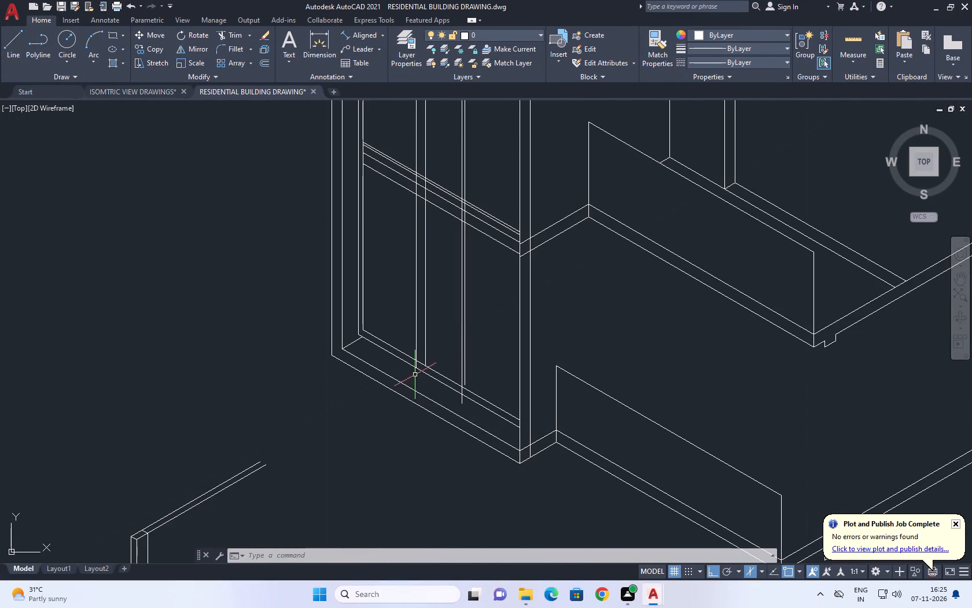
pyautogui.moveTo(433, 405); pyautogui.dragTo(464, 423, button='middle')
pyautogui.press('t')
pyautogui.write('R')
pyautogui.press('space')
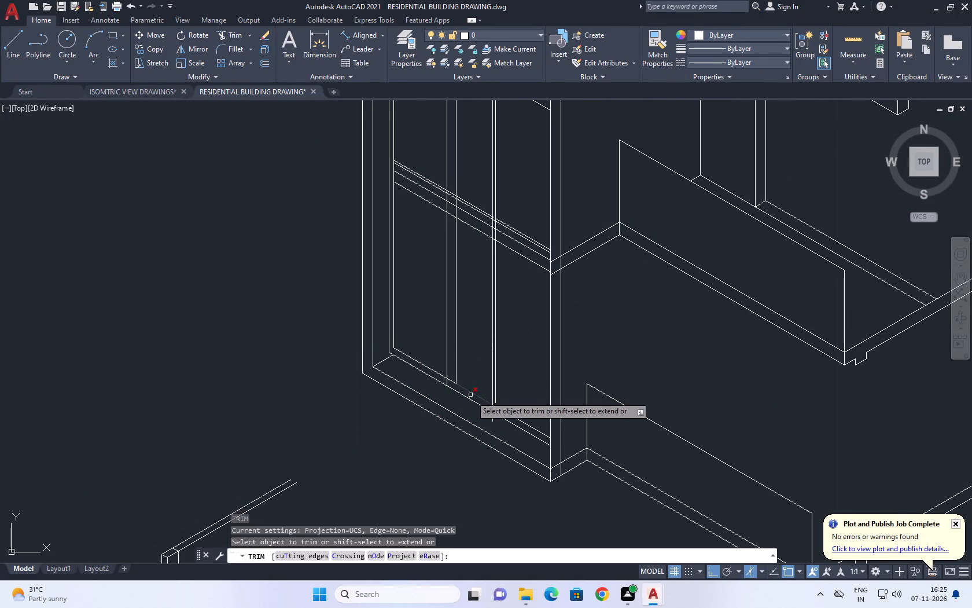
pyautogui.scroll(2, 475, 401)
pyautogui.click(501, 442)
pyautogui.click(521, 449)
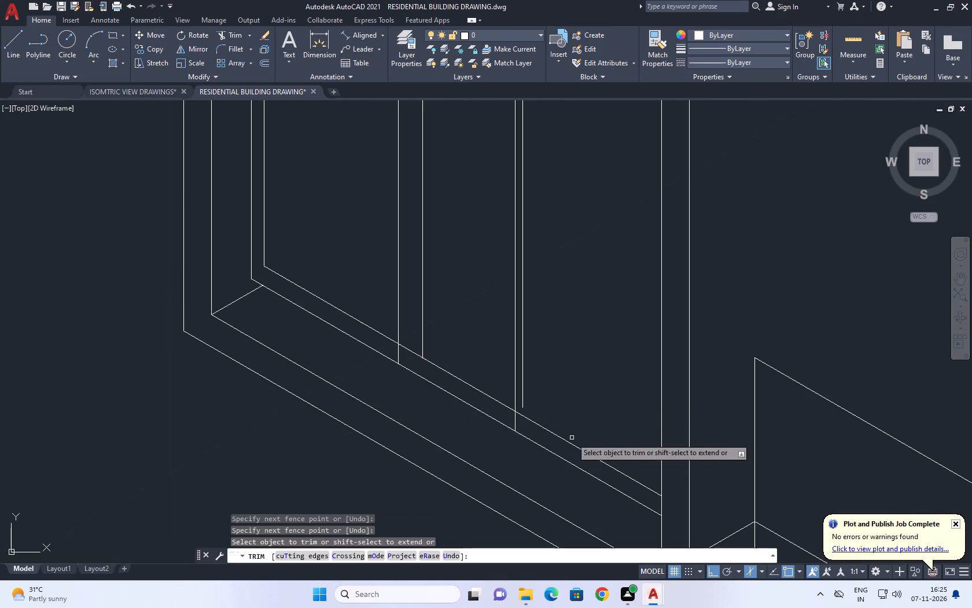
pyautogui.press('space')
# Extend the recess's two left vertical lines down to the short diagonal line at the bottom-left corner.
pyautogui.moveTo(378, 309); pyautogui.dragTo(536, 452, button='middle')
pyautogui.scroll(-2, 460, 374)
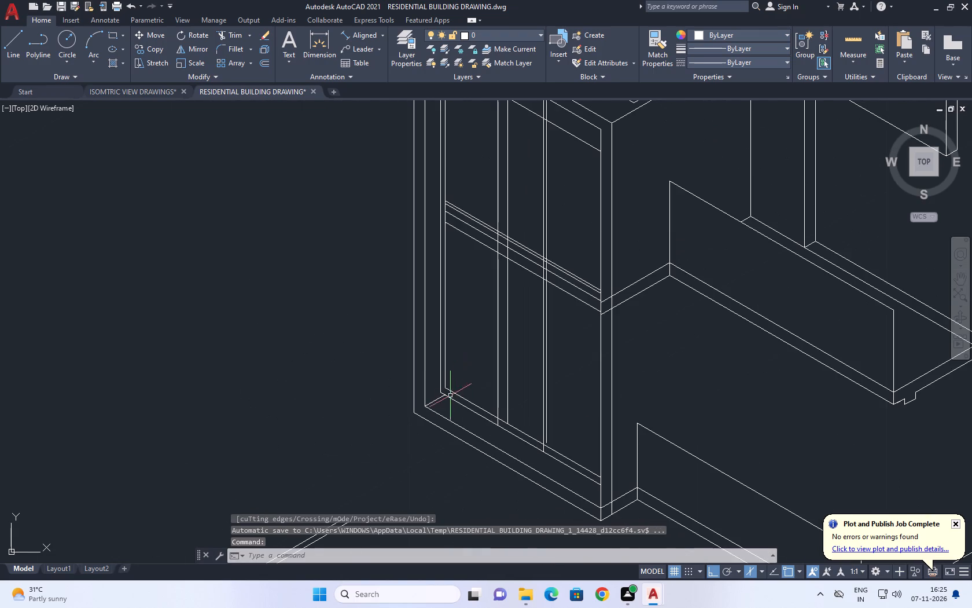
pyautogui.moveTo(430, 328); pyautogui.dragTo(448, 360, button='middle')
pyautogui.scroll(3, 455, 424)
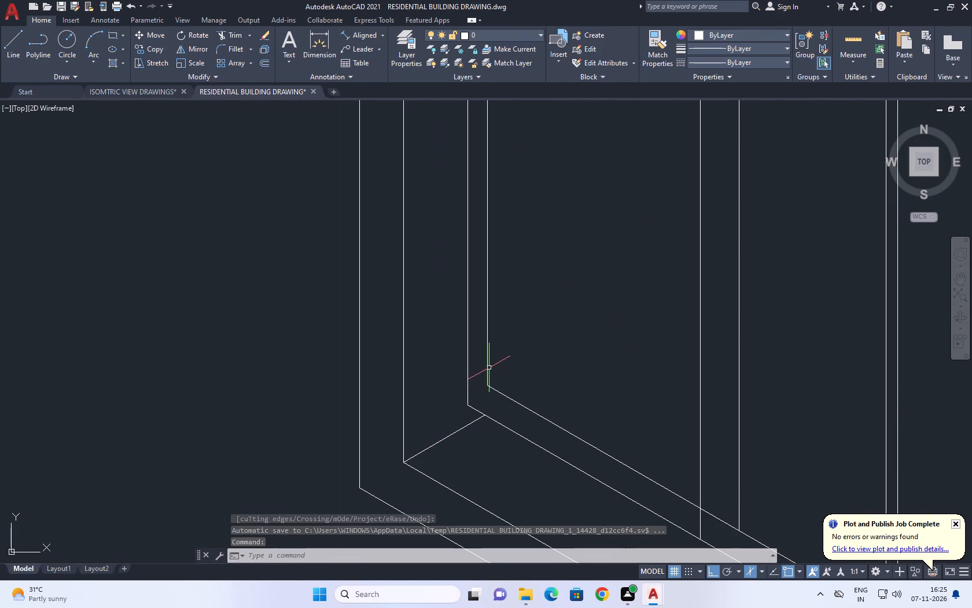
pyautogui.write('EX')
pyautogui.press('space')
pyautogui.click(463, 372)
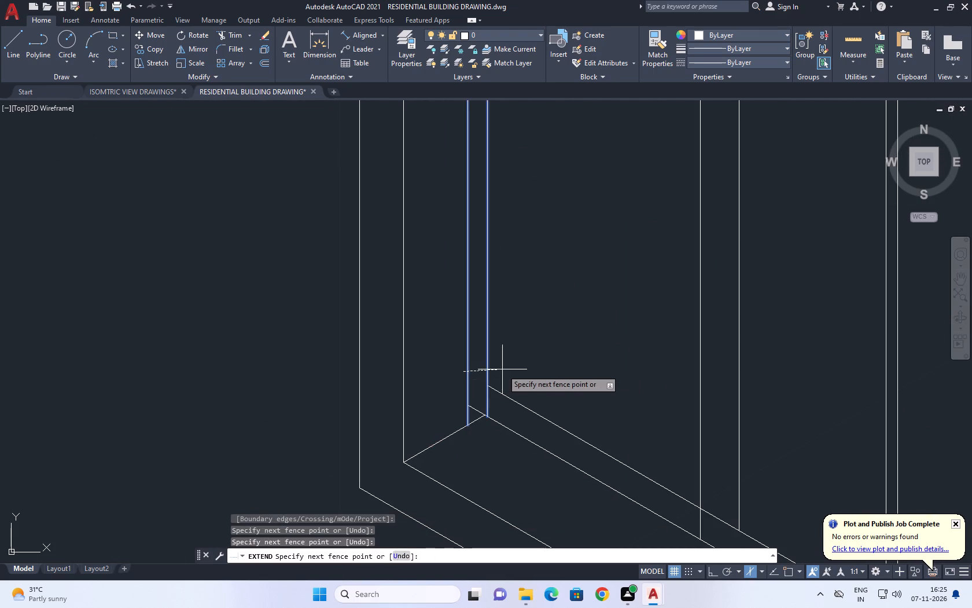
pyautogui.click(502, 369)
pyautogui.press('space')
pyautogui.scroll(-3, 509, 395)
pyautogui.middleClick(516, 399)
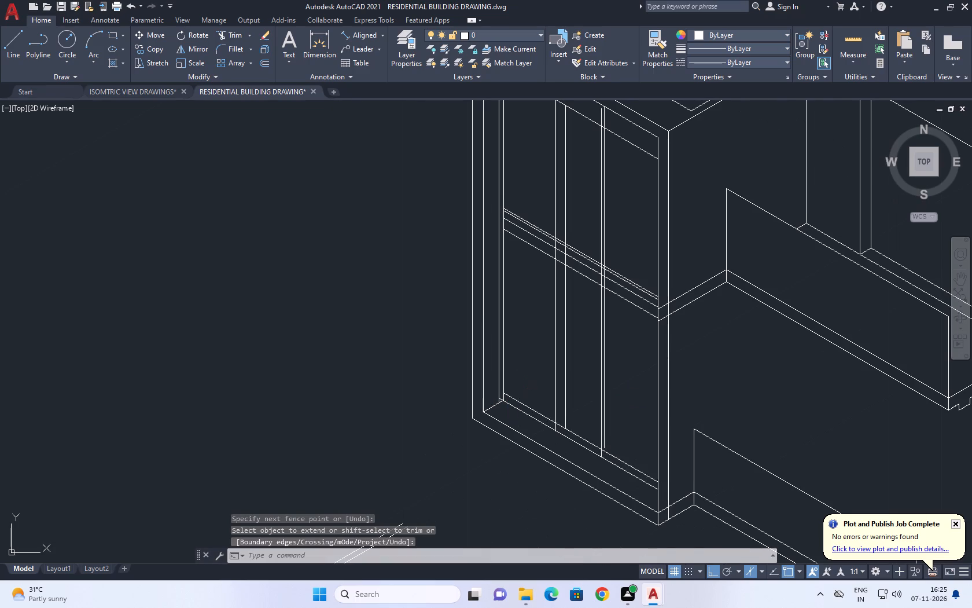
# Move both recess bottom lines straight down so the lower one starts where the outer left vertical line meets the corner diagonal.
pyautogui.scroll(2, 513, 409)
pyautogui.click(538, 391)
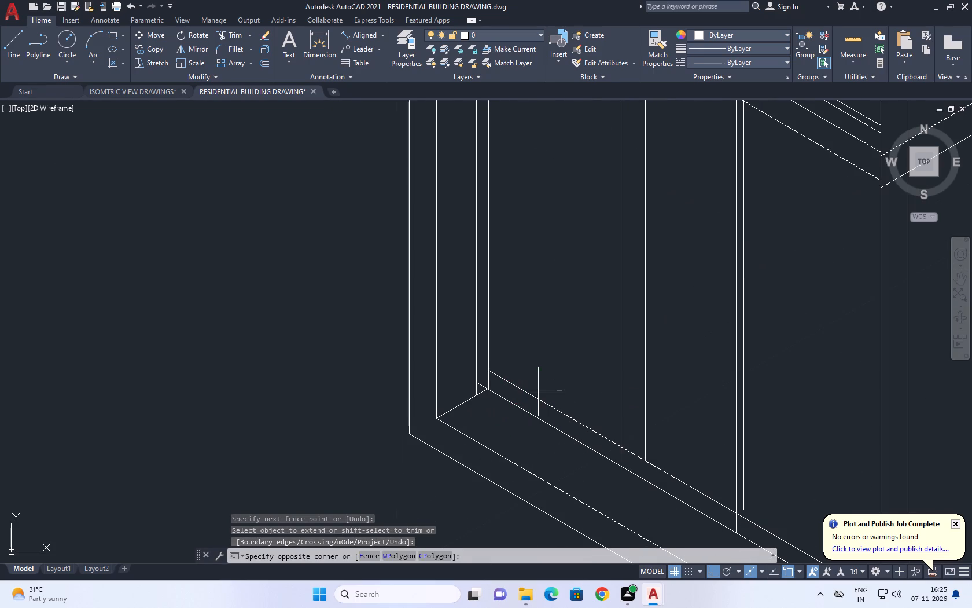
pyautogui.click(521, 420)
pyautogui.write('M')
pyautogui.press('space')
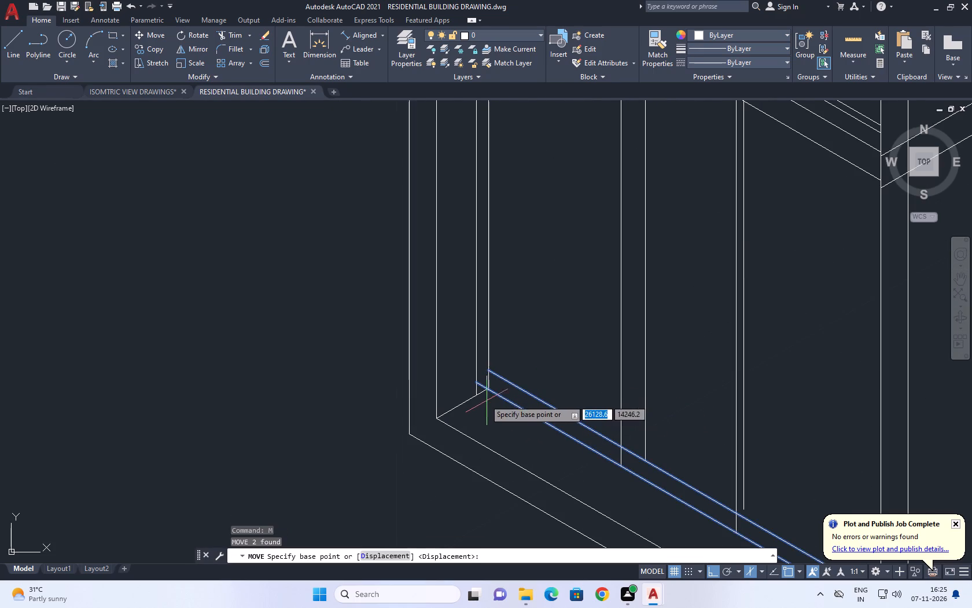
pyautogui.click(478, 382)
pyautogui.click(476, 398)
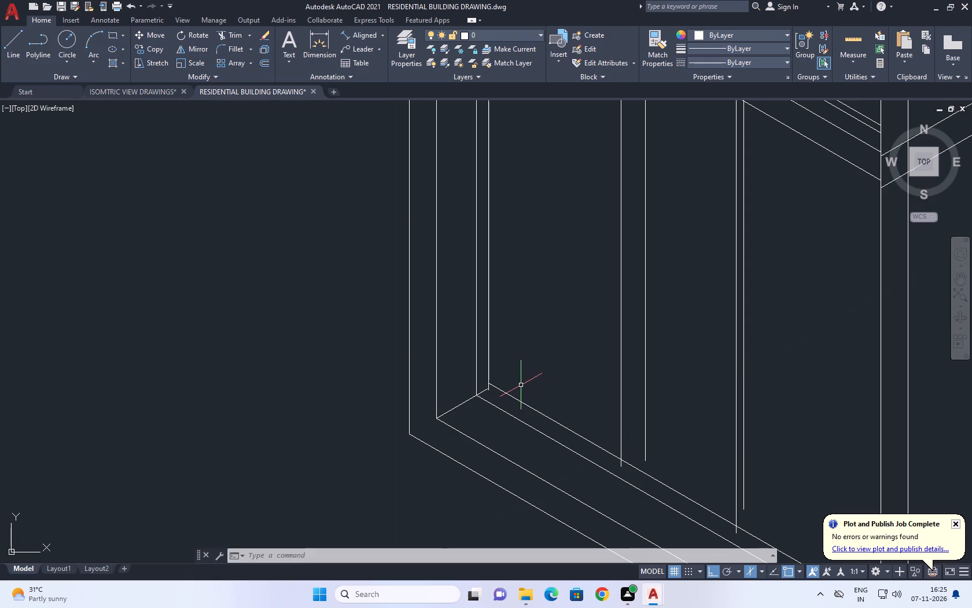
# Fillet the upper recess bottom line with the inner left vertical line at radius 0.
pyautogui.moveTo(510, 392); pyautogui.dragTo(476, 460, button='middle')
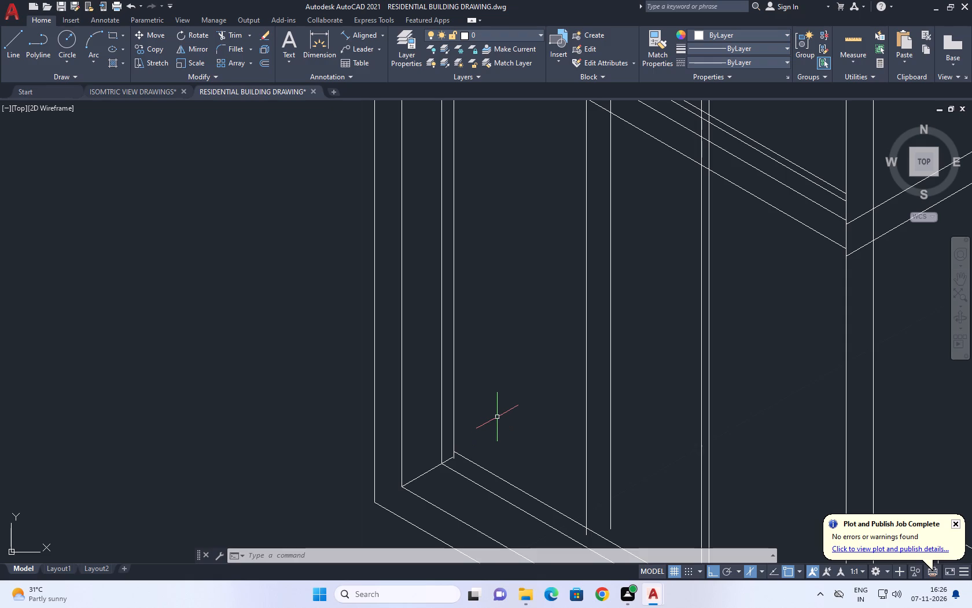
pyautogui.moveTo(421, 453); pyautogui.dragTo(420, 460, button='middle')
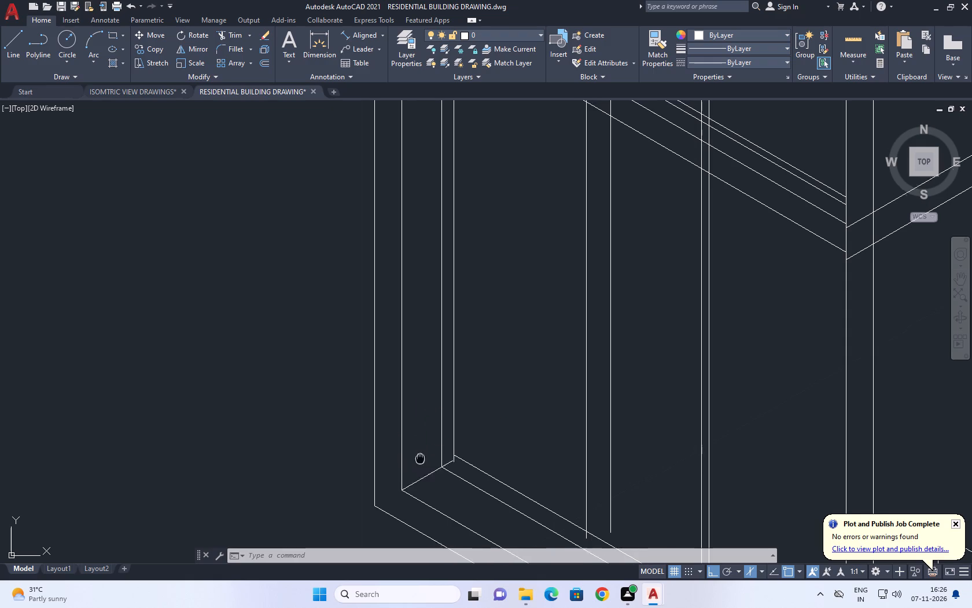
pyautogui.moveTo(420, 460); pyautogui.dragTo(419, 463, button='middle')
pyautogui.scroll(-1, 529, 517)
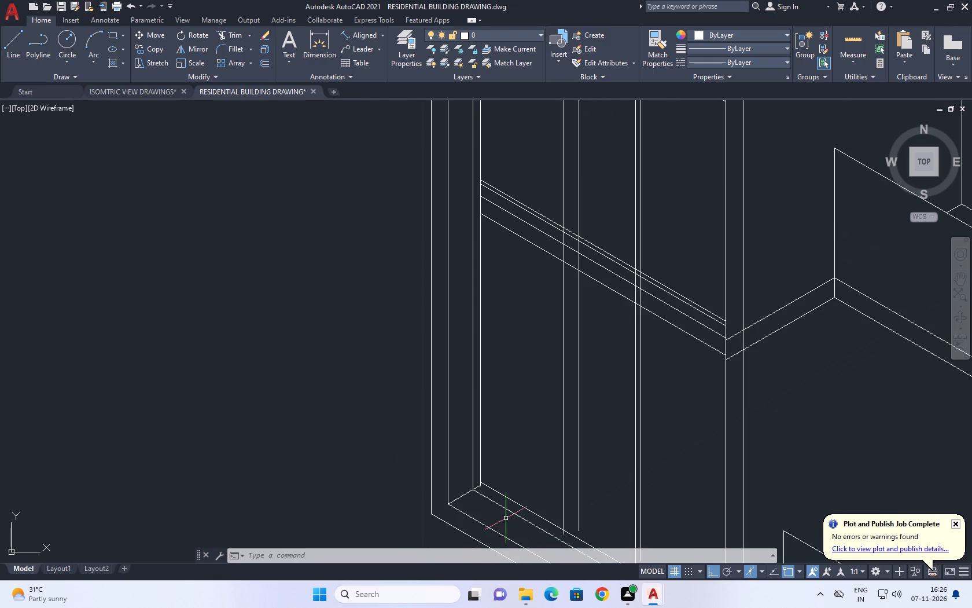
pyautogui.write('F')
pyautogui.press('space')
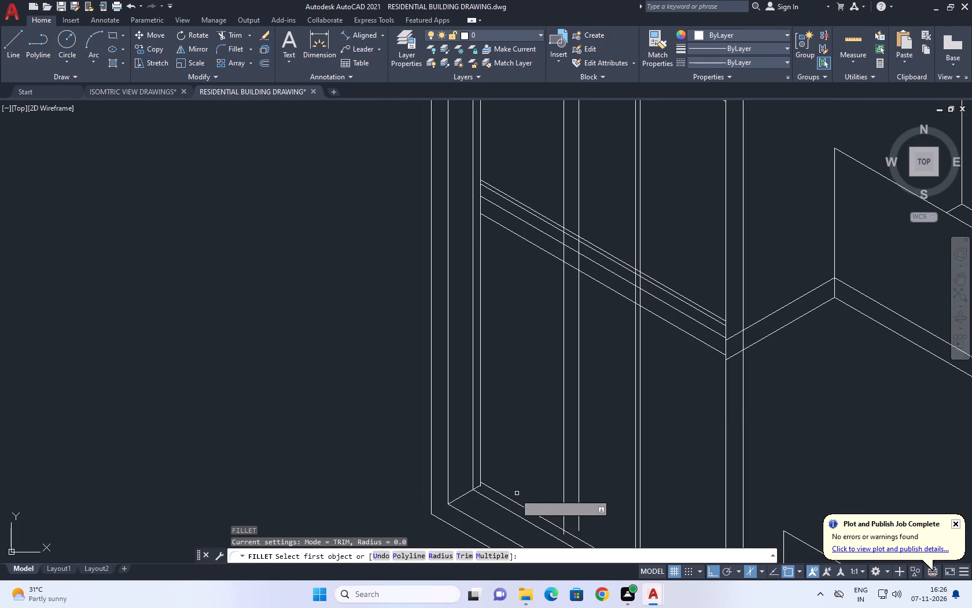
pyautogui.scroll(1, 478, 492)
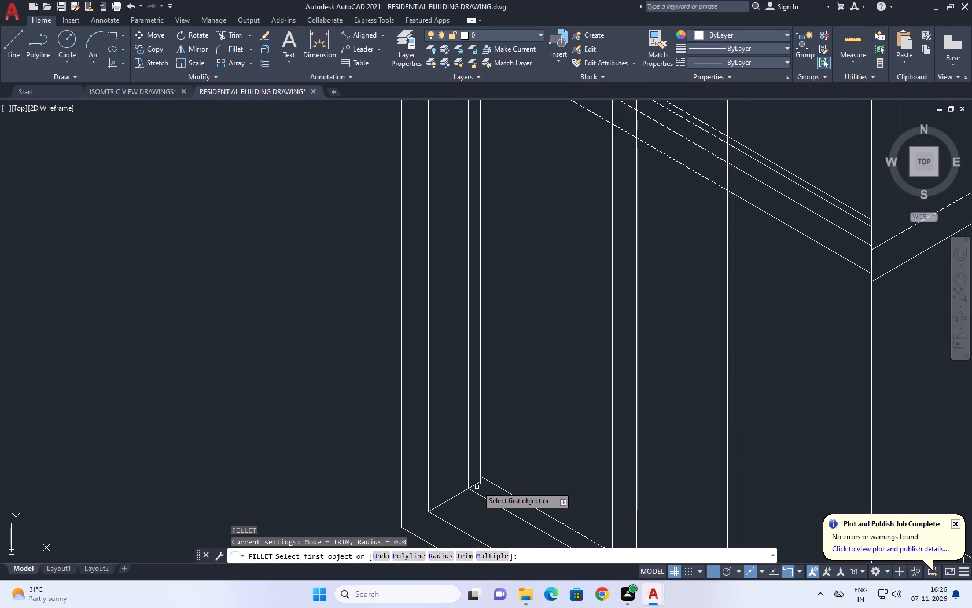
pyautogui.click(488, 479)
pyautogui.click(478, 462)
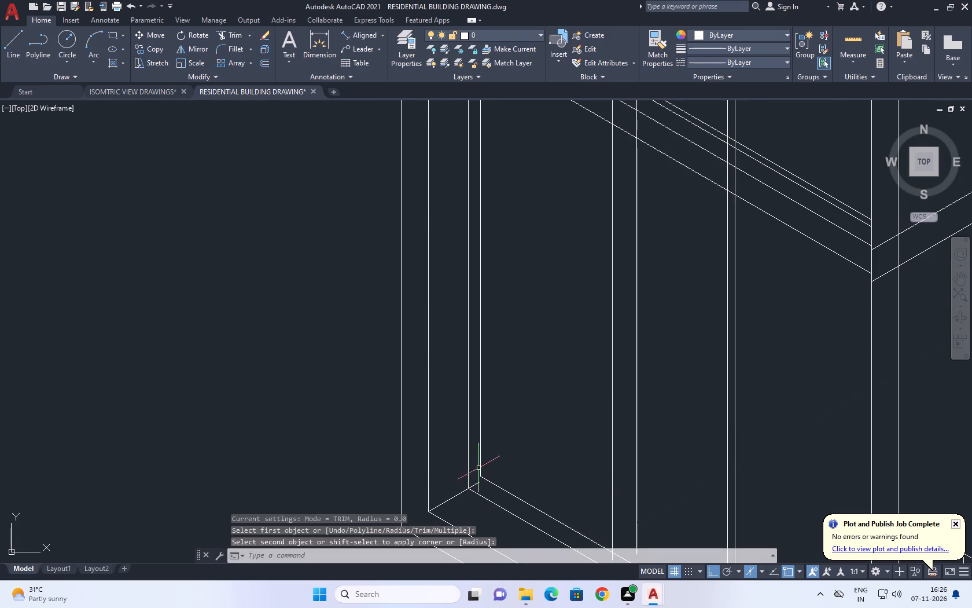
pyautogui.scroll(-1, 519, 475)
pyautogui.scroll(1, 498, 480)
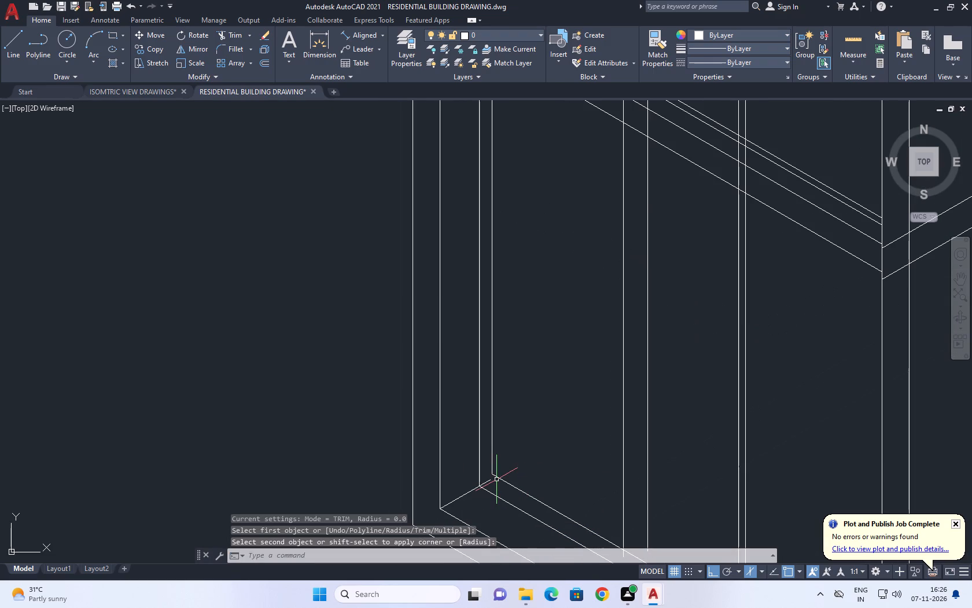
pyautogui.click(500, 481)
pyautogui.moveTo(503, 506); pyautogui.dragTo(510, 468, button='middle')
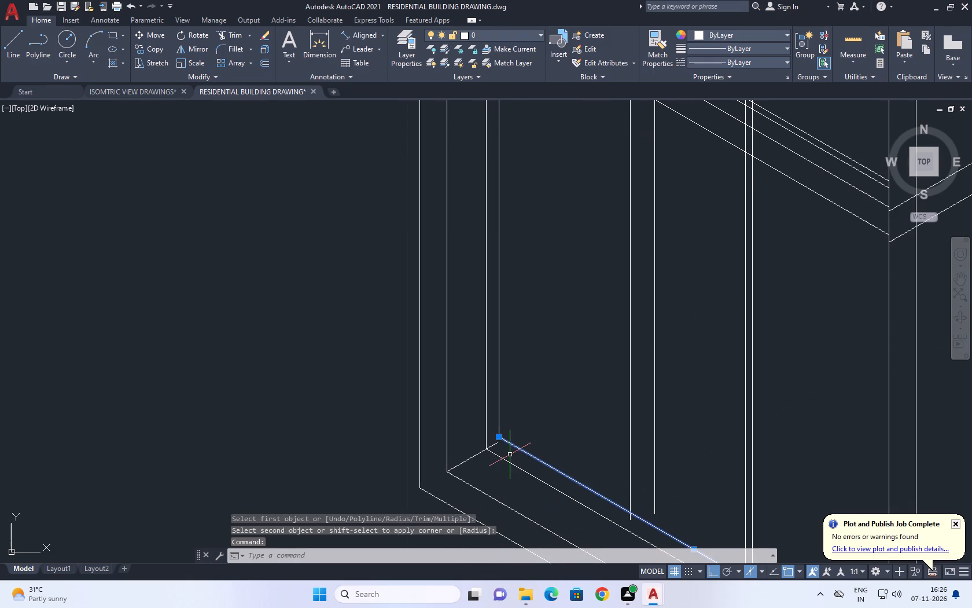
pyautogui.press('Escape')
# Extend the inner left vertical line down to the lower recess bottom line.
pyautogui.write('EX')
pyautogui.press('space')
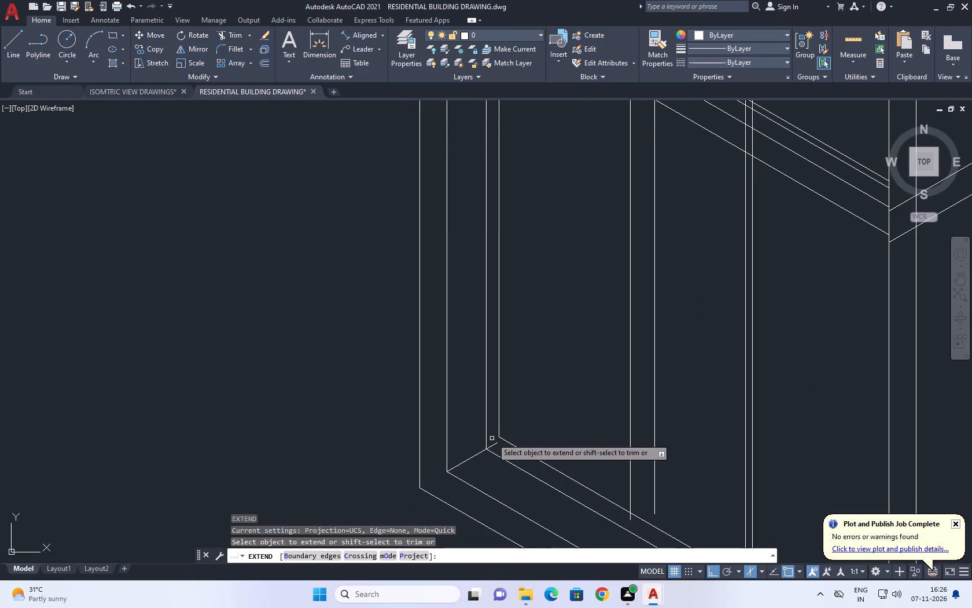
pyautogui.click(498, 429)
pyautogui.press('Escape')
pyautogui.scroll(1, 493, 446)
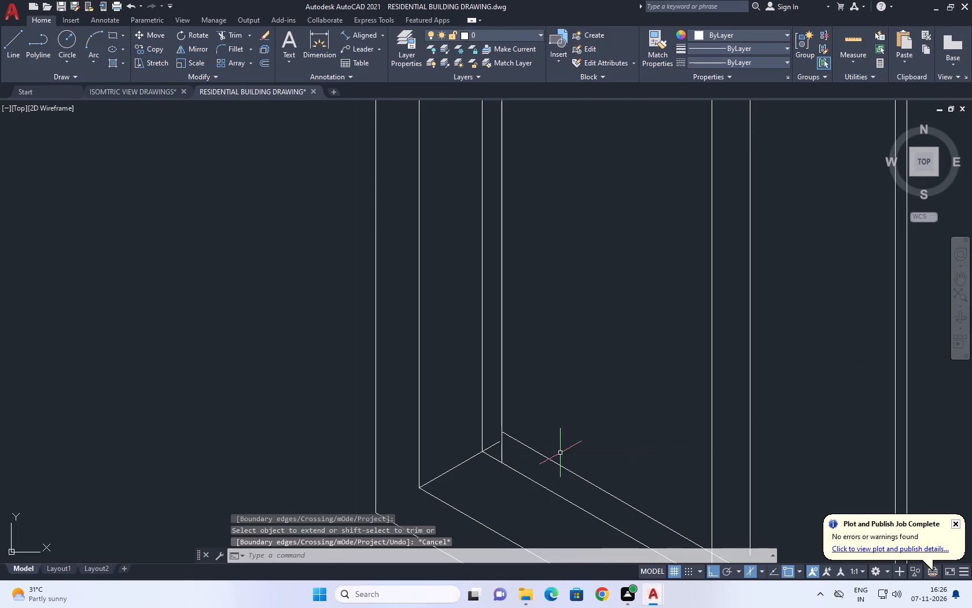
# Move the upper recess bottom line down so it starts at the free end of the corner diagonal.
pyautogui.click(562, 453)
pyautogui.click(545, 457)
pyautogui.write('M')
pyautogui.press('space')
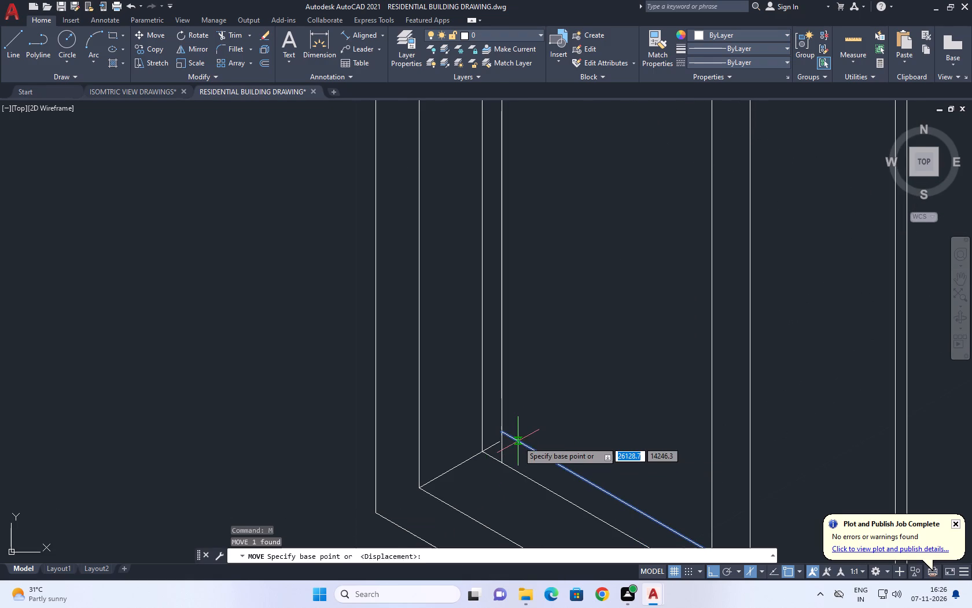
pyautogui.scroll(1, 510, 436)
pyautogui.click(493, 429)
pyautogui.click(491, 449)
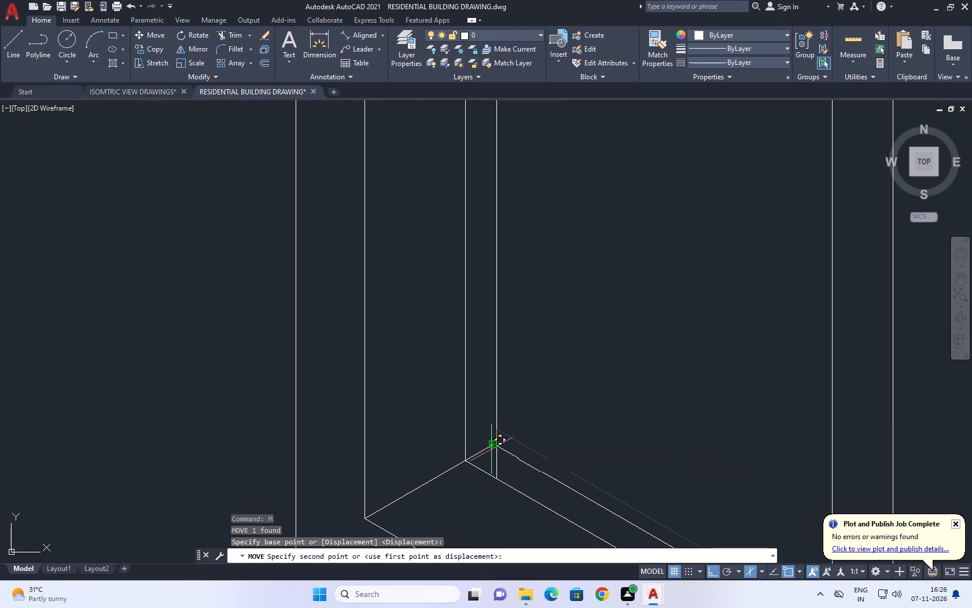
pyautogui.scroll(1, 514, 475)
pyautogui.scroll(-2, 494, 441)
pyautogui.moveTo(551, 445); pyautogui.dragTo(518, 388, button='middle')
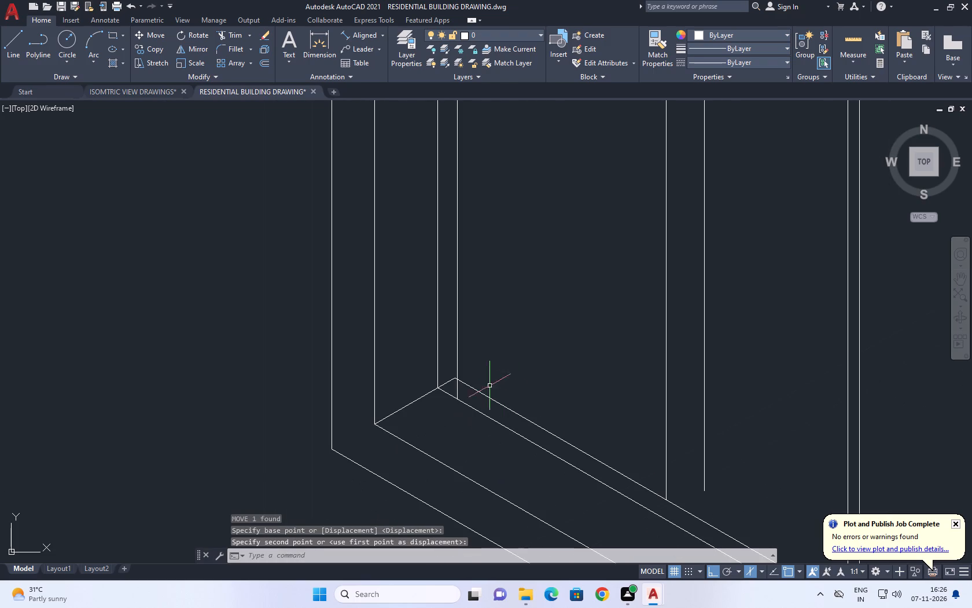
# Move the inner left vertical line so its lower end sits on the corner of the diagonal and upper bottom line.
pyautogui.moveTo(465, 371); pyautogui.dragTo(477, 403, button='middle')
pyautogui.moveTo(461, 369); pyautogui.dragTo(498, 436, button='middle')
pyautogui.click(506, 457)
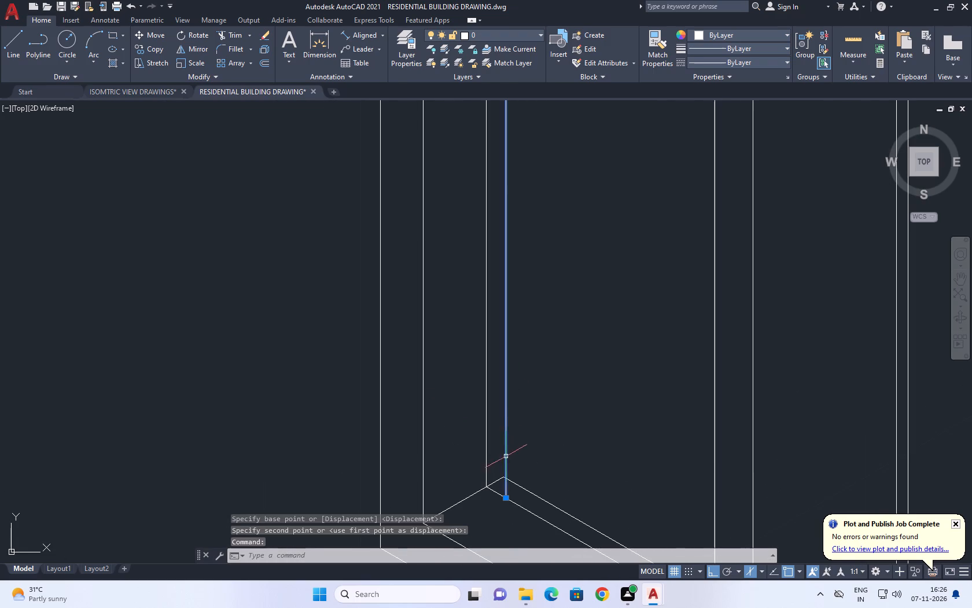
pyautogui.write('M')
pyautogui.press('space')
pyautogui.scroll(1, 502, 493)
pyautogui.click(507, 501)
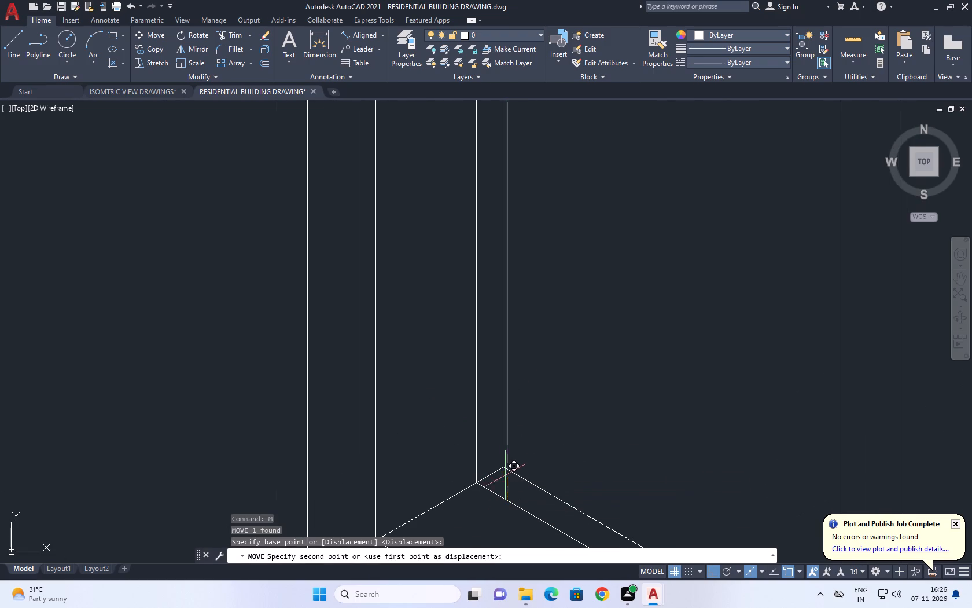
pyautogui.click(503, 464)
# Trim the inner left vertical line's overshoot above the top band's lower edge.
pyautogui.scroll(-5, 525, 470)
pyautogui.moveTo(539, 424); pyautogui.dragTo(543, 448, button='middle')
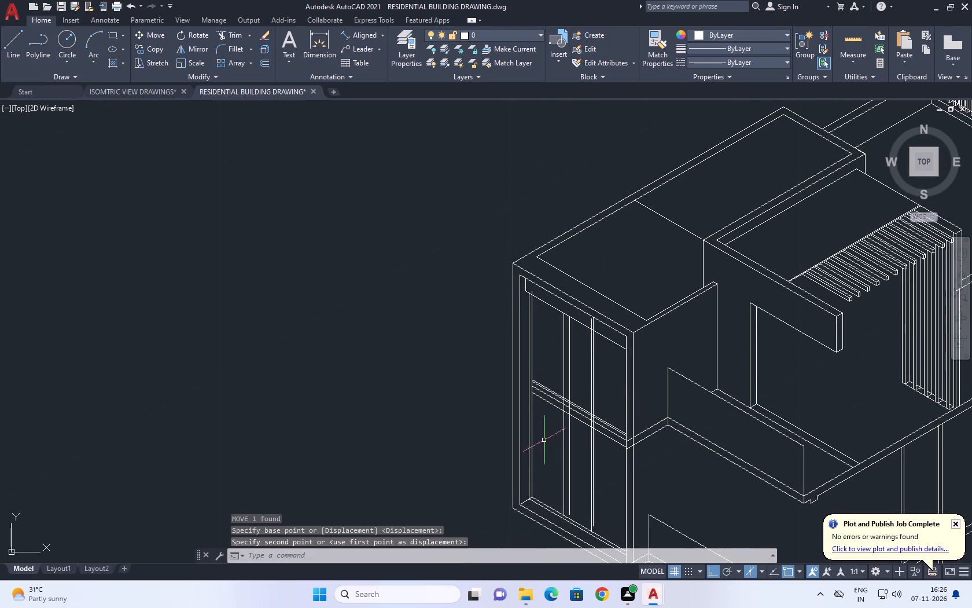
pyautogui.moveTo(542, 318); pyautogui.dragTo(555, 382, button='middle')
pyautogui.write('TR')
pyautogui.press('space')
pyautogui.scroll(4, 556, 361)
pyautogui.click(511, 349)
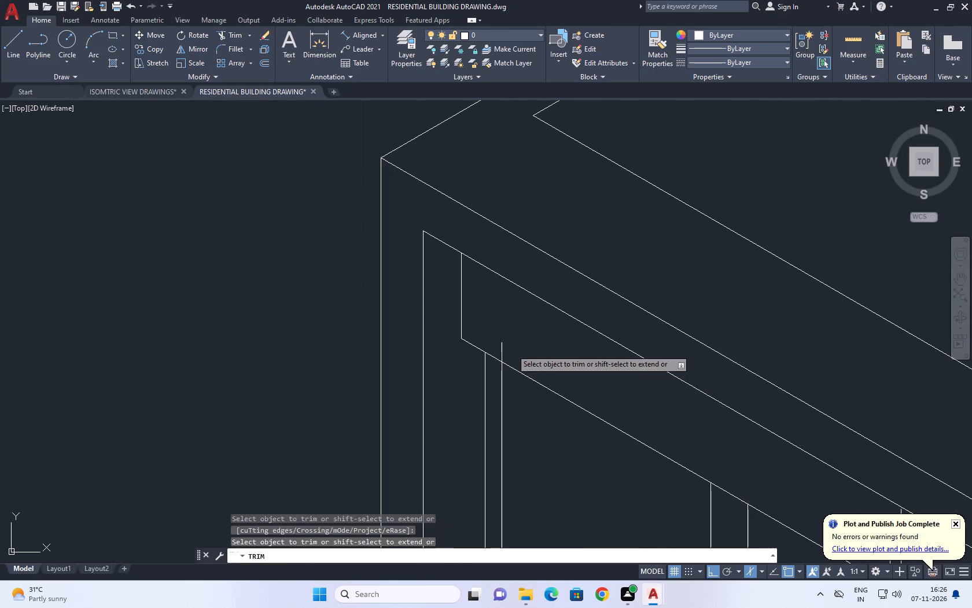
pyautogui.click(500, 342)
pyautogui.click(503, 350)
pyautogui.scroll(-4, 498, 343)
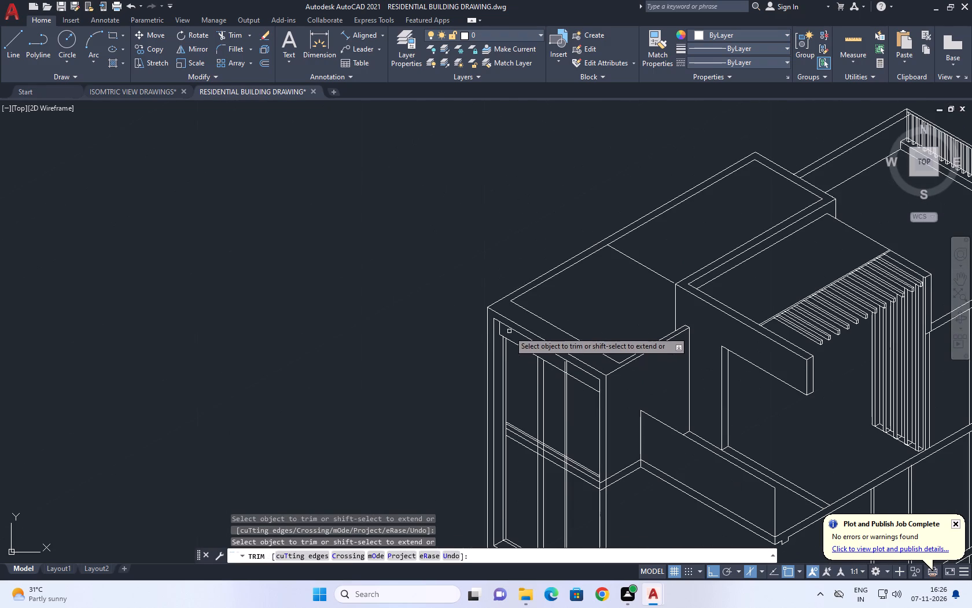
pyautogui.press('space')
# Extend the copied line of each divider pair down to the upper recess bottom line.
pyautogui.moveTo(554, 516); pyautogui.dragTo(574, 423, button='middle')
pyautogui.scroll(2, 543, 482)
pyautogui.moveTo(598, 456); pyautogui.dragTo(518, 419, button='middle')
pyautogui.moveTo(544, 387); pyautogui.dragTo(547, 422, button='middle')
pyautogui.write('EX')
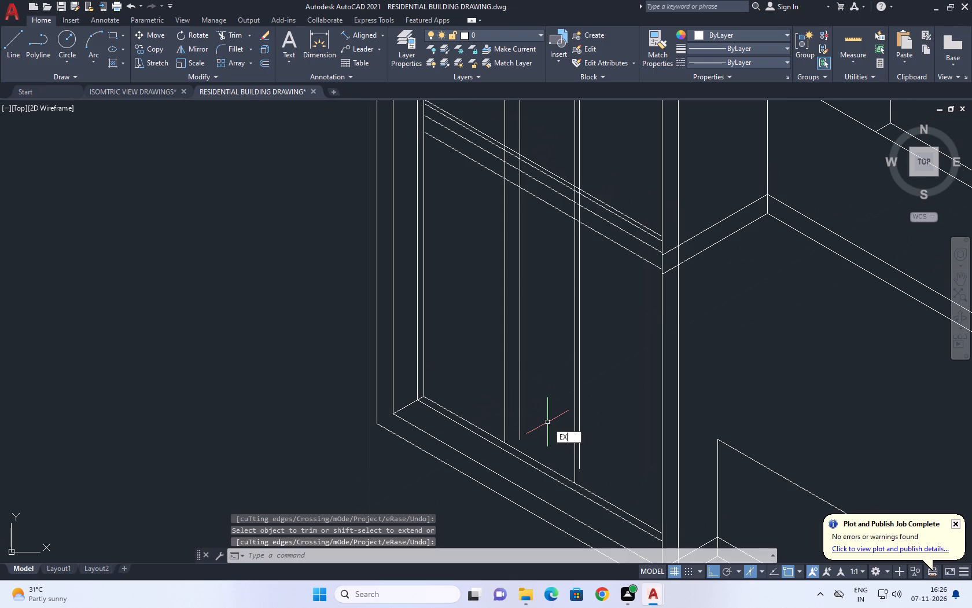
pyautogui.press('space')
pyautogui.click(520, 438)
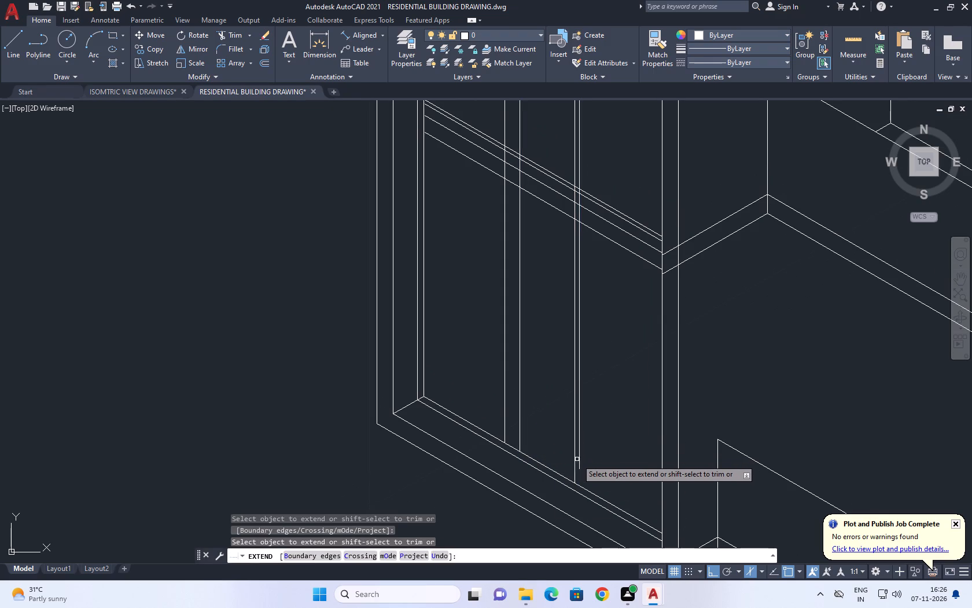
pyautogui.click(579, 467)
pyautogui.press('space')
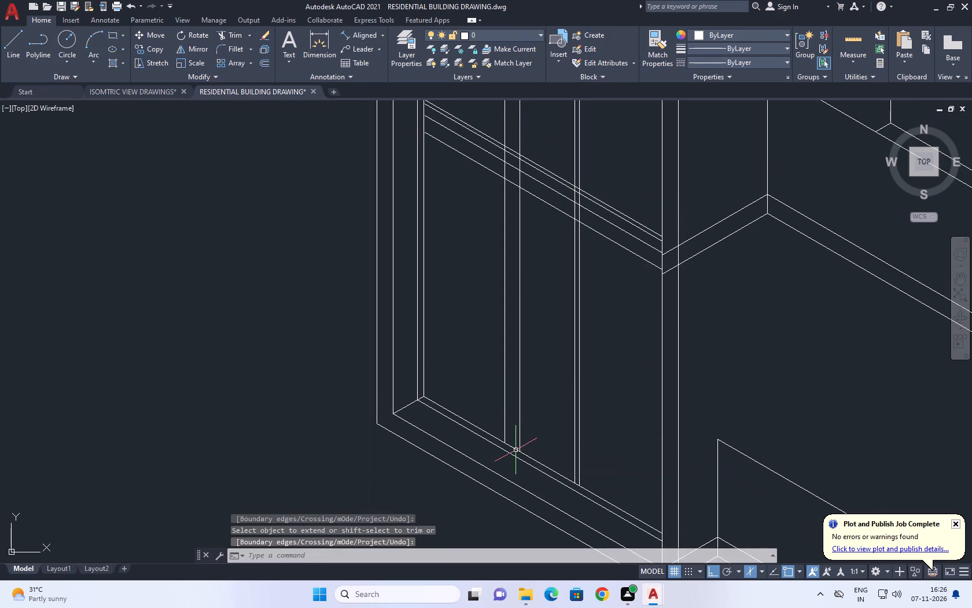
# Move the second line of the first divider pair along the left isometric plane, closer to its partner line.
pyautogui.scroll(-2, 516, 450)
pyautogui.moveTo(515, 431); pyautogui.dragTo(517, 442, button='middle')
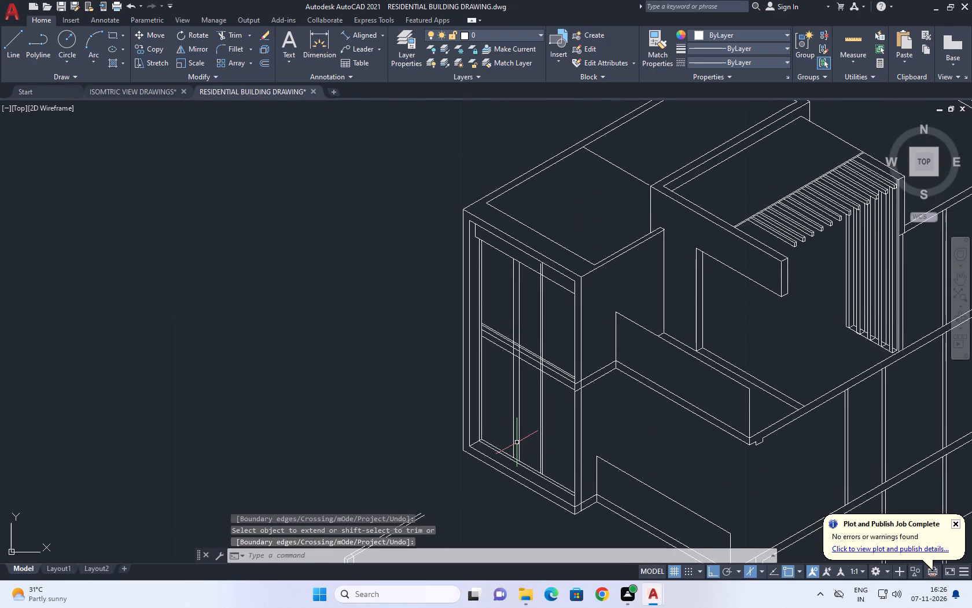
pyautogui.scroll(1, 516, 365)
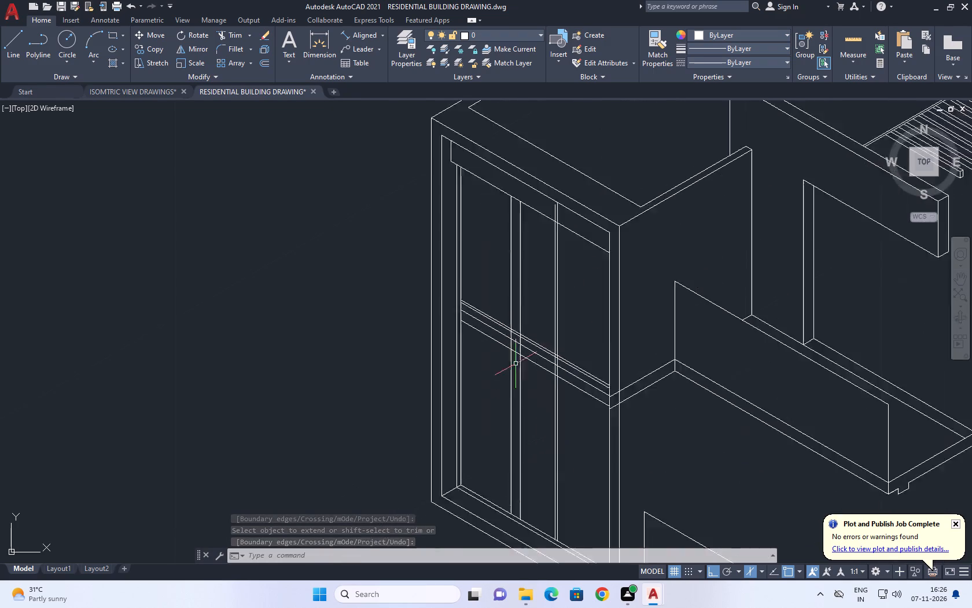
pyautogui.click(520, 389)
pyautogui.moveTo(522, 406); pyautogui.dragTo(544, 414, button='middle')
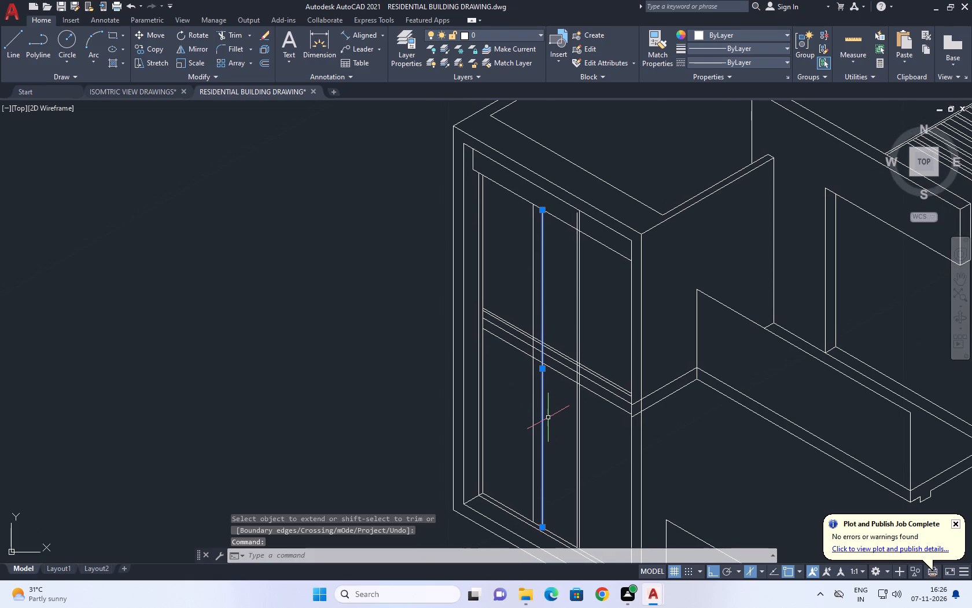
pyautogui.write('M')
pyautogui.press('space')
pyautogui.scroll(-1, 549, 419)
pyautogui.scroll(2, 549, 419)
pyautogui.scroll(-1, 549, 419)
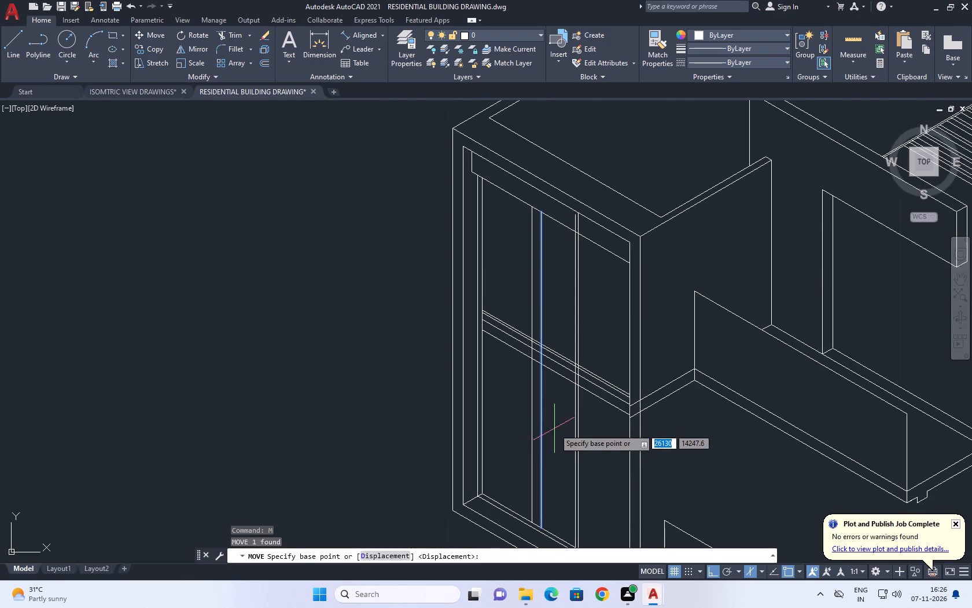
pyautogui.click(554, 428)
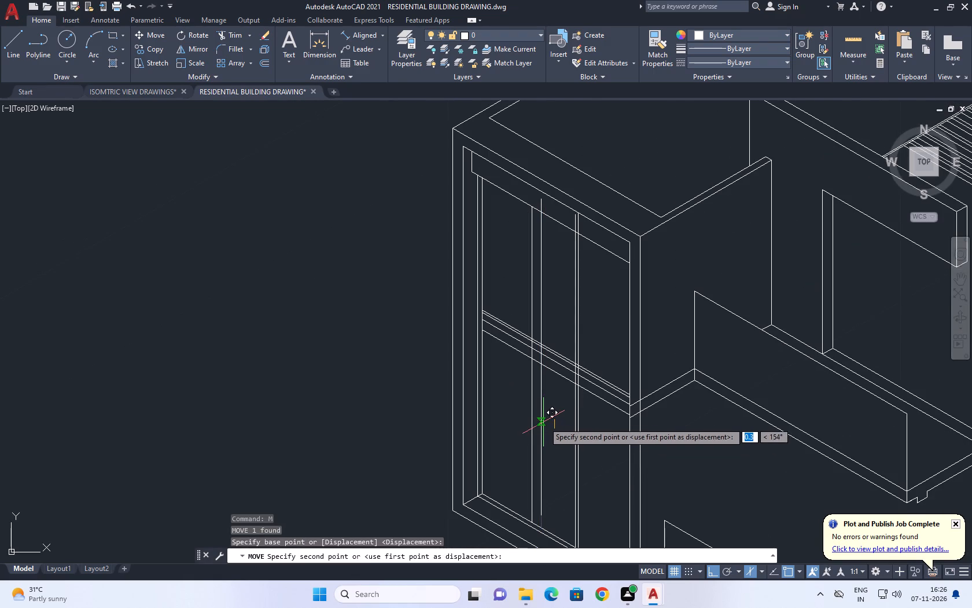
pyautogui.press('F5')
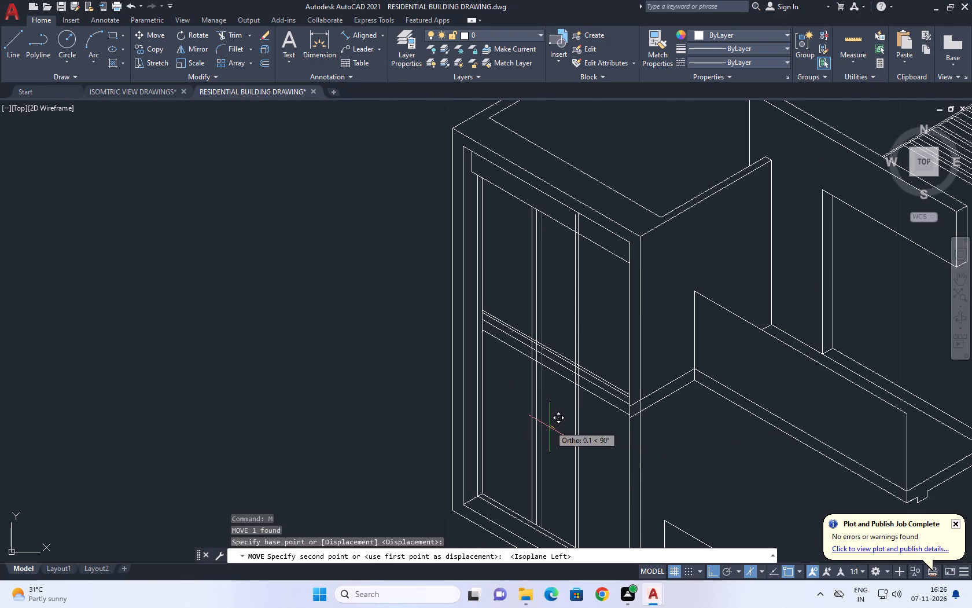
pyautogui.scroll(2, 550, 427)
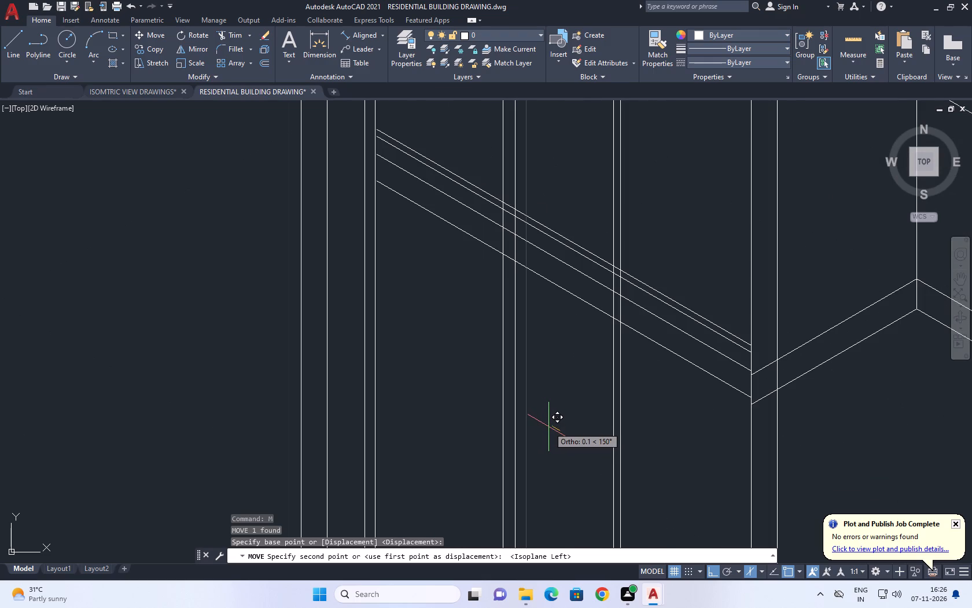
pyautogui.click(548, 427)
# Trim both divider pairs' overshoots above the lower edge of the tall frame's top band.
pyautogui.scroll(-1, 548, 426)
pyautogui.moveTo(553, 384); pyautogui.dragTo(559, 395, button='middle')
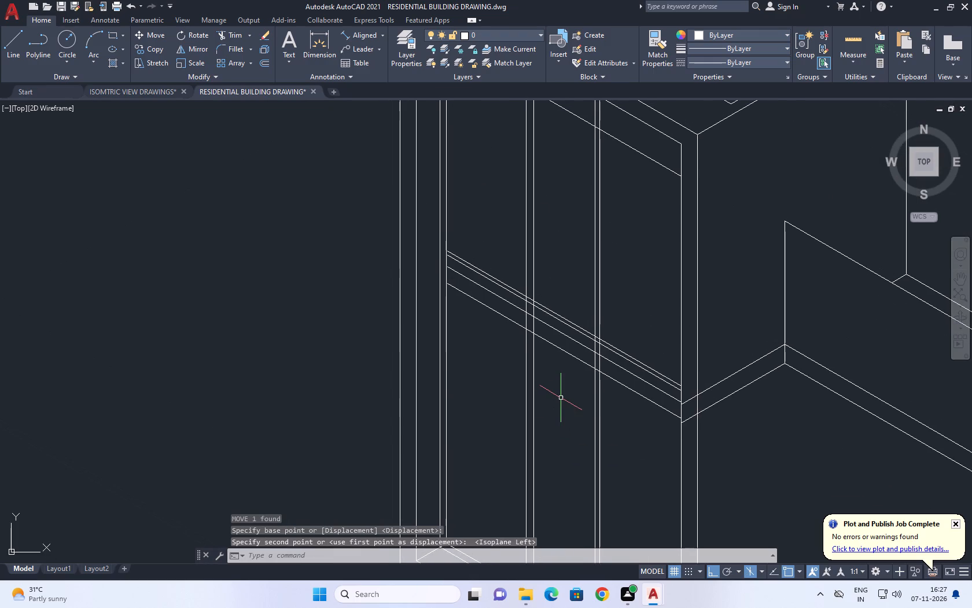
pyautogui.write('TR')
pyautogui.press('space')
pyautogui.moveTo(578, 336); pyautogui.dragTo(583, 448, button='middle')
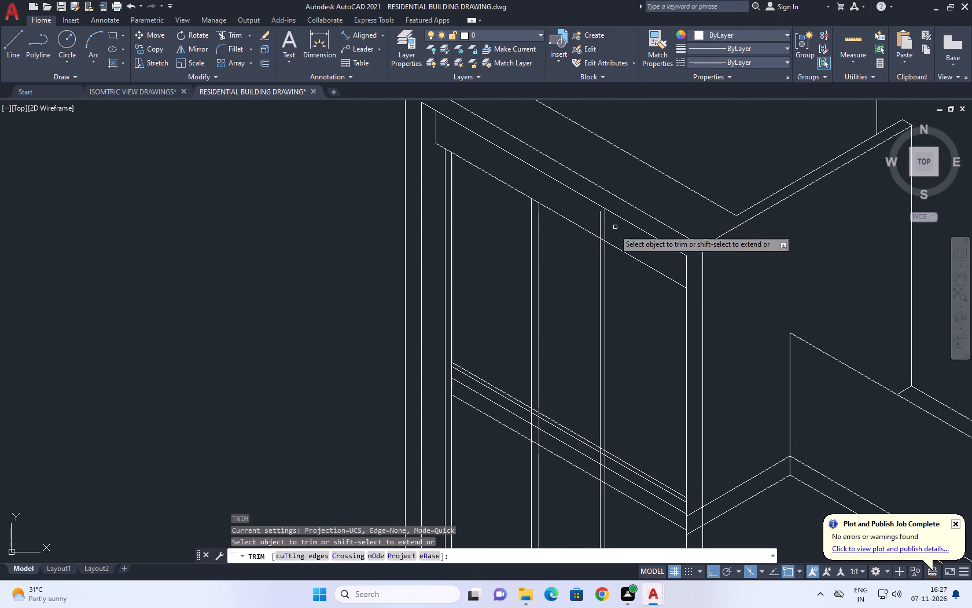
pyautogui.scroll(2, 612, 240)
pyautogui.moveTo(614, 232); pyautogui.dragTo(596, 214)
pyautogui.click(526, 174)
pyautogui.click(616, 225)
pyautogui.scroll(-2, 568, 224)
pyautogui.scroll(1, 571, 221)
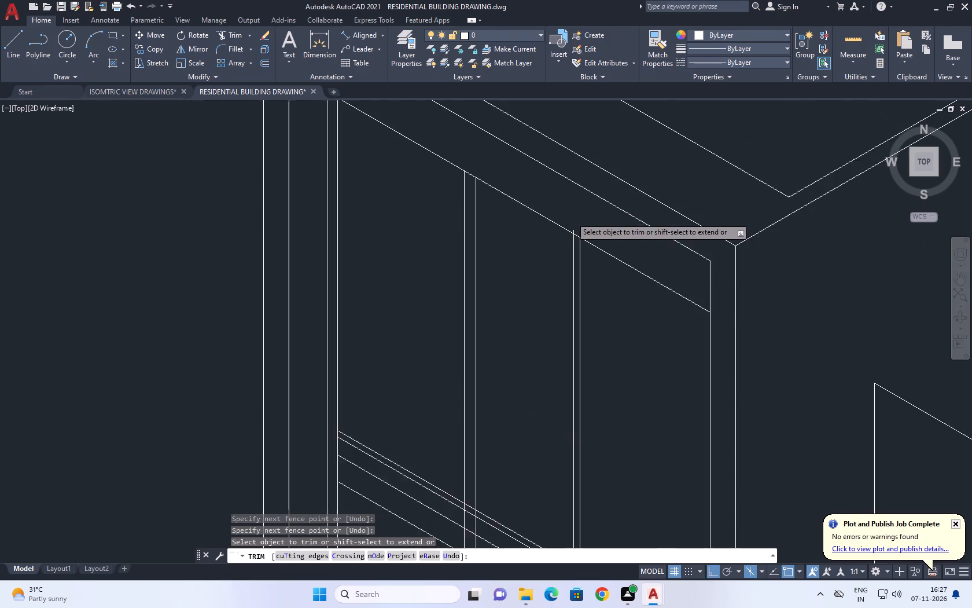
pyautogui.scroll(5, 571, 217)
pyautogui.click(578, 321)
pyautogui.scroll(-3, 609, 301)
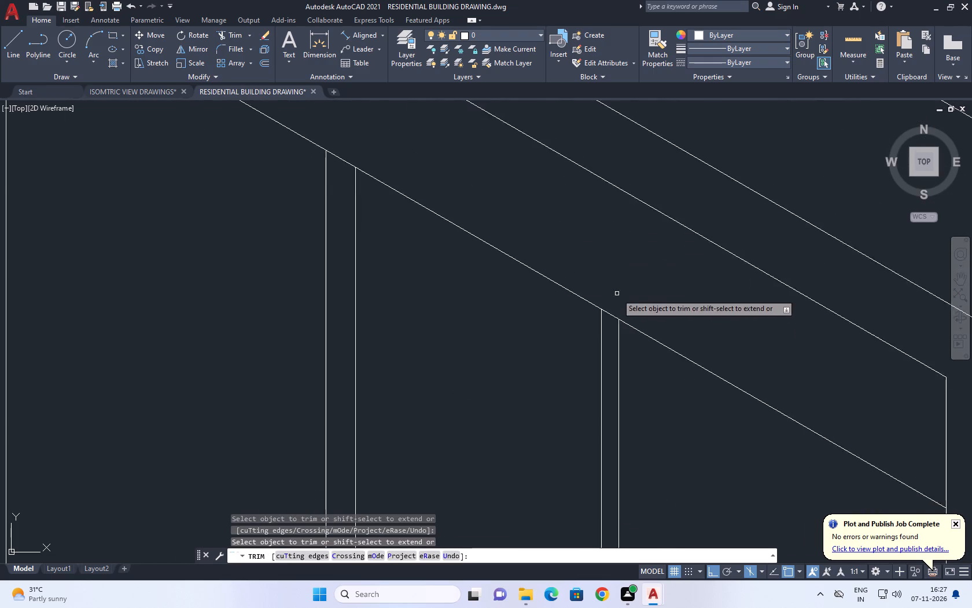
# Trim the segments of both divider pairs that cross between the middle band's upper and lower edges.
pyautogui.scroll(-4, 617, 294)
pyautogui.moveTo(621, 403); pyautogui.dragTo(583, 345, button='middle')
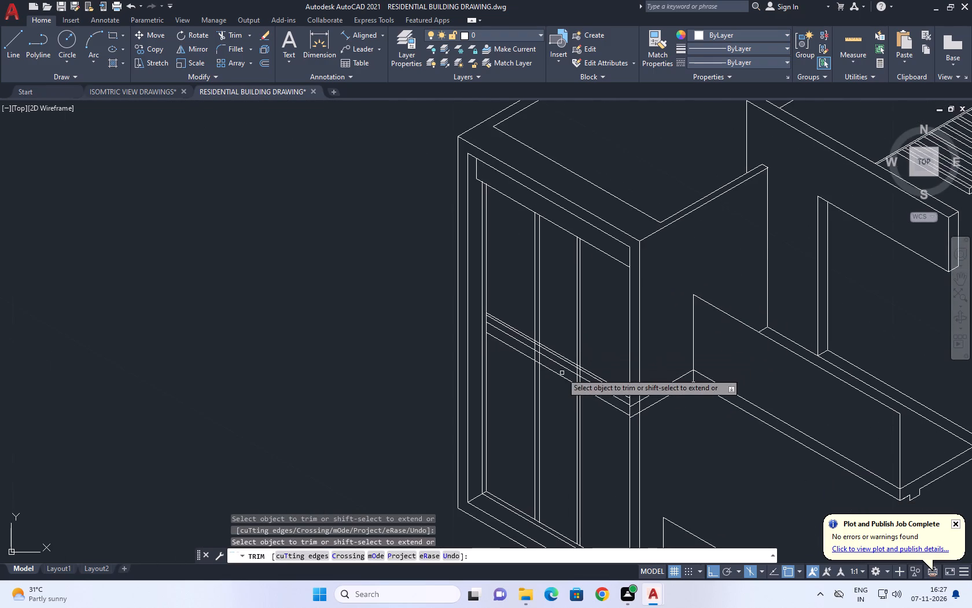
pyautogui.scroll(2, 562, 373)
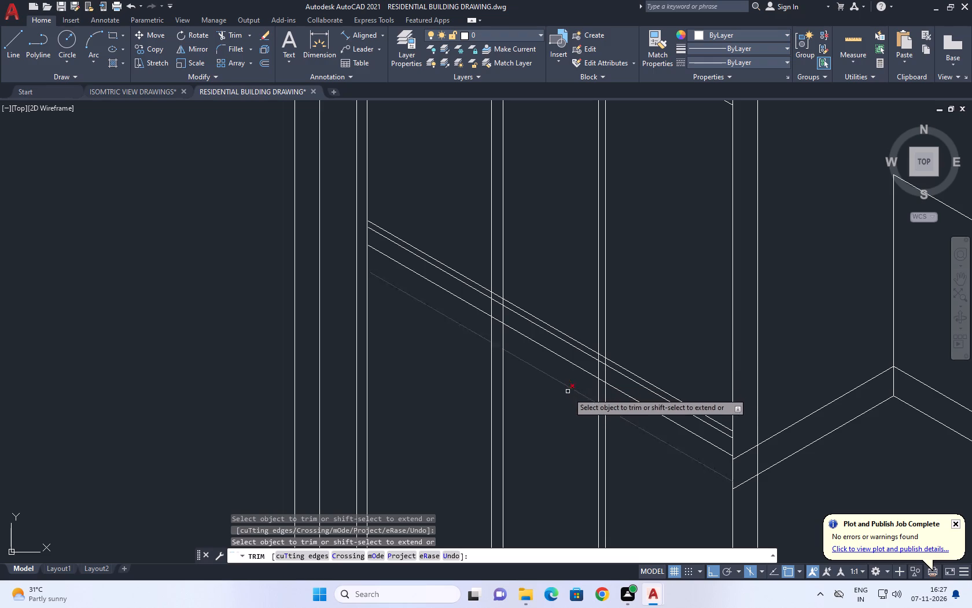
pyautogui.click(613, 403)
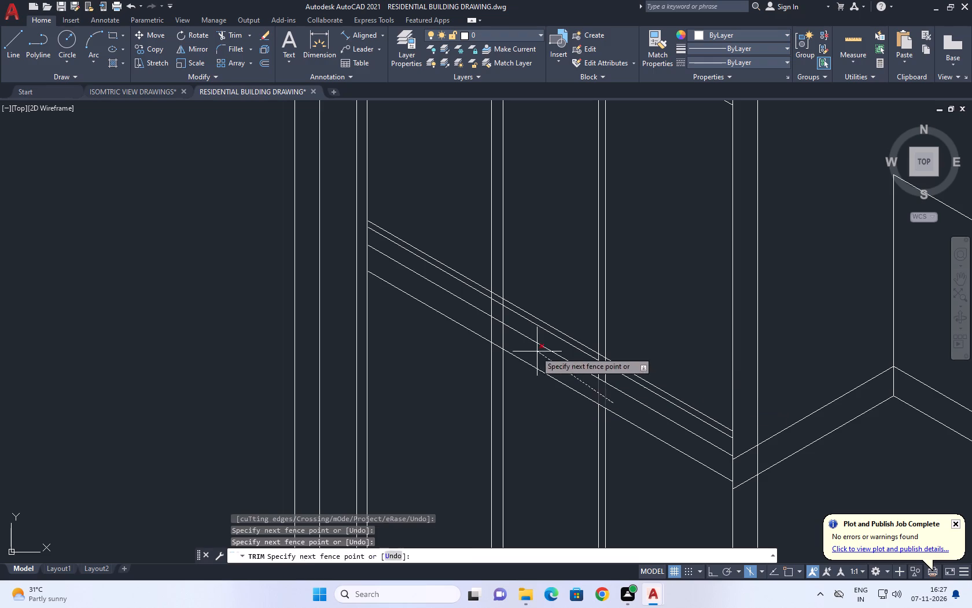
pyautogui.click(489, 325)
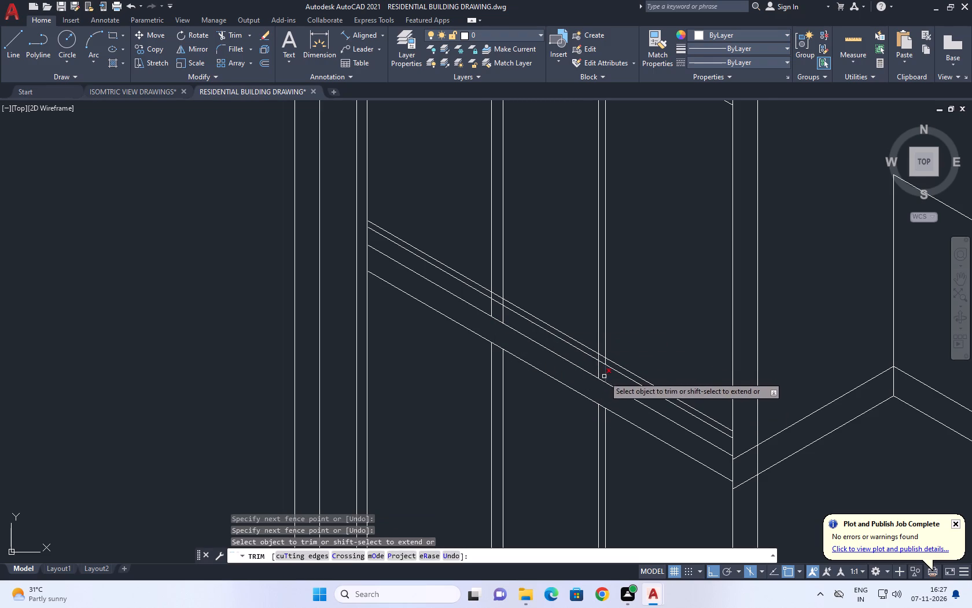
pyautogui.moveTo(606, 376); pyautogui.dragTo(620, 423, button='middle')
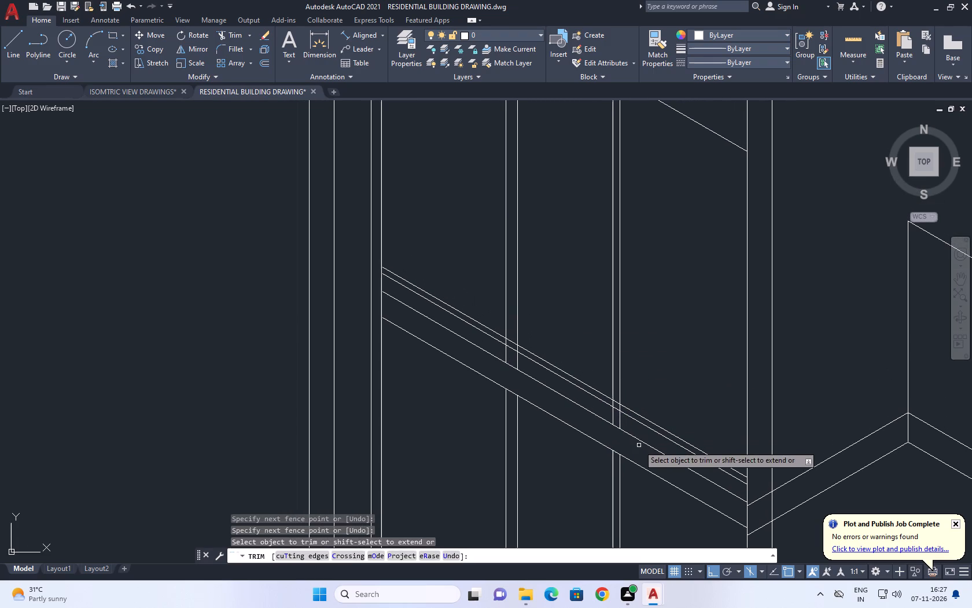
pyautogui.moveTo(662, 405); pyautogui.dragTo(583, 389, button='middle')
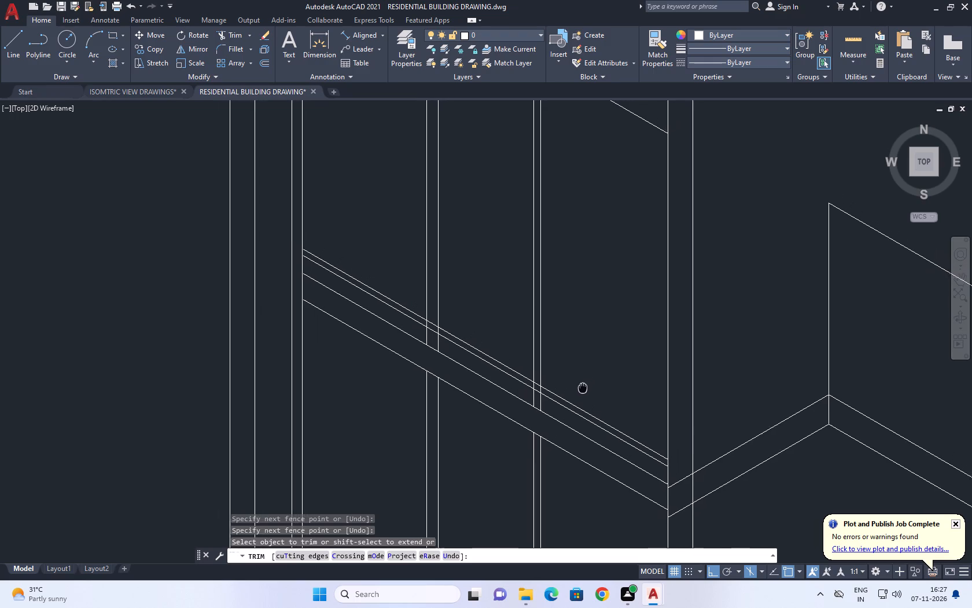
pyautogui.moveTo(583, 389); pyautogui.dragTo(578, 413, button='middle')
pyautogui.press('Escape')
# Delete the two closely spaced sloping lines just above the middle band's upper edge.
pyautogui.click(594, 437)
pyautogui.click(581, 453)
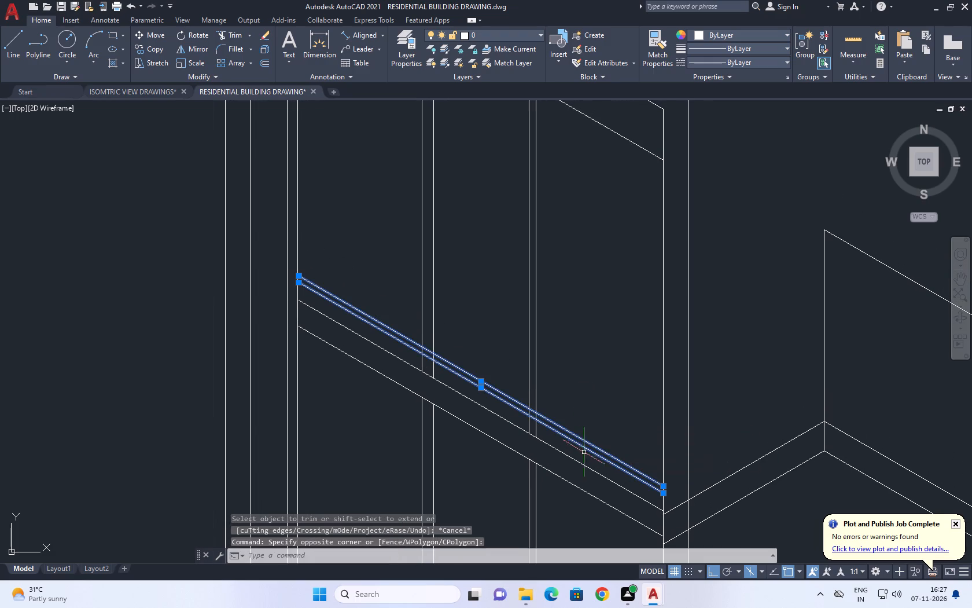
pyautogui.moveTo(588, 451); pyautogui.dragTo(574, 441, button='middle')
pyautogui.press('Delete')
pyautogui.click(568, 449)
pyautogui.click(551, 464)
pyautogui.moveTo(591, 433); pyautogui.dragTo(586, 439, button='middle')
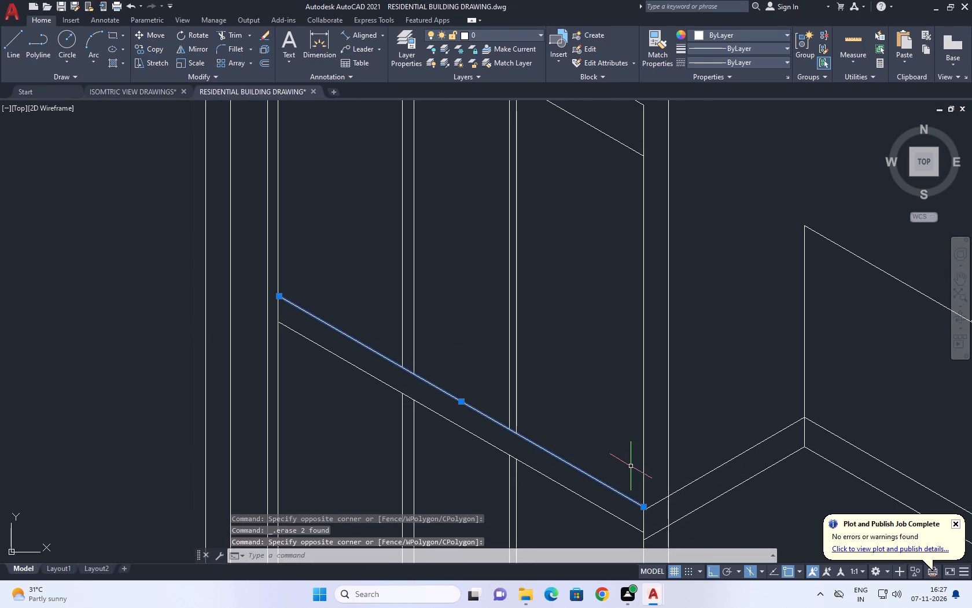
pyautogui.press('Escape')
# Copy the middle band's upper edge twice at close spacing along the 30° isometric direction, using its lower end as base point.
pyautogui.scroll(-2, 534, 412)
pyautogui.moveTo(544, 352); pyautogui.dragTo(465, 273, button='middle')
pyautogui.scroll(2, 466, 334)
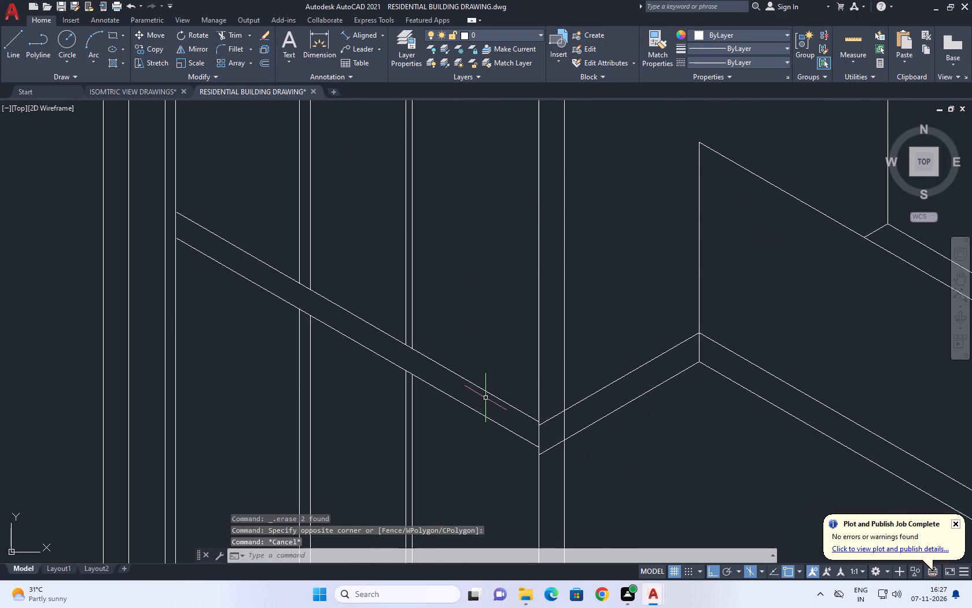
pyautogui.click(487, 401)
pyautogui.click(481, 391)
pyautogui.moveTo(498, 371); pyautogui.dragTo(505, 382, button='middle')
pyautogui.middleClick(511, 407)
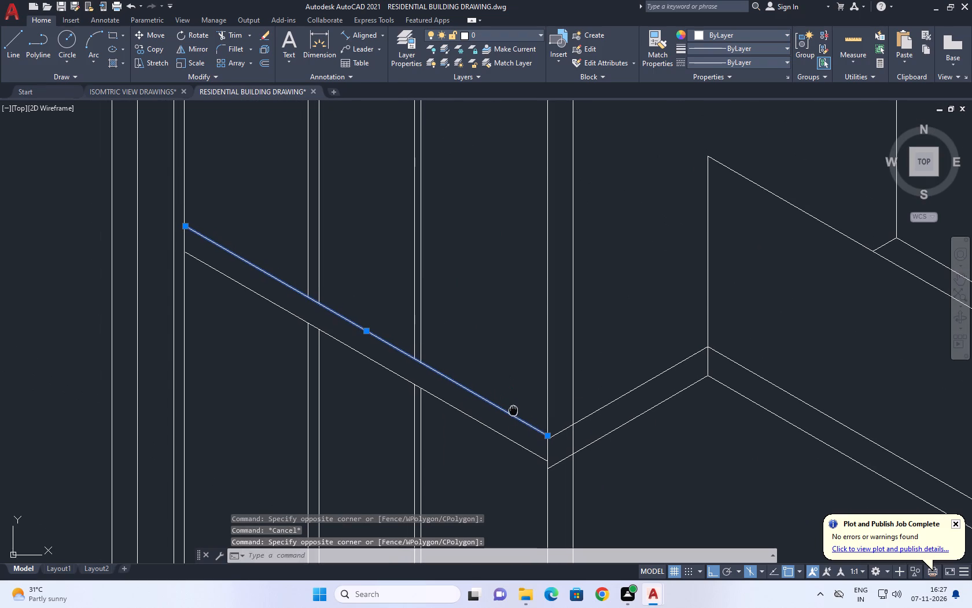
pyautogui.press('c')
pyautogui.press('o')
pyautogui.press('space')
pyautogui.scroll(1, 611, 438)
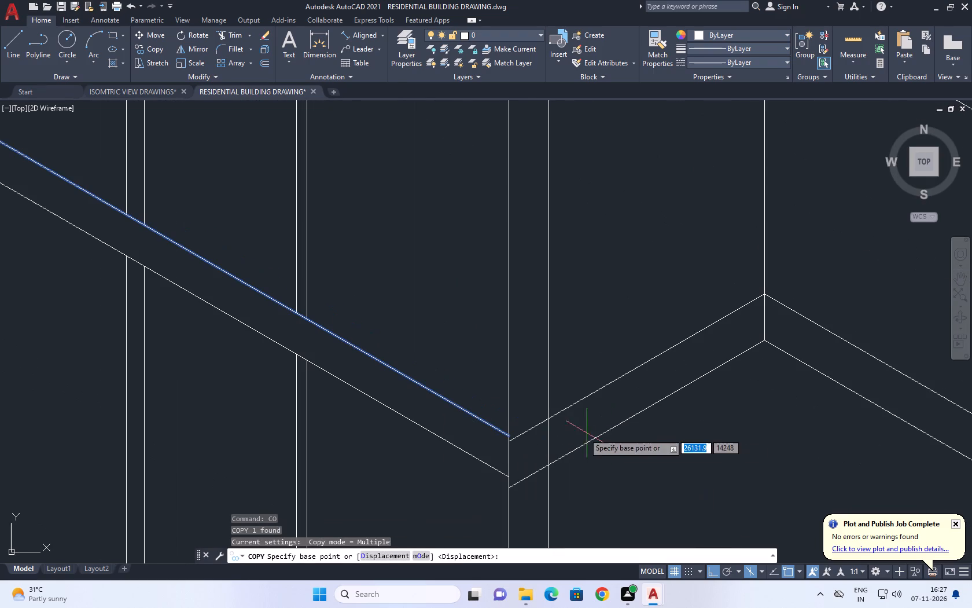
pyautogui.click(510, 435)
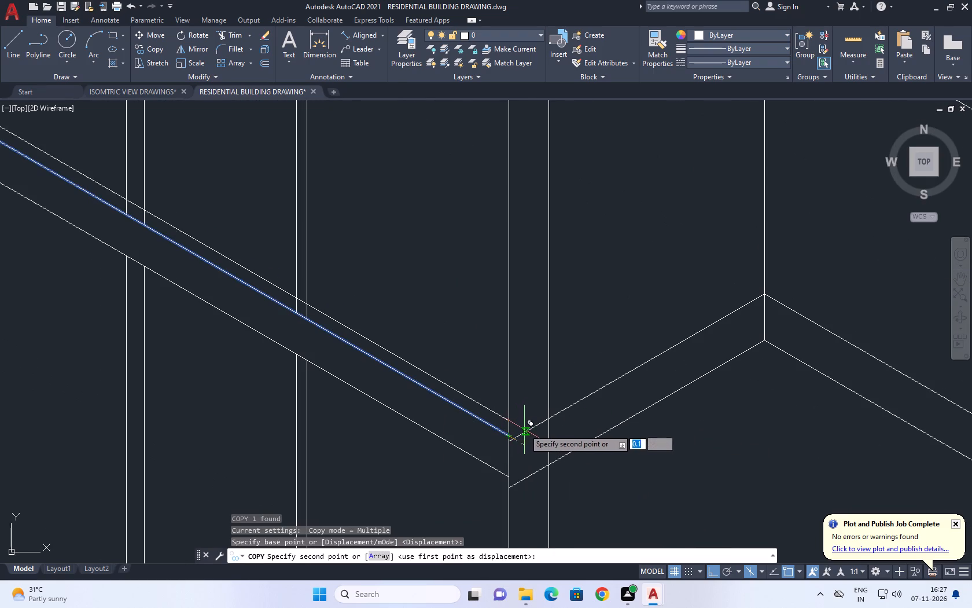
pyautogui.press('F5')
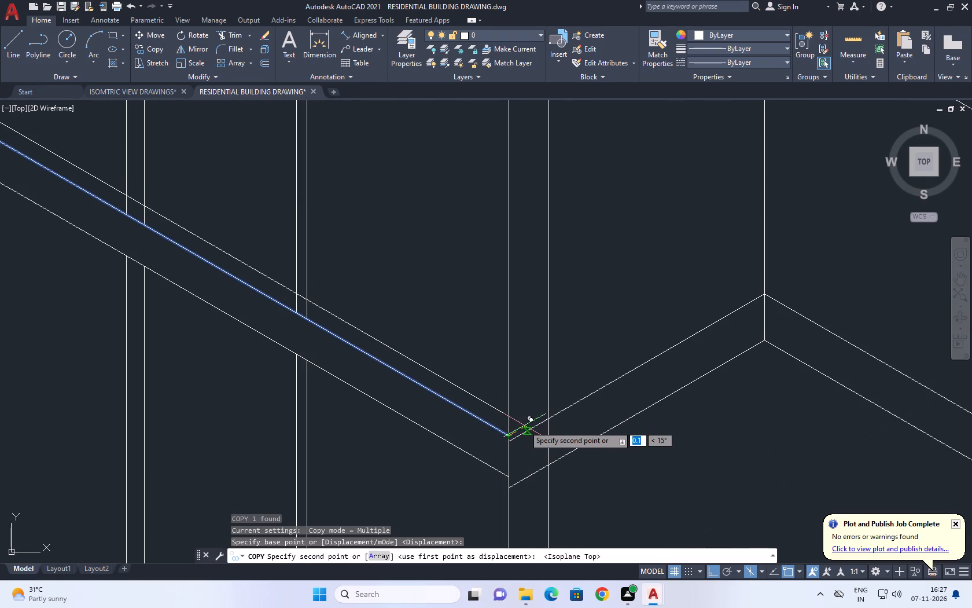
pyautogui.scroll(1, 520, 433)
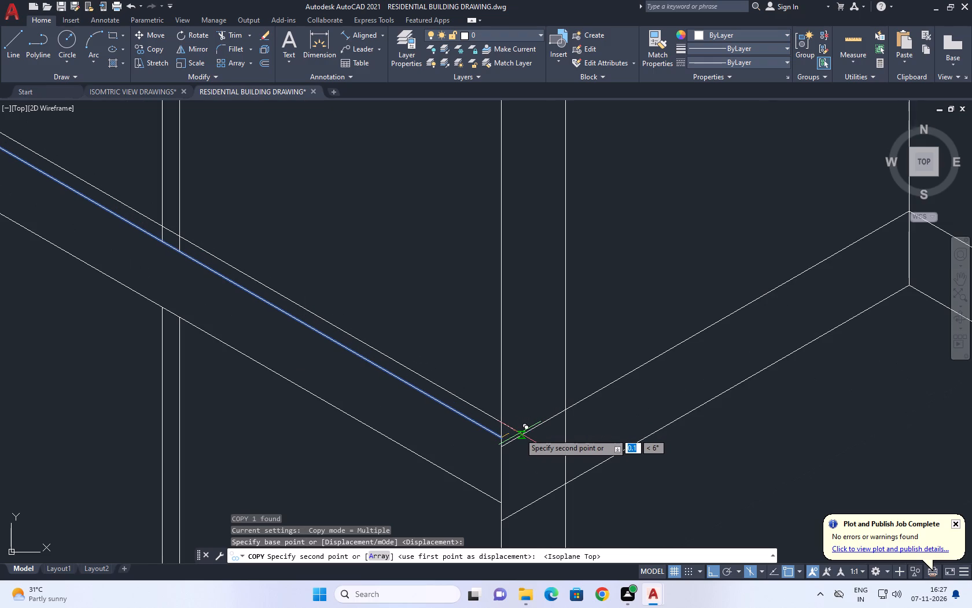
pyautogui.click(514, 433)
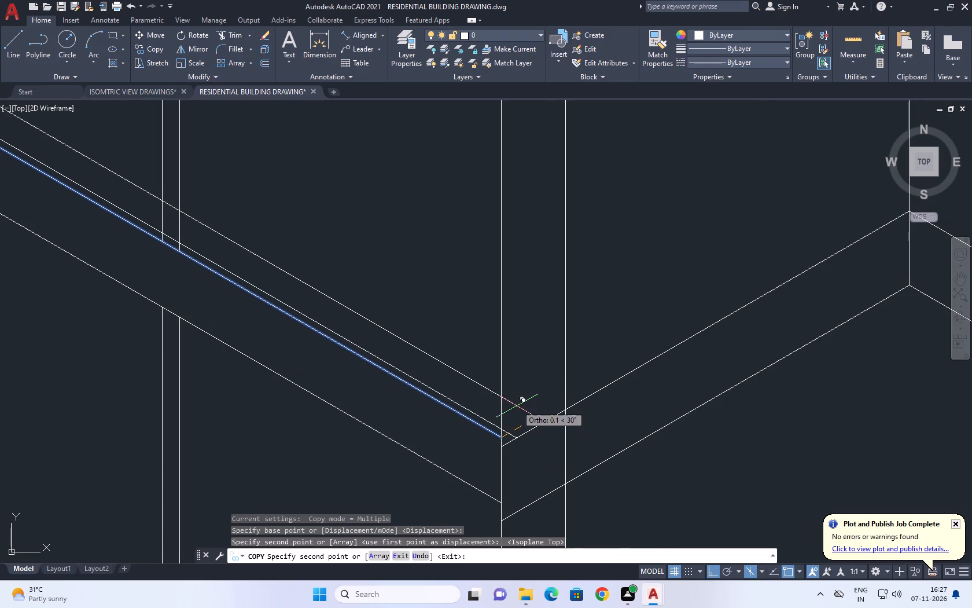
pyautogui.scroll(-1, 535, 402)
pyautogui.scroll(2, 532, 420)
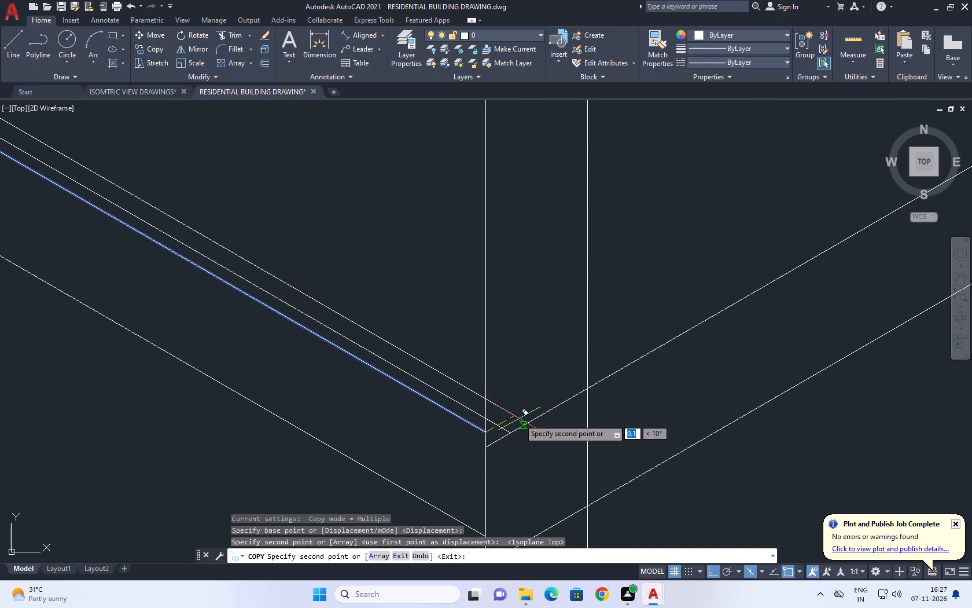
pyautogui.click(505, 417)
pyautogui.press('Escape')
pyautogui.scroll(-2, 524, 384)
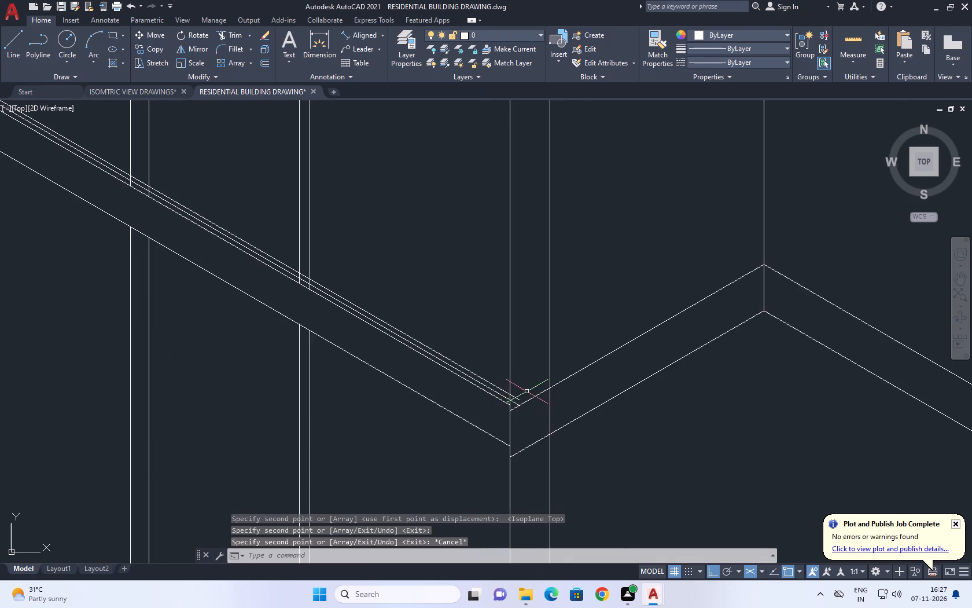
# Trim the two copied band lines where they overshoot the frame's vertical at their lower end.
pyautogui.moveTo(491, 379); pyautogui.dragTo(496, 394, button='middle')
pyautogui.press('t')
pyautogui.press('r')
pyautogui.press('space')
pyautogui.scroll(2, 500, 401)
pyautogui.scroll(1, 550, 456)
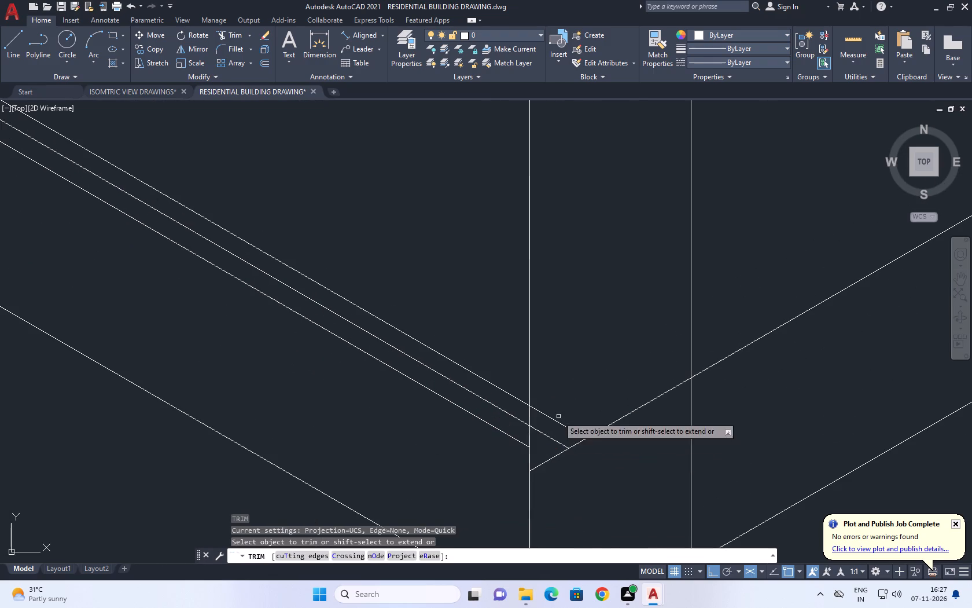
pyautogui.moveTo(560, 413); pyautogui.dragTo(560, 419)
pyautogui.click(543, 442)
pyautogui.scroll(-5, 552, 431)
pyautogui.moveTo(446, 387); pyautogui.dragTo(463, 422, button='middle')
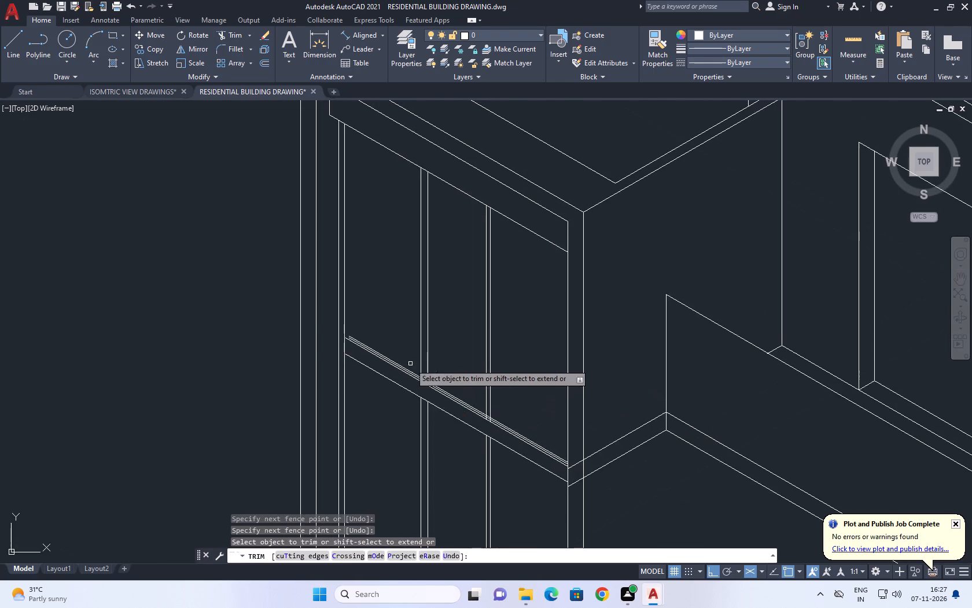
pyautogui.scroll(1, 392, 359)
pyautogui.press('space')
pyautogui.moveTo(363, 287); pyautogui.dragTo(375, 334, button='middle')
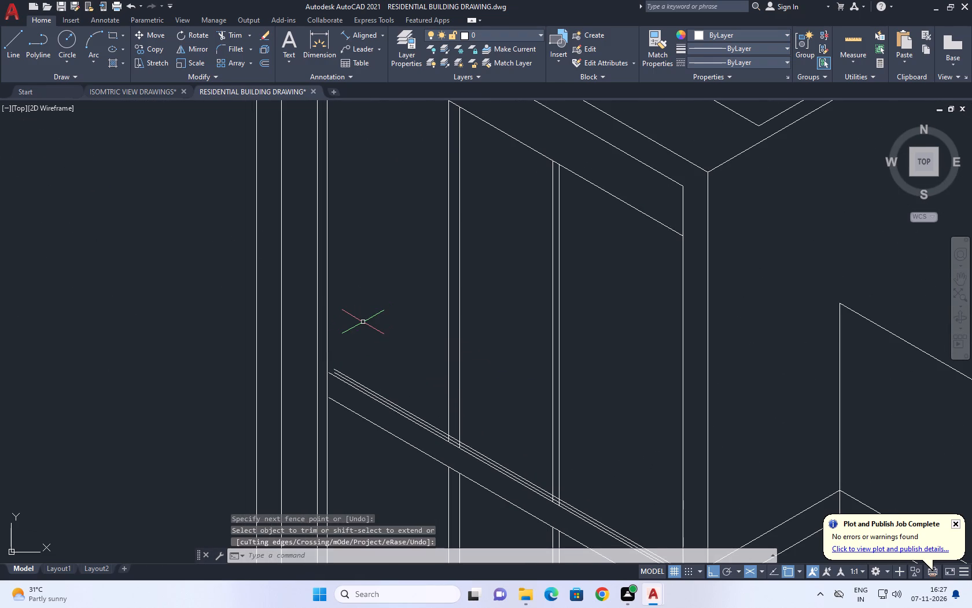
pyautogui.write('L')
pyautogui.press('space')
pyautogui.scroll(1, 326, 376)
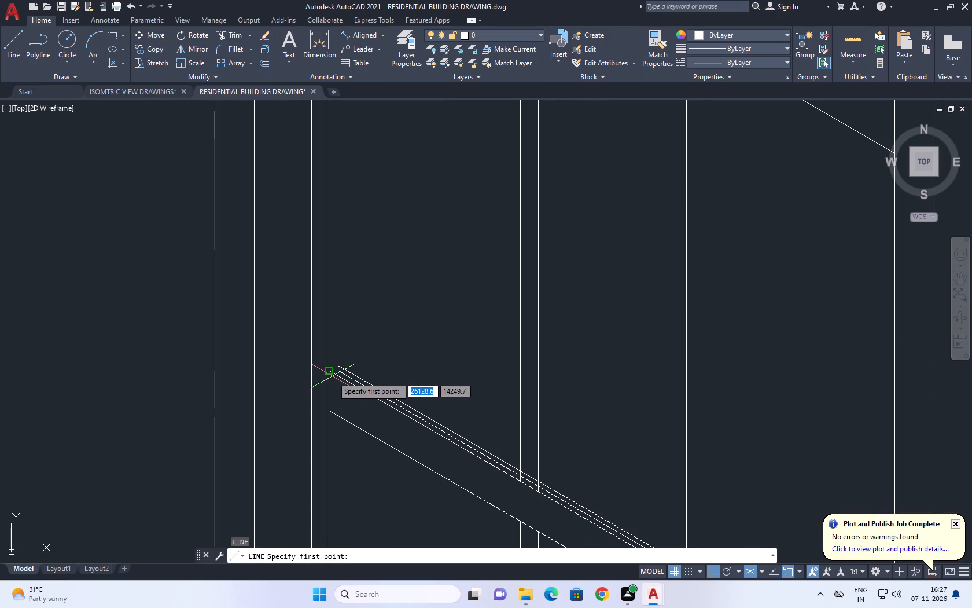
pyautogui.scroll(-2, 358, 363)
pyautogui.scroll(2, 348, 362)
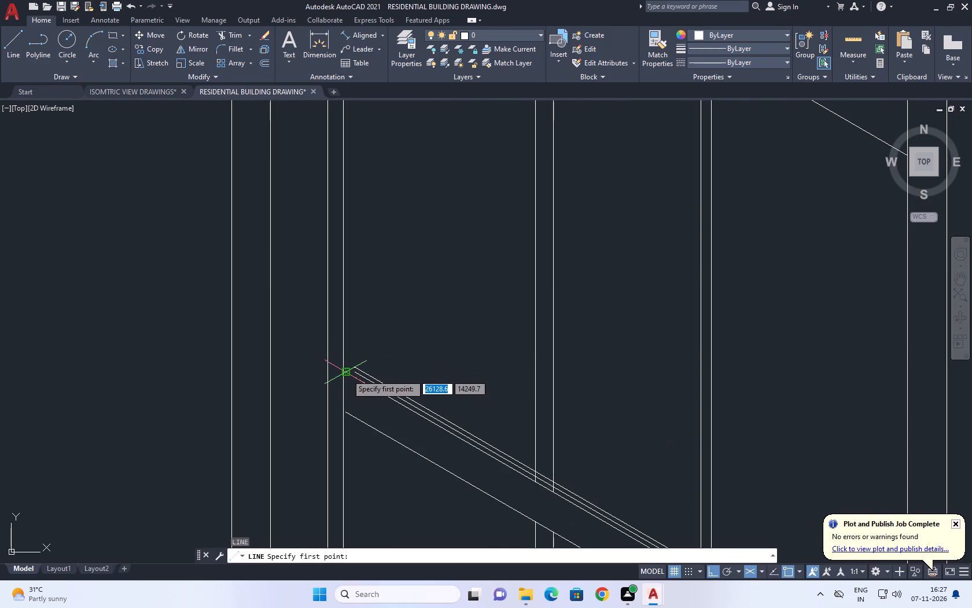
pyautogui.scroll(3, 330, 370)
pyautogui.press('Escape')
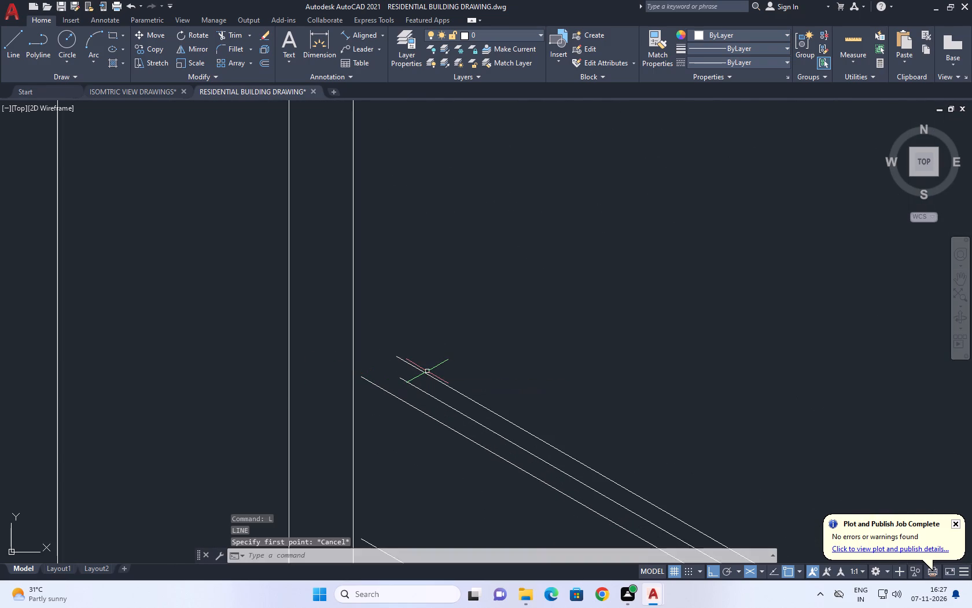
# Extend the upper end of the middle band's upper edge to the frame's inner vertical.
pyautogui.write('EX')
pyautogui.press('space')
pyautogui.click(407, 402)
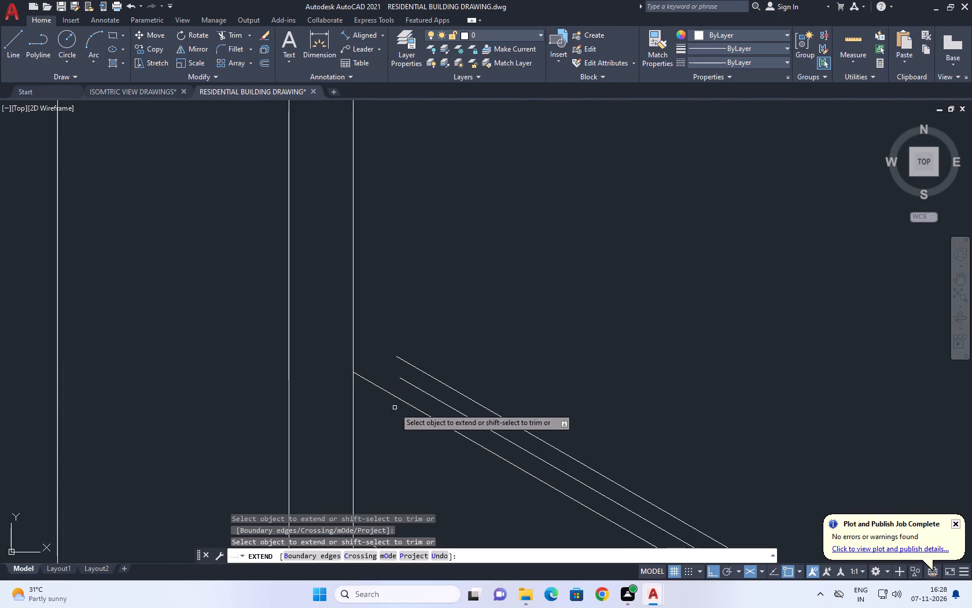
pyautogui.press('space')
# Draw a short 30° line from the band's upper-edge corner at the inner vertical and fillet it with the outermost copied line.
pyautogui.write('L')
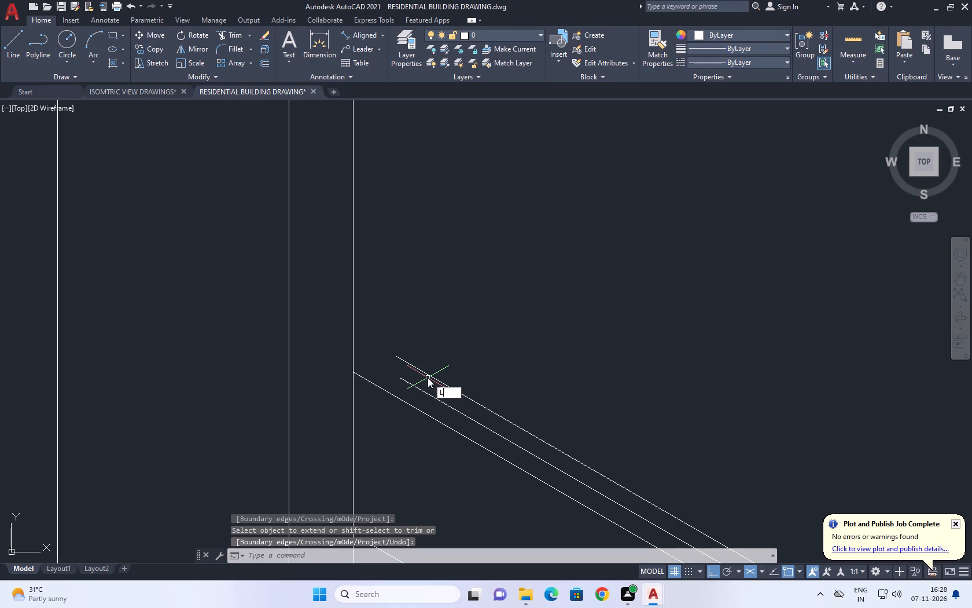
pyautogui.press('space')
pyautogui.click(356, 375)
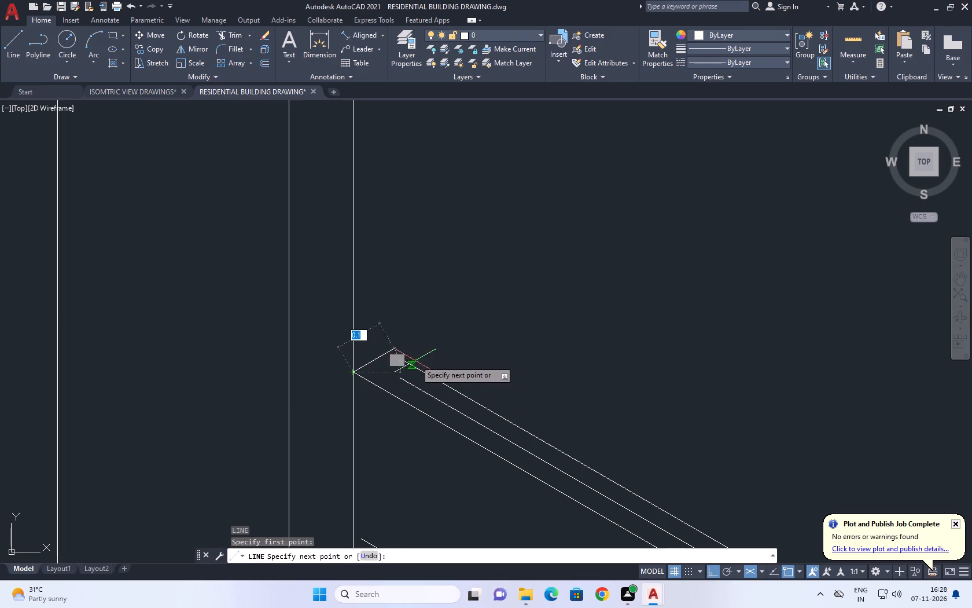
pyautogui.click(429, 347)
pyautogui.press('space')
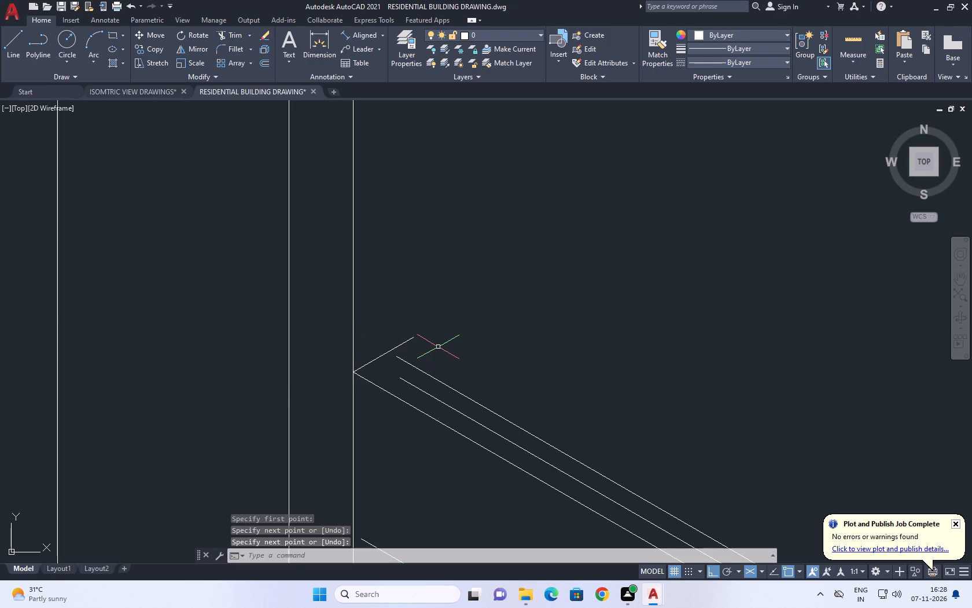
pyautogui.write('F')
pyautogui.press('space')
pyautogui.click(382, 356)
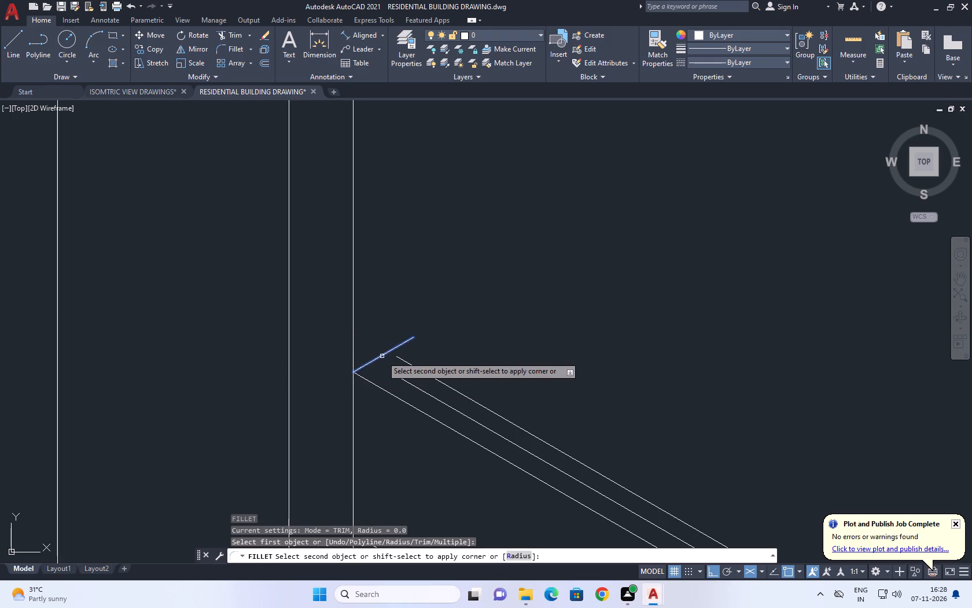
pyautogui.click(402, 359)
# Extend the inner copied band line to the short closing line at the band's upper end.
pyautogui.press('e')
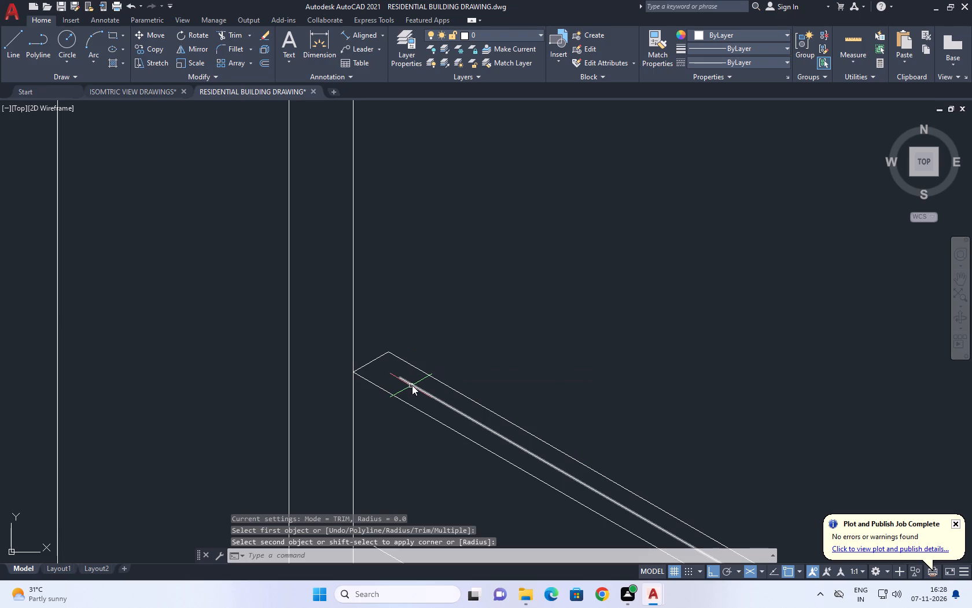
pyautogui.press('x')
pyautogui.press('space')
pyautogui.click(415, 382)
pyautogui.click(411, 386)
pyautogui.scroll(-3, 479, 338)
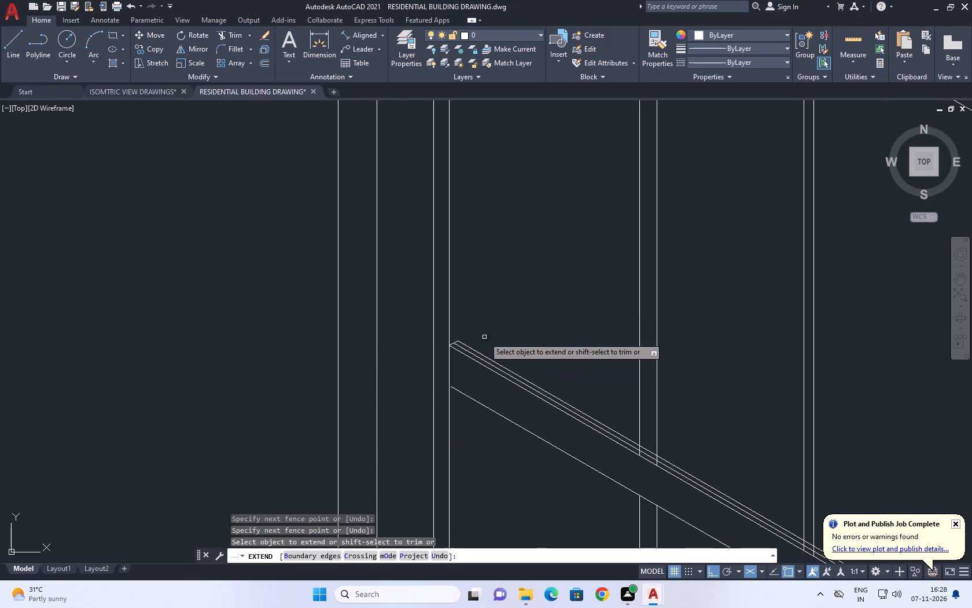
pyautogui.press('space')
# Extend the middle band's upper edge and both copied lines past the inner vertical to the frame's outer vertical.
pyautogui.scroll(-2, 526, 285)
pyautogui.moveTo(528, 270); pyautogui.dragTo(527, 287, button='middle')
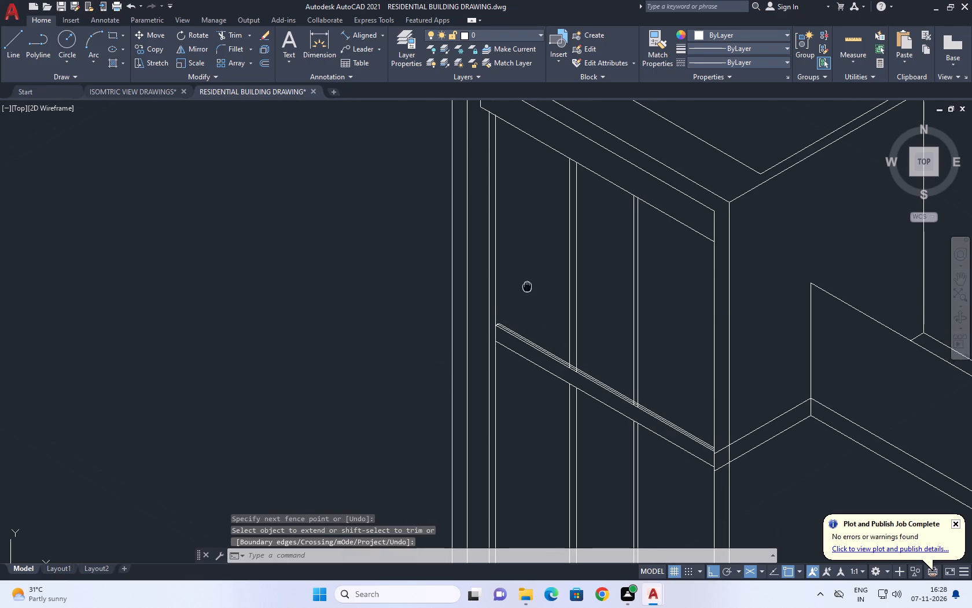
pyautogui.moveTo(527, 287); pyautogui.dragTo(502, 306, button='middle')
pyautogui.scroll(-1, 461, 347)
pyautogui.scroll(2, 464, 359)
pyautogui.moveTo(452, 312); pyautogui.dragTo(464, 333, button='middle')
pyautogui.press('e')
pyautogui.press('x')
pyautogui.press('space')
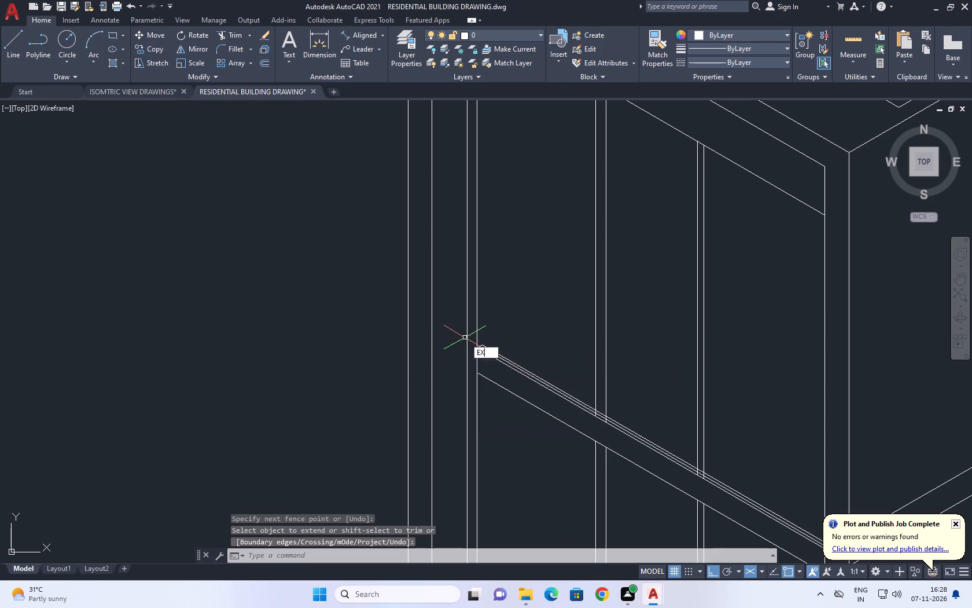
pyautogui.click(507, 357)
pyautogui.click(506, 353)
pyautogui.click(496, 367)
pyautogui.scroll(2, 495, 351)
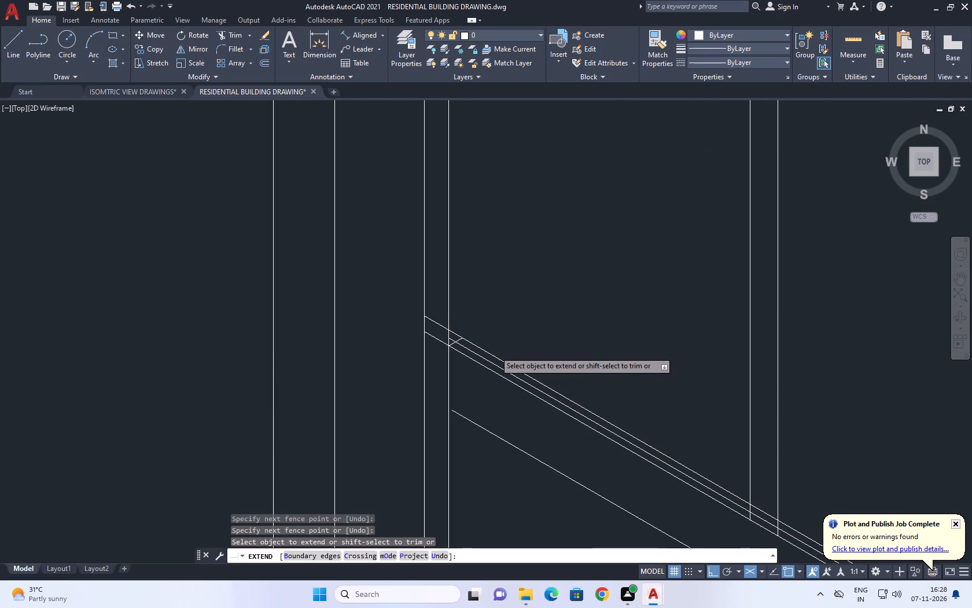
pyautogui.click(483, 357)
pyautogui.scroll(-2, 479, 350)
pyautogui.press('space')
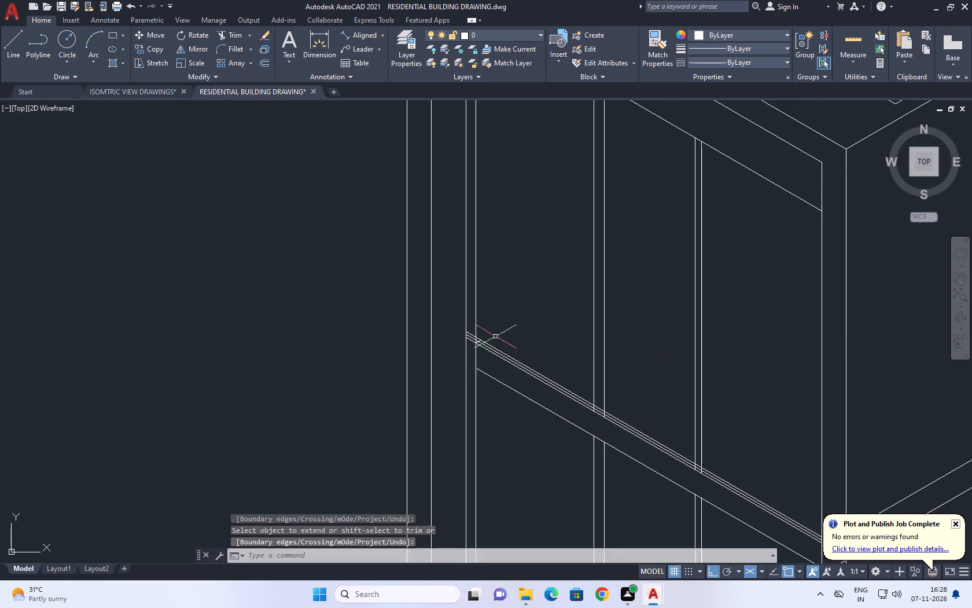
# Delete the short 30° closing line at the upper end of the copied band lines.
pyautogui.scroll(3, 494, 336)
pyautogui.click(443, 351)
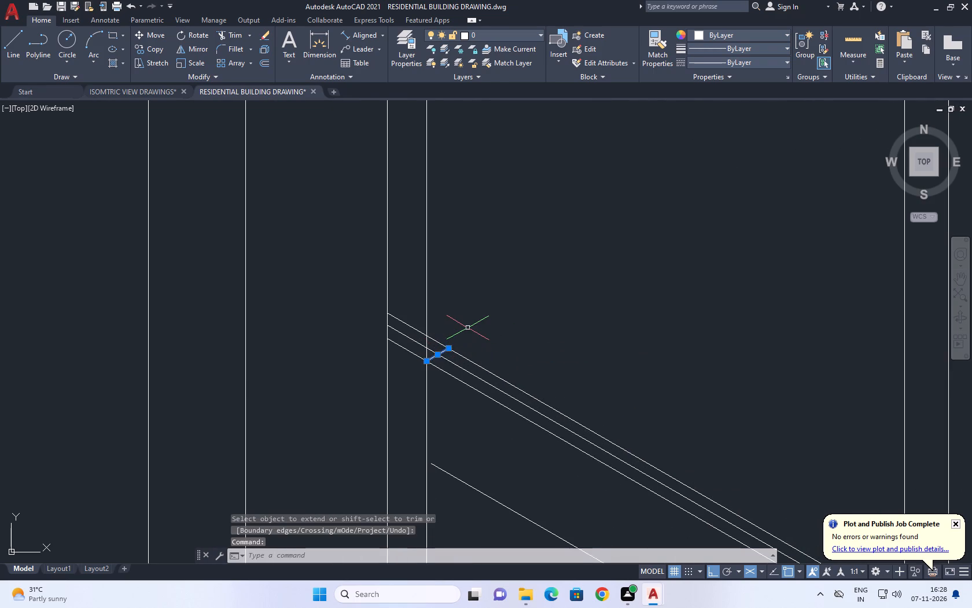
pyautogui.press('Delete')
# Extend the middle band's lower edge across the inner vertical to the frame's outer vertical.
pyautogui.scroll(-2, 474, 336)
pyautogui.moveTo(482, 364); pyautogui.dragTo(473, 325, button='middle')
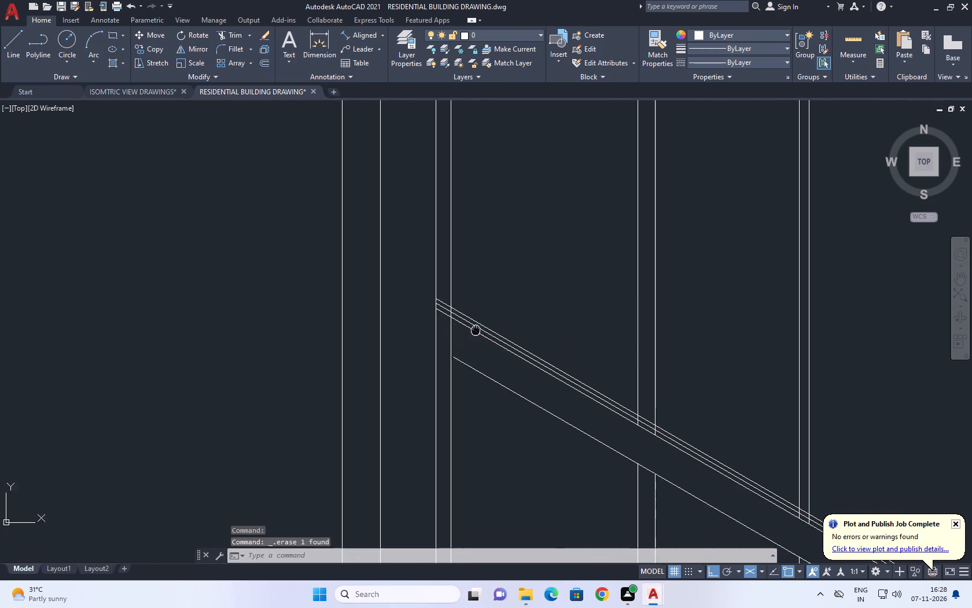
pyautogui.moveTo(473, 325); pyautogui.dragTo(466, 306, button='middle')
pyautogui.scroll(-1, 465, 359)
pyautogui.moveTo(450, 323); pyautogui.dragTo(492, 409, button='middle')
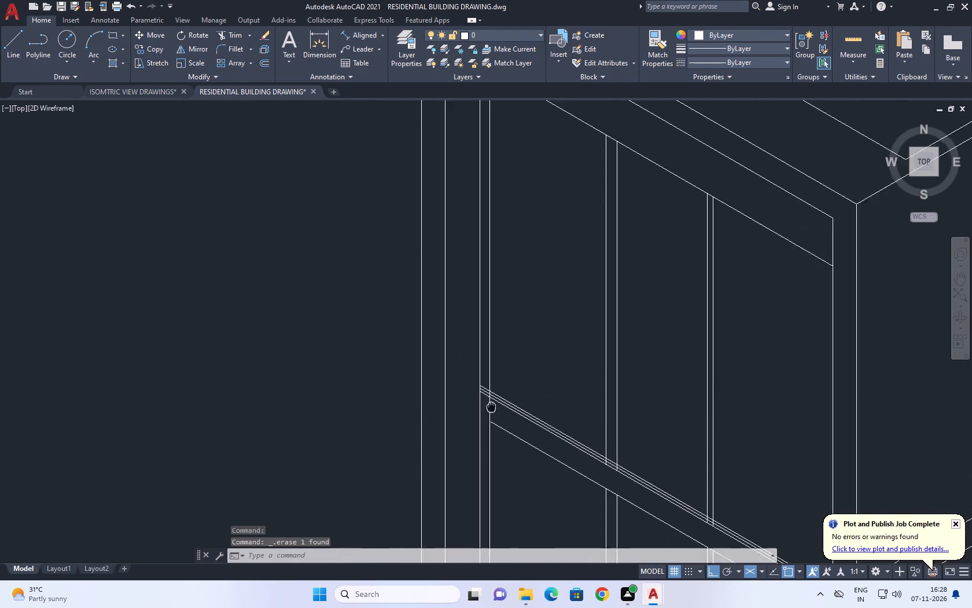
pyautogui.moveTo(492, 409); pyautogui.dragTo(576, 345, button='middle')
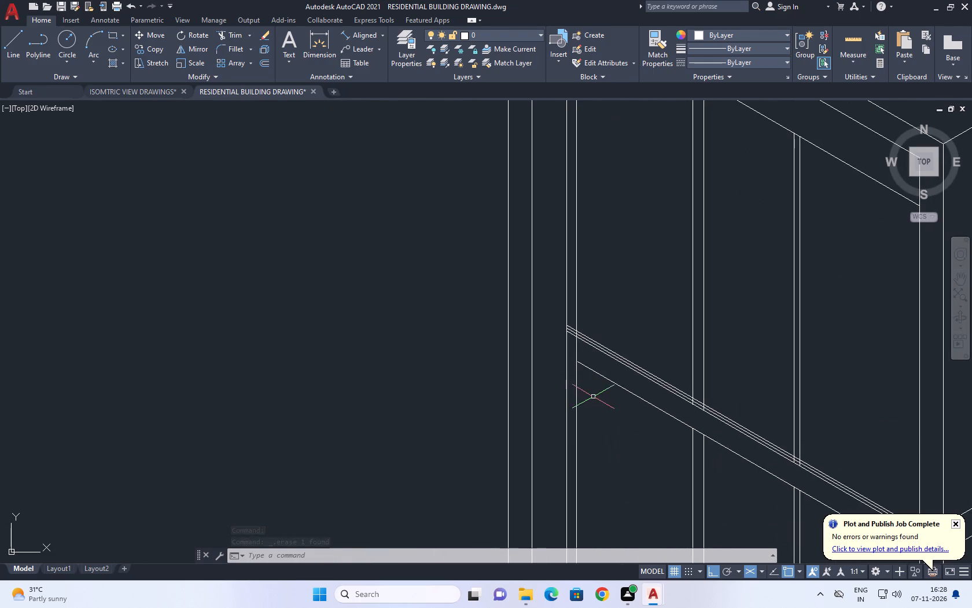
pyautogui.moveTo(591, 397); pyautogui.dragTo(549, 401, button='middle')
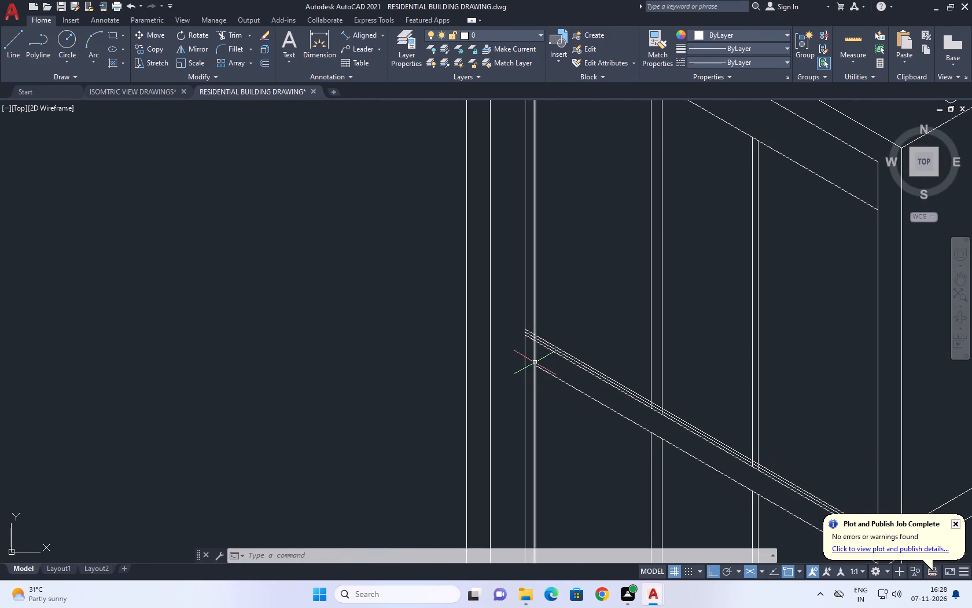
pyautogui.scroll(2, 537, 321)
pyautogui.moveTo(529, 383); pyautogui.dragTo(491, 345, button='middle')
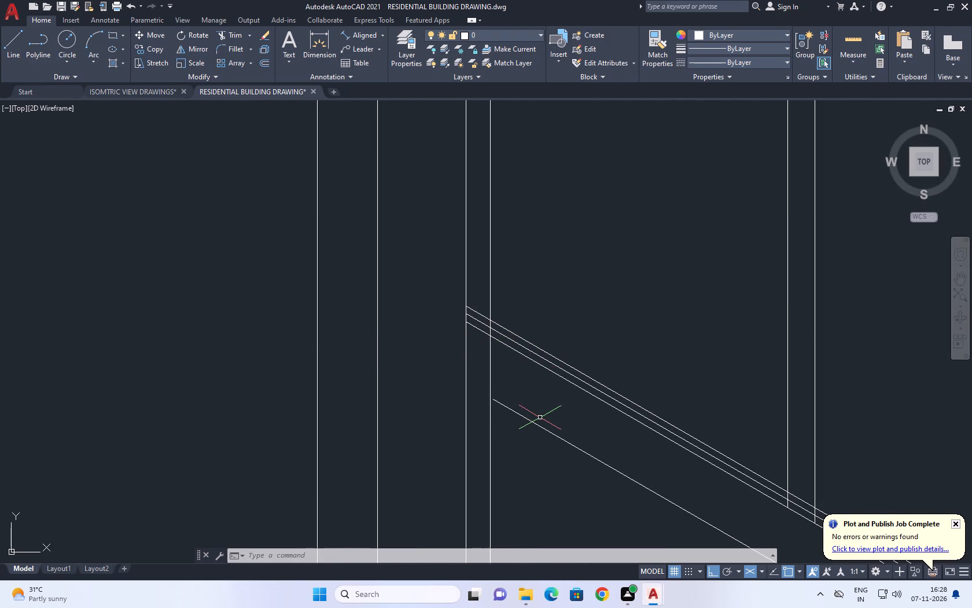
pyautogui.write('EX')
pyautogui.press('space')
pyautogui.click(534, 409)
pyautogui.click(520, 432)
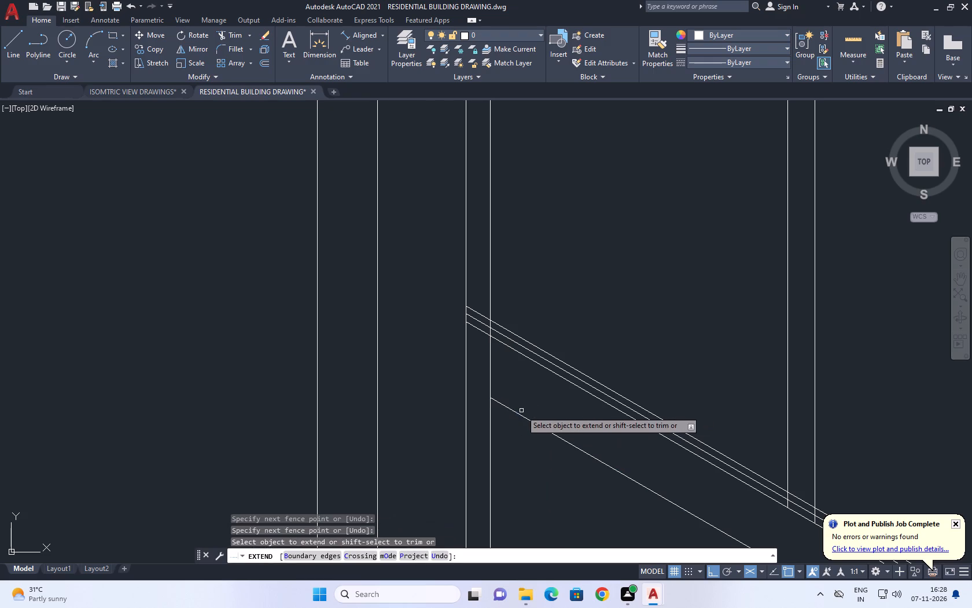
pyautogui.click(520, 416)
pyautogui.press('space')
# Trim the two copied band lines back to the frame's inner vertical, keeping the band's upper edge at full length.
pyautogui.write('TR')
pyautogui.press('space')
pyautogui.scroll(1, 484, 335)
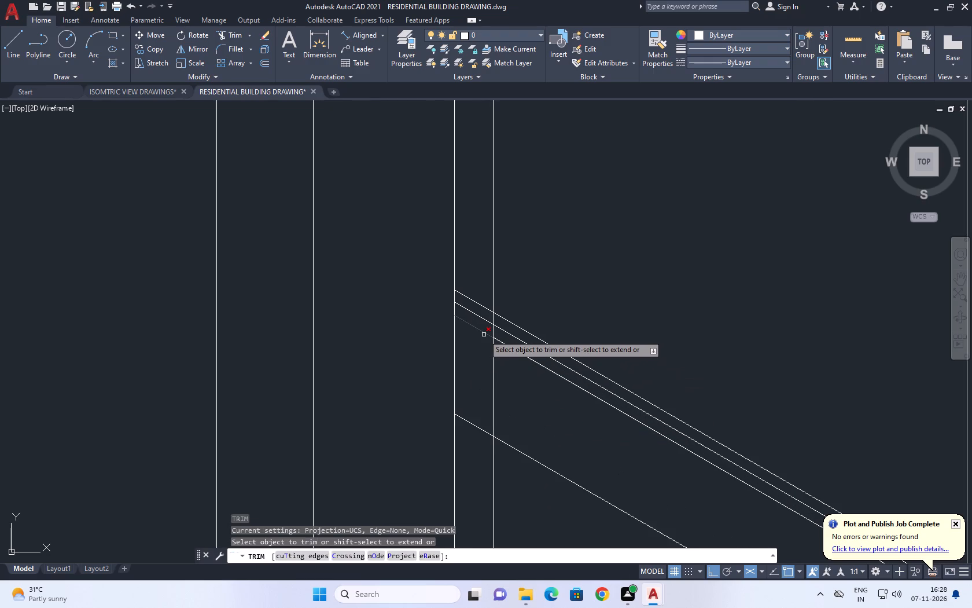
pyautogui.scroll(-1, 484, 335)
pyautogui.moveTo(489, 349); pyautogui.dragTo(435, 317, button='middle')
pyautogui.scroll(-1, 425, 303)
pyautogui.scroll(2, 430, 298)
pyautogui.click(423, 299)
pyautogui.click(423, 290)
pyautogui.click(422, 276)
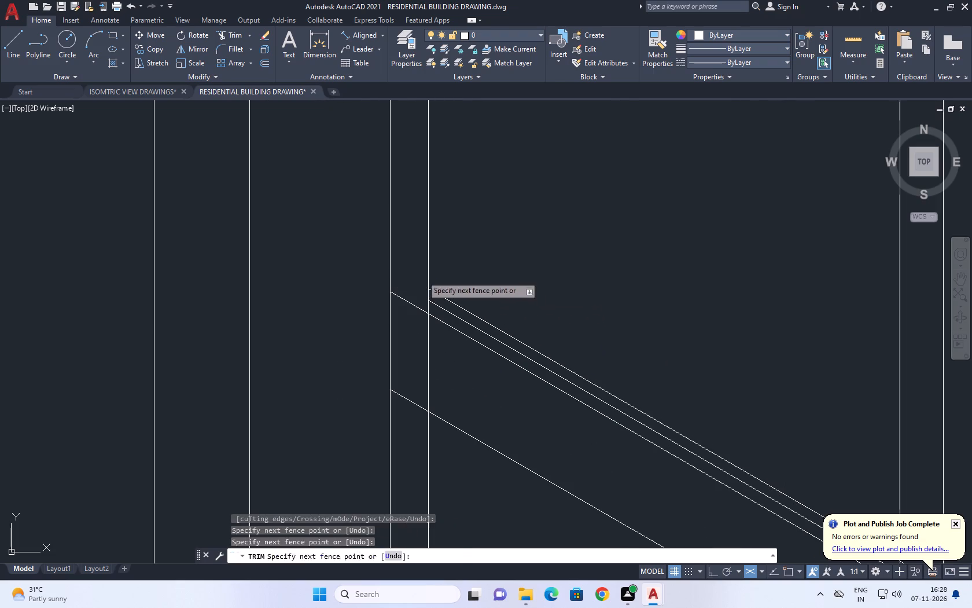
pyautogui.scroll(-3, 548, 270)
pyautogui.press('space')
# Draw a short 30° line across the copied lines, starting where the band's upper edge meets the inner vertical.
pyautogui.moveTo(556, 295); pyautogui.dragTo(514, 338, button='middle')
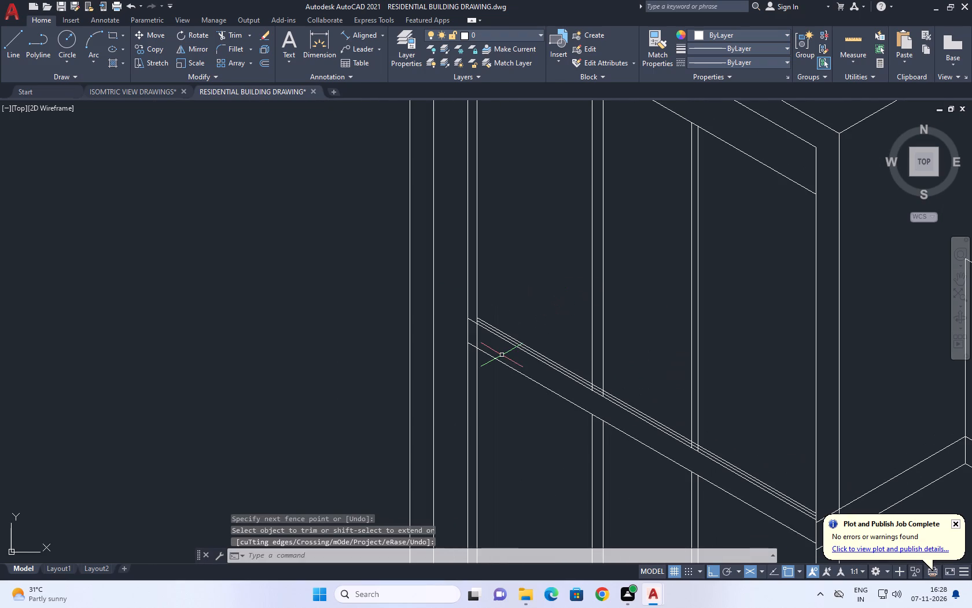
pyautogui.write('L')
pyautogui.press('space')
pyautogui.moveTo(481, 333); pyautogui.dragTo(476, 353, button='middle')
pyautogui.scroll(4, 469, 343)
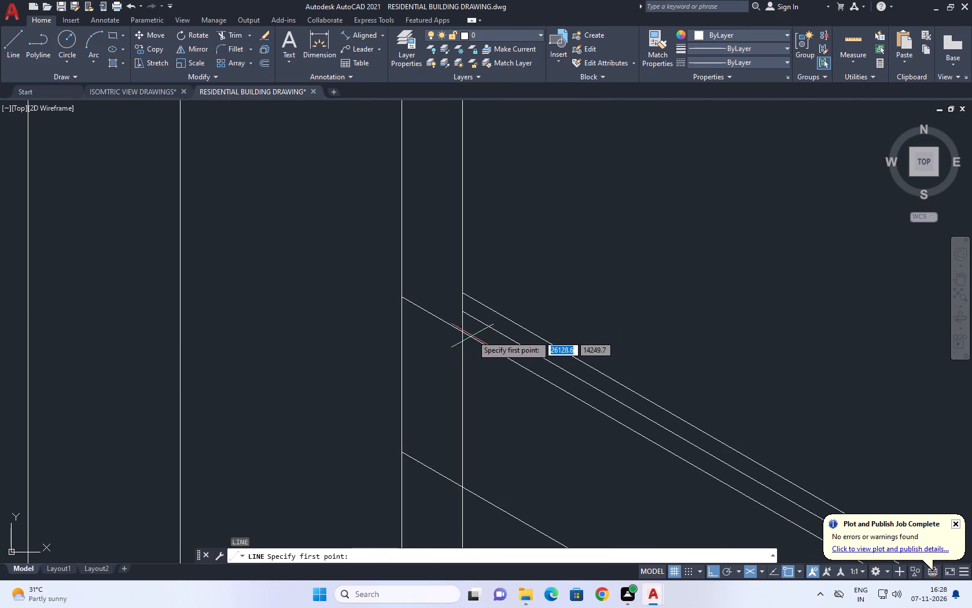
pyautogui.click(462, 332)
pyautogui.click(504, 302)
pyautogui.press('space')
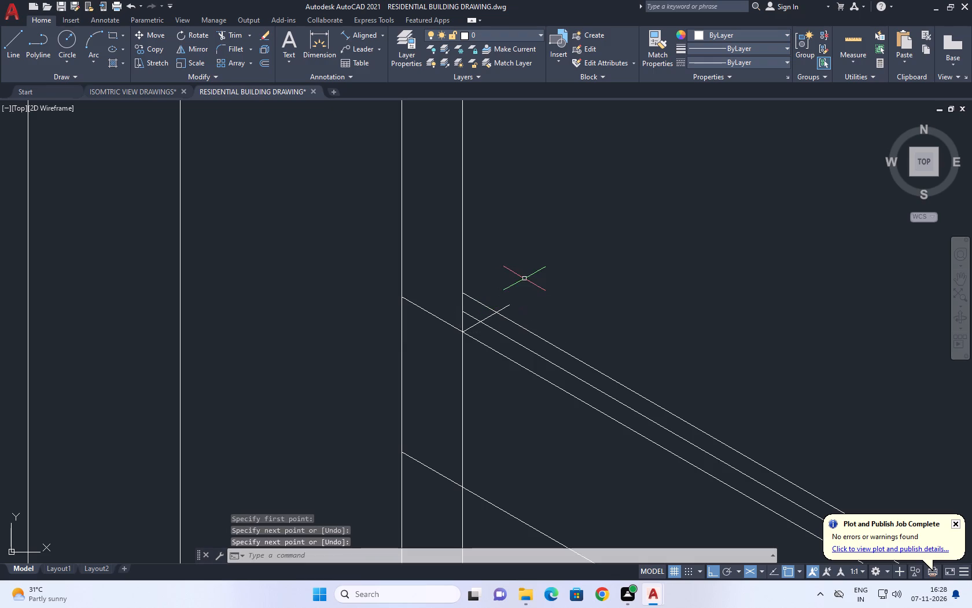
# Trim the copied lines' ends beyond the short 30° line and that line's overshoot to close the band's upper end.
pyautogui.write('TR')
pyautogui.press('space')
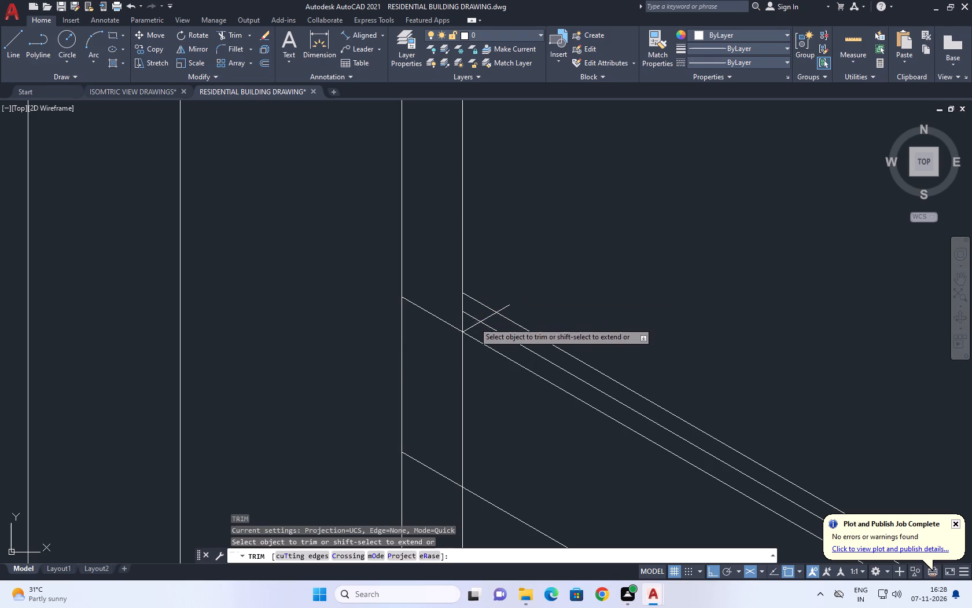
pyautogui.click(474, 322)
pyautogui.click(494, 301)
pyautogui.click(501, 309)
pyautogui.scroll(-3, 504, 300)
pyautogui.press('space')
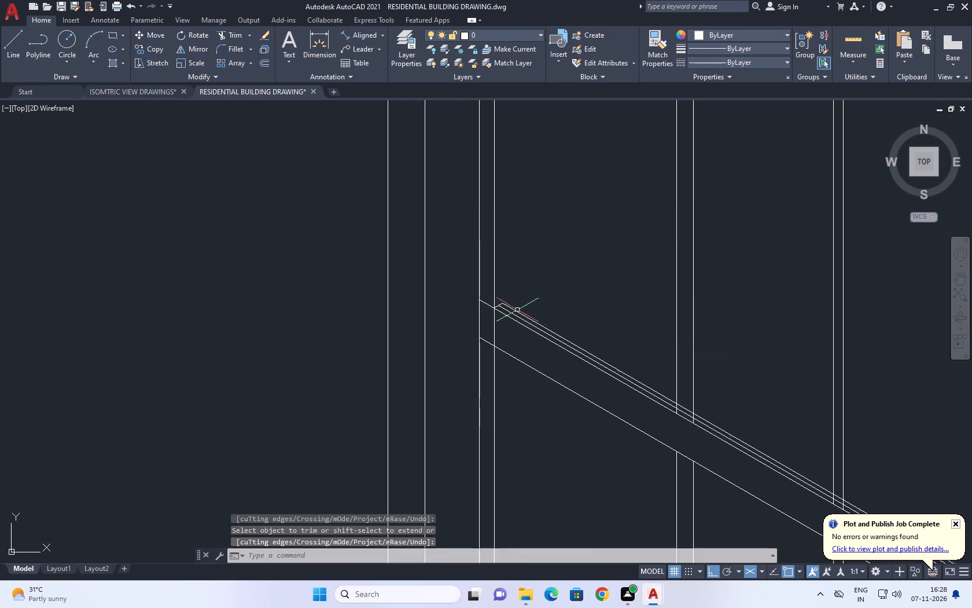
# Trim the divider pair nearest the band's lower end where it crosses between the band's upper edge and the copied lines.
pyautogui.scroll(-2, 517, 310)
pyautogui.moveTo(564, 348); pyautogui.dragTo(479, 310, button='middle')
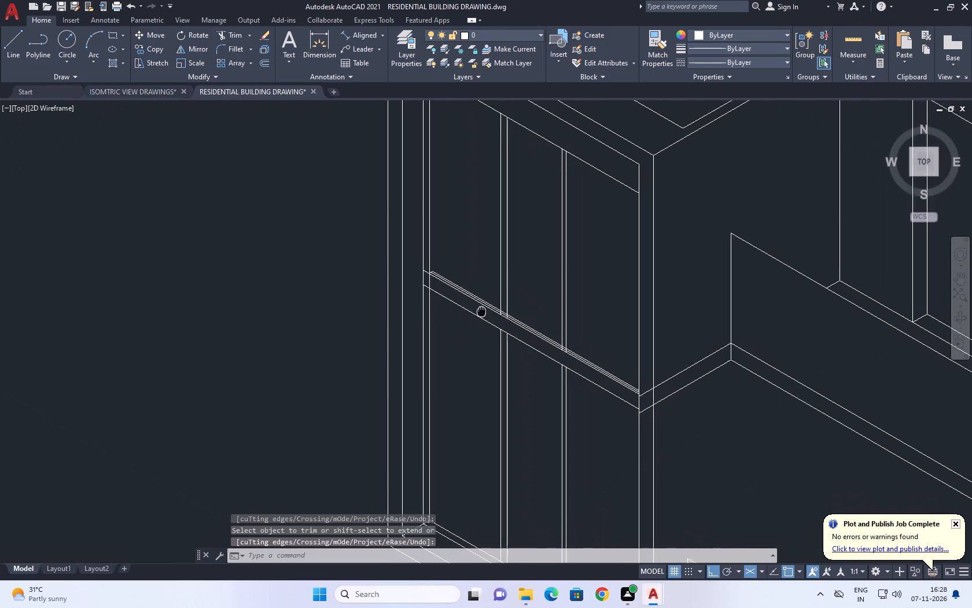
pyautogui.moveTo(479, 310); pyautogui.dragTo(473, 308, button='middle')
pyautogui.moveTo(619, 409); pyautogui.dragTo(617, 409, button='middle')
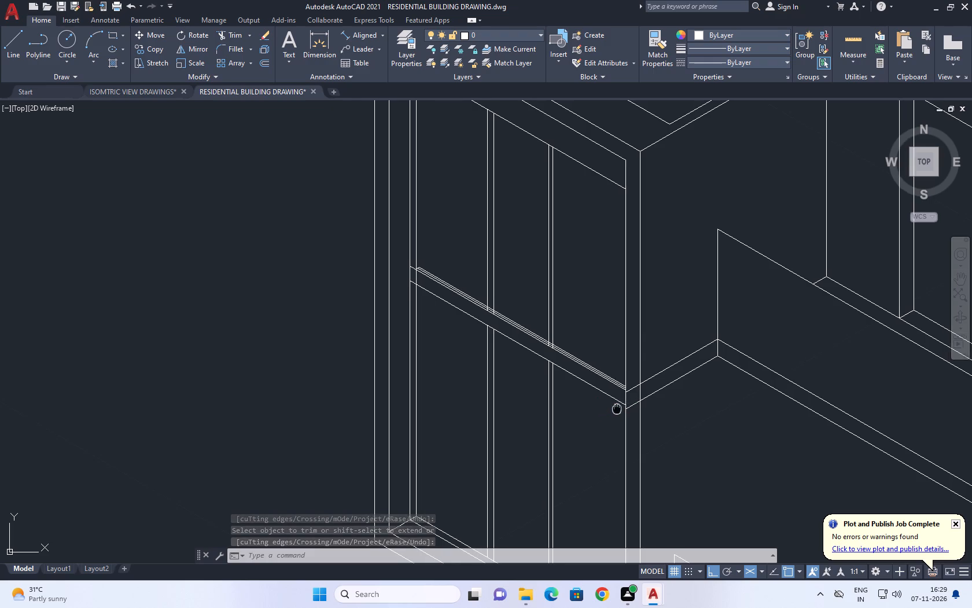
pyautogui.moveTo(617, 409); pyautogui.dragTo(581, 384, button='middle')
pyautogui.scroll(2, 526, 327)
pyautogui.moveTo(502, 313); pyautogui.dragTo(562, 366, button='middle')
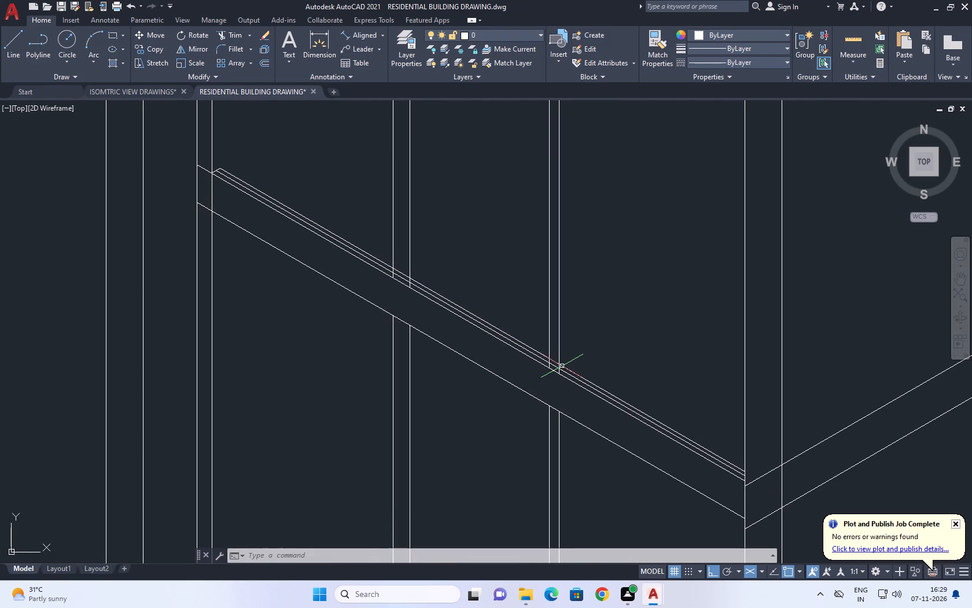
pyautogui.write('TR')
pyautogui.press('space')
pyautogui.scroll(3, 578, 394)
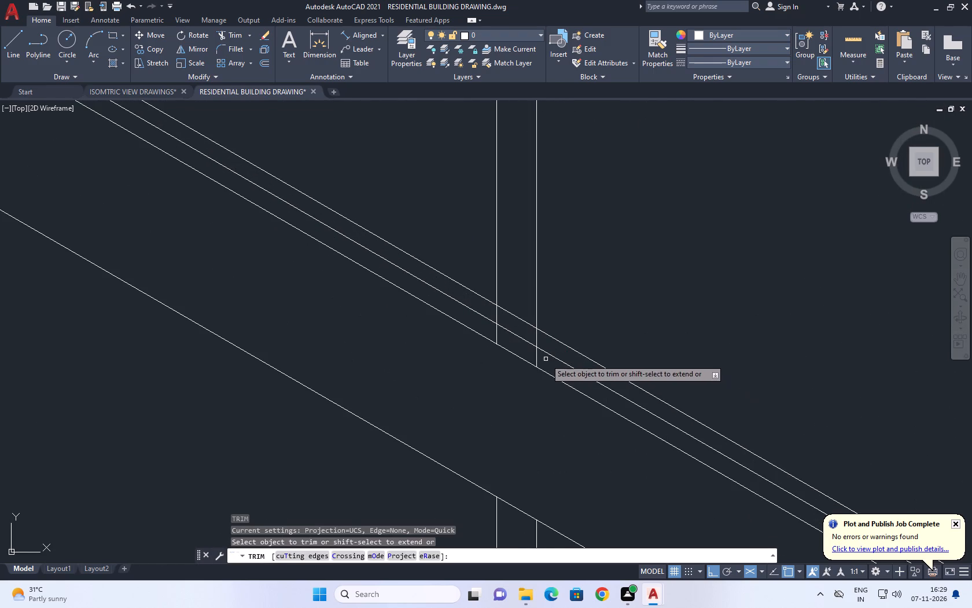
pyautogui.click(546, 359)
pyautogui.click(496, 329)
pyautogui.click(489, 313)
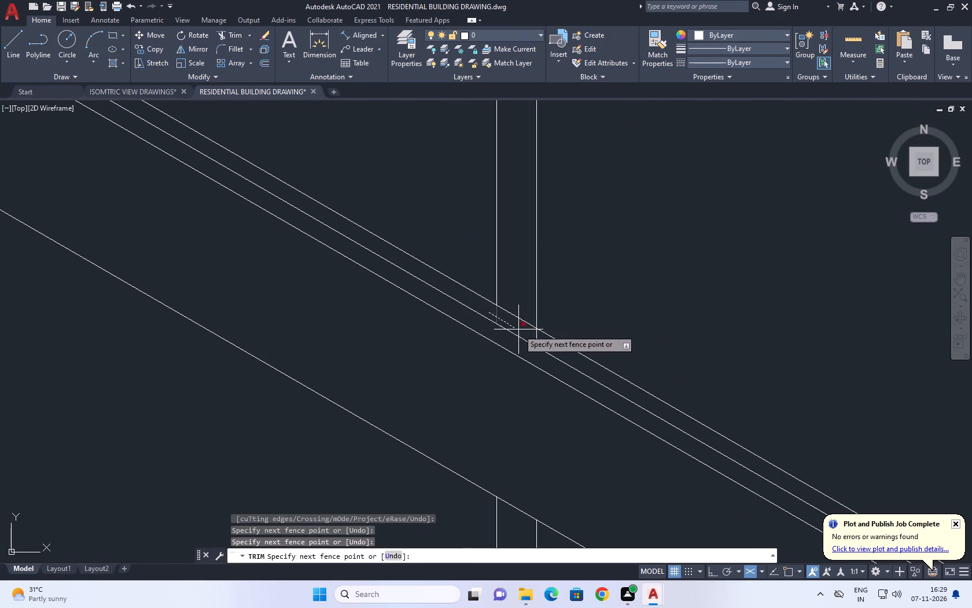
pyautogui.moveTo(548, 345); pyautogui.dragTo(556, 351)
# Trim the other divider pair where it crosses between the band's upper edge and the two copied lines.
pyautogui.moveTo(425, 283); pyautogui.dragTo(661, 447, button='middle')
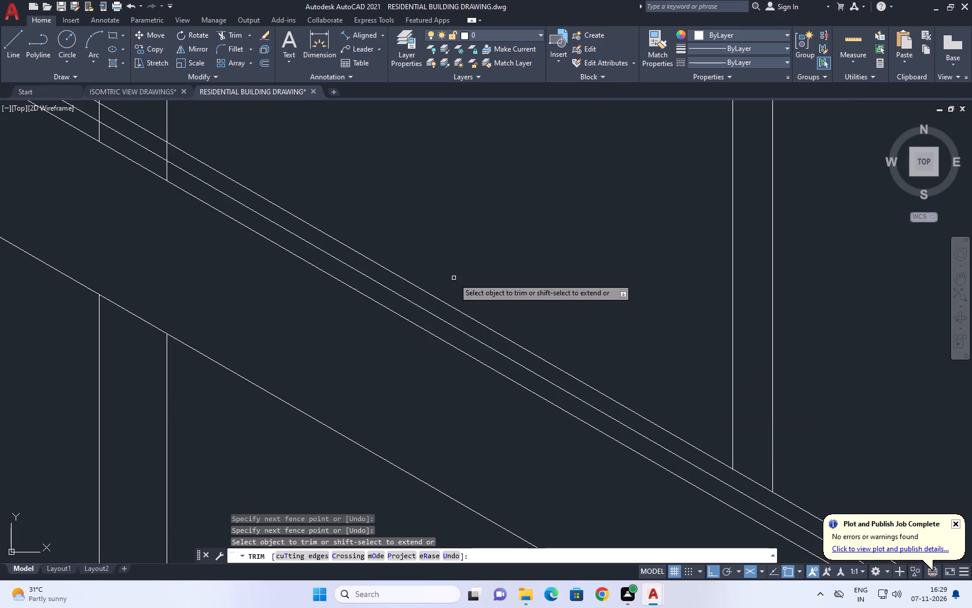
pyautogui.moveTo(476, 295); pyautogui.dragTo(767, 477, button='middle')
pyautogui.scroll(2, 345, 286)
pyautogui.click(427, 281)
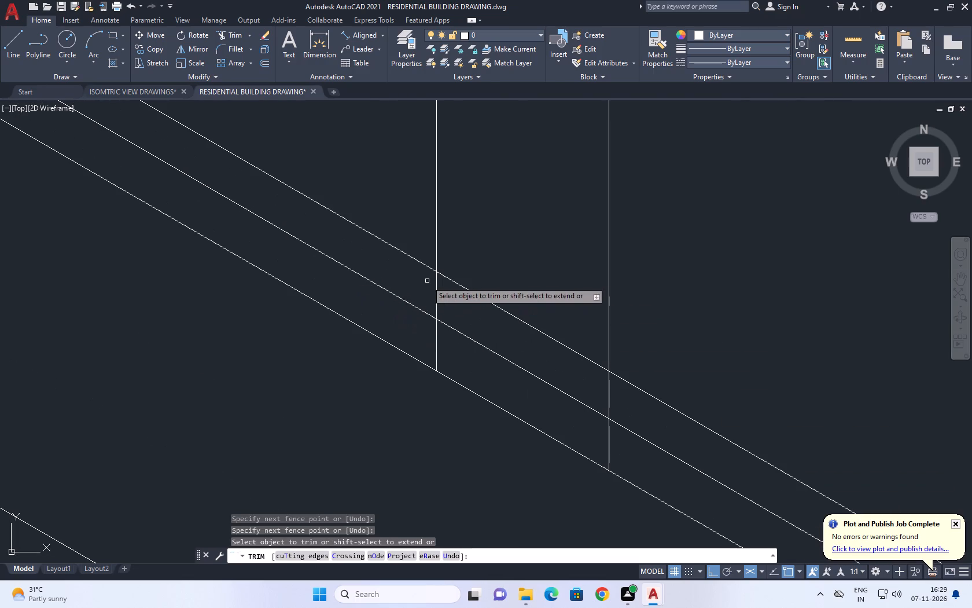
pyautogui.click(645, 406)
pyautogui.click(623, 445)
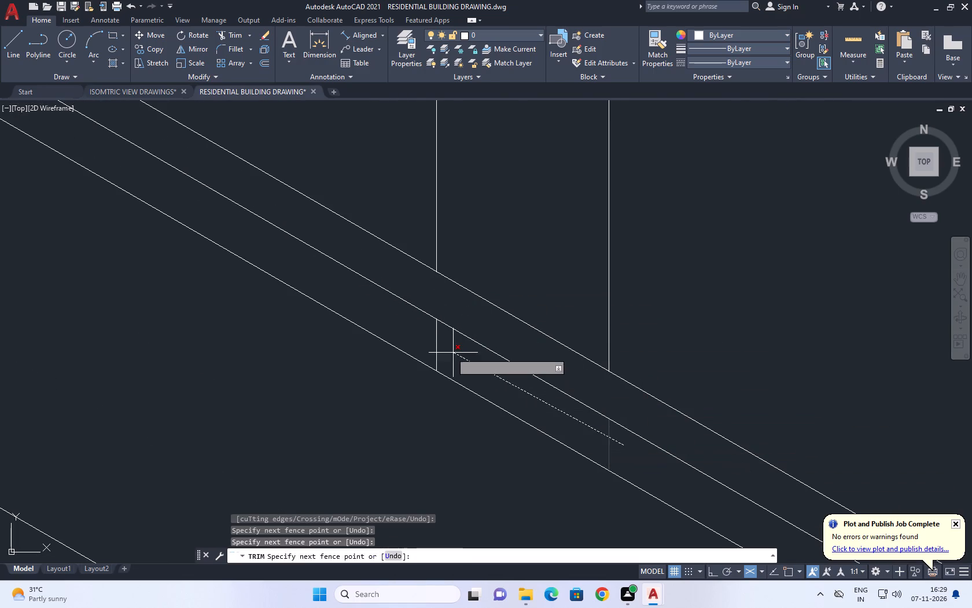
pyautogui.moveTo(417, 329); pyautogui.dragTo(408, 325)
pyautogui.press('space')
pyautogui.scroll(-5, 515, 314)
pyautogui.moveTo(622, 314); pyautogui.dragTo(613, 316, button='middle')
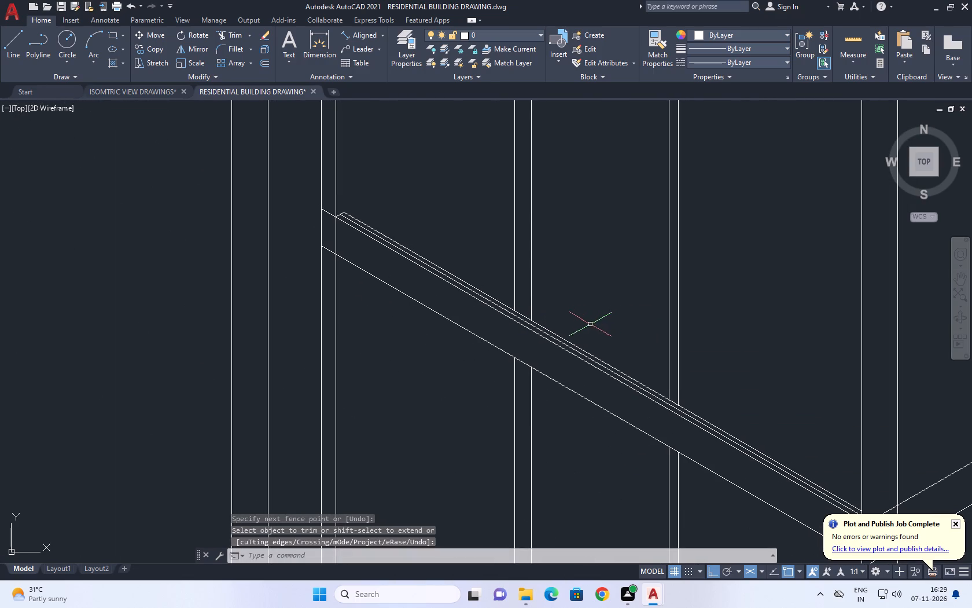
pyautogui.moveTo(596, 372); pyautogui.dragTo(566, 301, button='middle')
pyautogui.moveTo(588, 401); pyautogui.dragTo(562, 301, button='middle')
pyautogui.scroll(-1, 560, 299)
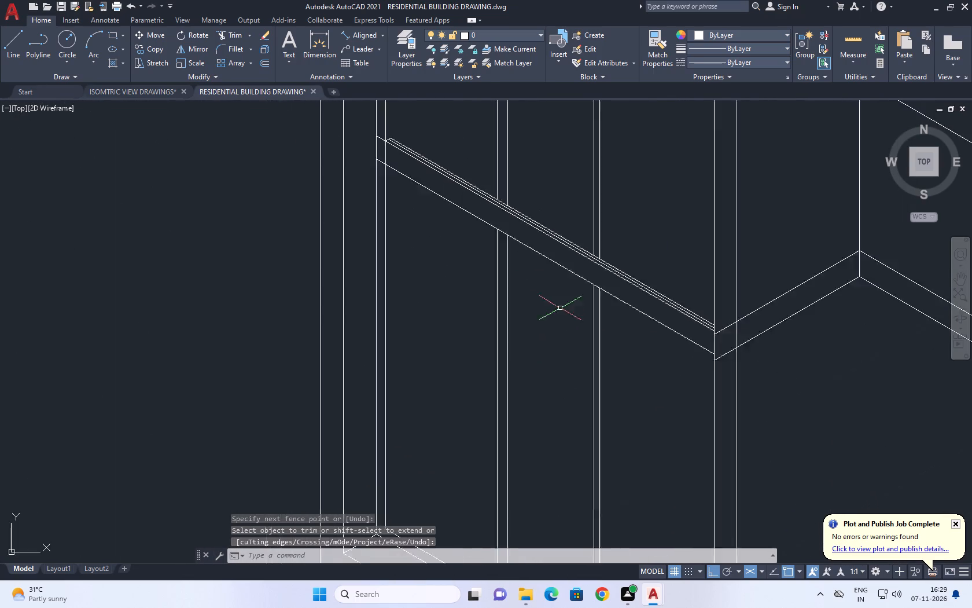
# Examine the tall wall frame's finished middle band and the area between the lower slab and the base wall.
pyautogui.moveTo(564, 328); pyautogui.dragTo(566, 334, button='middle')
pyautogui.scroll(-2, 450, 314)
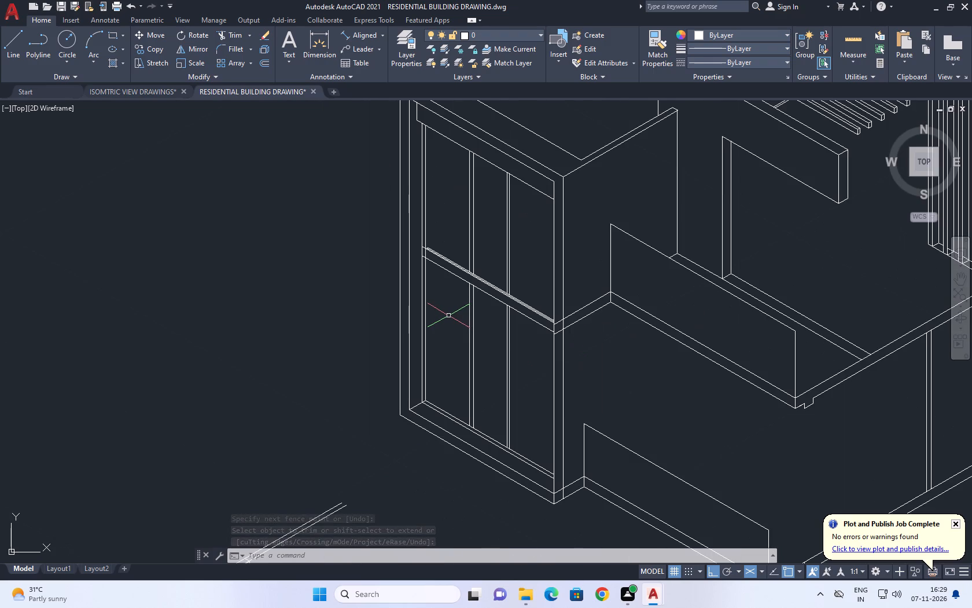
pyautogui.scroll(2, 440, 257)
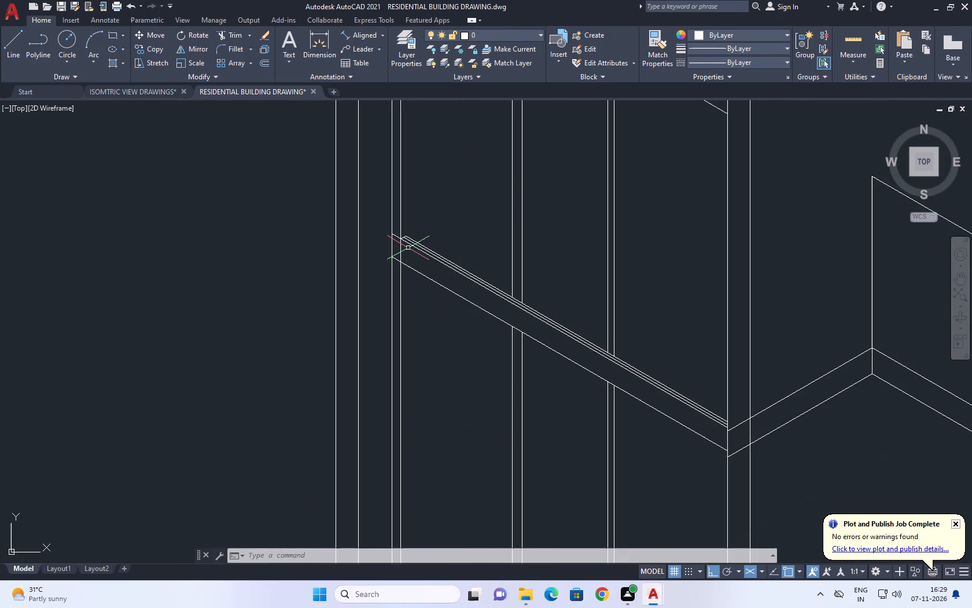
pyautogui.scroll(-2, 422, 274)
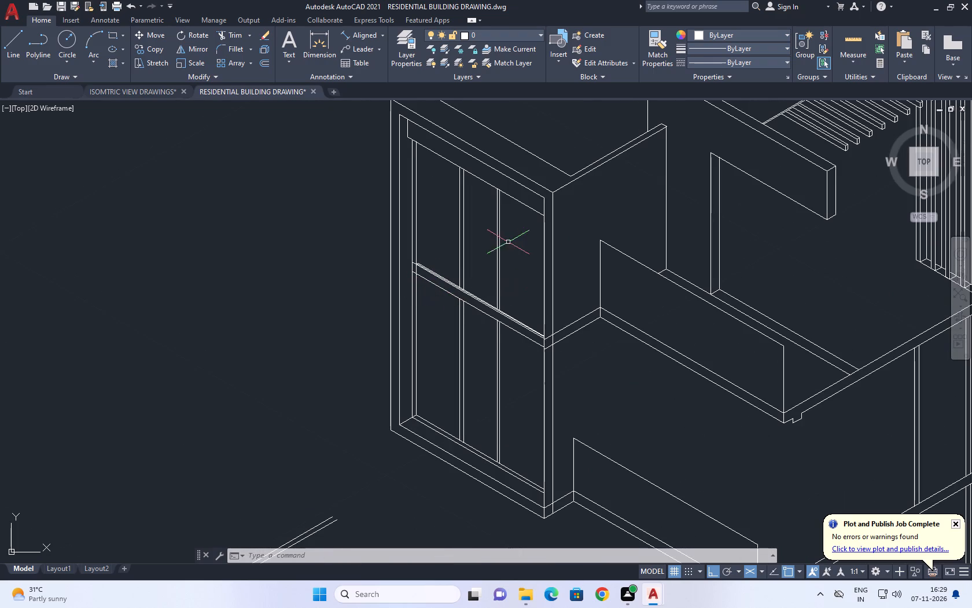
pyautogui.moveTo(511, 240); pyautogui.dragTo(520, 289, button='middle')
pyautogui.moveTo(586, 352); pyautogui.dragTo(492, 324, button='middle')
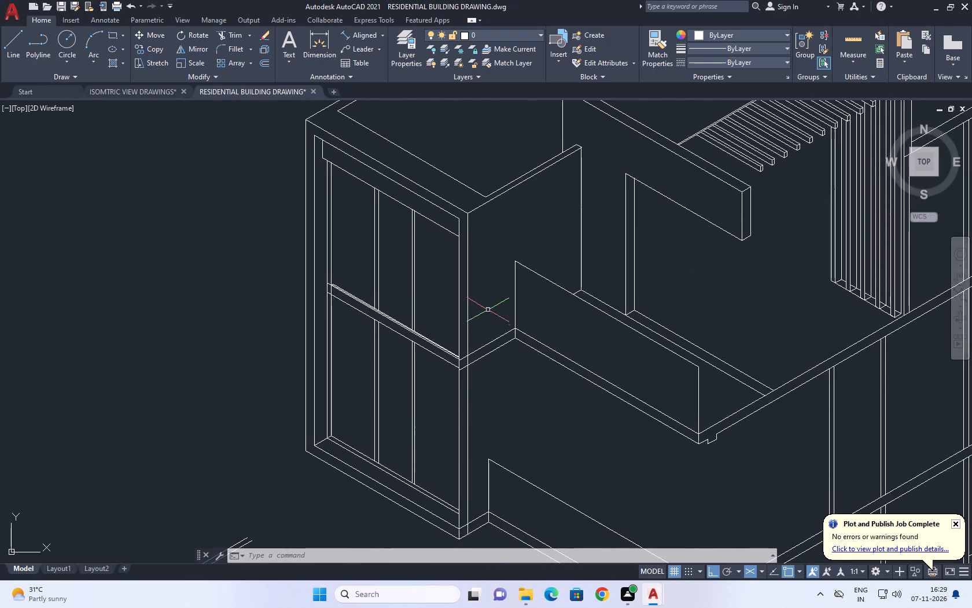
pyautogui.moveTo(477, 394); pyautogui.dragTo(527, 238, button='middle')
pyautogui.moveTo(505, 394); pyautogui.dragTo(502, 237, button='middle')
pyautogui.scroll(-2, 496, 252)
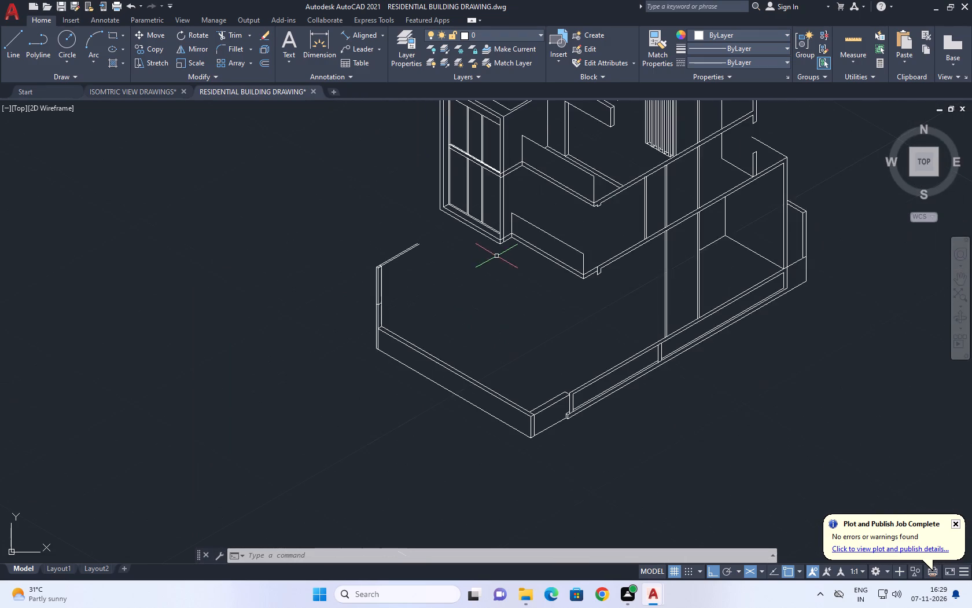
pyautogui.moveTo(522, 326); pyautogui.dragTo(499, 254, button='middle')
pyautogui.moveTo(550, 228); pyautogui.dragTo(550, 229, button='middle')
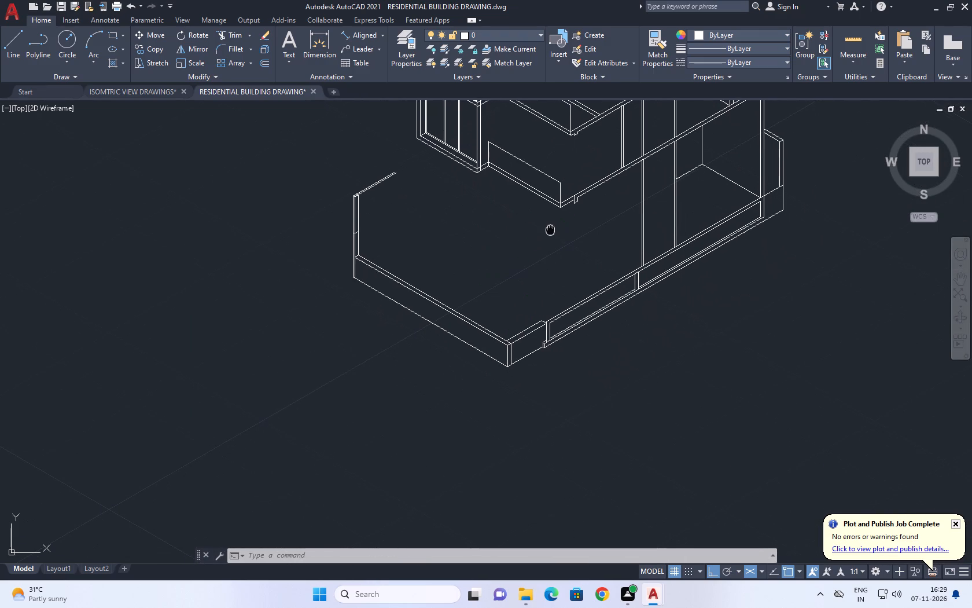
pyautogui.moveTo(550, 229); pyautogui.dragTo(513, 263, button='middle')
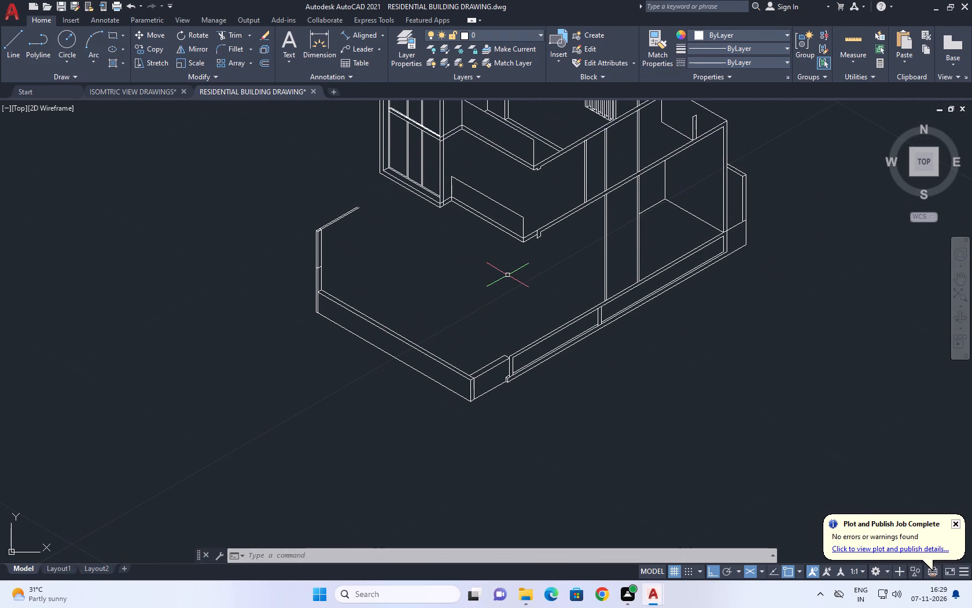
pyautogui.moveTo(528, 254); pyautogui.dragTo(531, 259, button='middle')
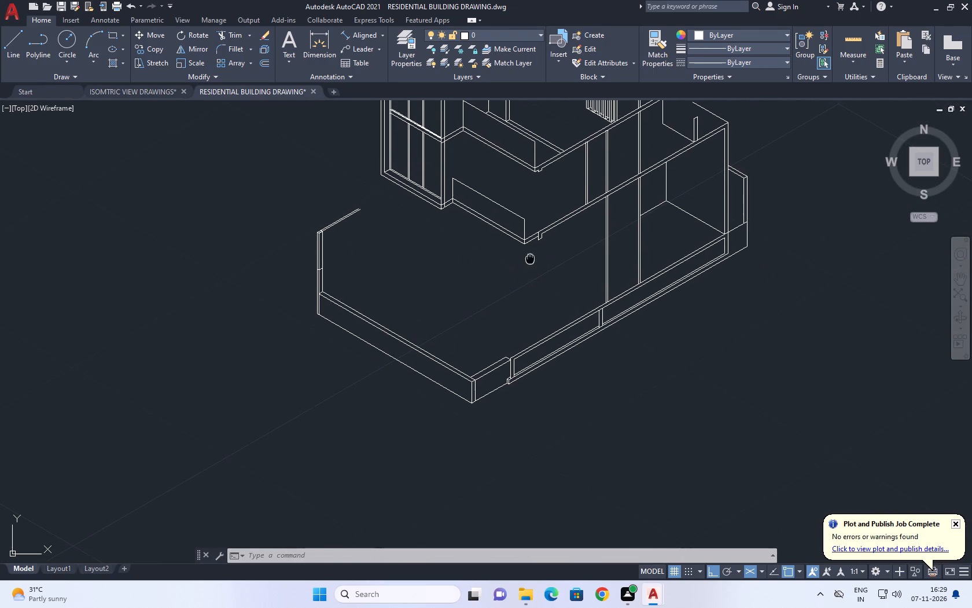
pyautogui.moveTo(531, 259); pyautogui.dragTo(542, 281, button='middle')
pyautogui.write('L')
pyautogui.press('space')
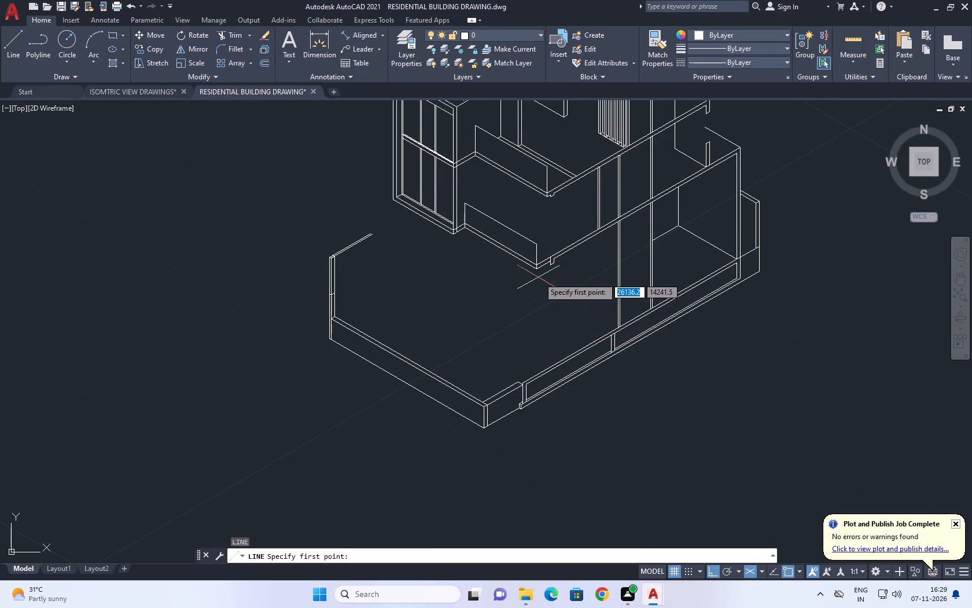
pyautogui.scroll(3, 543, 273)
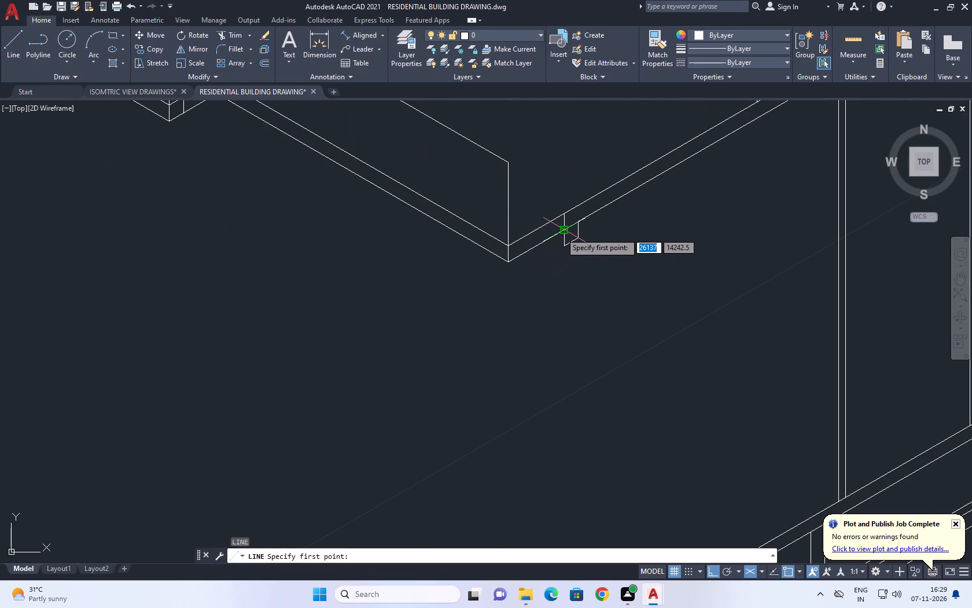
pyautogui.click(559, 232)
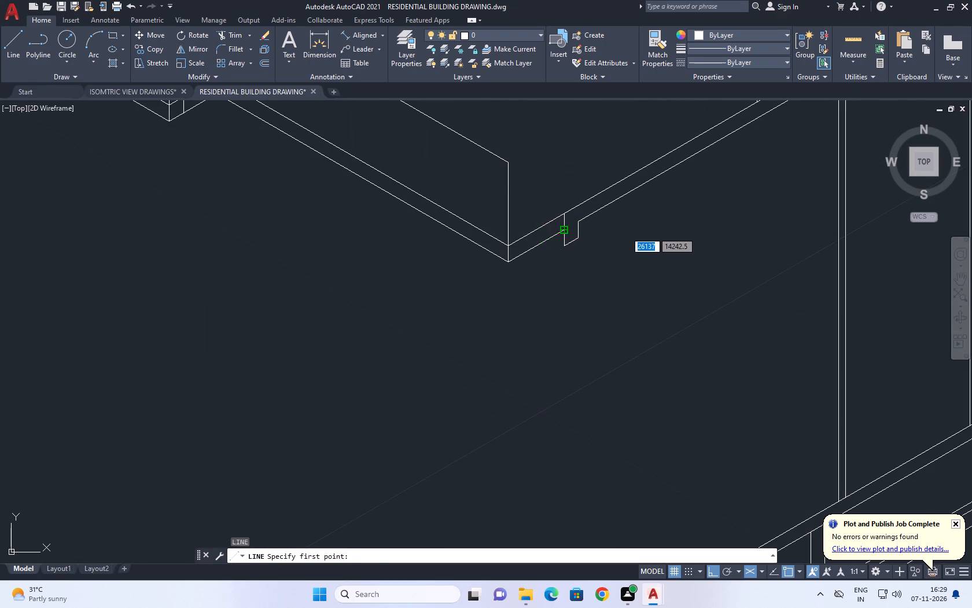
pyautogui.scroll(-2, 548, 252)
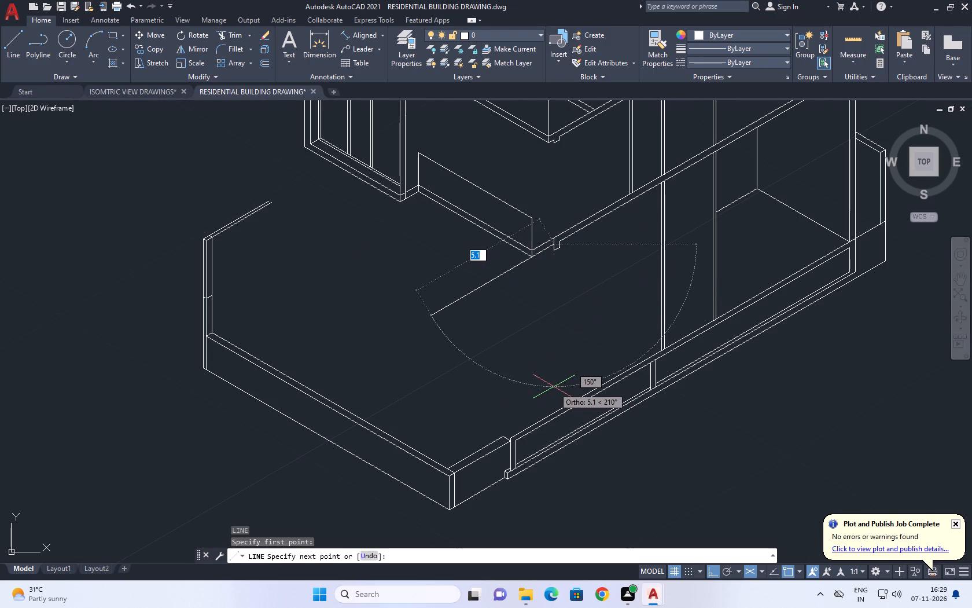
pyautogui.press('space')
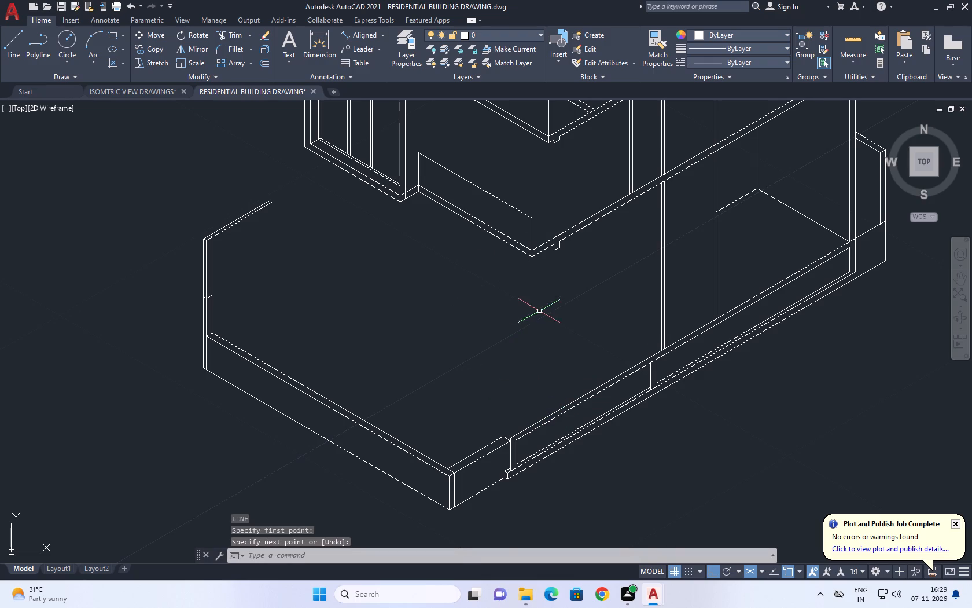
# On the right isoplane, draw a vertical line from the lower slab's underside at its corner notch down past the long base wall's top edges.
pyautogui.moveTo(539, 311); pyautogui.dragTo(469, 363, button='middle')
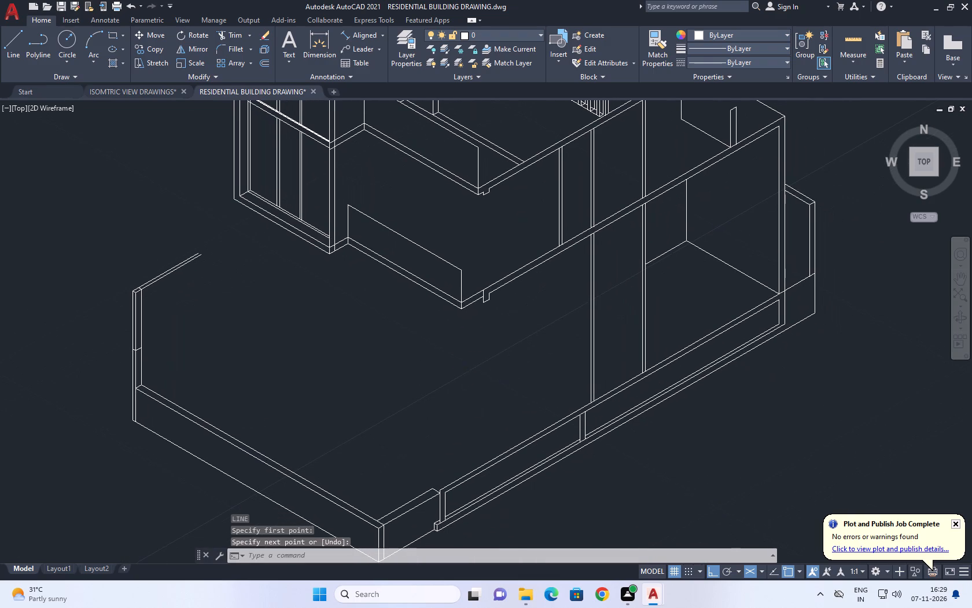
pyautogui.press('space')
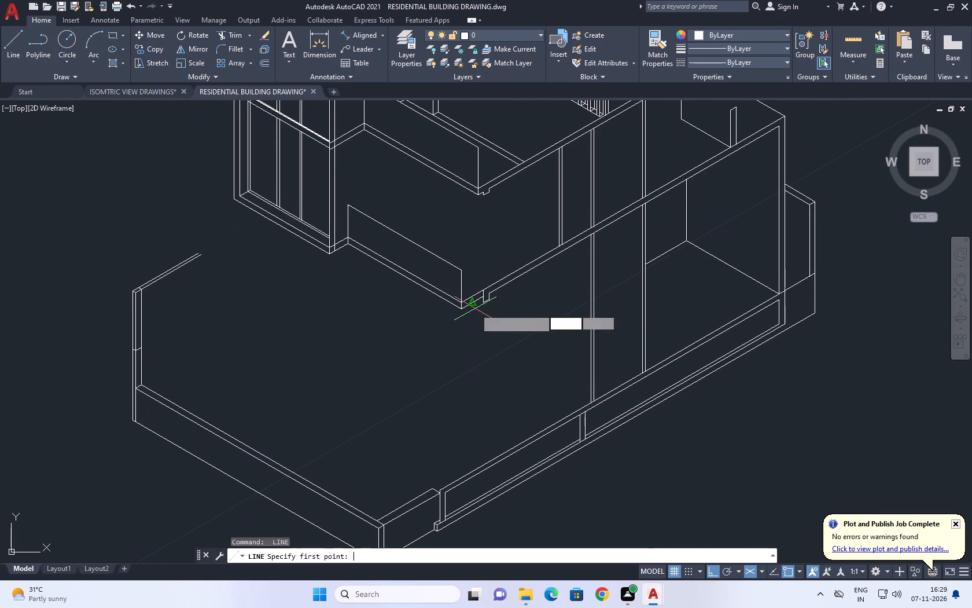
pyautogui.scroll(3, 475, 309)
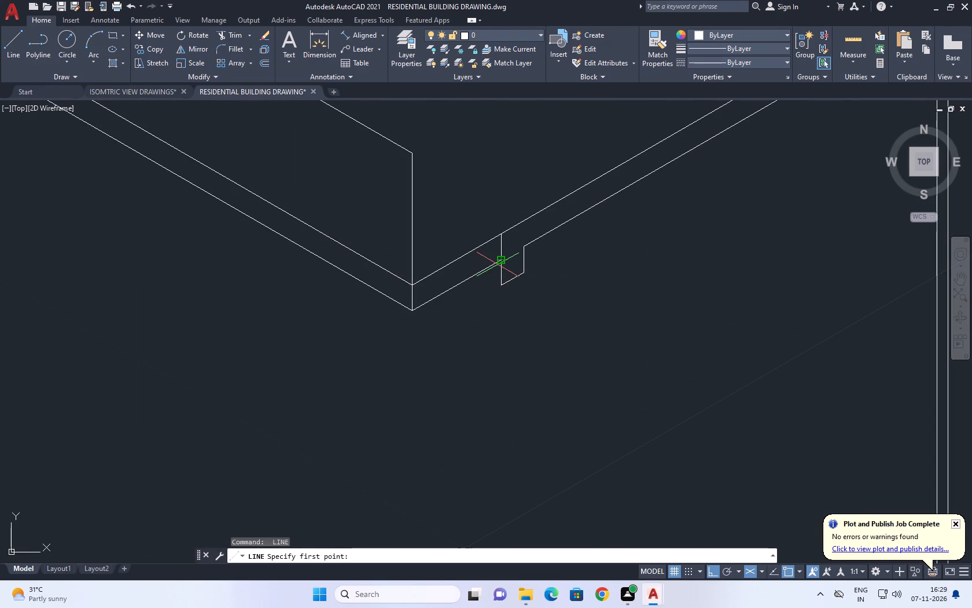
pyautogui.click(501, 262)
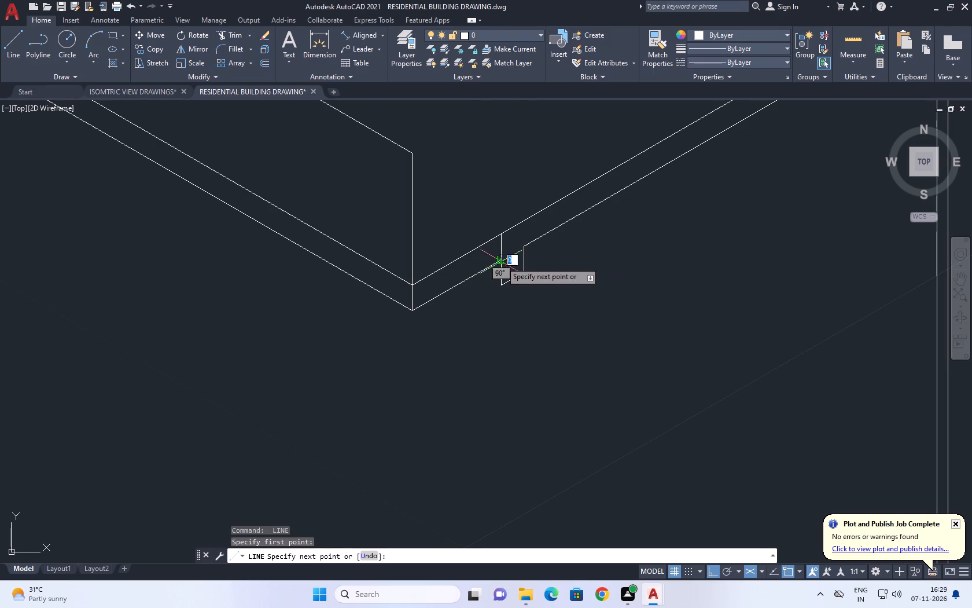
pyautogui.scroll(-3, 503, 282)
pyautogui.moveTo(495, 408); pyautogui.dragTo(514, 329, button='middle')
pyautogui.press('F5')
pyautogui.scroll(-1, 517, 311)
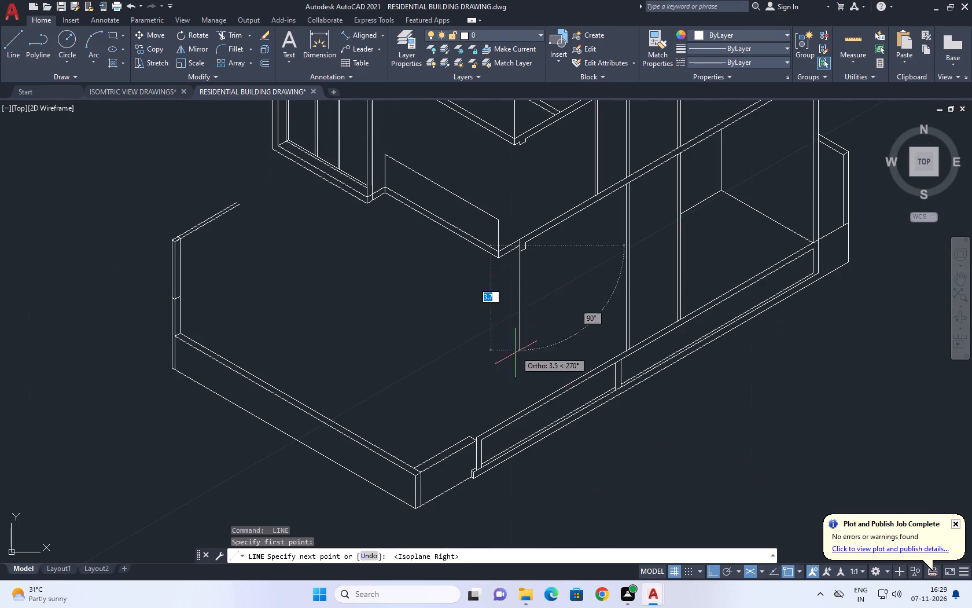
pyautogui.scroll(1, 520, 379)
pyautogui.scroll(1, 518, 467)
pyautogui.click(518, 453)
pyautogui.press('space')
pyautogui.scroll(-2, 501, 324)
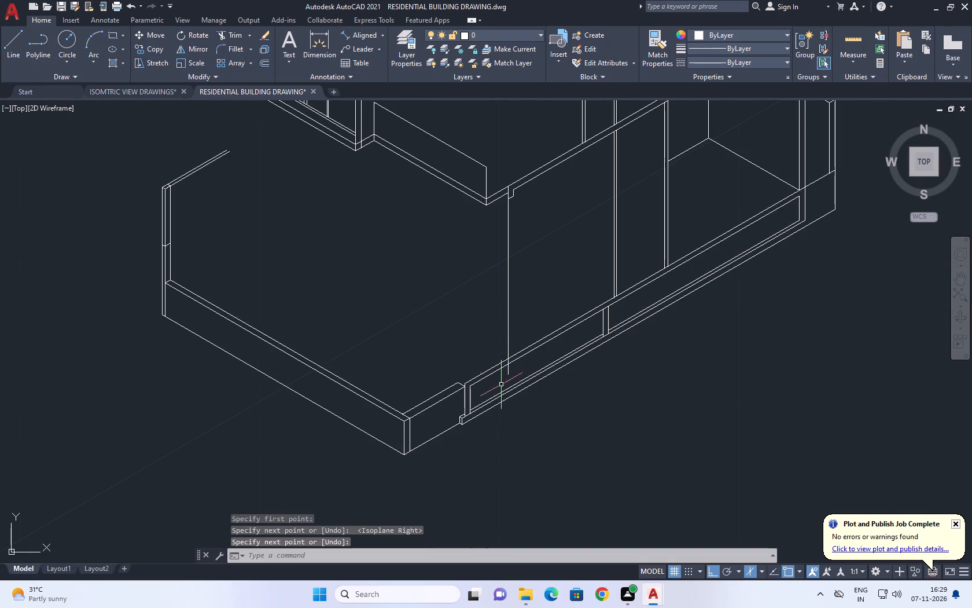
# Trim the new vertical line's overshoot below the long base wall's uppermost edge.
pyautogui.write('TR')
pyautogui.press('space')
pyautogui.scroll(2, 506, 389)
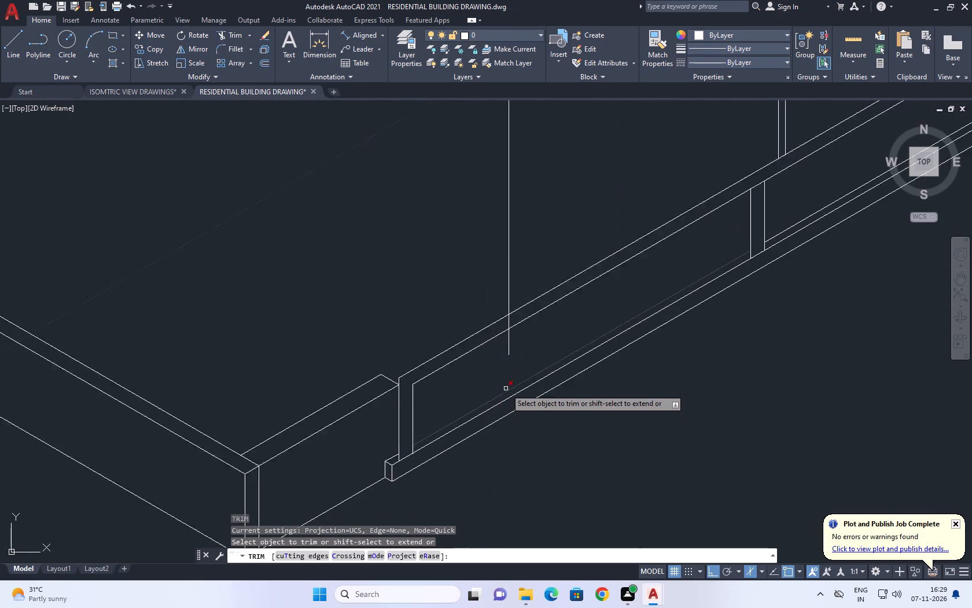
pyautogui.scroll(1, 506, 389)
pyautogui.click(536, 291)
pyautogui.click(482, 339)
pyautogui.click(518, 280)
pyautogui.click(492, 290)
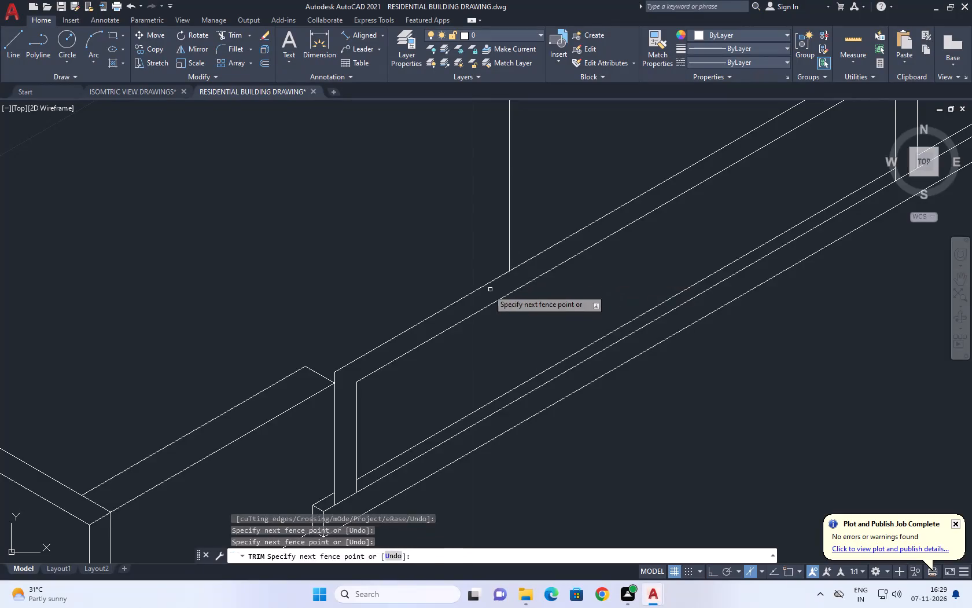
pyautogui.scroll(-3, 541, 275)
pyautogui.press('space')
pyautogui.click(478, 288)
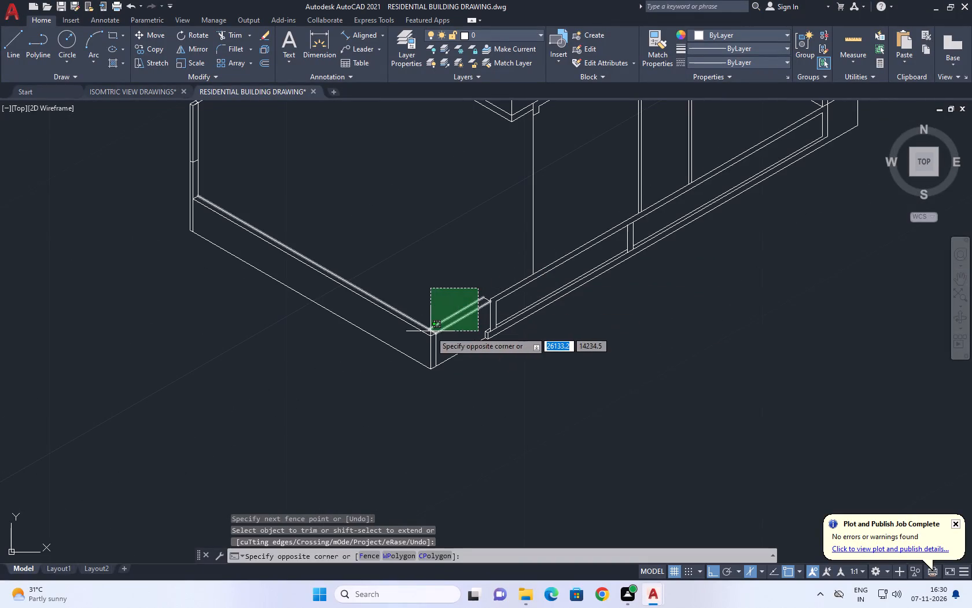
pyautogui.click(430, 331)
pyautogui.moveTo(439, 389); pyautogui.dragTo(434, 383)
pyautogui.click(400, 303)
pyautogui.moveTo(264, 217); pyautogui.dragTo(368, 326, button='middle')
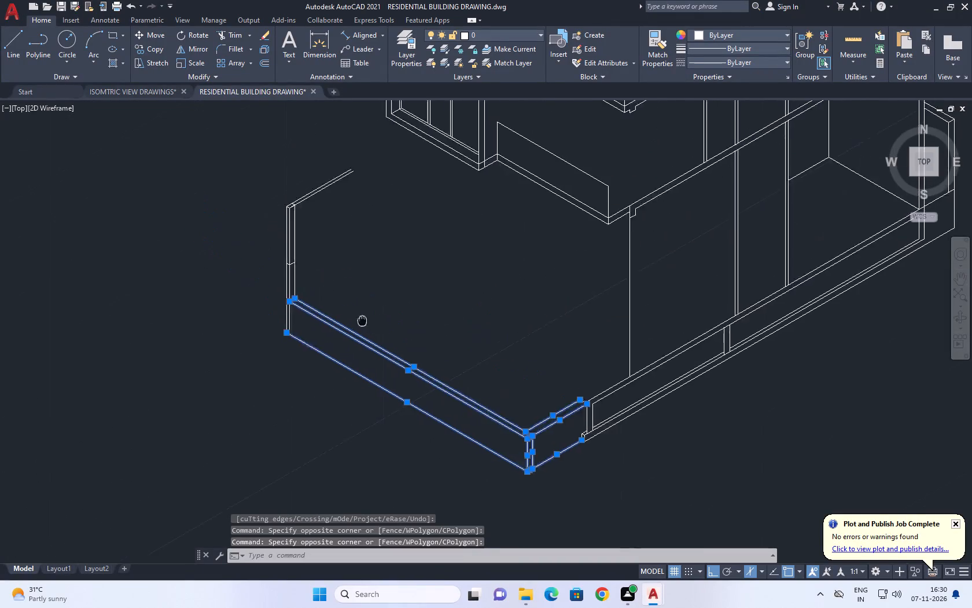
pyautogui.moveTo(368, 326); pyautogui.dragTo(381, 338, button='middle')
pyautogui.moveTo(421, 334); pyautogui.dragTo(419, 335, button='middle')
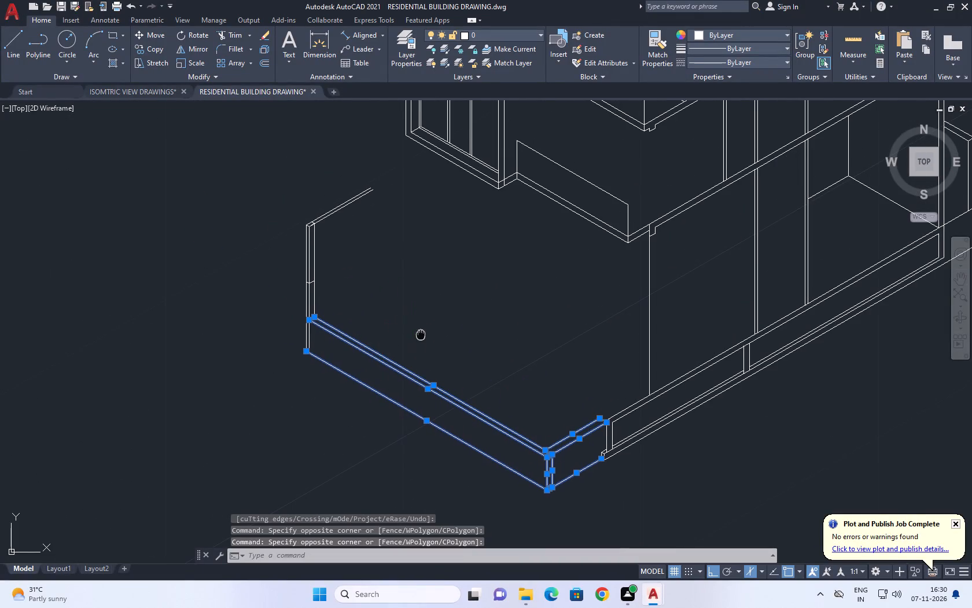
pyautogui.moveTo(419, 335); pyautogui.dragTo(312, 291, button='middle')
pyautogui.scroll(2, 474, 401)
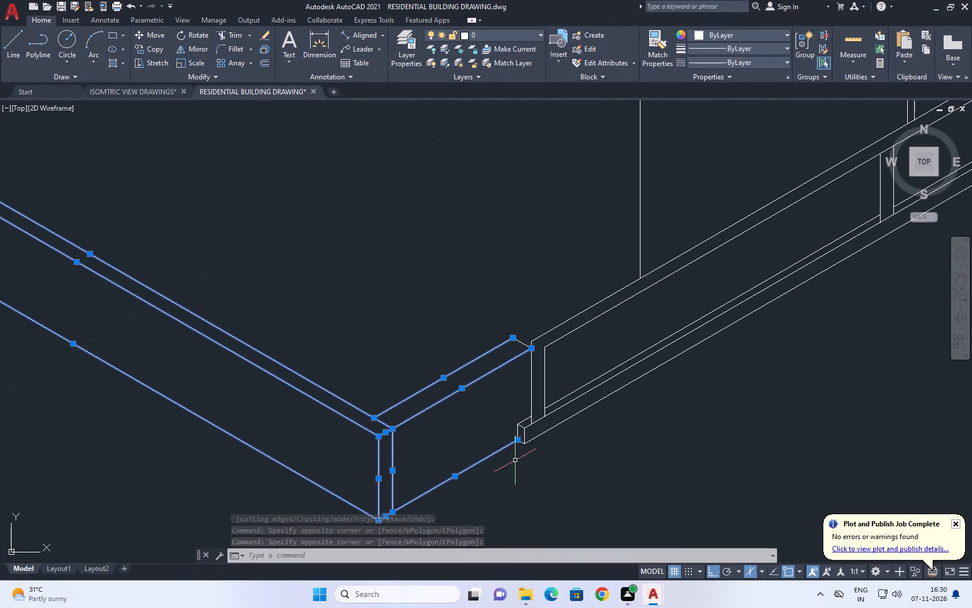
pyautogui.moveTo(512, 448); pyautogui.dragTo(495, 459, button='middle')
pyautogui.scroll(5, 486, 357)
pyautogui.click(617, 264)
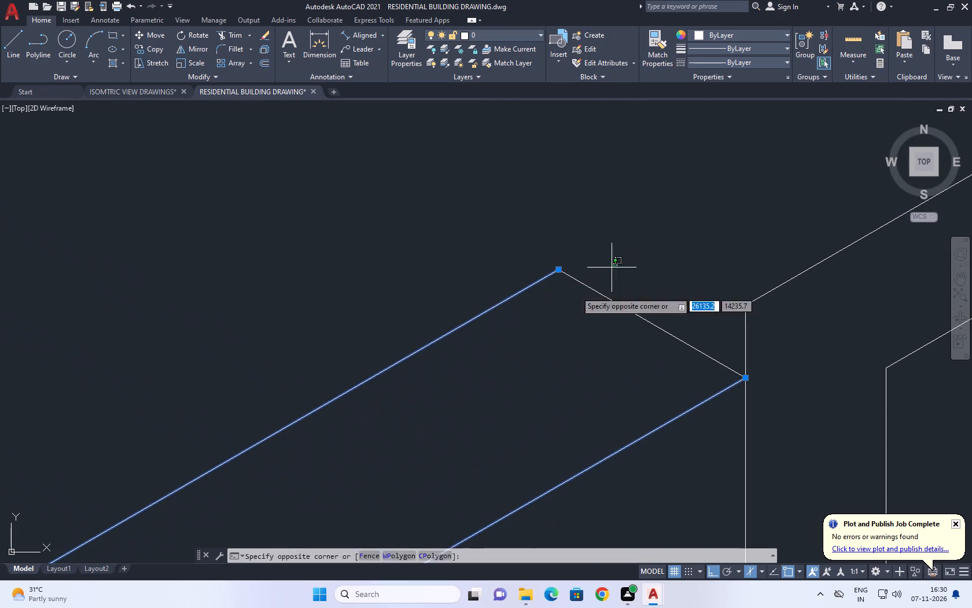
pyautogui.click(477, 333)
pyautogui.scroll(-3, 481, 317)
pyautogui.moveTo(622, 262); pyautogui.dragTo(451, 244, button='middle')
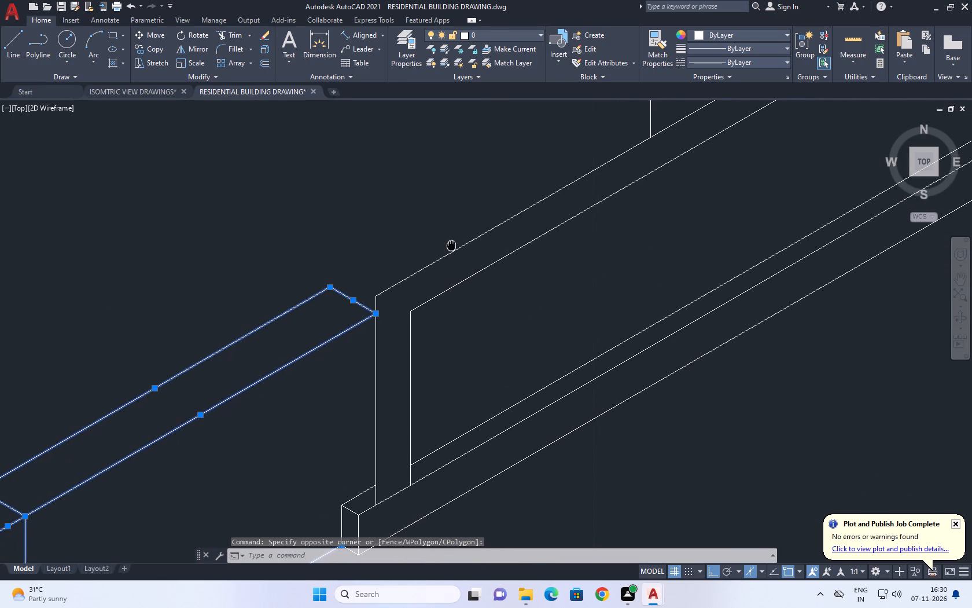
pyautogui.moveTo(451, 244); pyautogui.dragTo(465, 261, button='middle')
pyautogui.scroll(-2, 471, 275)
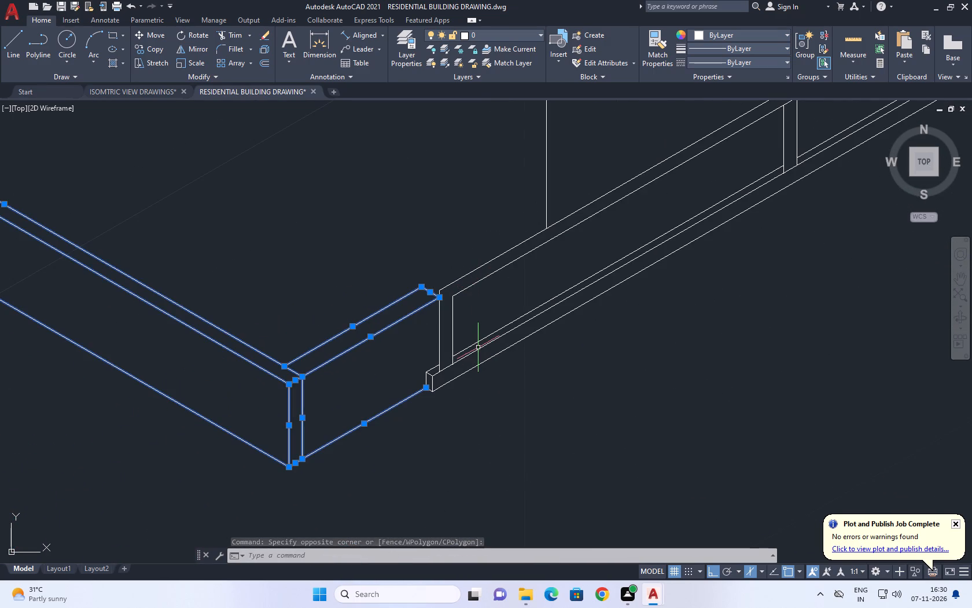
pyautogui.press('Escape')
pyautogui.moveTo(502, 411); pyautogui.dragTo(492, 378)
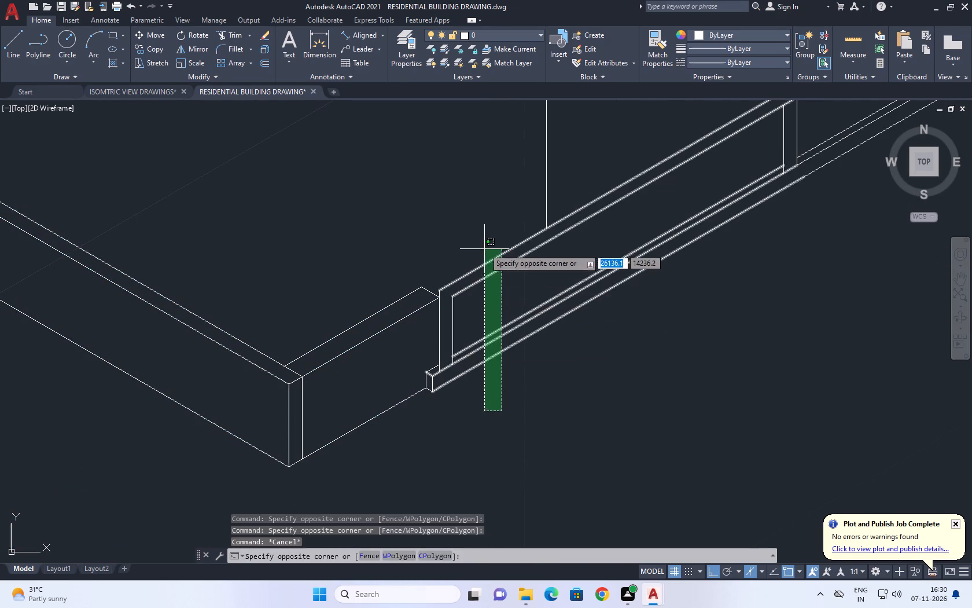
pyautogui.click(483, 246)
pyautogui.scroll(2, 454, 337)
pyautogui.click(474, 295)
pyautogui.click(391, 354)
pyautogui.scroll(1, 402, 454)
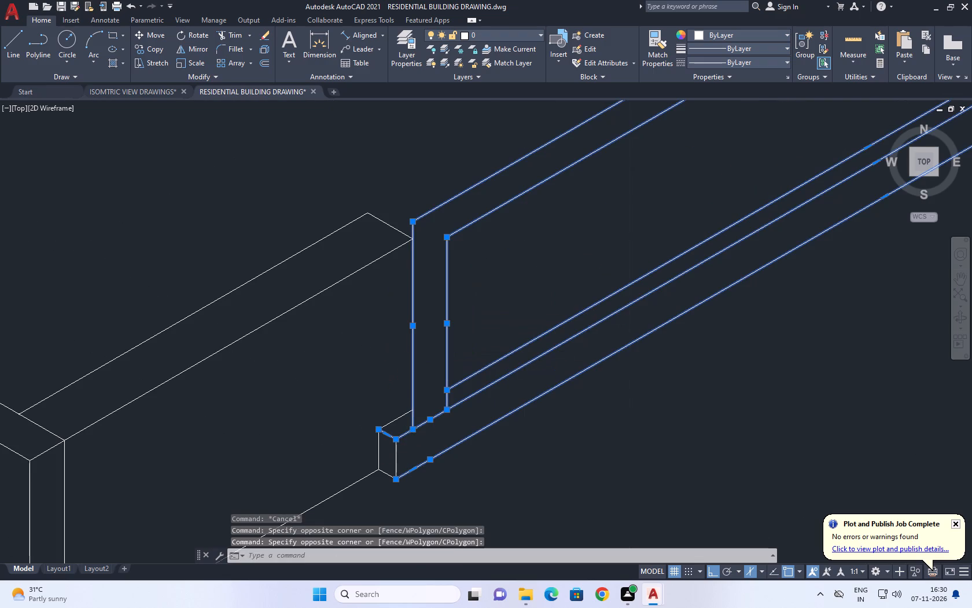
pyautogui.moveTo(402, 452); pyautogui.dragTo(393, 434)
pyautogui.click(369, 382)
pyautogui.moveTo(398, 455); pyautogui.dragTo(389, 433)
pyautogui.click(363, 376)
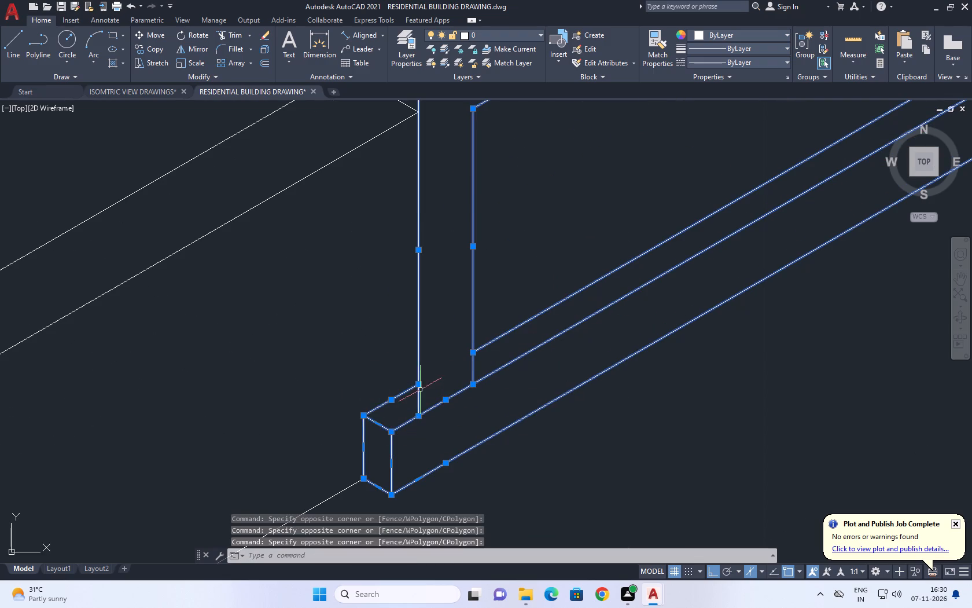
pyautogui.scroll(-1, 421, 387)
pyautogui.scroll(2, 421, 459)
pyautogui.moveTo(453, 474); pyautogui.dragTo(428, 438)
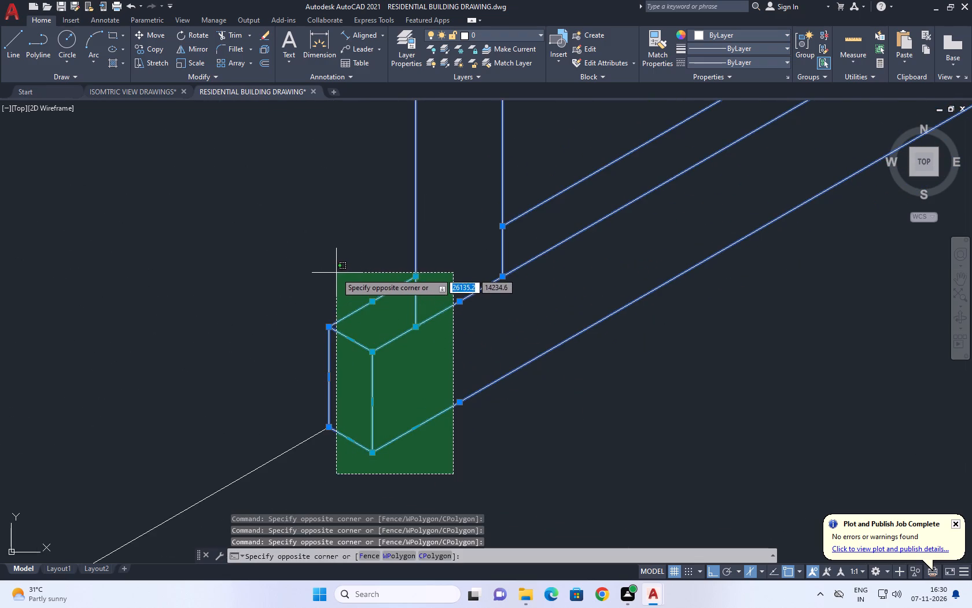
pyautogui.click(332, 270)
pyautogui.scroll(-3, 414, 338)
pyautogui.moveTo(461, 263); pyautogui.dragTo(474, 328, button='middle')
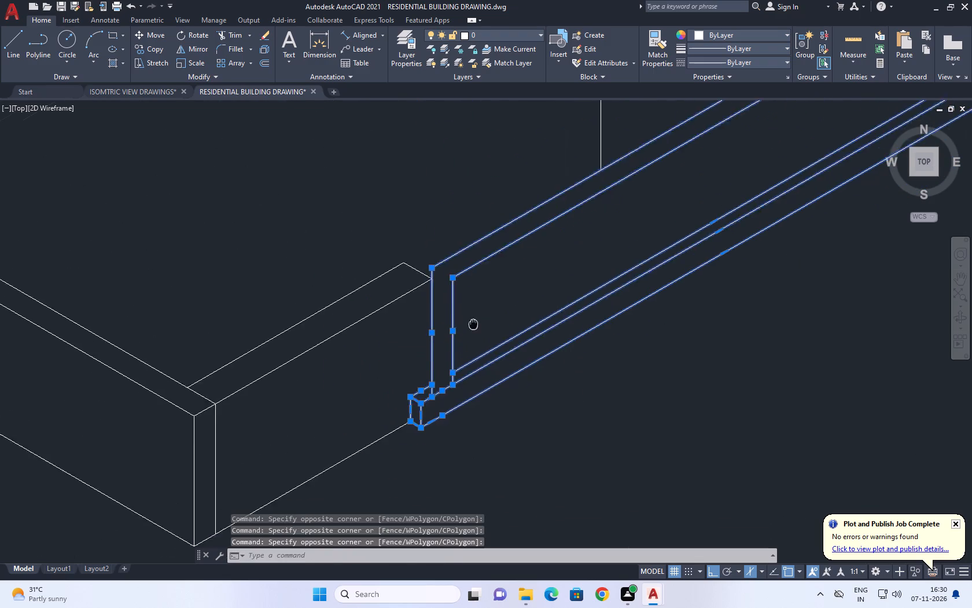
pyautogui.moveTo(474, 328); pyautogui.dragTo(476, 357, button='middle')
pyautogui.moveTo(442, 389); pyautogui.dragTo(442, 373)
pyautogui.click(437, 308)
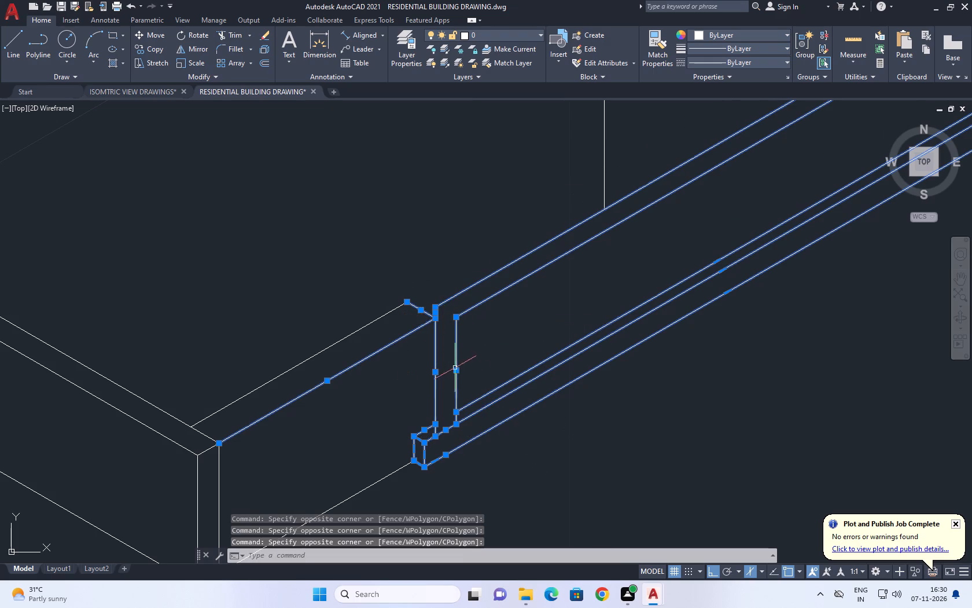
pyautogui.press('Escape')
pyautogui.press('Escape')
# Move the base wall's two end-post verticals along its top edge to where the vertical line from the slab meets it.
pyautogui.moveTo(473, 311); pyautogui.dragTo(542, 305, button='middle')
pyautogui.moveTo(554, 364); pyautogui.dragTo(544, 367)
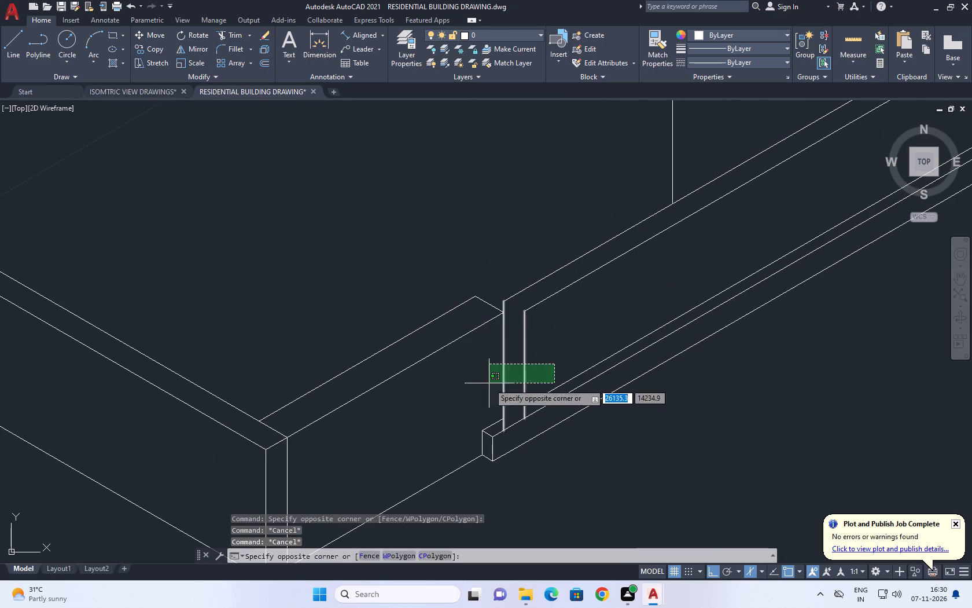
pyautogui.click(489, 383)
pyautogui.moveTo(540, 342); pyautogui.dragTo(536, 394, button='middle')
pyautogui.write('M')
pyautogui.press('space')
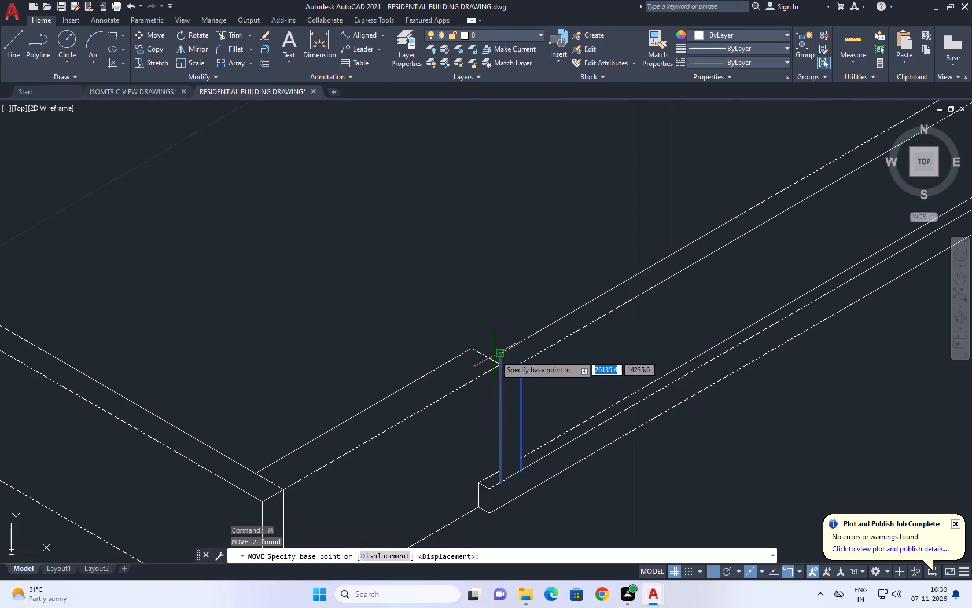
pyautogui.click(498, 354)
pyautogui.click(670, 253)
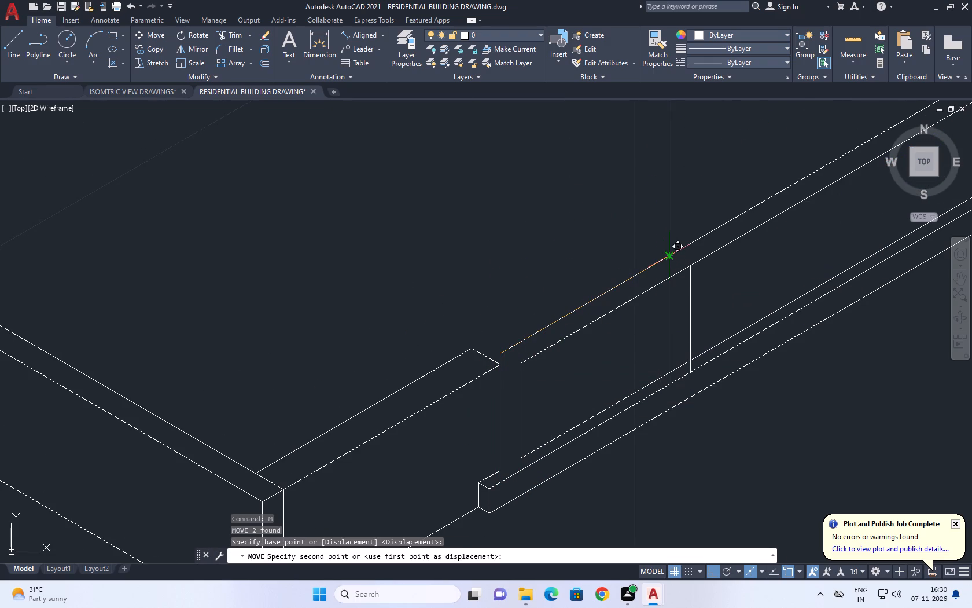
# Move the end-cap outline of the base wall's bottom strip from the strip's old end to the foot of the relocated end post.
pyautogui.moveTo(613, 346); pyautogui.dragTo(591, 210, button='middle')
pyautogui.click(449, 325)
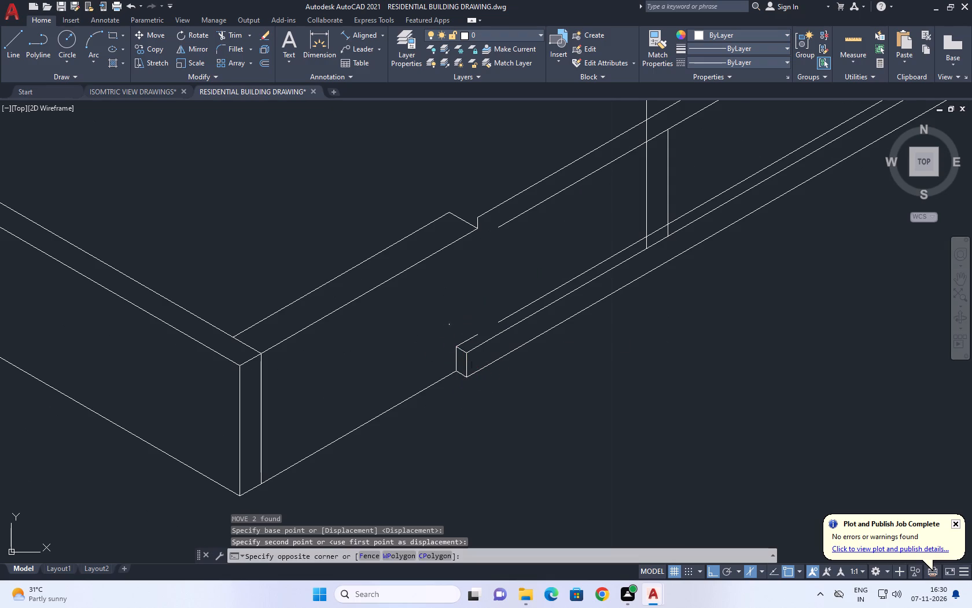
pyautogui.click(489, 405)
pyautogui.moveTo(465, 354); pyautogui.dragTo(483, 401, button='middle')
pyautogui.middleClick(492, 409)
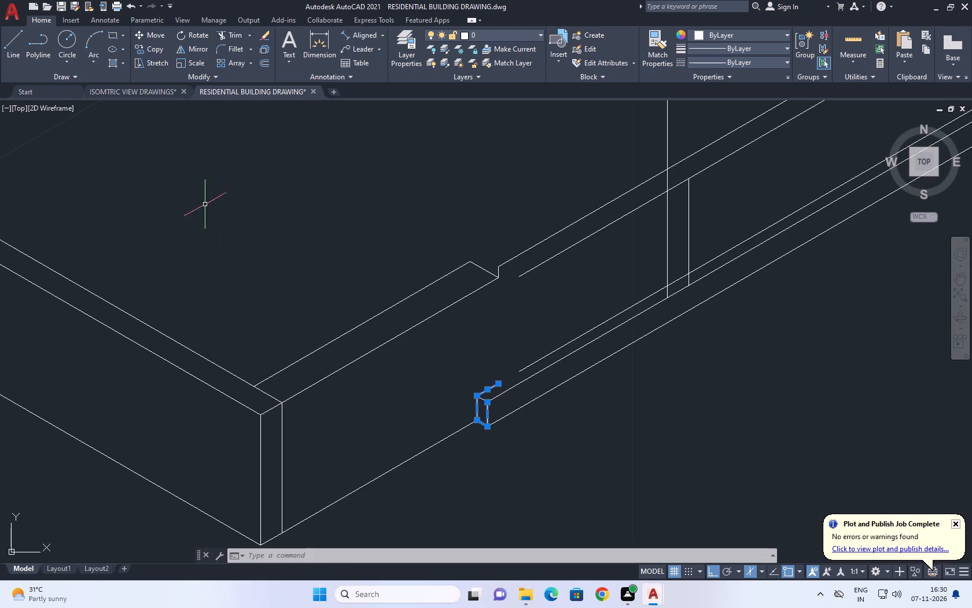
pyautogui.click(155, 38)
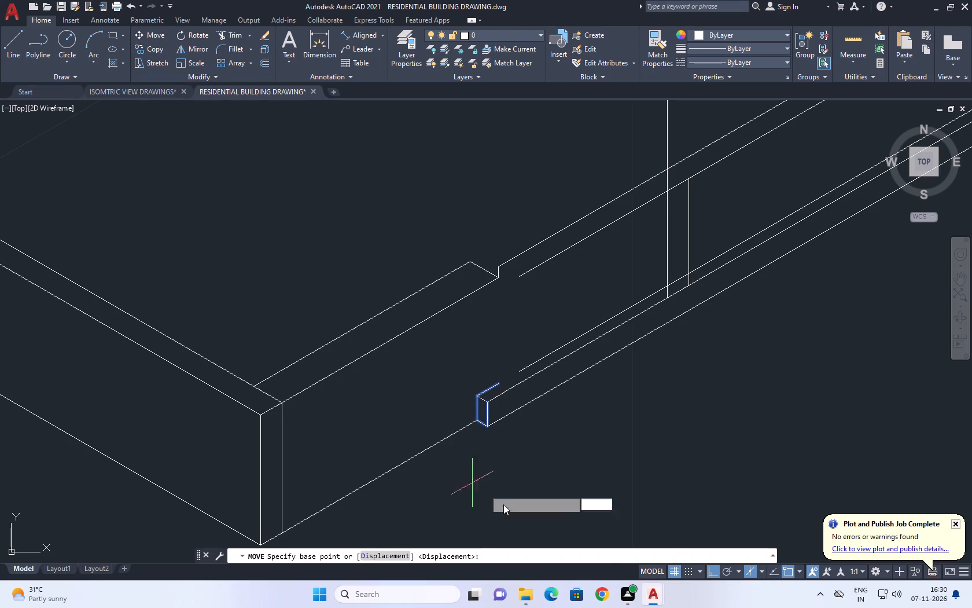
pyautogui.scroll(2, 485, 386)
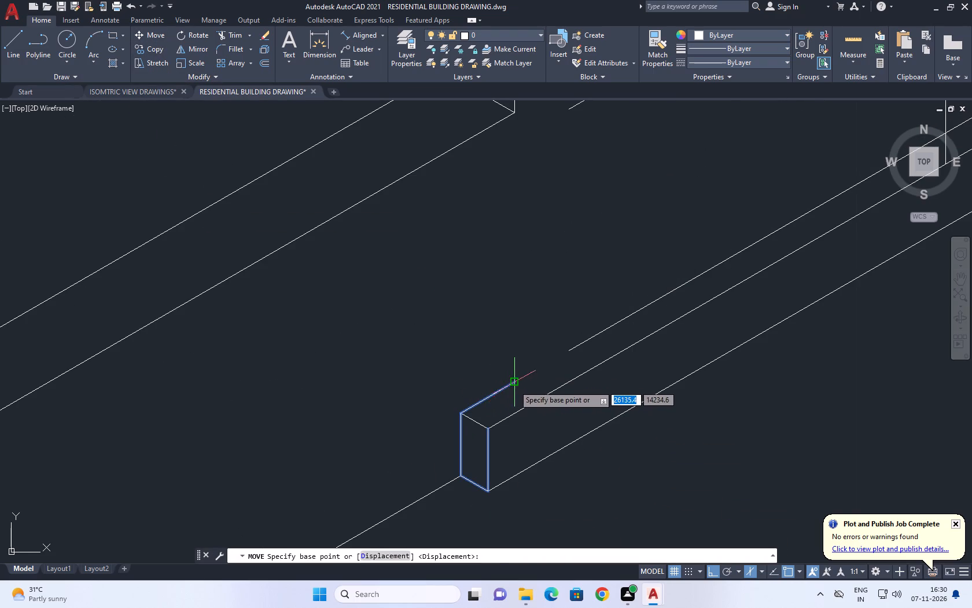
pyautogui.click(514, 385)
pyautogui.scroll(-1, 570, 363)
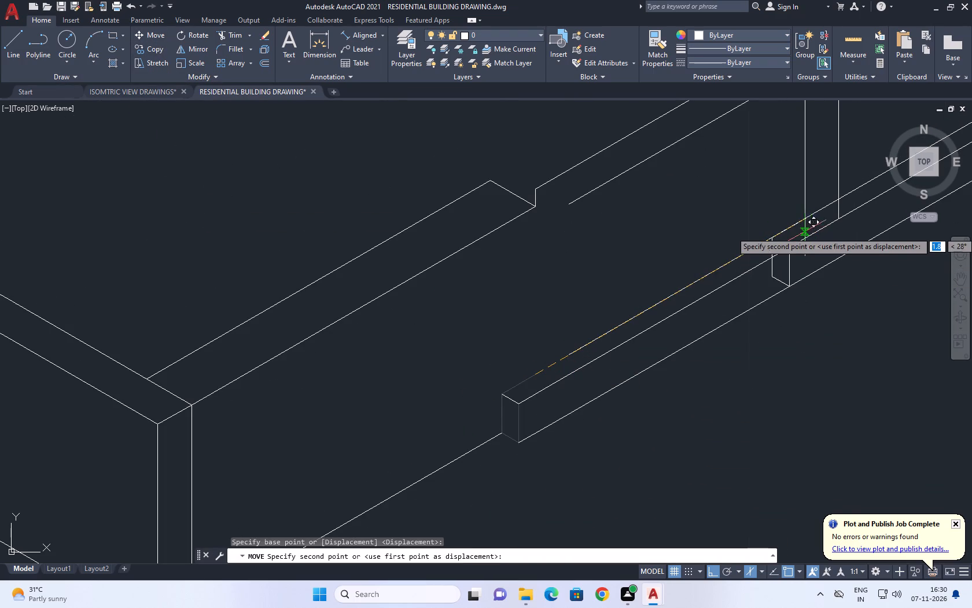
pyautogui.click(805, 221)
# Explode the polyline that joins the bottom strip's front top edge with the short slanted edge left at its old end.
pyautogui.scroll(5, 785, 279)
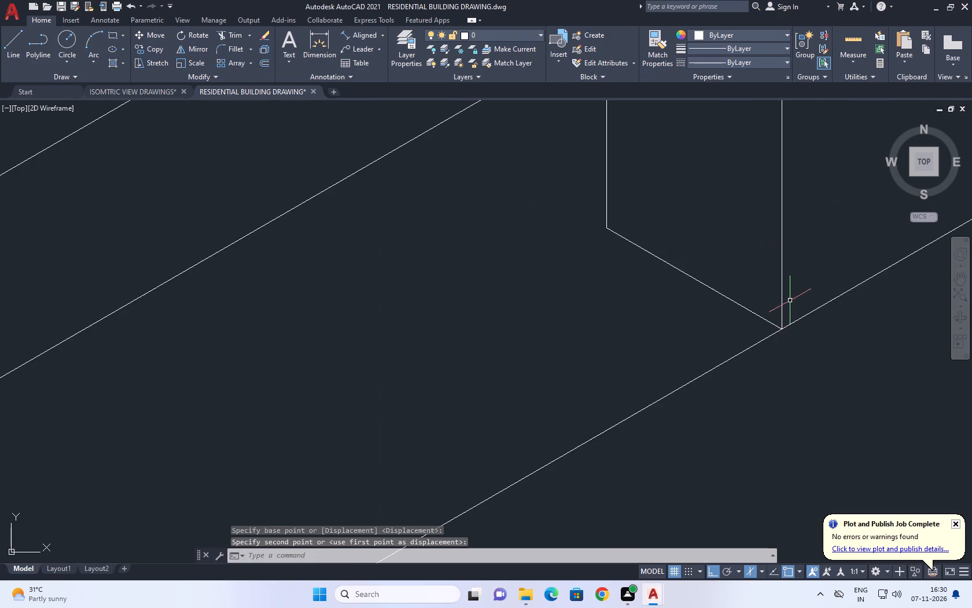
pyautogui.scroll(-7, 791, 303)
pyautogui.scroll(3, 687, 349)
pyautogui.click(662, 350)
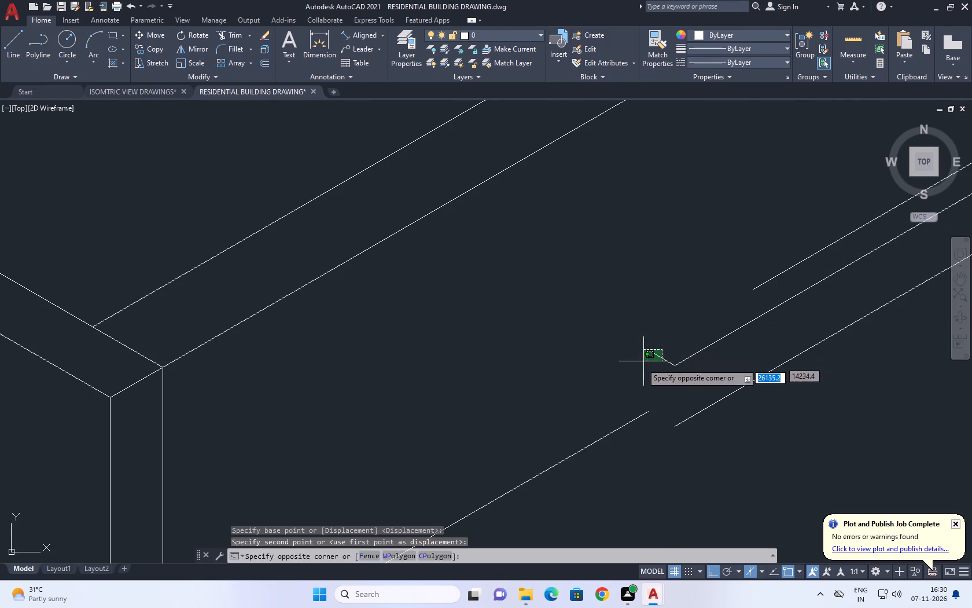
pyautogui.click(641, 364)
pyautogui.moveTo(663, 317); pyautogui.dragTo(644, 332, button='middle')
pyautogui.scroll(-2, 614, 340)
pyautogui.moveTo(668, 307); pyautogui.dragTo(632, 331, button='middle')
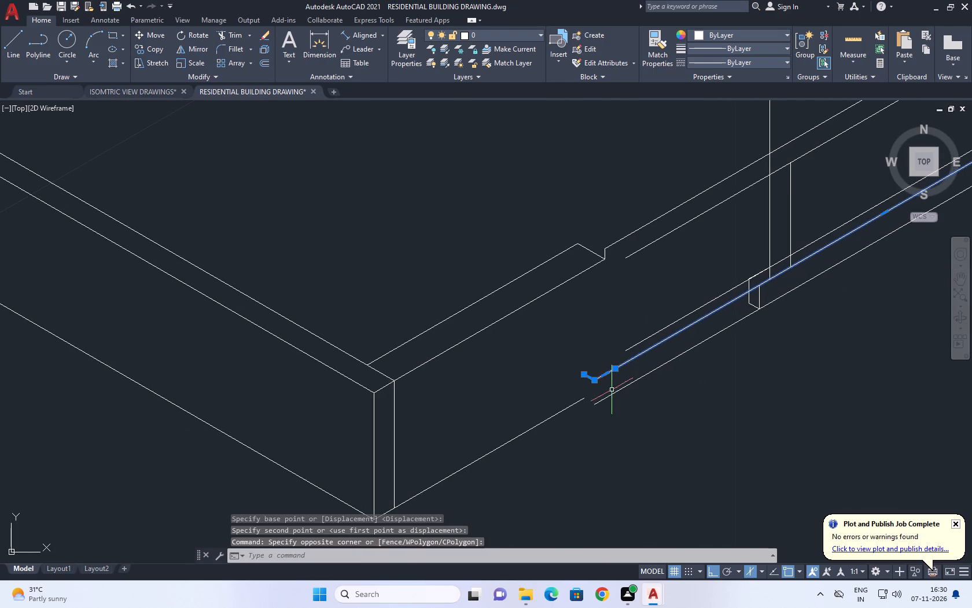
pyautogui.press('Escape')
pyautogui.scroll(1, 590, 378)
pyautogui.click(588, 378)
pyautogui.scroll(-2, 583, 365)
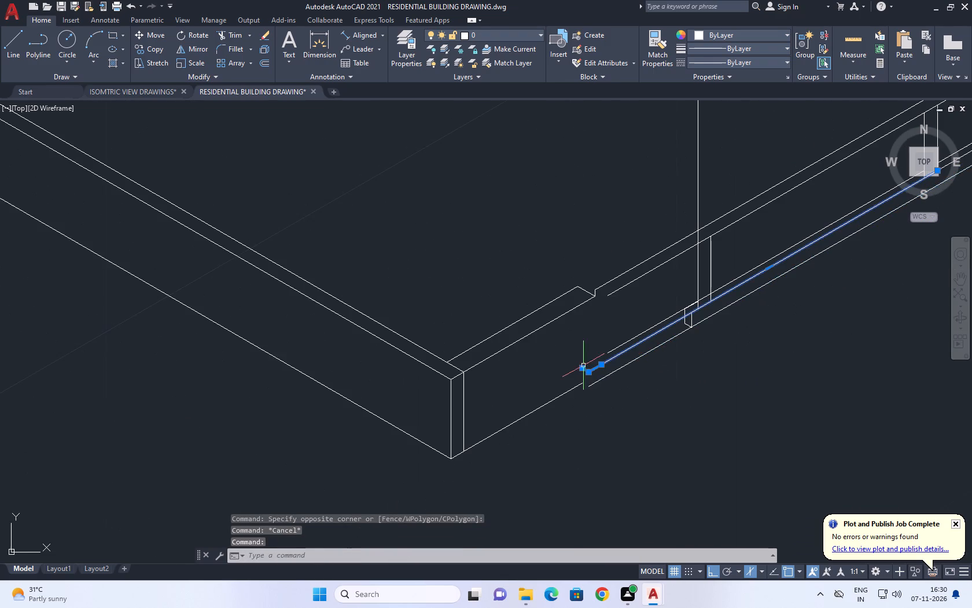
pyautogui.moveTo(634, 368); pyautogui.dragTo(625, 378, button='middle')
pyautogui.write('X')
pyautogui.press('space')
# Move the short slanted edge from the strip's old end to the top rear corner of the relocated end cap.
pyautogui.scroll(2, 591, 385)
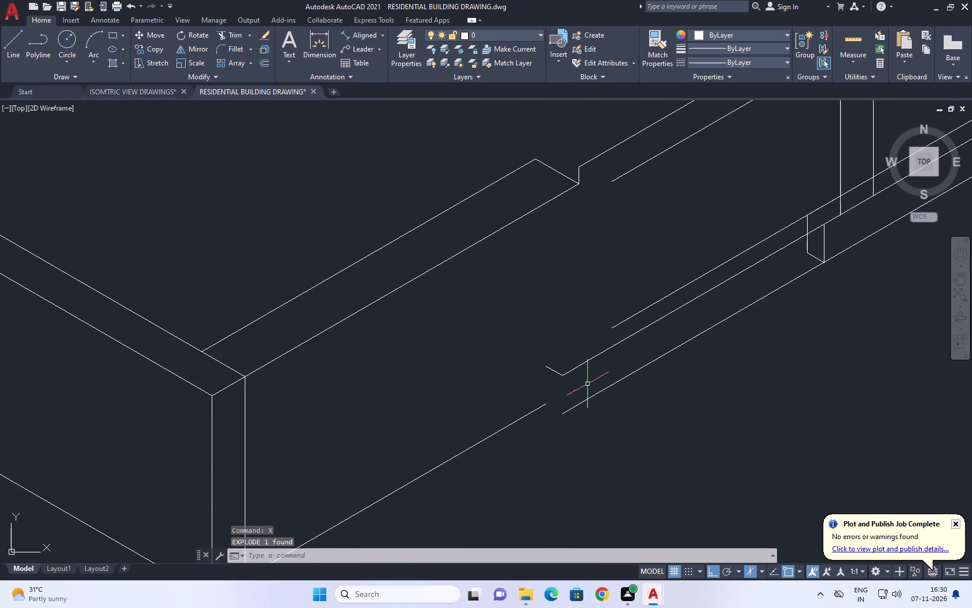
pyautogui.click(563, 375)
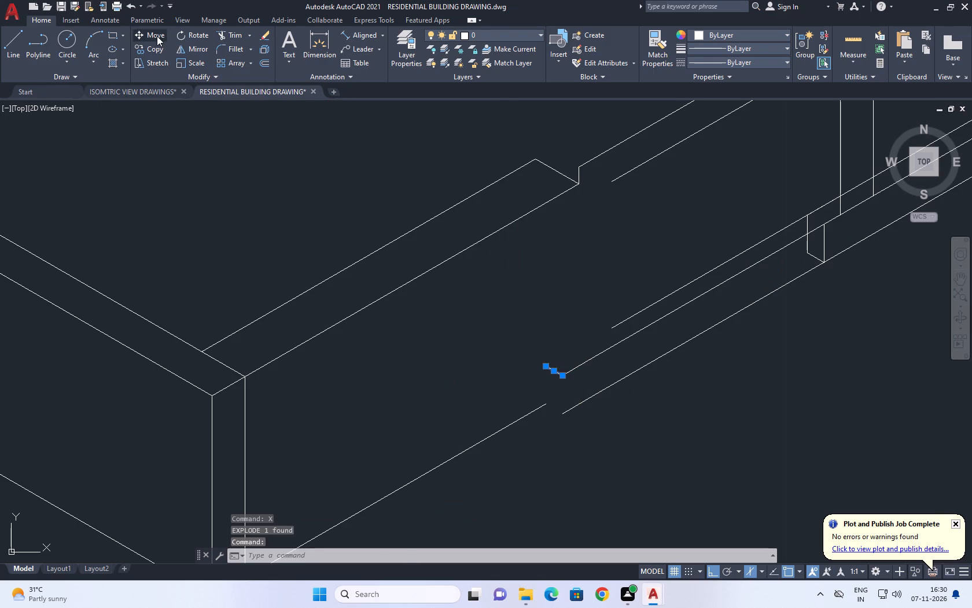
pyautogui.click(157, 36)
pyautogui.click(544, 365)
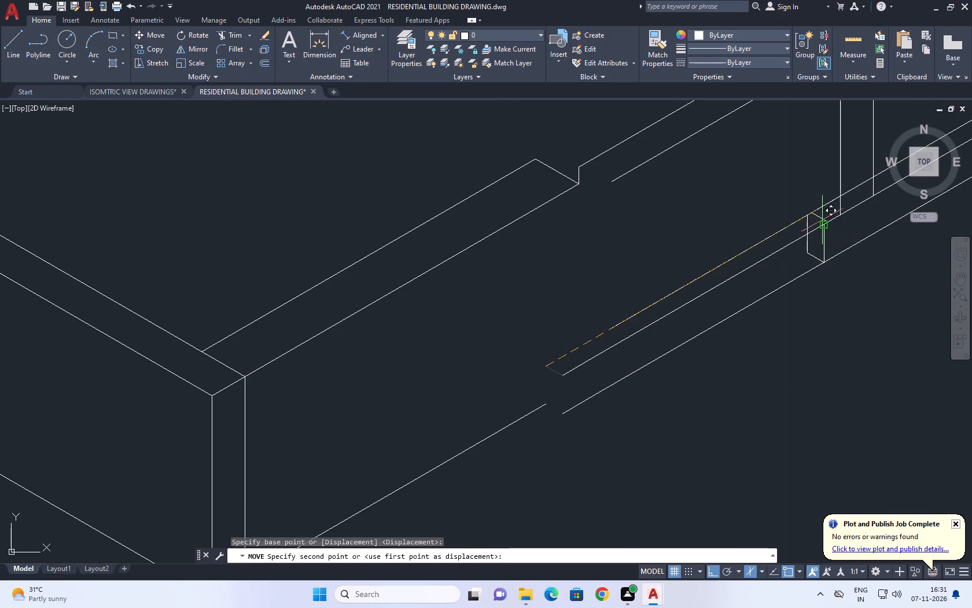
pyautogui.click(803, 216)
pyautogui.scroll(3, 819, 235)
pyautogui.scroll(-1, 819, 235)
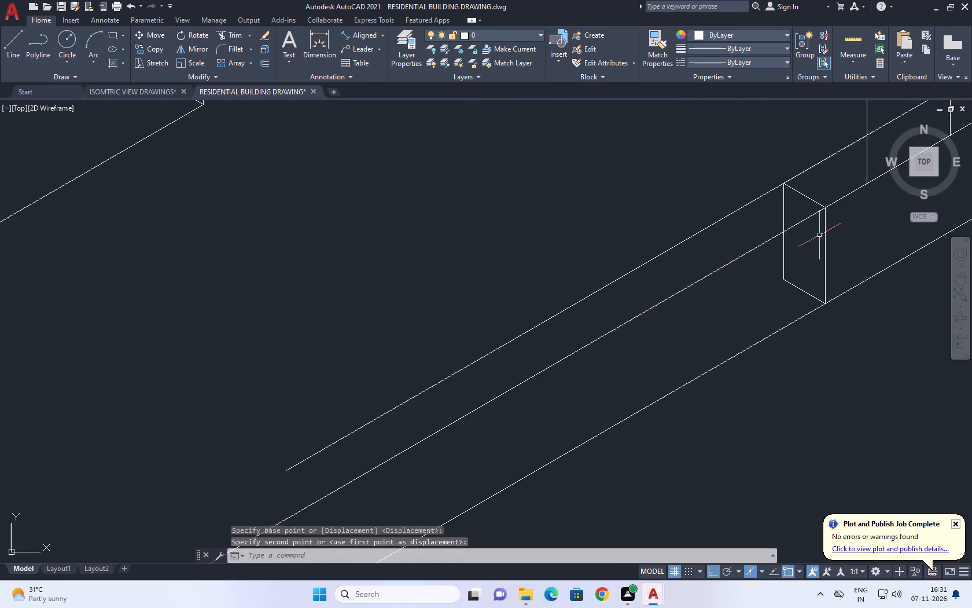
pyautogui.scroll(-3, 819, 235)
# Move the relocated end cap with its slanted top edge about 0.2 units at 210° along the strip, away from the post.
pyautogui.moveTo(820, 279); pyautogui.dragTo(693, 336, button='middle')
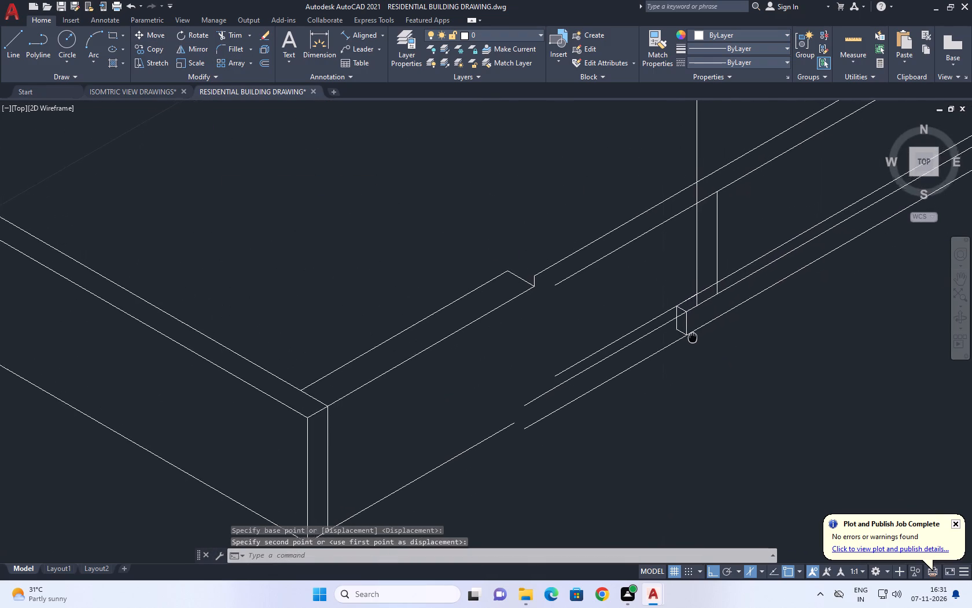
pyautogui.moveTo(693, 336); pyautogui.dragTo(650, 402, button='middle')
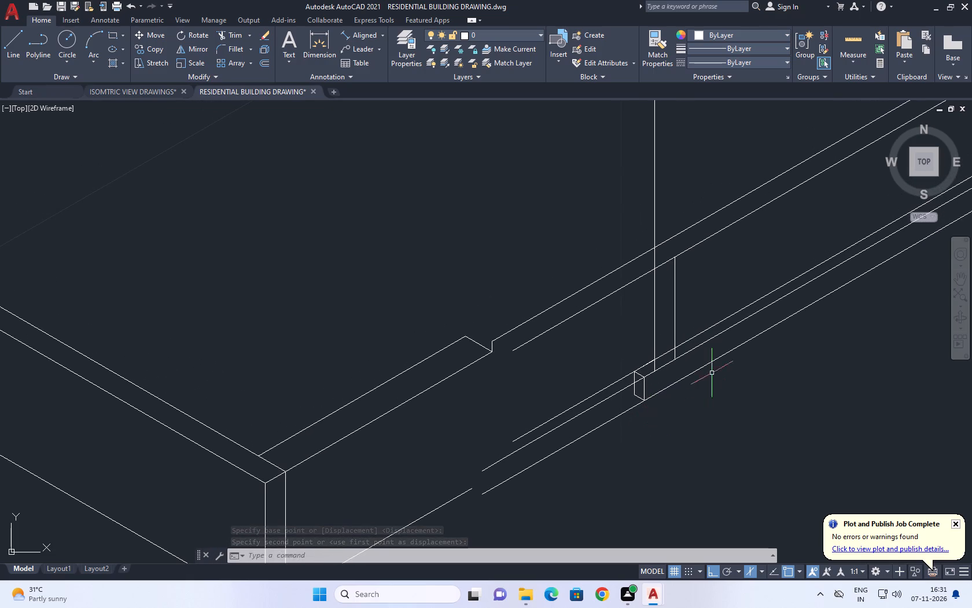
pyautogui.moveTo(711, 357); pyautogui.dragTo(680, 368, button='middle')
pyautogui.moveTo(625, 409); pyautogui.dragTo(631, 360, button='middle')
pyautogui.scroll(1, 630, 356)
pyautogui.click(579, 298)
pyautogui.moveTo(620, 396); pyautogui.dragTo(621, 407)
pyautogui.moveTo(594, 358); pyautogui.dragTo(605, 376, button='middle')
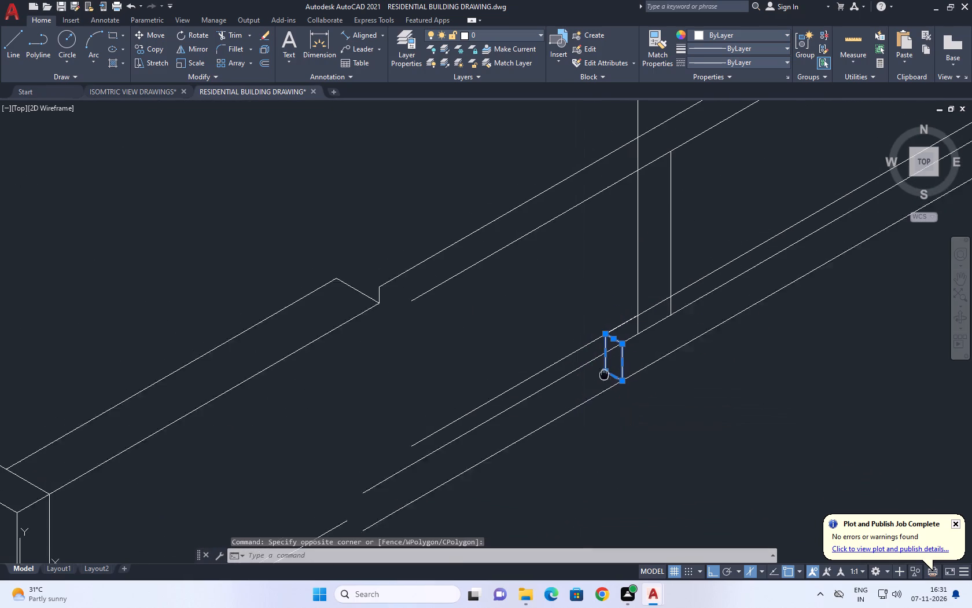
pyautogui.moveTo(605, 376); pyautogui.dragTo(606, 376, button='middle')
pyautogui.press('m')
pyautogui.press('space')
pyautogui.click(682, 342)
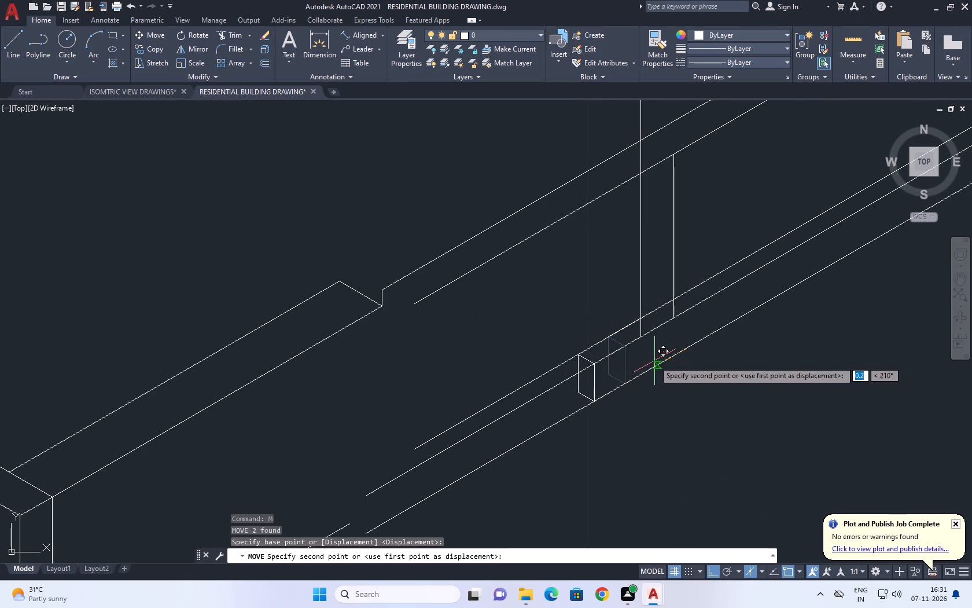
pyautogui.click(654, 361)
# Trim the bottom strip's long edges beyond and inside the relocated end cap, and remove the leftover segments.
pyautogui.scroll(1, 560, 367)
pyautogui.moveTo(612, 425); pyautogui.dragTo(618, 339, button='middle')
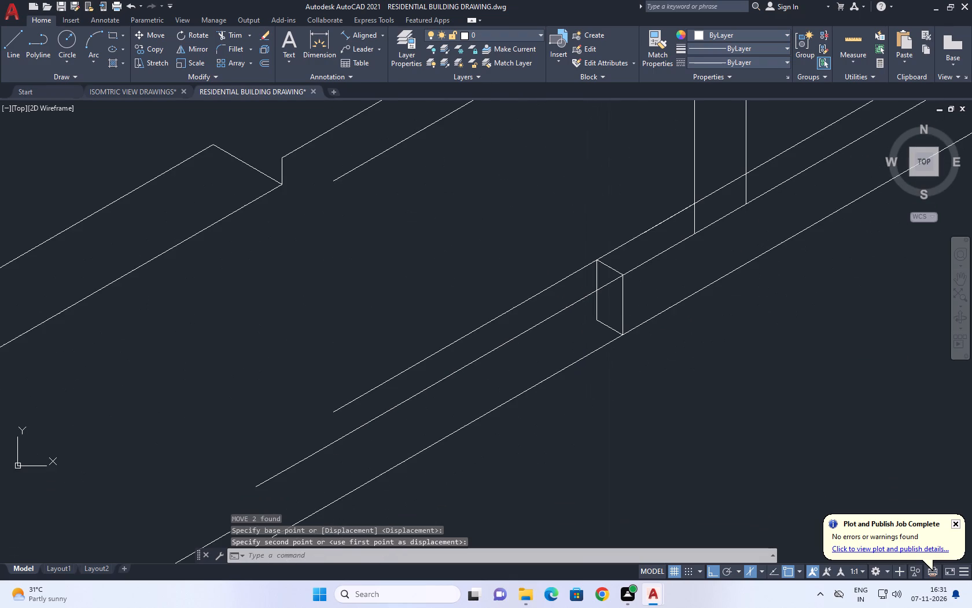
pyautogui.write('TR')
pyautogui.press('space')
pyautogui.click(538, 280)
pyautogui.click(566, 404)
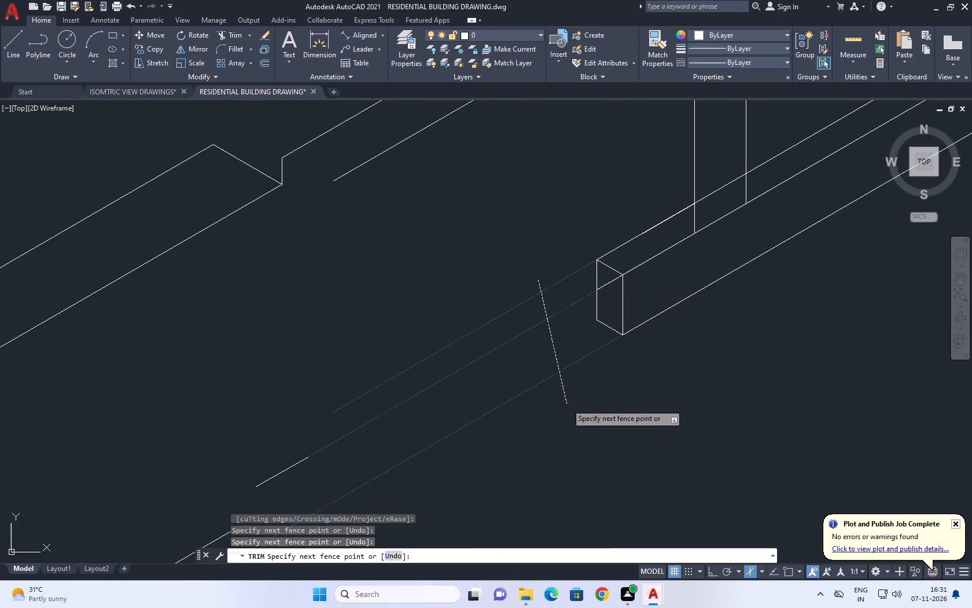
pyautogui.click(606, 285)
pyautogui.scroll(-1, 526, 358)
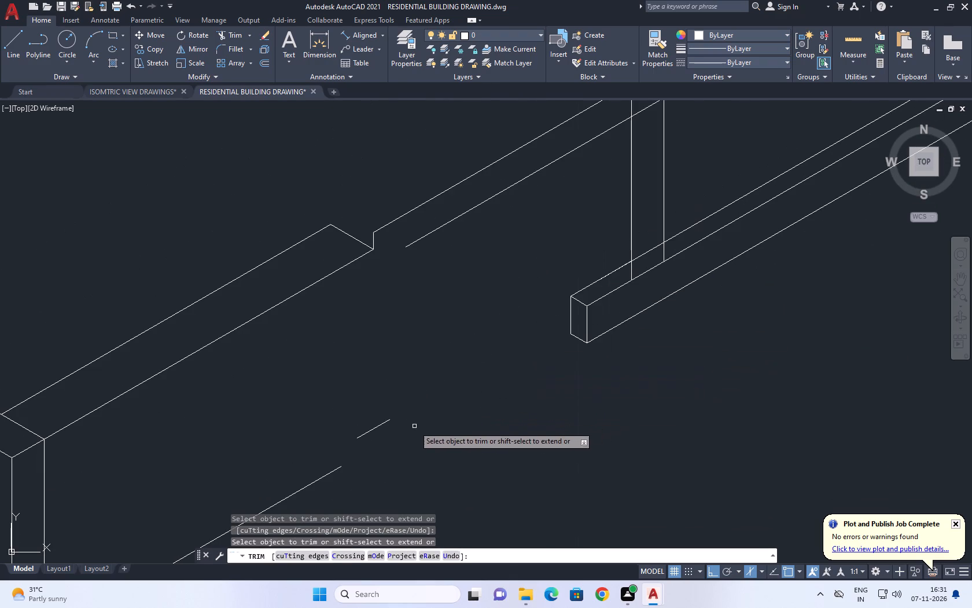
pyautogui.click(393, 438)
pyautogui.click(370, 397)
pyautogui.press('space')
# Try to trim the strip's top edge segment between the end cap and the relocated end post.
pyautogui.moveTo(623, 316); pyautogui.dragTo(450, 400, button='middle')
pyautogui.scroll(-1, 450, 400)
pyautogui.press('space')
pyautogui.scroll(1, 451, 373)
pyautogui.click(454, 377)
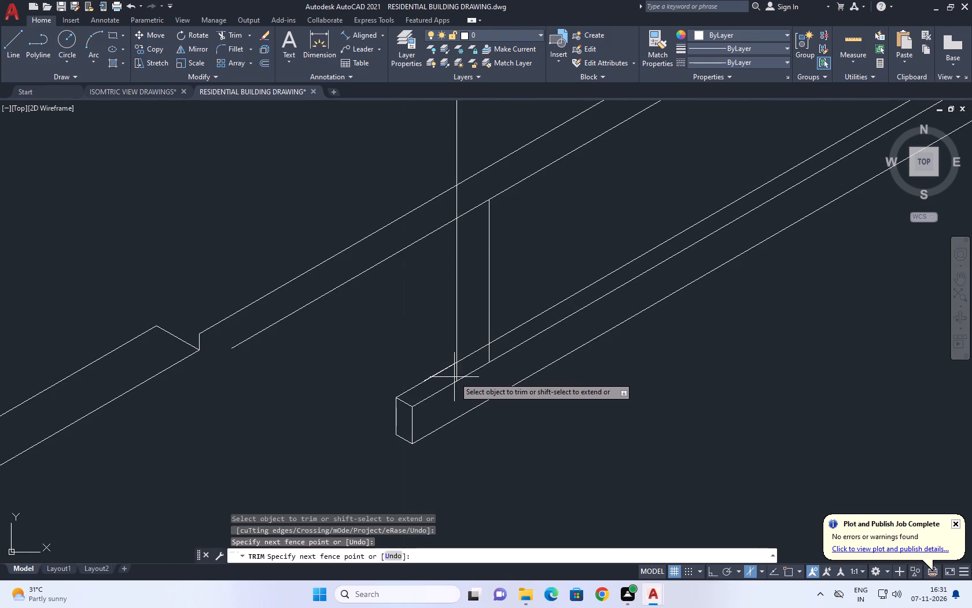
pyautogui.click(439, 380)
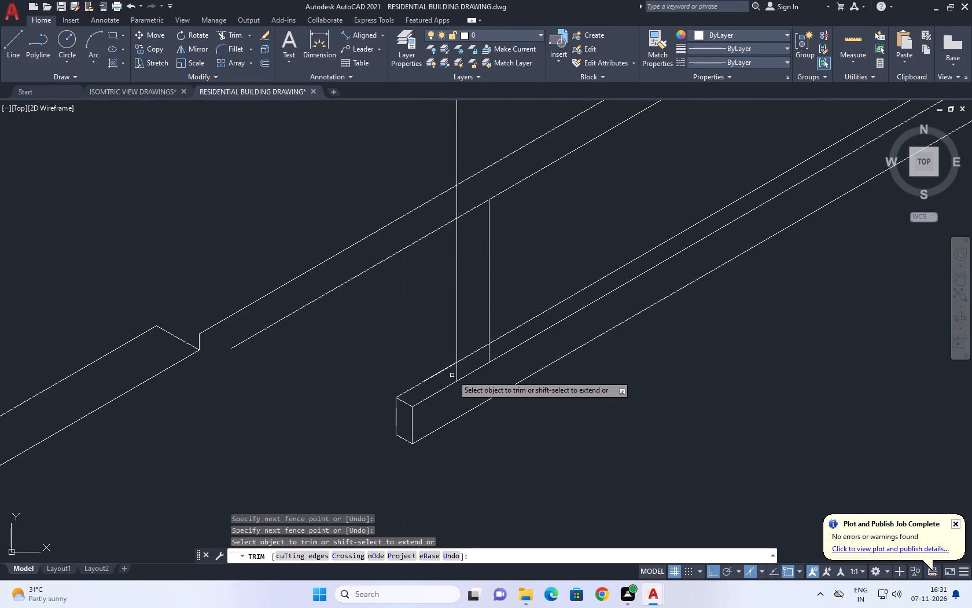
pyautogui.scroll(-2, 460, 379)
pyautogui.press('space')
# Delete the vertical line running from the slab's corner notch down to the base wall's top edge.
pyautogui.scroll(-2, 518, 399)
pyautogui.moveTo(613, 368); pyautogui.dragTo(608, 384, button='middle')
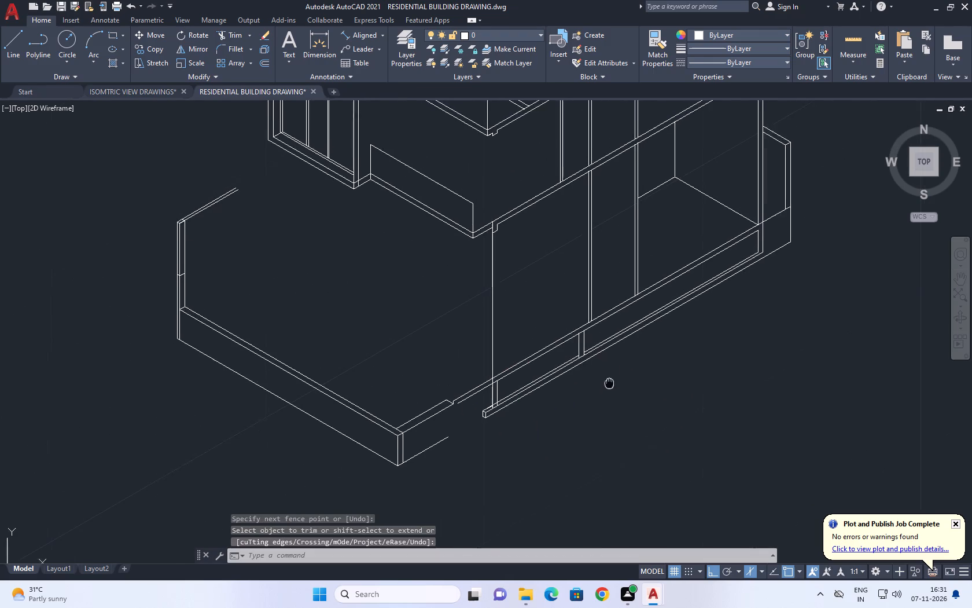
pyautogui.moveTo(608, 384); pyautogui.dragTo(541, 384, button='middle')
pyautogui.scroll(3, 424, 406)
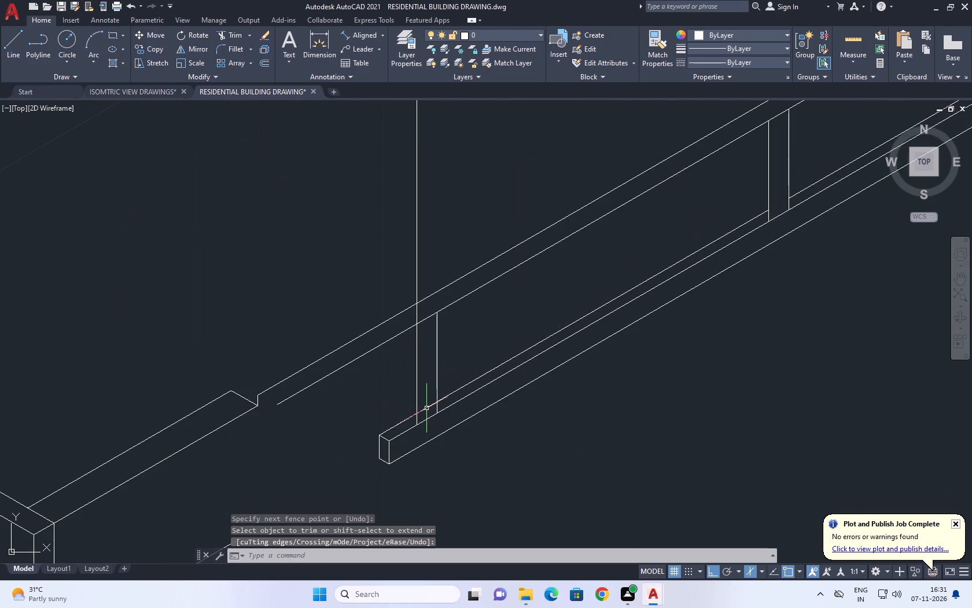
pyautogui.moveTo(434, 354); pyautogui.dragTo(448, 381, button='middle')
pyautogui.scroll(-3, 466, 371)
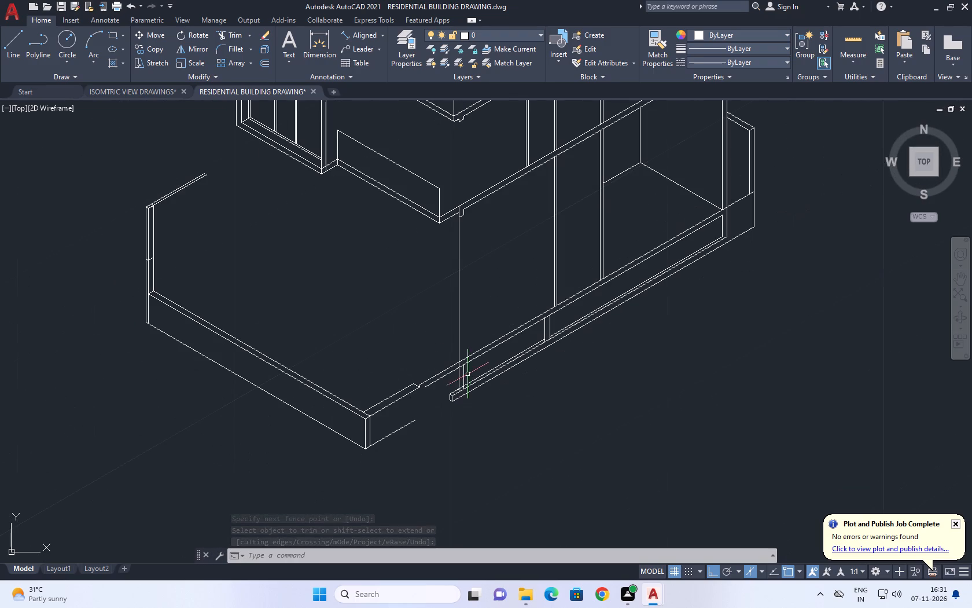
pyautogui.click(469, 299)
pyautogui.click(455, 299)
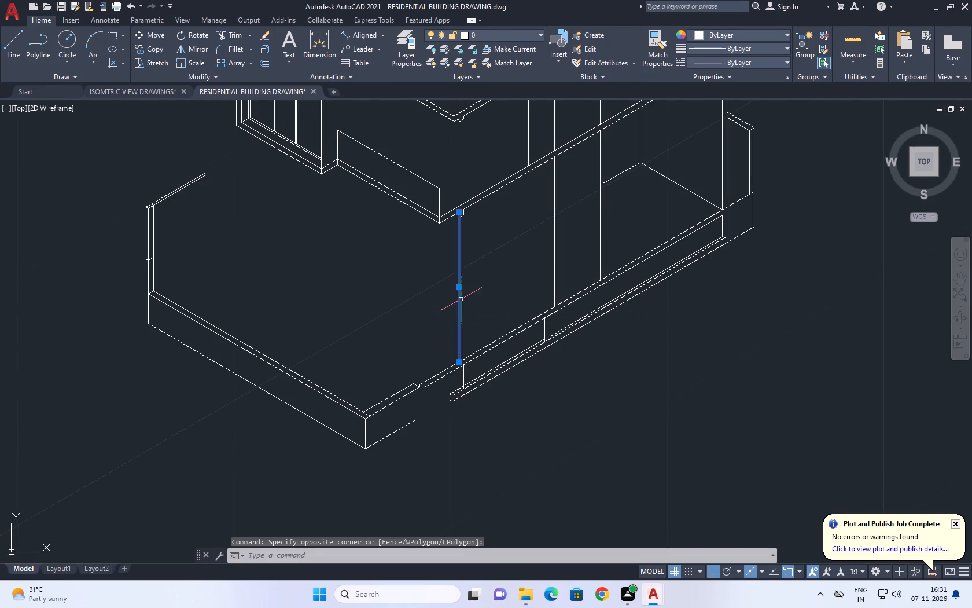
pyautogui.press('Delete')
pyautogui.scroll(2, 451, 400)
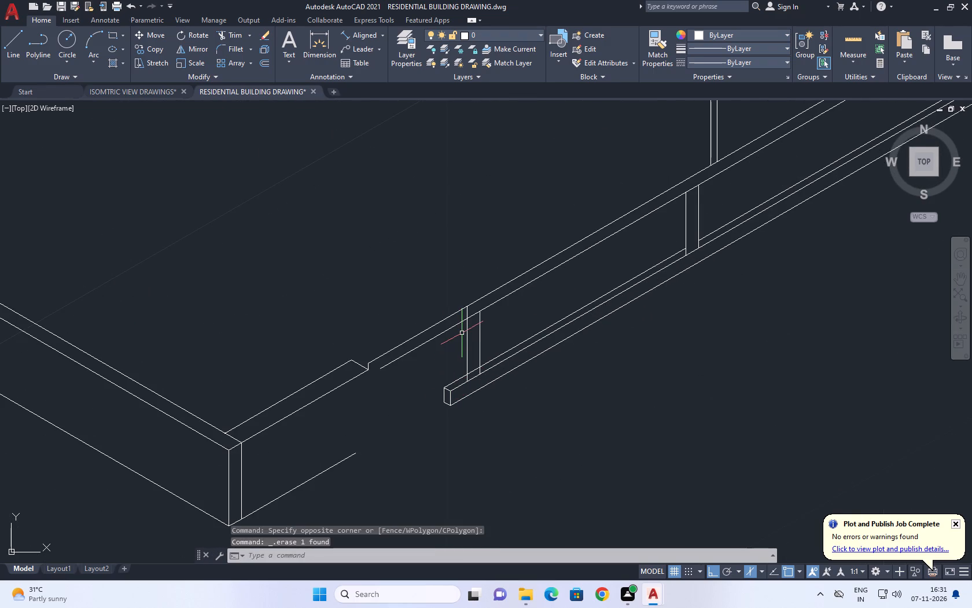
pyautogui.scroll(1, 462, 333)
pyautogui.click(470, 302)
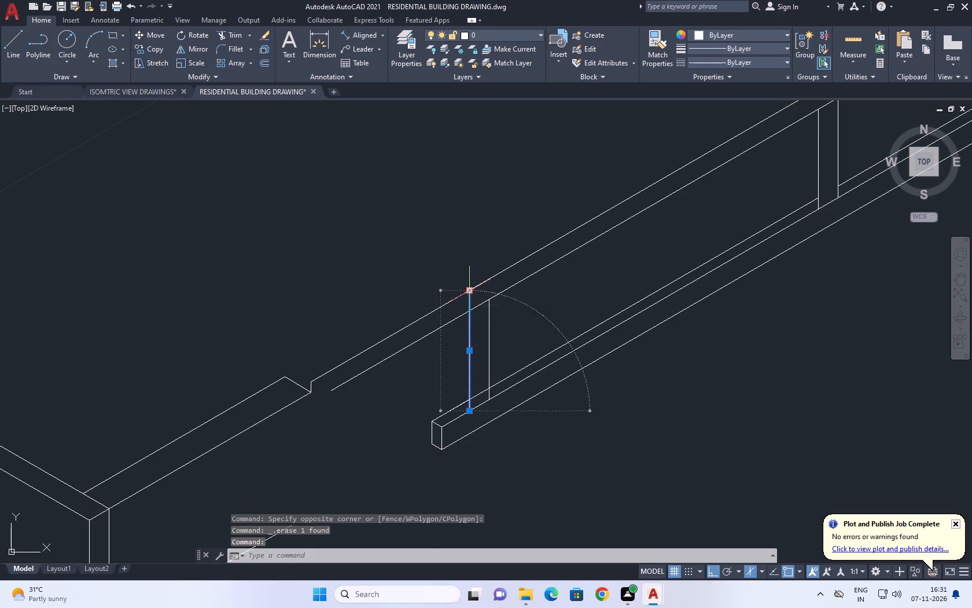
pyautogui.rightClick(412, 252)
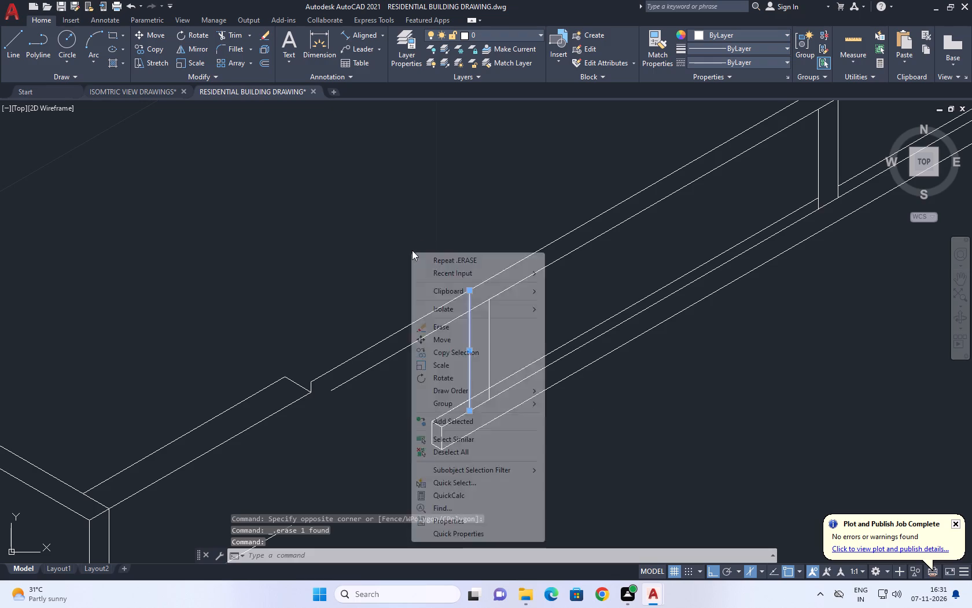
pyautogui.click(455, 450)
# Trim the base wall's two upper edges beyond the relocated end post and remove the vertical stub at the old corner.
pyautogui.moveTo(395, 307); pyautogui.dragTo(411, 346, button='middle')
pyautogui.write('TR')
pyautogui.press('space')
pyautogui.click(396, 353)
pyautogui.click(390, 444)
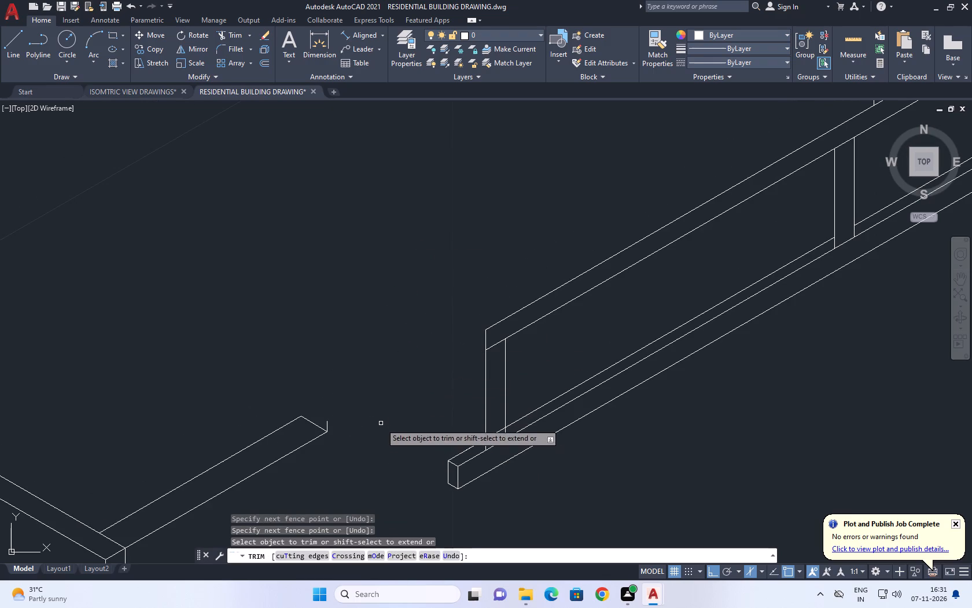
pyautogui.scroll(1, 355, 422)
pyautogui.click(310, 428)
pyautogui.scroll(-2, 401, 396)
pyautogui.press('space')
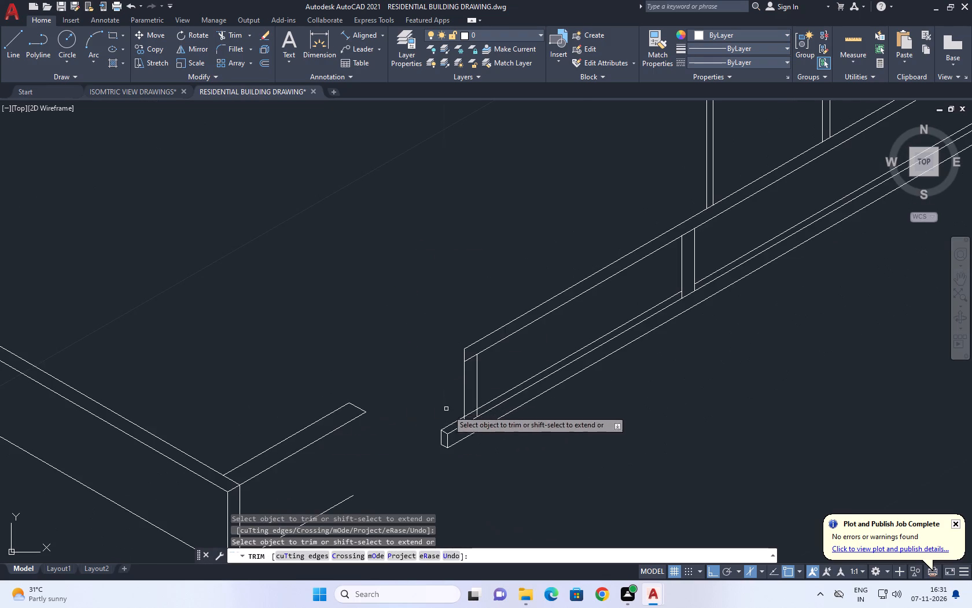
# Move the low wall's corner assembly from its open bottom edge endpoint to the bottom corner of the strip's end cap.
pyautogui.scroll(-1, 365, 401)
pyautogui.moveTo(362, 406); pyautogui.dragTo(454, 346, button='middle')
pyautogui.click(470, 327)
pyautogui.click(360, 473)
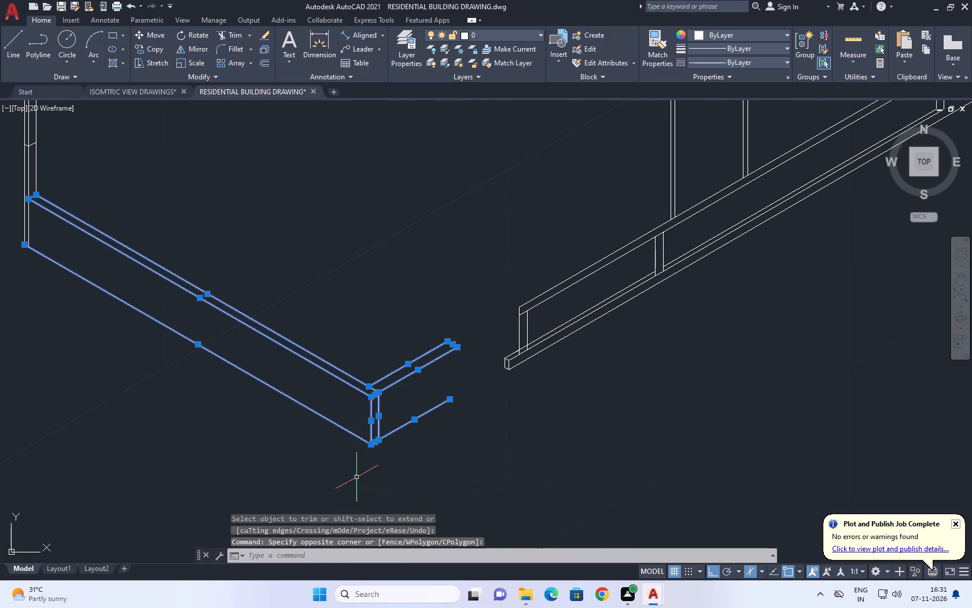
pyautogui.moveTo(448, 495); pyautogui.dragTo(432, 470)
pyautogui.click(338, 334)
pyautogui.moveTo(462, 390); pyautogui.dragTo(506, 388, button='middle')
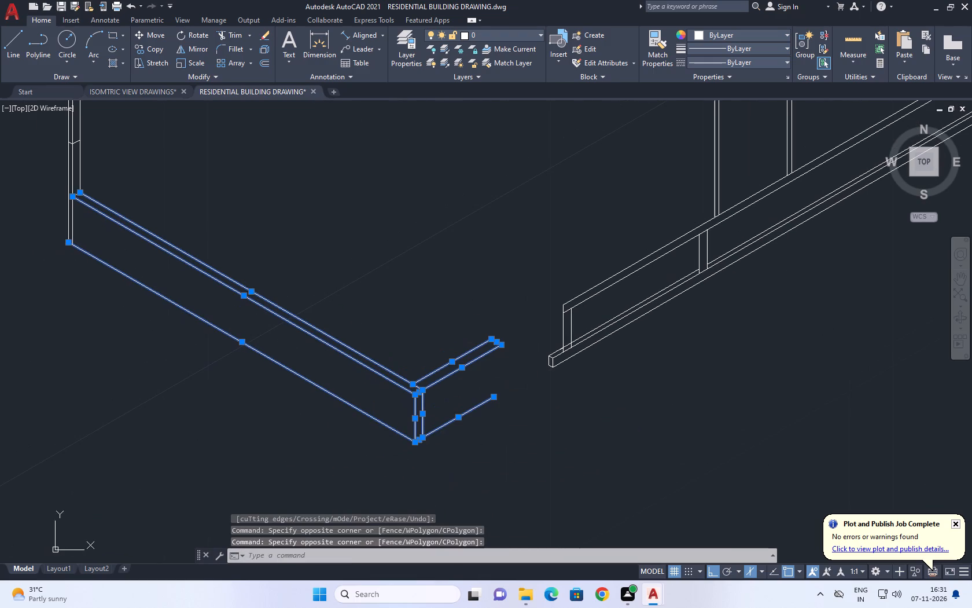
pyautogui.write('M')
pyautogui.press('space')
pyautogui.scroll(1, 514, 383)
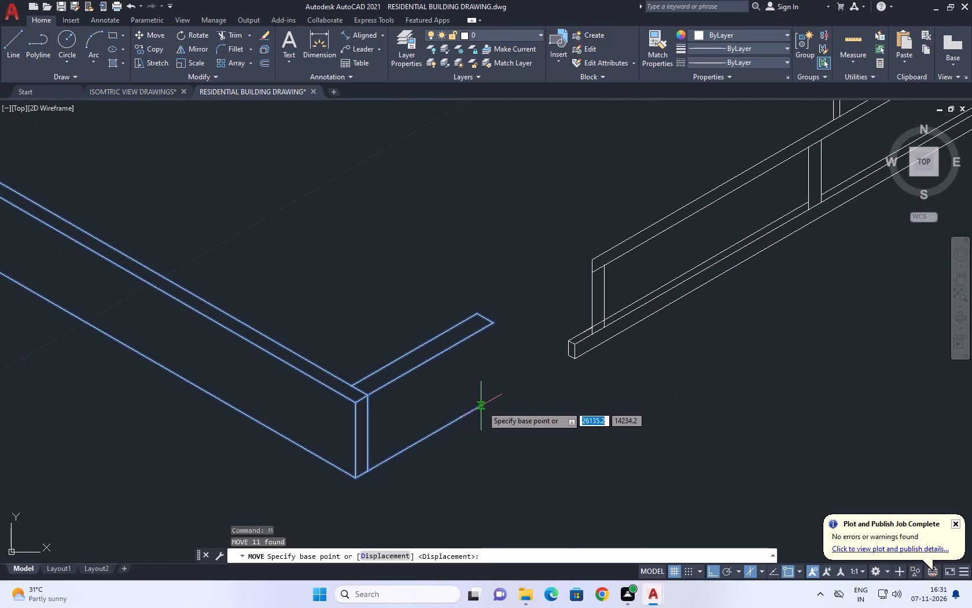
pyautogui.click(482, 406)
pyautogui.scroll(2, 575, 360)
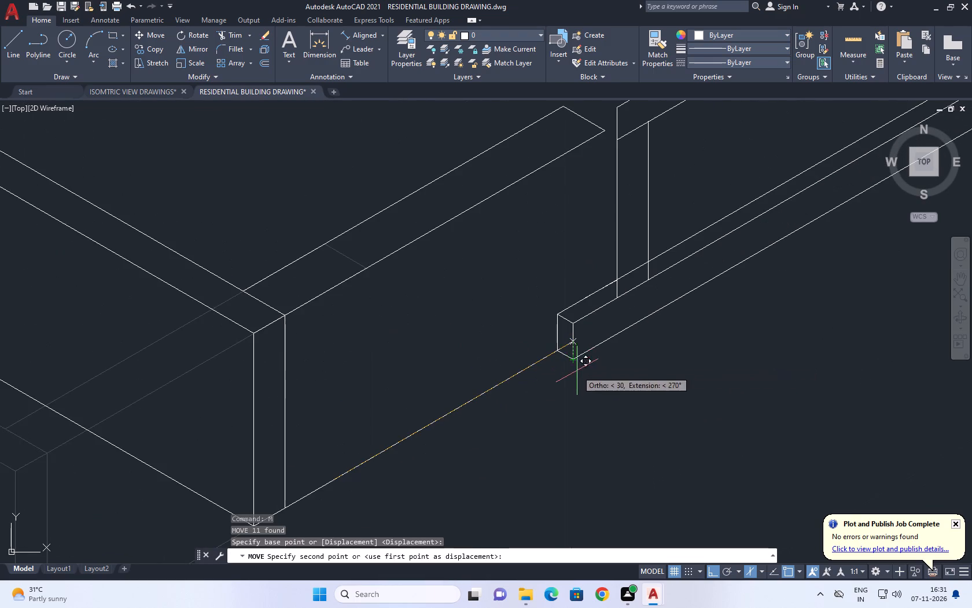
pyautogui.click(572, 358)
# Delete the short leftover segment between the strip's end cap and the base wall's end post.
pyautogui.scroll(-1, 569, 382)
pyautogui.moveTo(603, 320); pyautogui.dragTo(598, 338, button='middle')
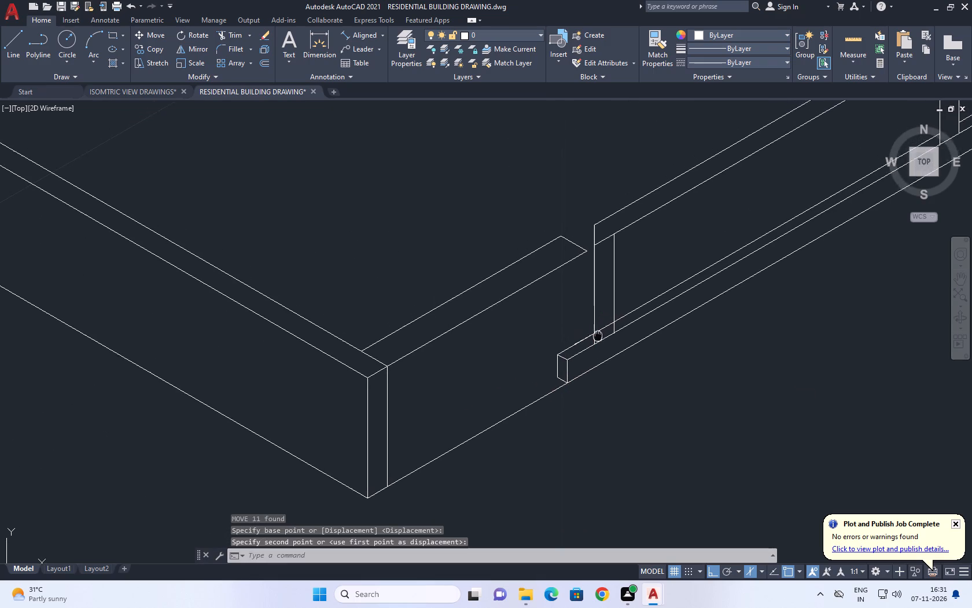
pyautogui.moveTo(598, 338); pyautogui.dragTo(594, 364, button='middle')
pyautogui.moveTo(559, 287); pyautogui.dragTo(548, 342, button='middle')
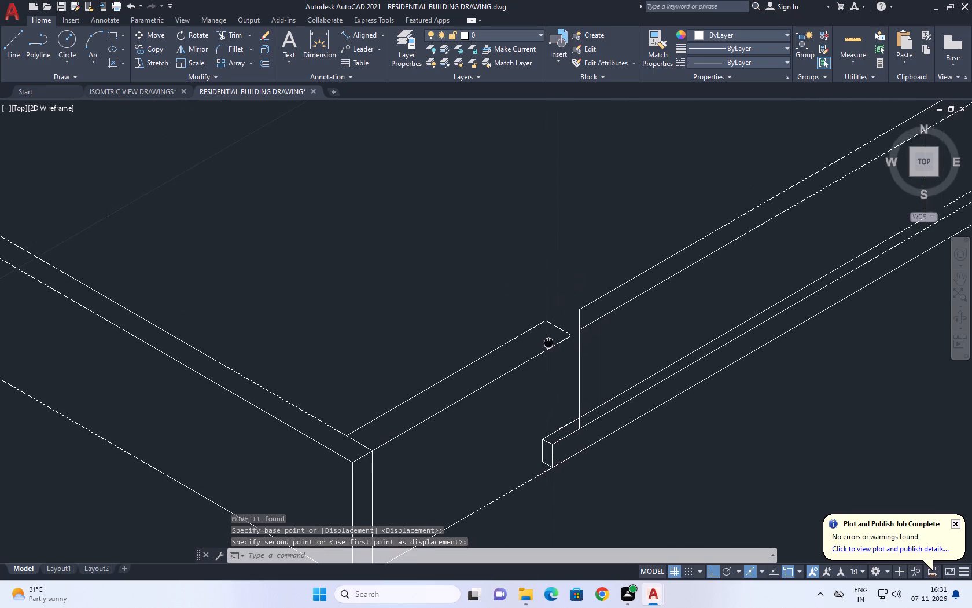
pyautogui.moveTo(548, 342); pyautogui.dragTo(545, 350, button='middle')
pyautogui.click(560, 436)
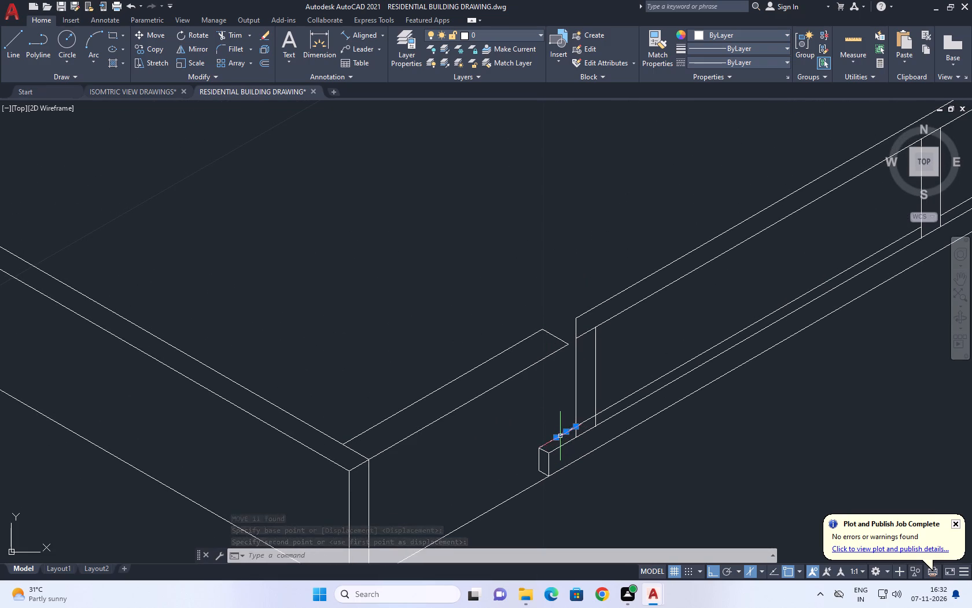
pyautogui.press('Delete')
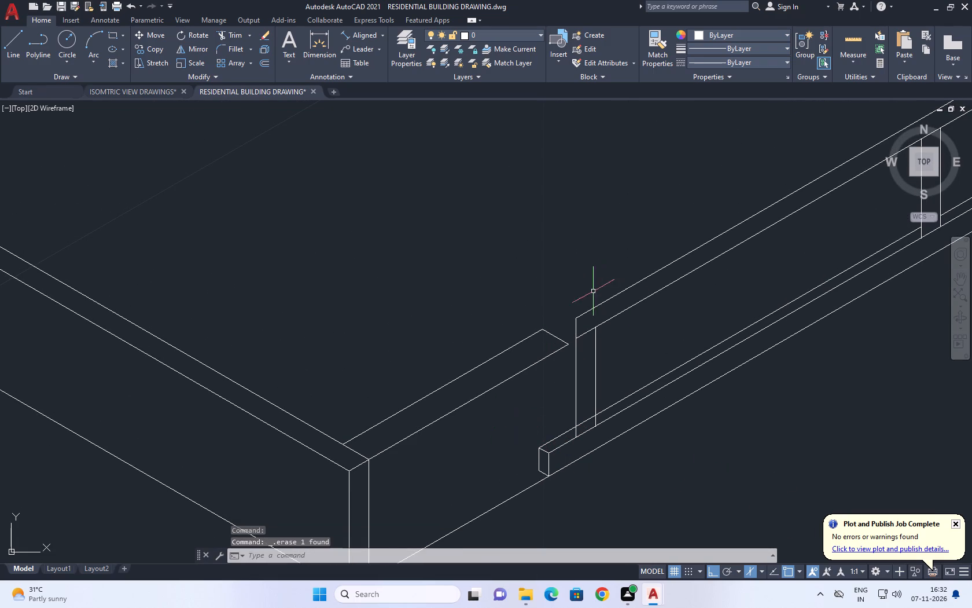
# Stretch the open top end of the low wall's short return to meet the vertical edge of the end post.
pyautogui.moveTo(593, 291); pyautogui.dragTo(628, 310, button='middle')
pyautogui.scroll(2, 626, 328)
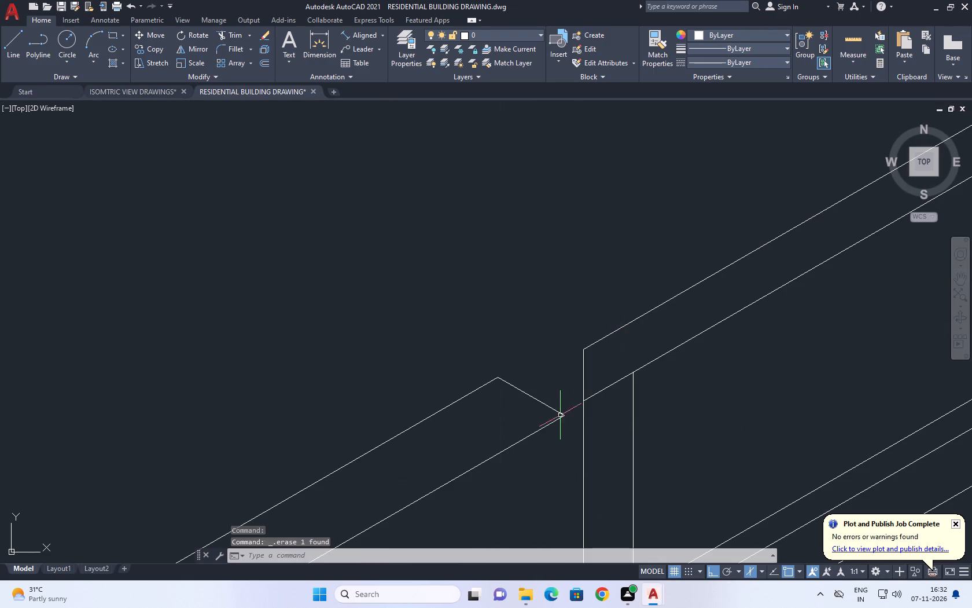
pyautogui.click(567, 426)
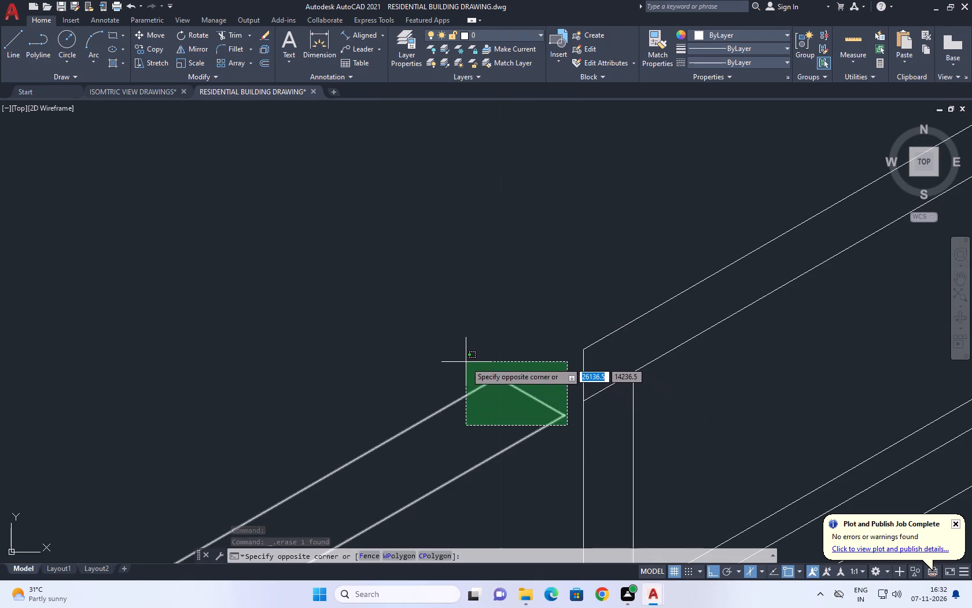
pyautogui.click(466, 361)
pyautogui.press('s')
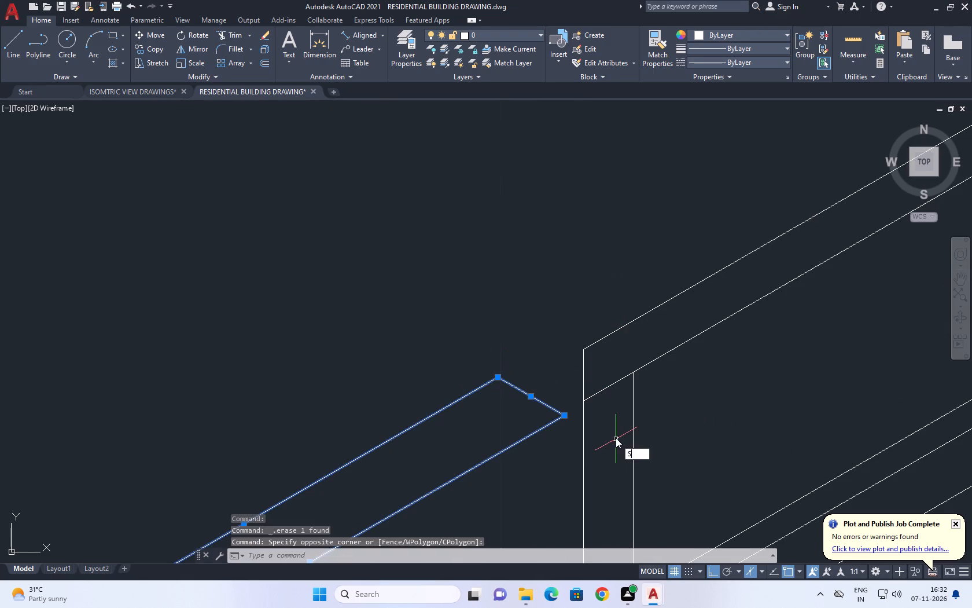
pyautogui.press('space')
pyautogui.click(565, 416)
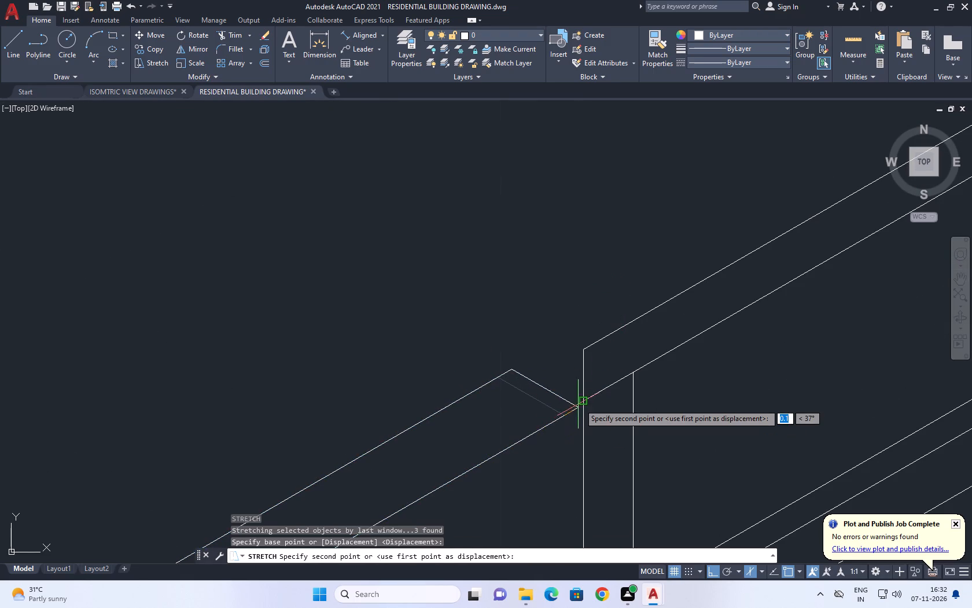
pyautogui.scroll(4, 586, 404)
pyautogui.click(570, 420)
pyautogui.scroll(-2, 589, 401)
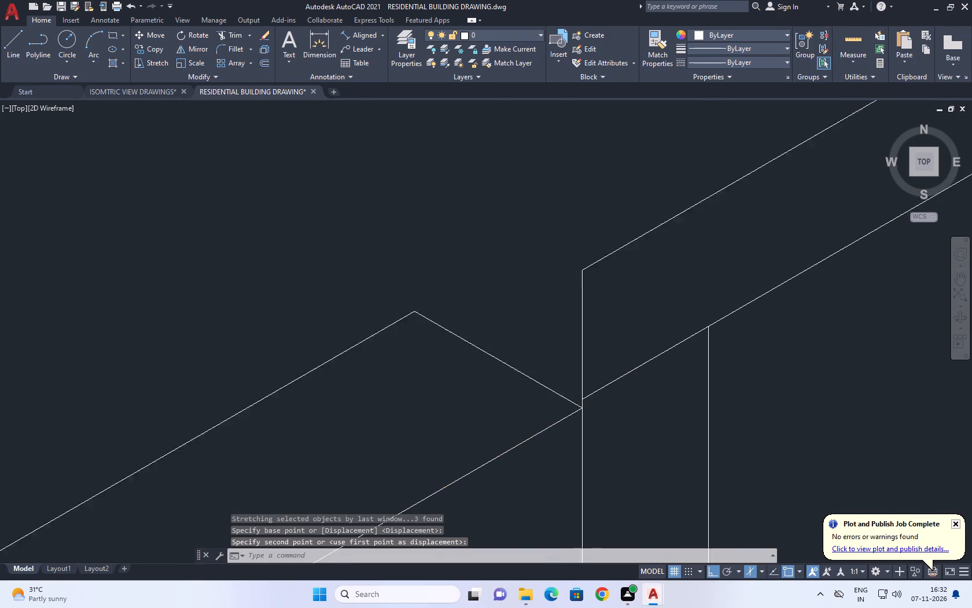
pyautogui.scroll(-6, 589, 401)
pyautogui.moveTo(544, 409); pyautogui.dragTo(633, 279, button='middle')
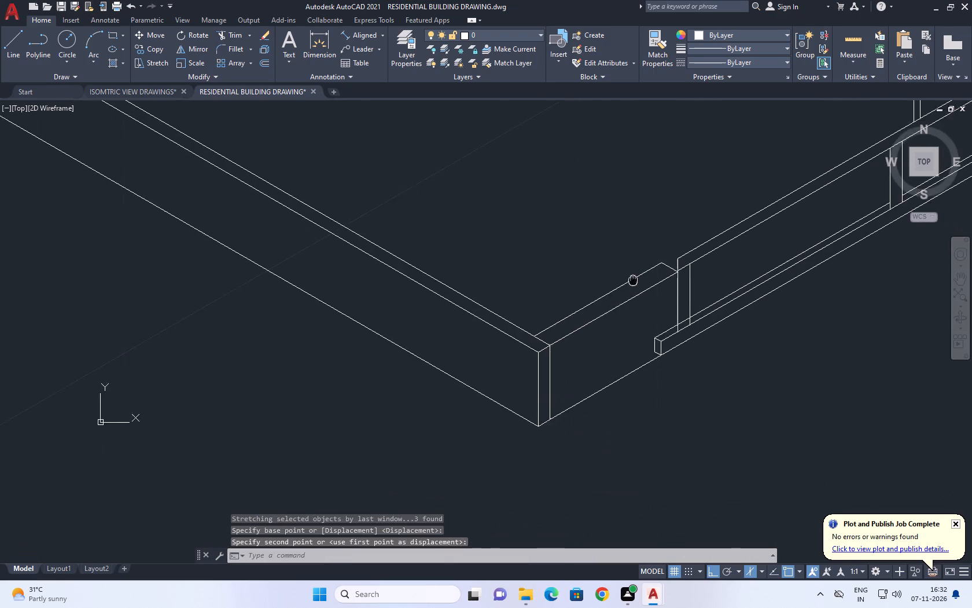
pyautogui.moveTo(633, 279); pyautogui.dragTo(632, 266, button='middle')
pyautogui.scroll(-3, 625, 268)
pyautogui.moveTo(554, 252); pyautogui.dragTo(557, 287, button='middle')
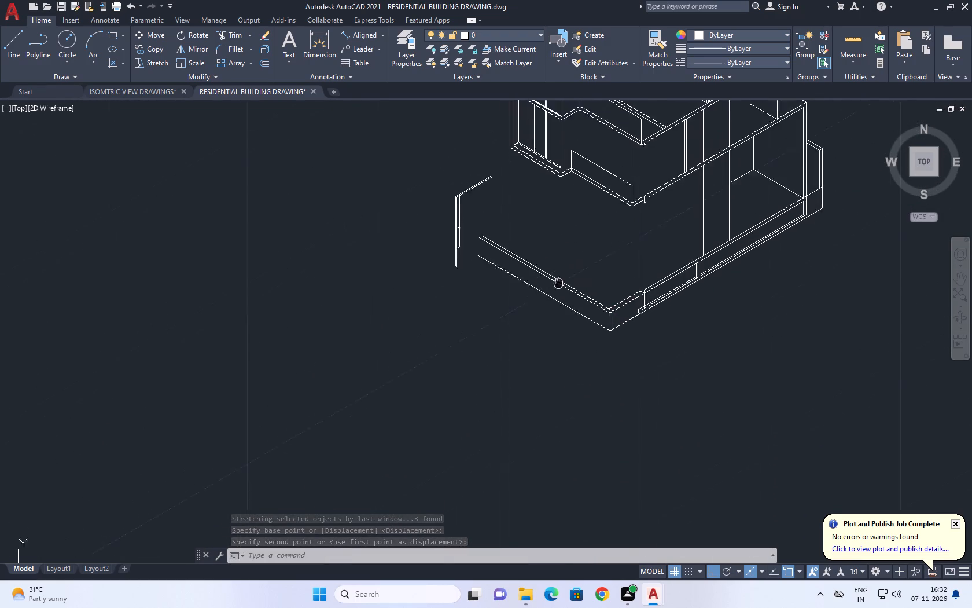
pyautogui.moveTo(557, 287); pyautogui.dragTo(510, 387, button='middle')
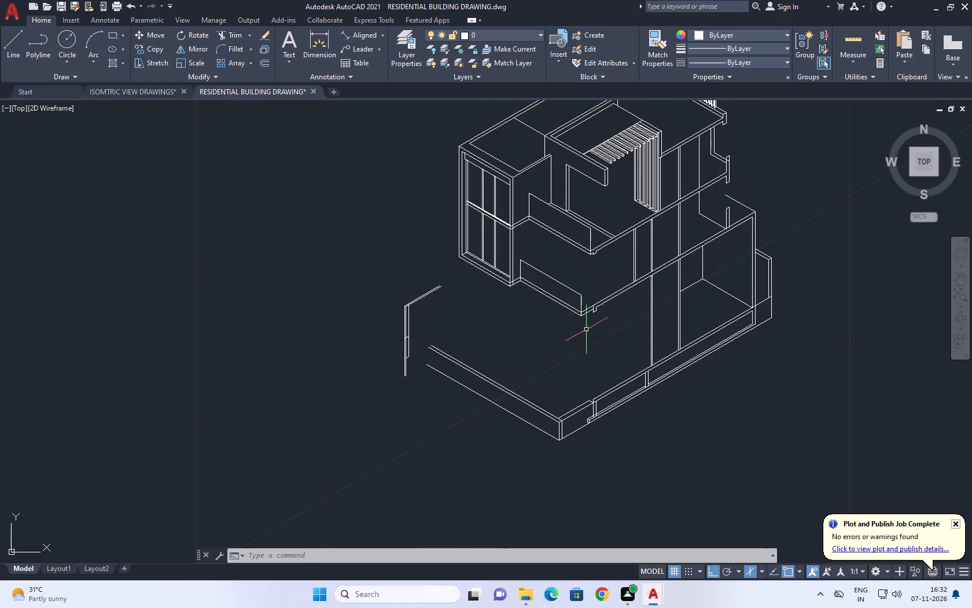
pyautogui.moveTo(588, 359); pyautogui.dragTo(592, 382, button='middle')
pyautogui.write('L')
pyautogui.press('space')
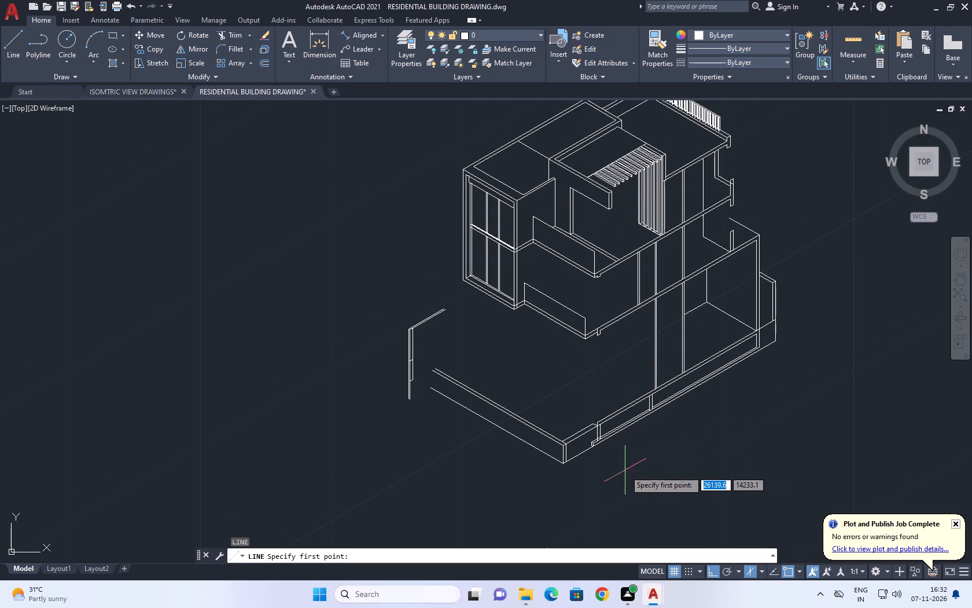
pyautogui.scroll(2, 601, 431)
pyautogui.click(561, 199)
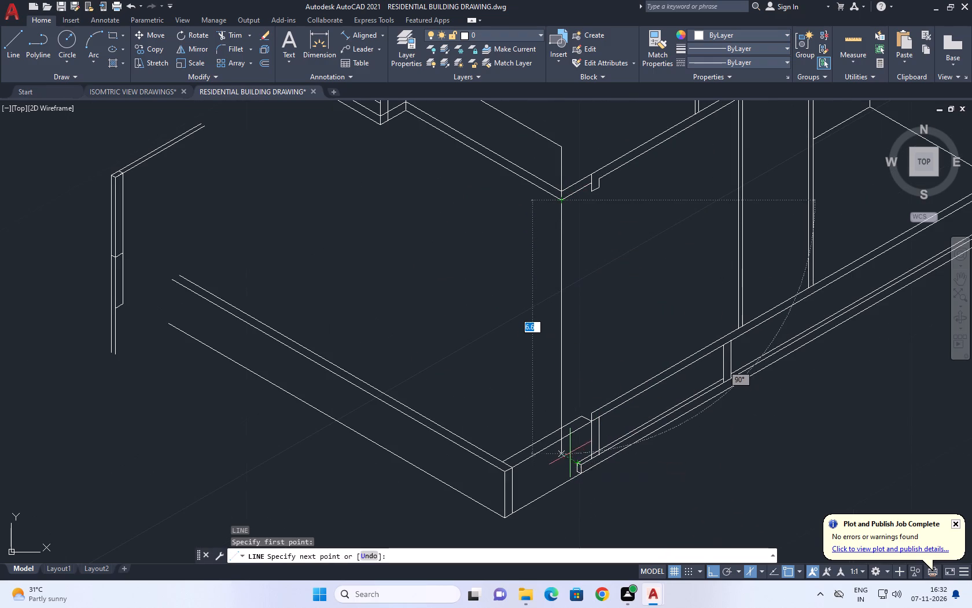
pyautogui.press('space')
# Draw a long line at 150° from the top corner of the base wall's end post, parallel to the low wall.
pyautogui.moveTo(568, 413); pyautogui.dragTo(576, 433, button='middle')
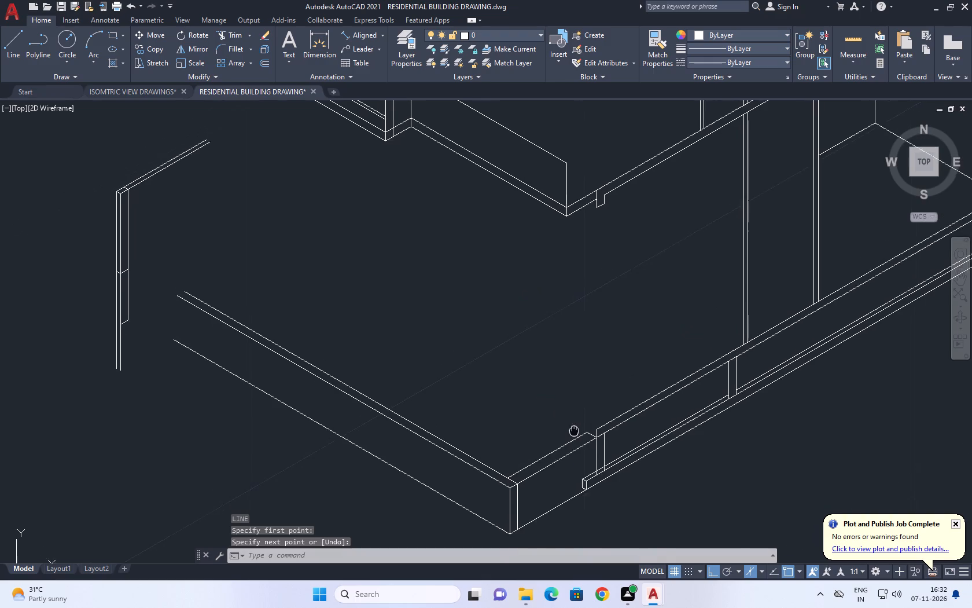
pyautogui.moveTo(576, 433); pyautogui.dragTo(577, 436, button='middle')
pyautogui.press('space')
pyautogui.click(599, 437)
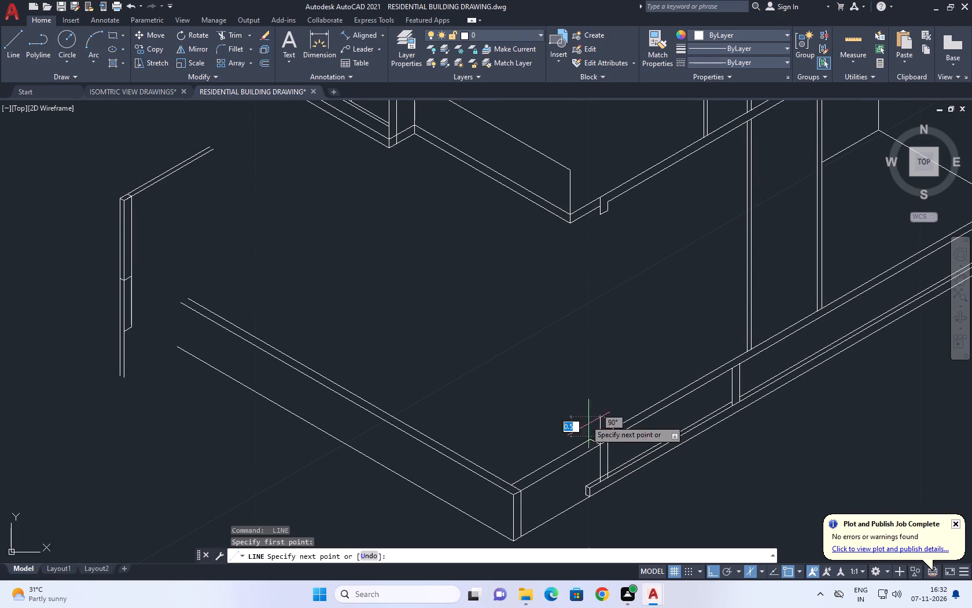
pyautogui.press('F5')
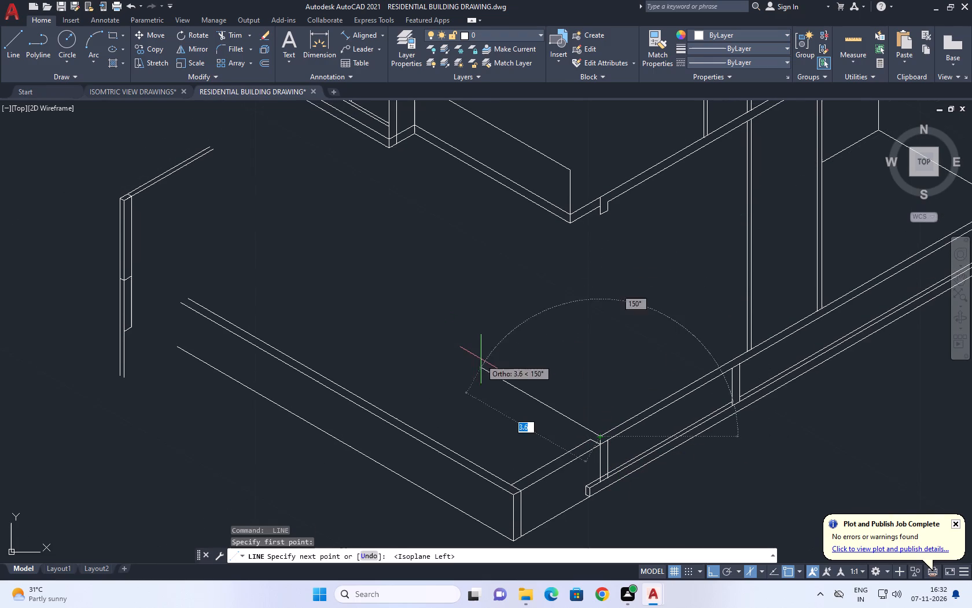
pyautogui.click(332, 269)
pyautogui.press('space')
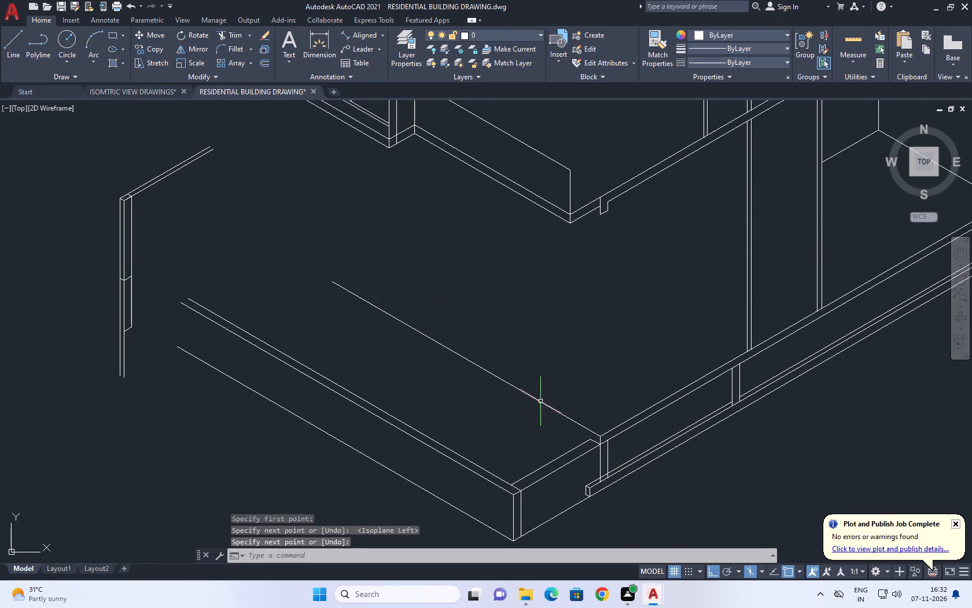
pyautogui.click(532, 397)
# Draw a vertical line about 5.3 long from the slab's lower corner down past the new sloping line.
pyautogui.press('space')
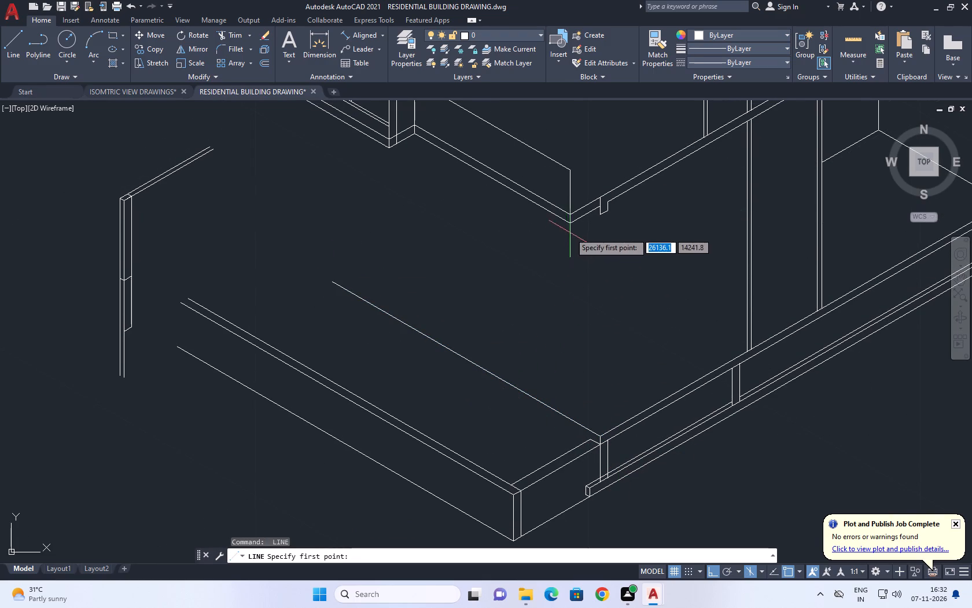
pyautogui.click(569, 226)
pyautogui.scroll(2, 566, 431)
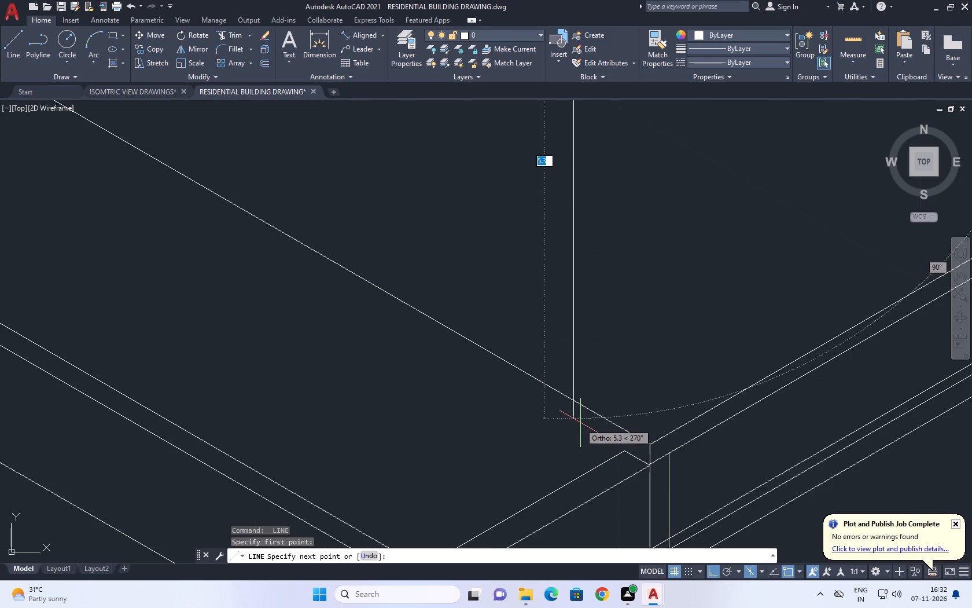
pyautogui.click(581, 422)
pyautogui.press('space')
# Move the new sloping line about 0.2 at 30° along the base wall's top edge, away from the end post corner.
pyautogui.moveTo(638, 424); pyautogui.dragTo(609, 398, button='middle')
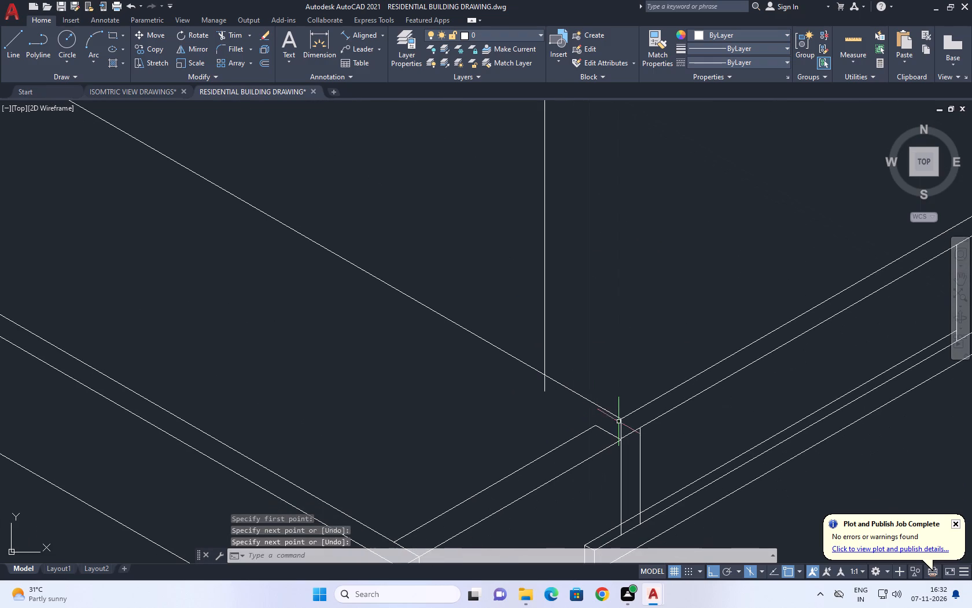
pyautogui.click(605, 409)
pyautogui.moveTo(629, 376); pyautogui.dragTo(567, 397, button='middle')
pyautogui.write('M')
pyautogui.press('space')
pyautogui.click(566, 397)
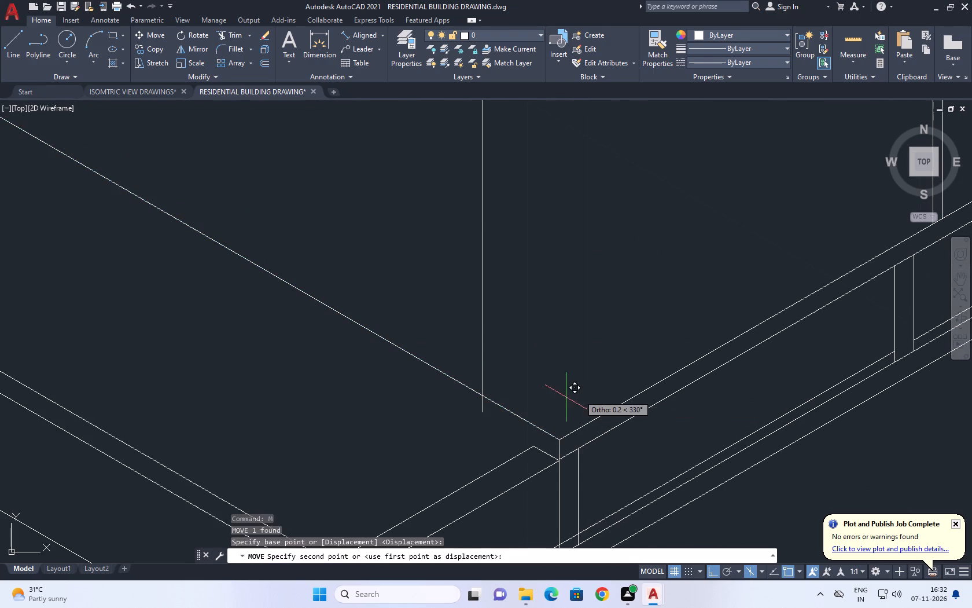
pyautogui.press('F5')
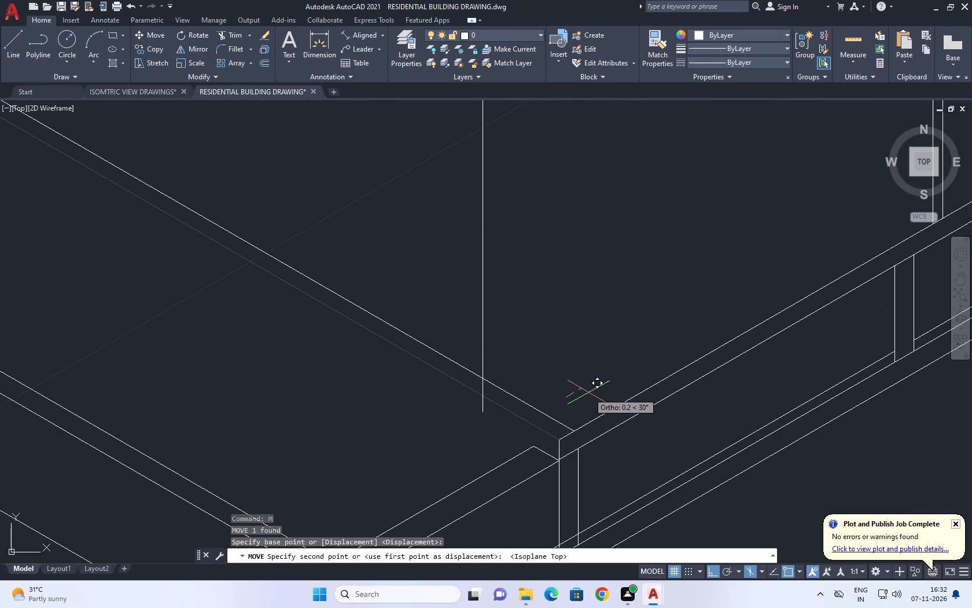
pyautogui.click(586, 394)
# Shorten the vertical line under the slab corner so its lower end sits on the sloping line, and clear the selection.
pyautogui.scroll(-3, 554, 395)
pyautogui.moveTo(571, 328); pyautogui.dragTo(572, 351, button='middle')
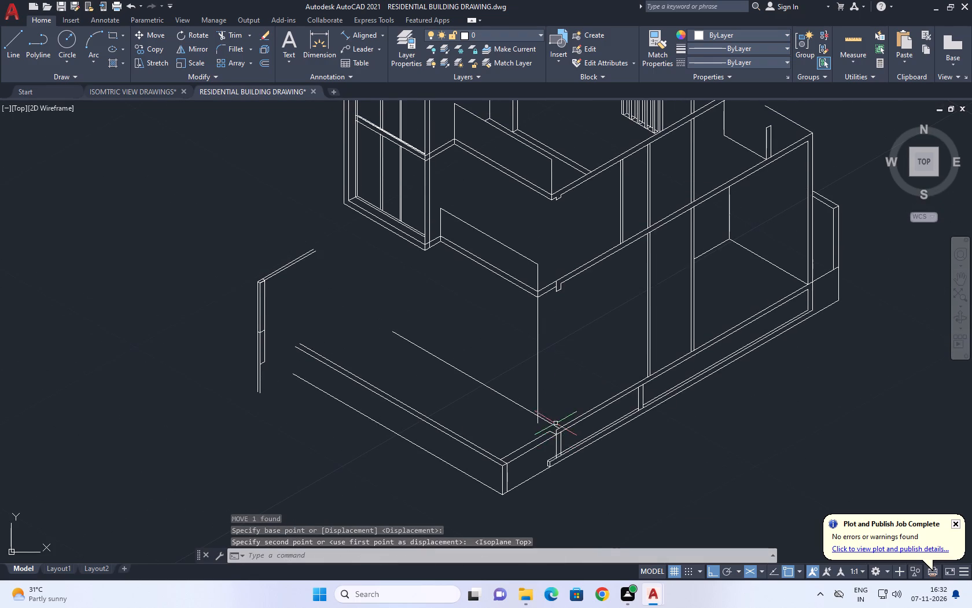
pyautogui.scroll(1, 555, 423)
pyautogui.moveTo(526, 420); pyautogui.dragTo(521, 426)
pyautogui.scroll(2, 517, 428)
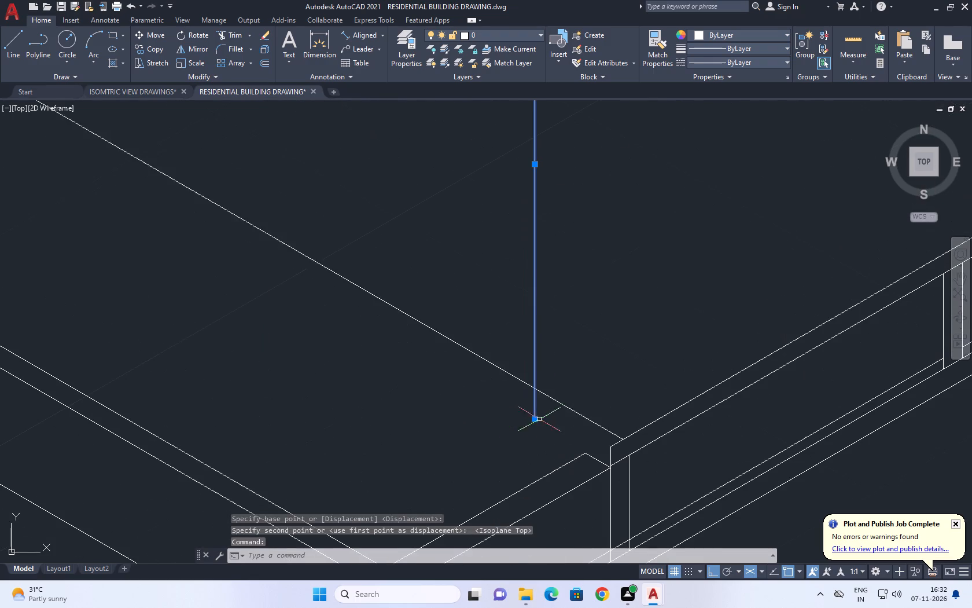
pyautogui.moveTo(535, 421); pyautogui.dragTo(537, 416)
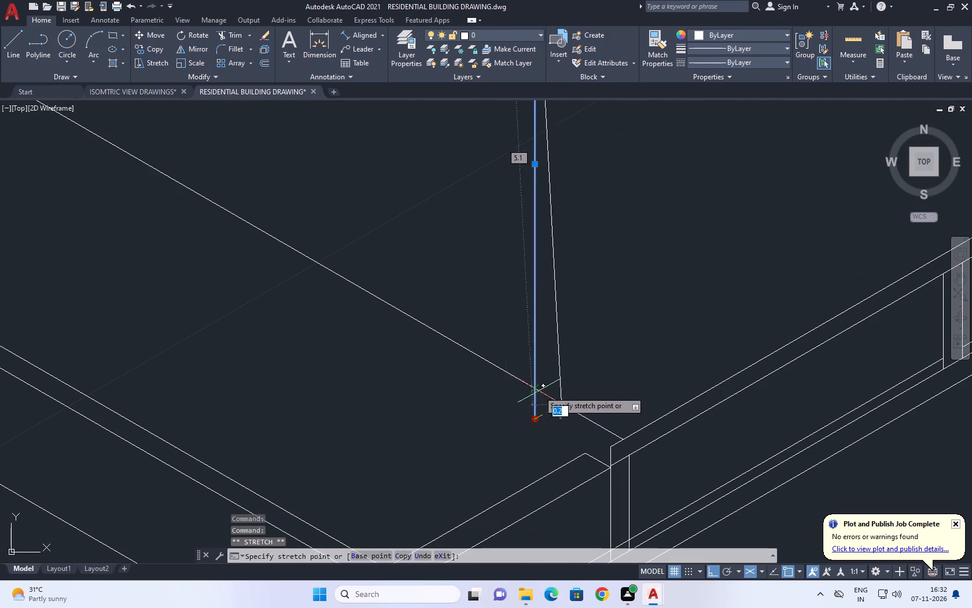
pyautogui.click(537, 390)
pyautogui.scroll(-1, 559, 416)
pyautogui.rightClick(586, 350)
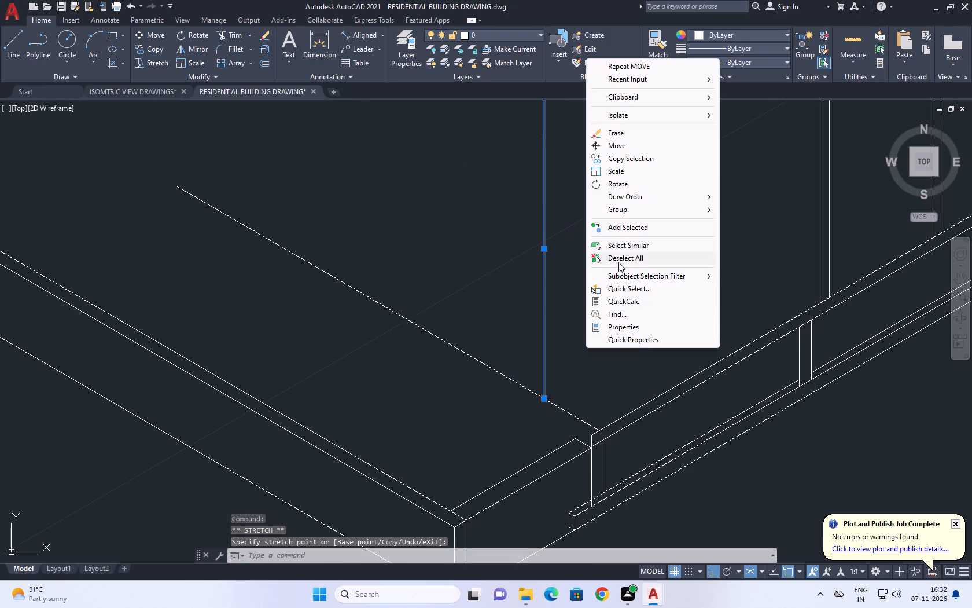
pyautogui.click(628, 259)
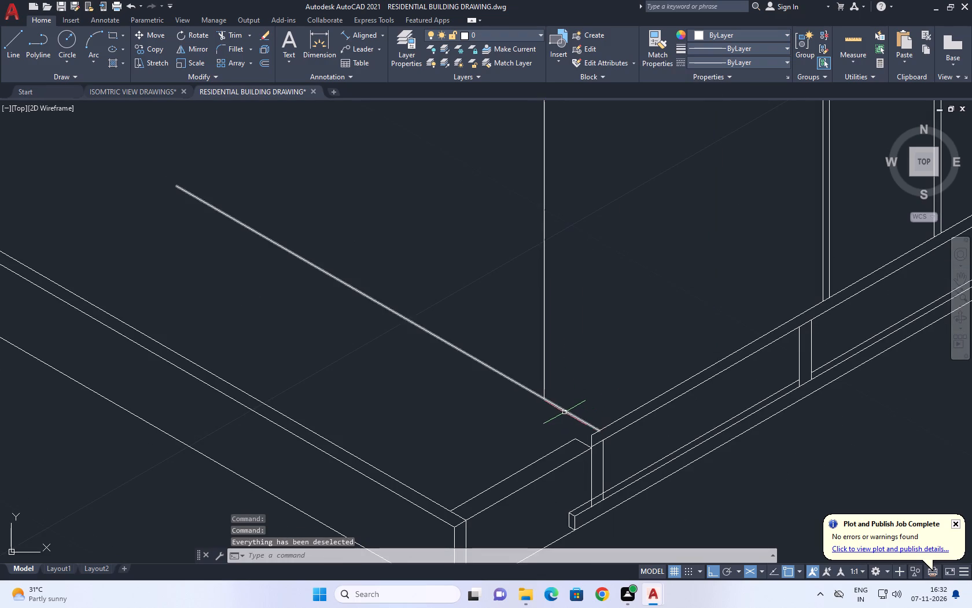
# Copy the long sloping line 0.226 along the base wall's top edge, away from the end post, to form a parallel pair.
pyautogui.click(564, 412)
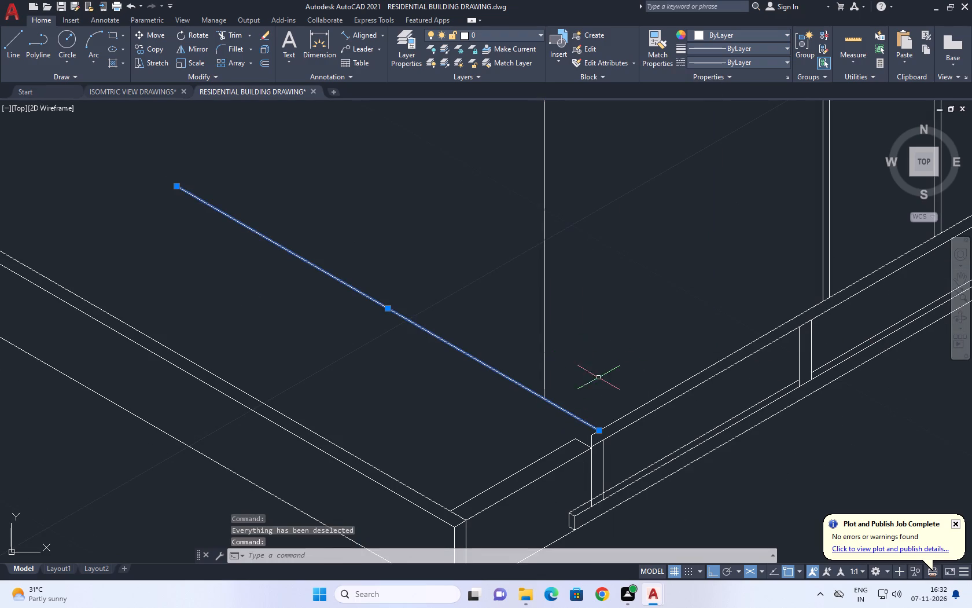
pyautogui.click(149, 51)
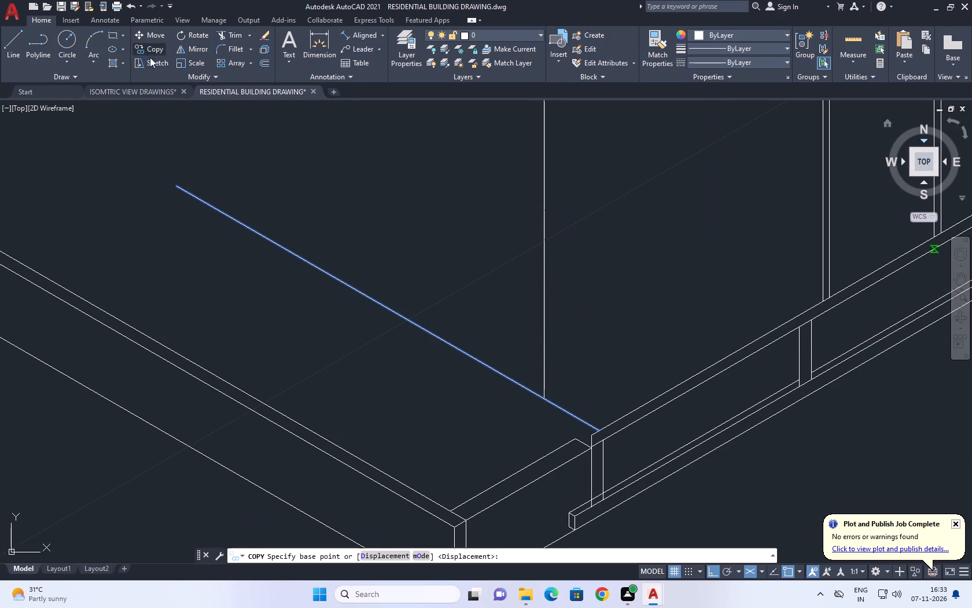
pyautogui.scroll(1, 601, 430)
pyautogui.click(601, 430)
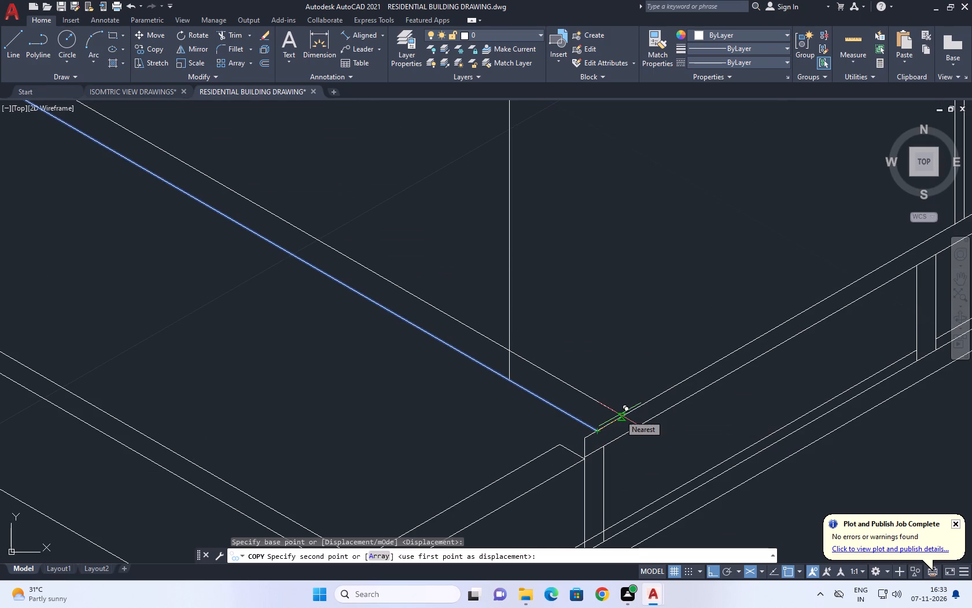
pyautogui.write('0.226')
pyautogui.press('Return')
pyautogui.scroll(1, 620, 415)
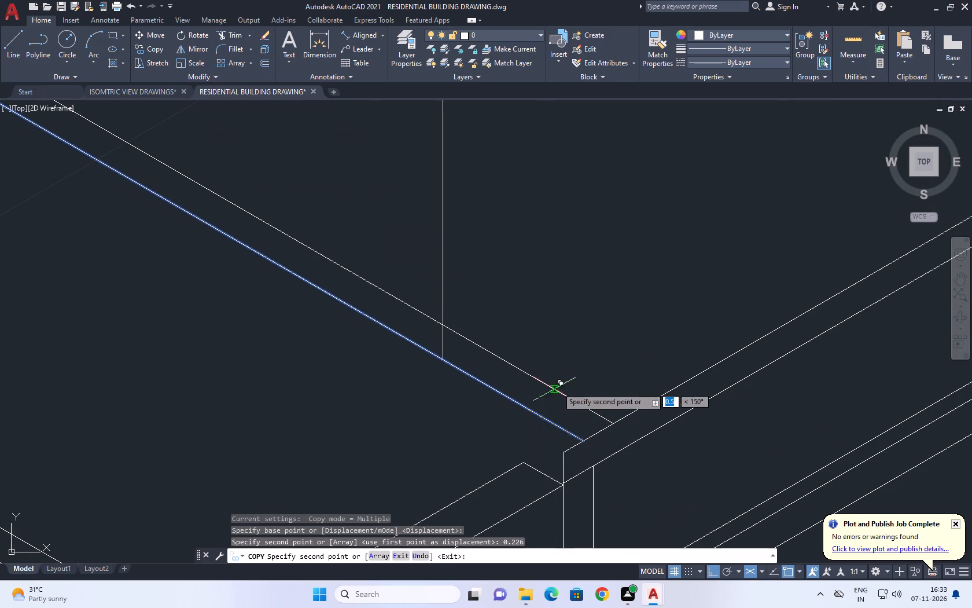
pyautogui.rightClick(570, 342)
pyautogui.click(611, 361)
# Erase the vertical line running from the slab's lower corner down to the sloping line.
pyautogui.scroll(-4, 608, 357)
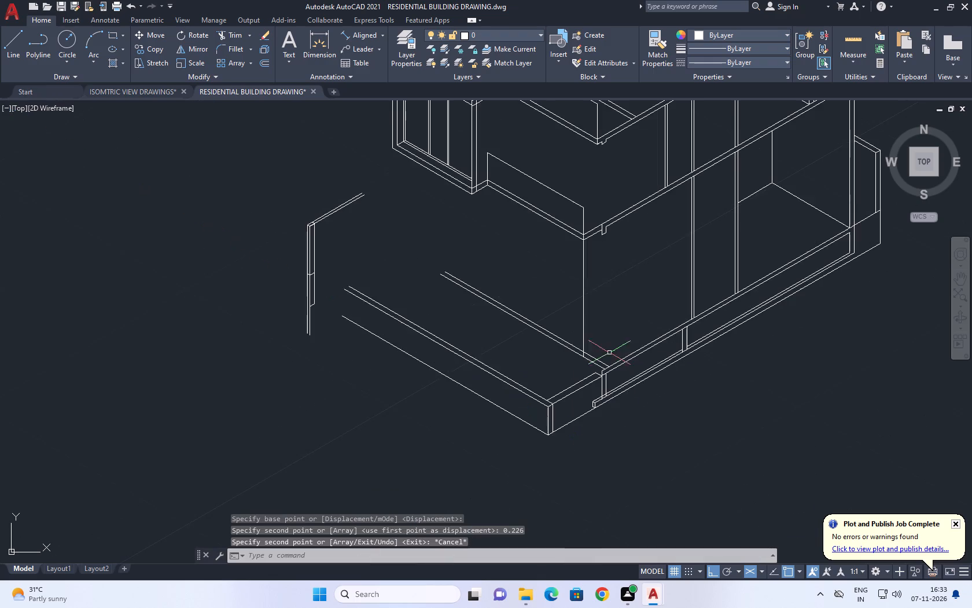
pyautogui.moveTo(610, 272); pyautogui.dragTo(617, 335, button='middle')
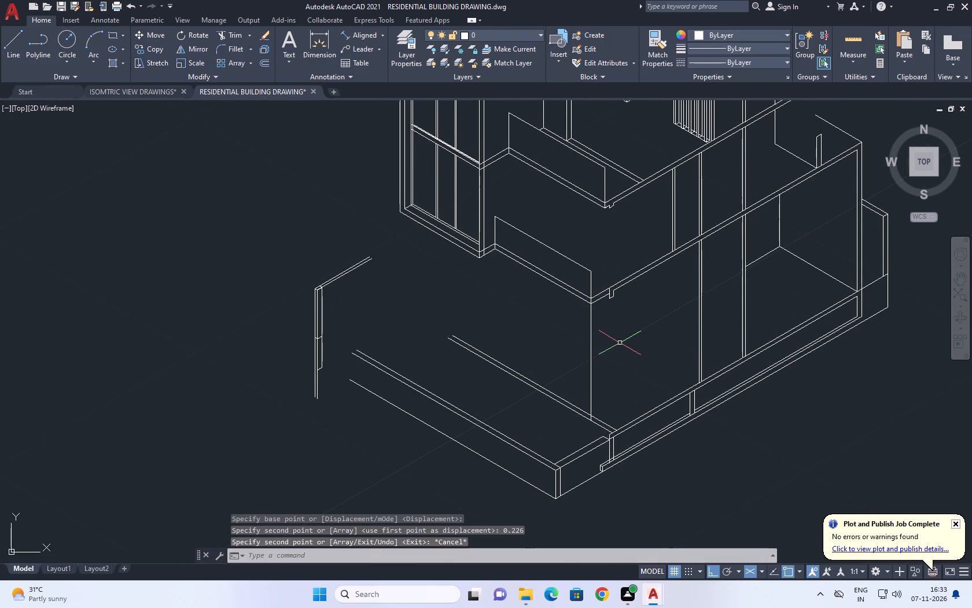
pyautogui.click(602, 359)
pyautogui.moveTo(581, 360); pyautogui.dragTo(566, 362)
pyautogui.rightClick(603, 346)
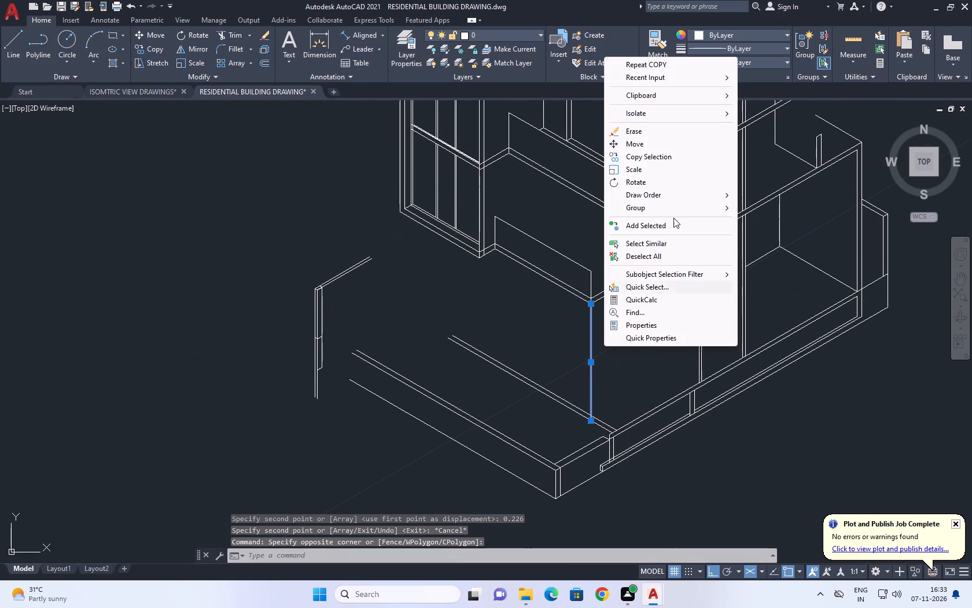
pyautogui.click(663, 126)
# Examine the ground-floor area beneath the slab and window bay, including the low wall, sloping lines and loose wall pieces.
pyautogui.moveTo(467, 279); pyautogui.dragTo(484, 298, button='middle')
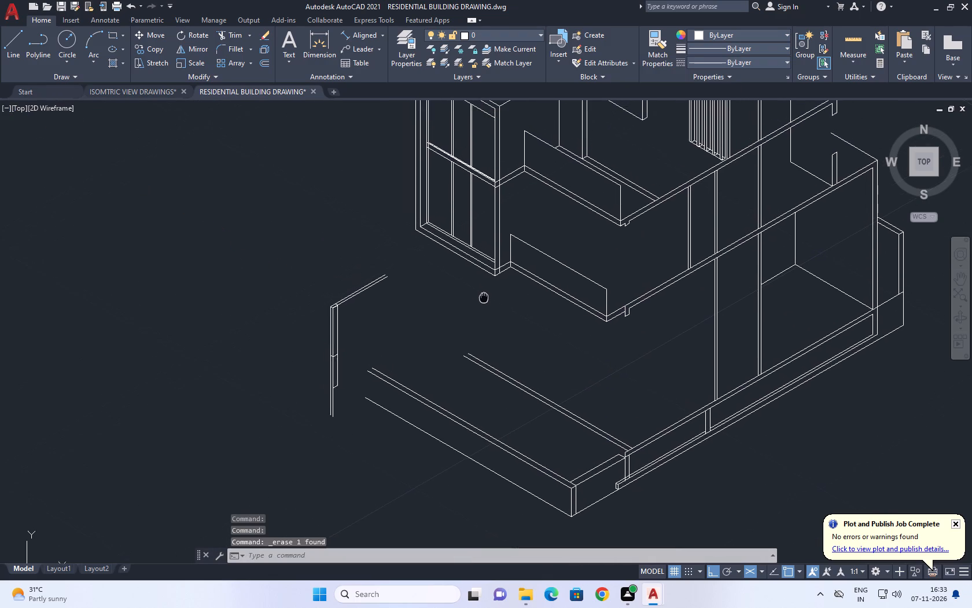
pyautogui.moveTo(484, 298); pyautogui.dragTo(516, 305, button='middle')
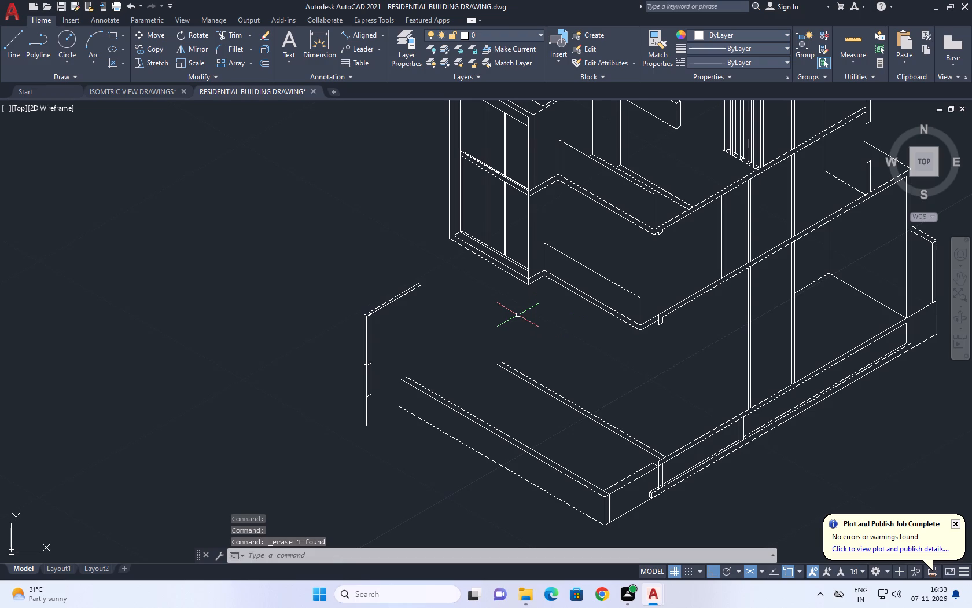
pyautogui.moveTo(518, 315); pyautogui.dragTo(572, 342, button='middle')
pyautogui.moveTo(725, 380); pyautogui.dragTo(701, 386, button='middle')
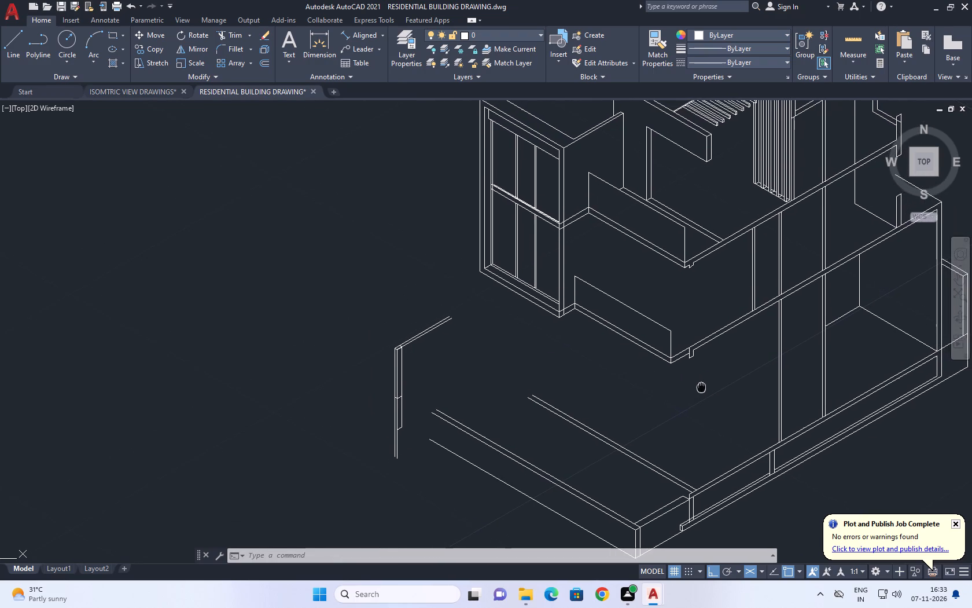
pyautogui.moveTo(701, 386); pyautogui.dragTo(694, 391, button='middle')
pyautogui.scroll(-1, 689, 371)
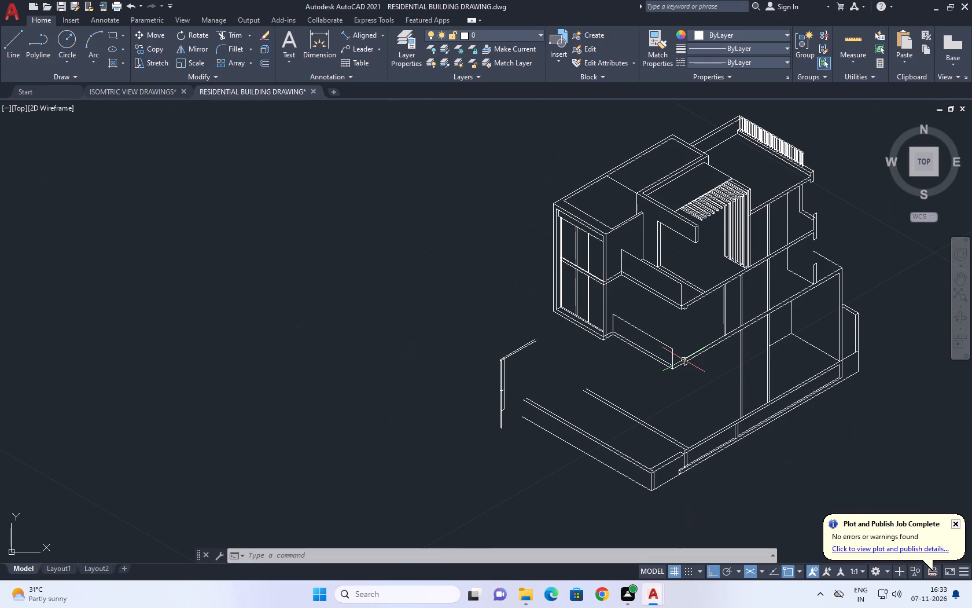
pyautogui.moveTo(741, 384); pyautogui.dragTo(504, 337, button='middle')
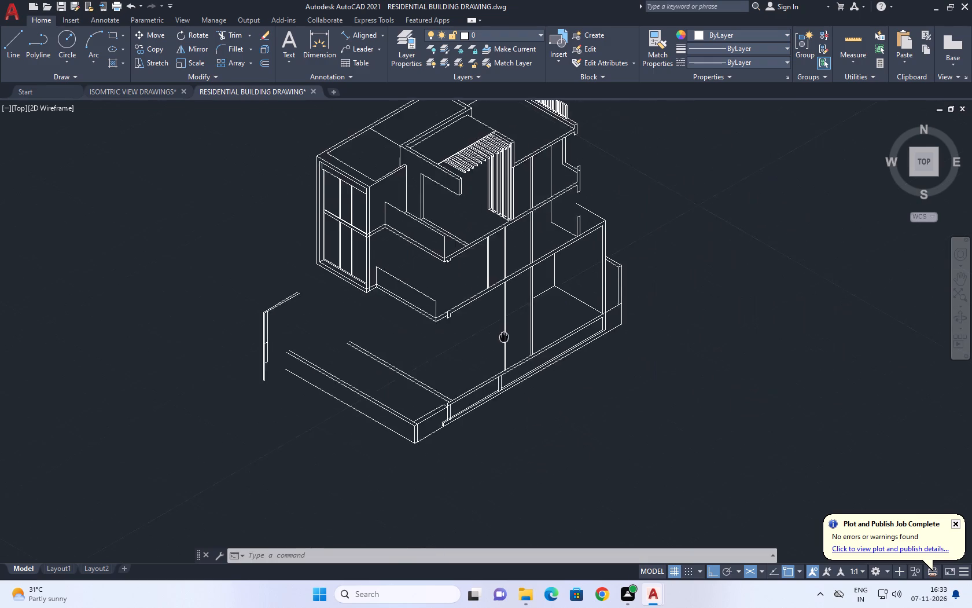
pyautogui.moveTo(504, 337); pyautogui.dragTo(503, 337, button='middle')
pyautogui.scroll(1, 503, 337)
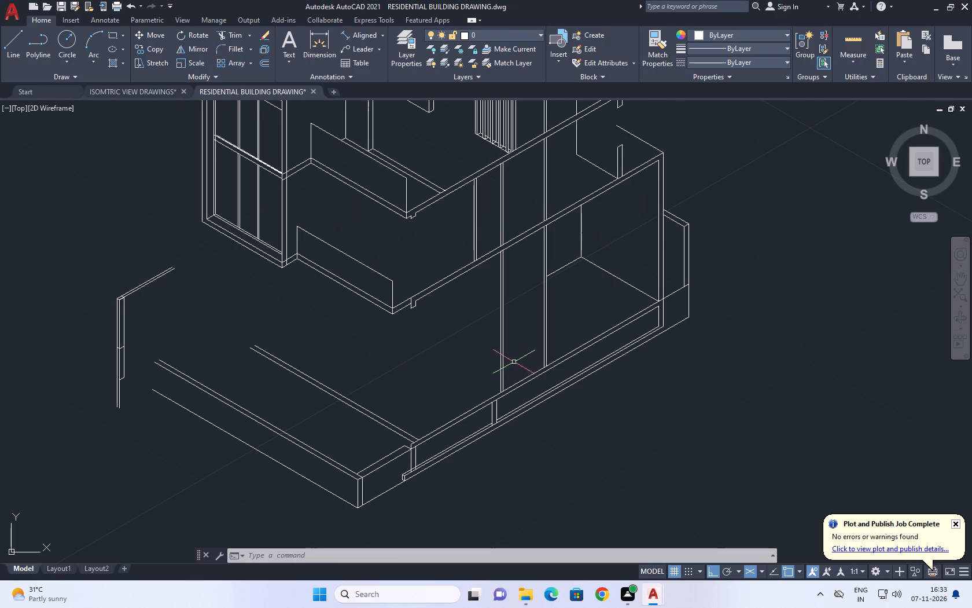
pyautogui.moveTo(389, 369); pyautogui.dragTo(463, 351, button='middle')
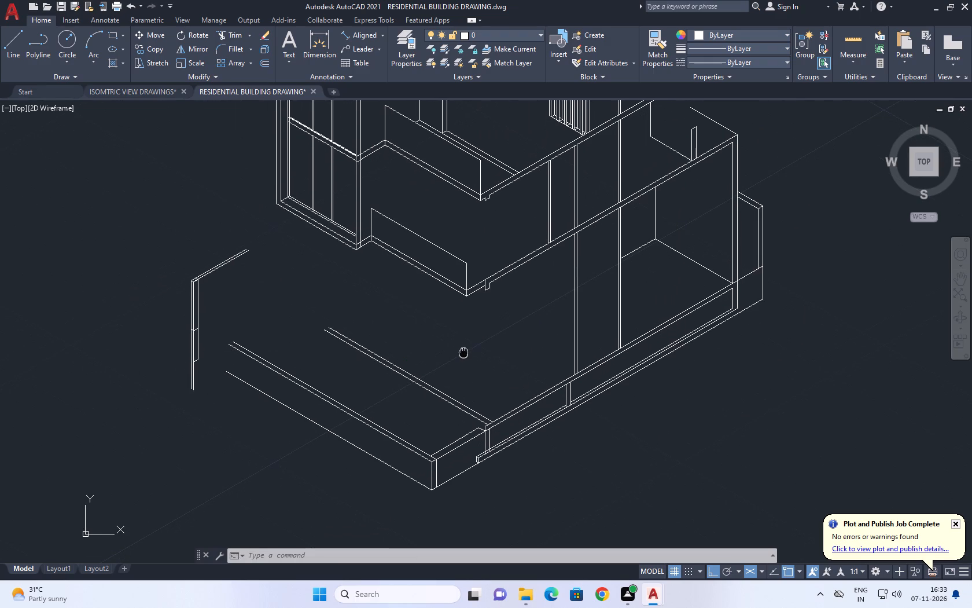
pyautogui.moveTo(463, 351); pyautogui.dragTo(467, 357, button='middle')
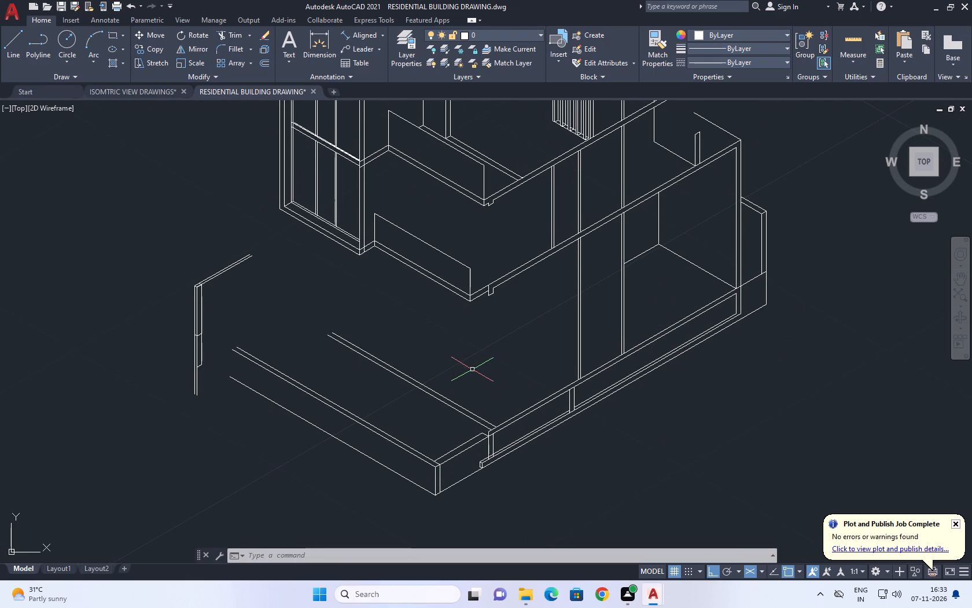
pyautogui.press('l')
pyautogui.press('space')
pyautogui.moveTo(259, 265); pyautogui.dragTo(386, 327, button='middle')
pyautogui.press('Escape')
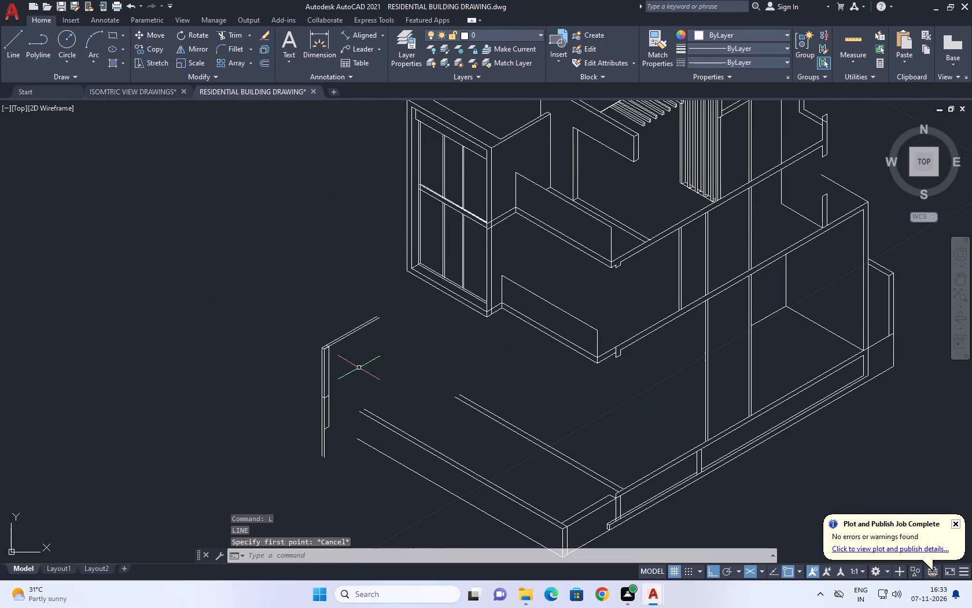
# Erase the detached wall fragment beside the low wall's open end, including its small leftover pieces.
pyautogui.moveTo(358, 375); pyautogui.dragTo(285, 340)
pyautogui.click(280, 332)
pyautogui.press('Delete')
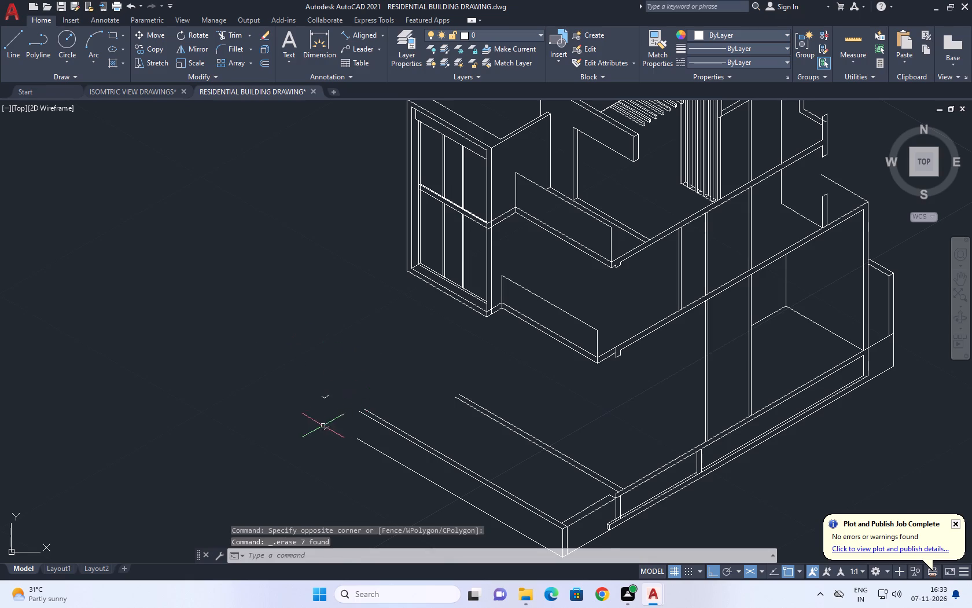
pyautogui.scroll(3, 327, 432)
pyautogui.moveTo(327, 476); pyautogui.dragTo(326, 454)
pyautogui.moveTo(262, 198); pyautogui.dragTo(256, 205)
pyautogui.press('Delete')
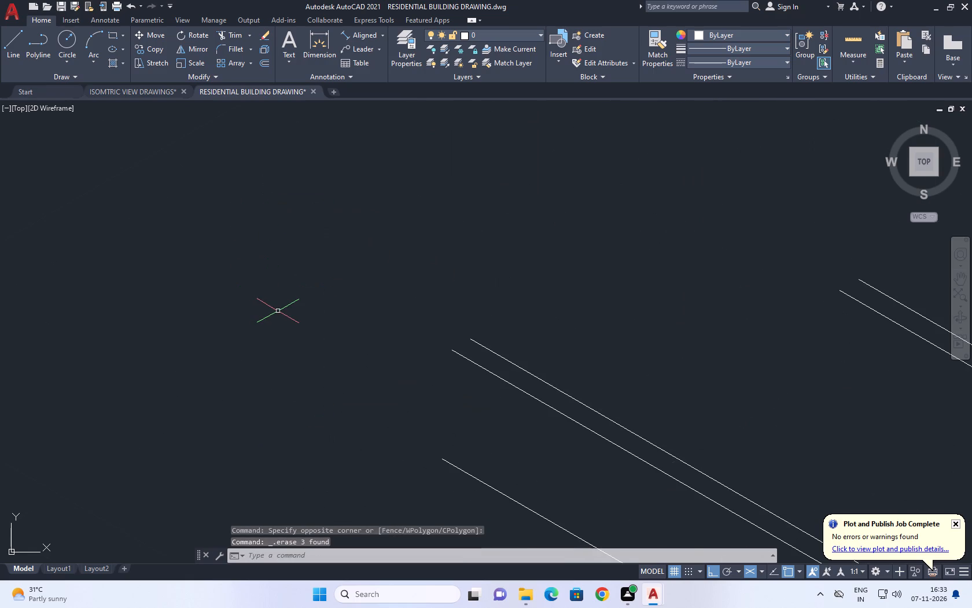
# Draw a vertical line from the window bay's bottom edge near its outer corner down to just above the low wall.
pyautogui.moveTo(269, 289); pyautogui.dragTo(357, 321, button='middle')
pyautogui.scroll(-2, 359, 321)
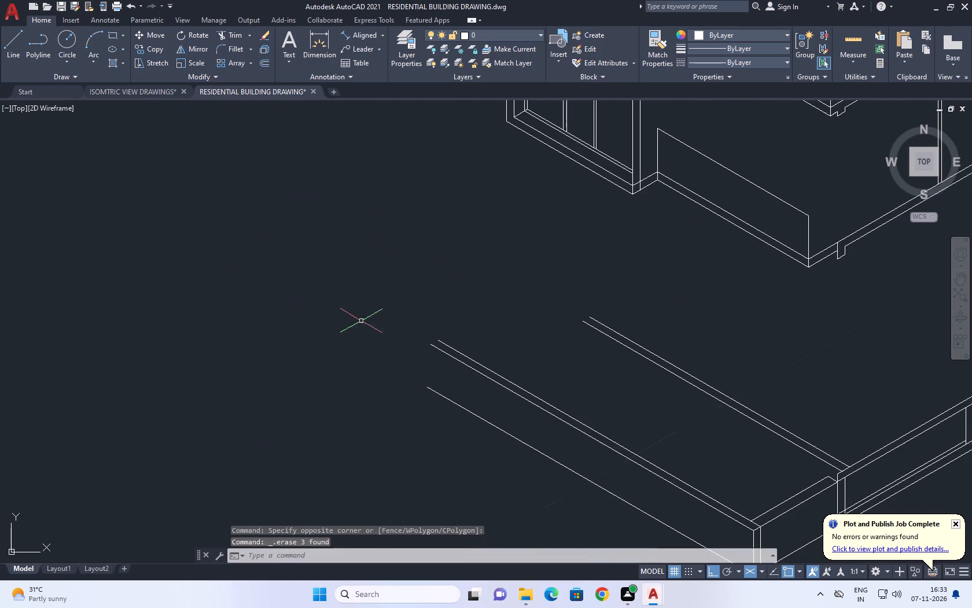
pyautogui.moveTo(529, 187); pyautogui.dragTo(614, 357, button='middle')
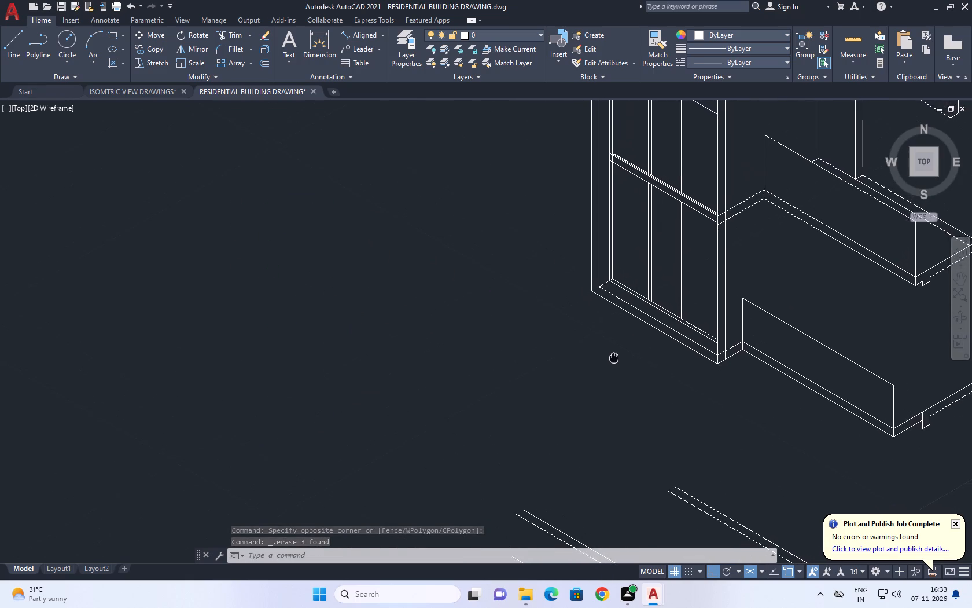
pyautogui.moveTo(614, 357); pyautogui.dragTo(597, 296, button='middle')
pyautogui.write('L')
pyautogui.press('space')
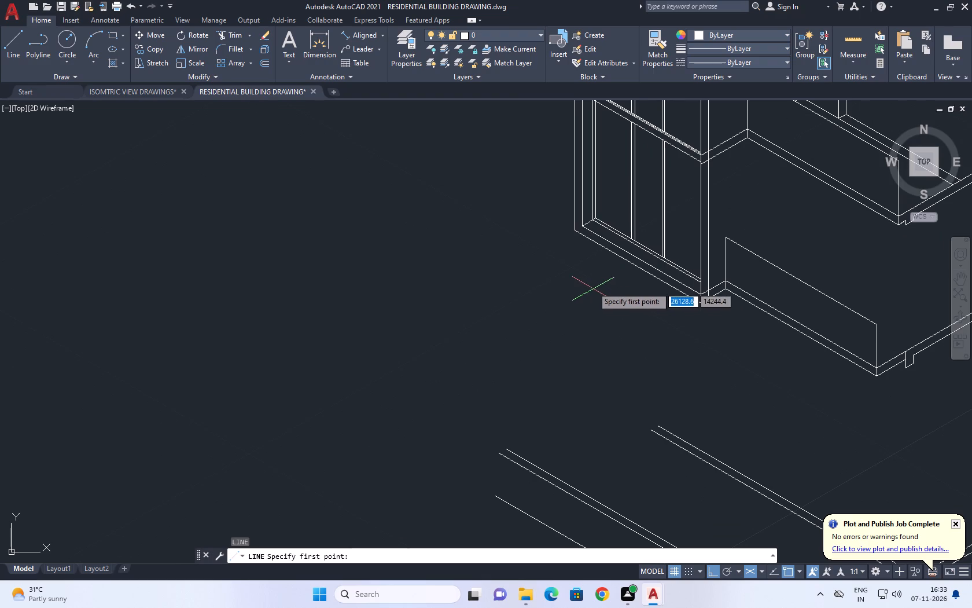
pyautogui.scroll(3, 582, 248)
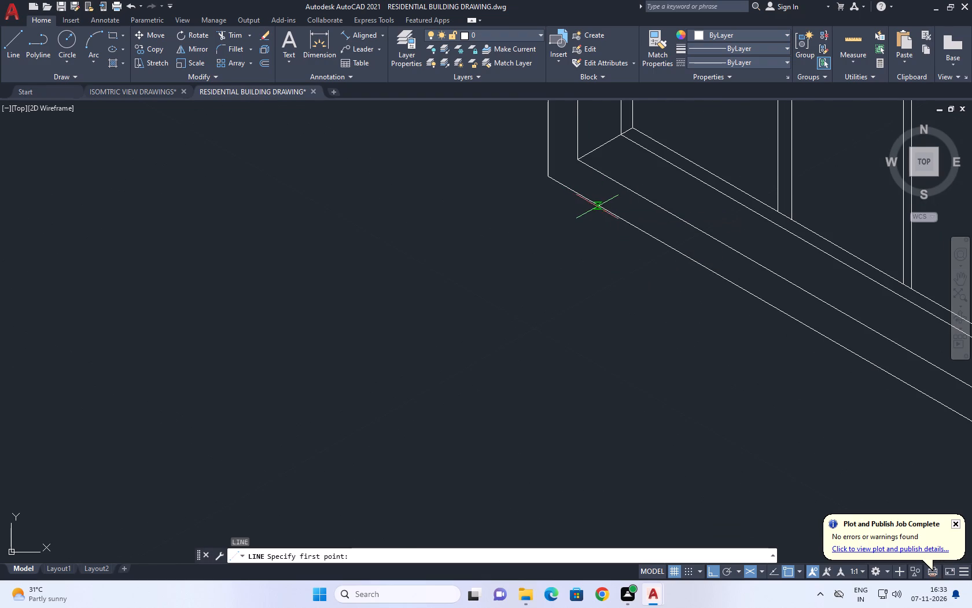
pyautogui.click(577, 194)
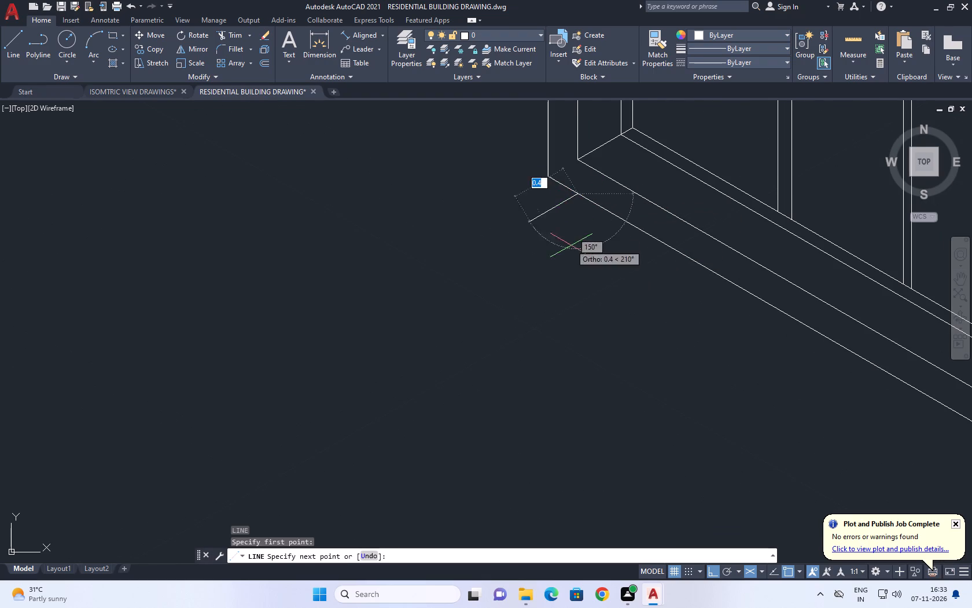
pyautogui.scroll(-1, 574, 265)
pyautogui.press('F5')
pyautogui.scroll(-5, 575, 285)
pyautogui.scroll(2, 578, 342)
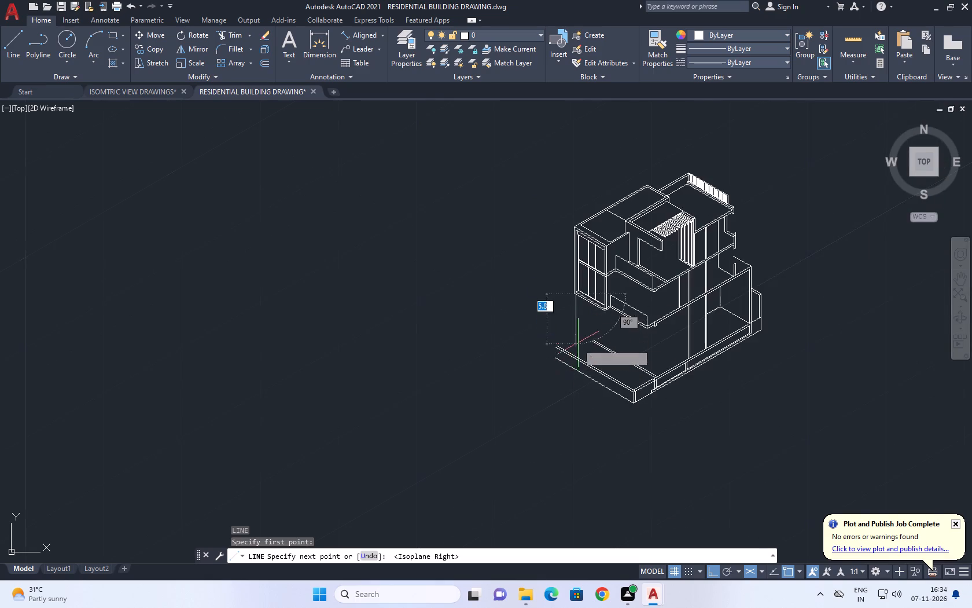
pyautogui.scroll(1, 578, 342)
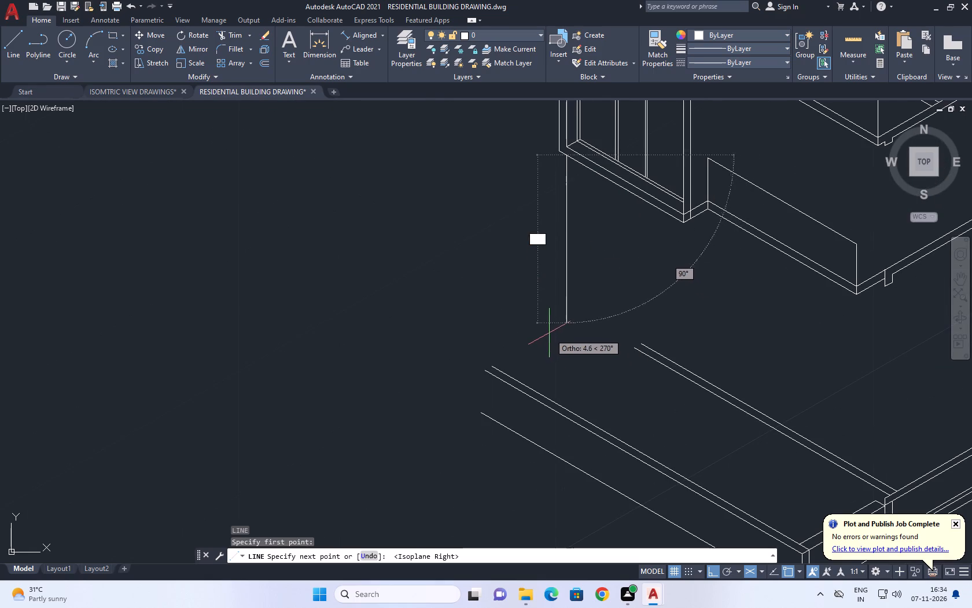
pyautogui.scroll(-1, 550, 328)
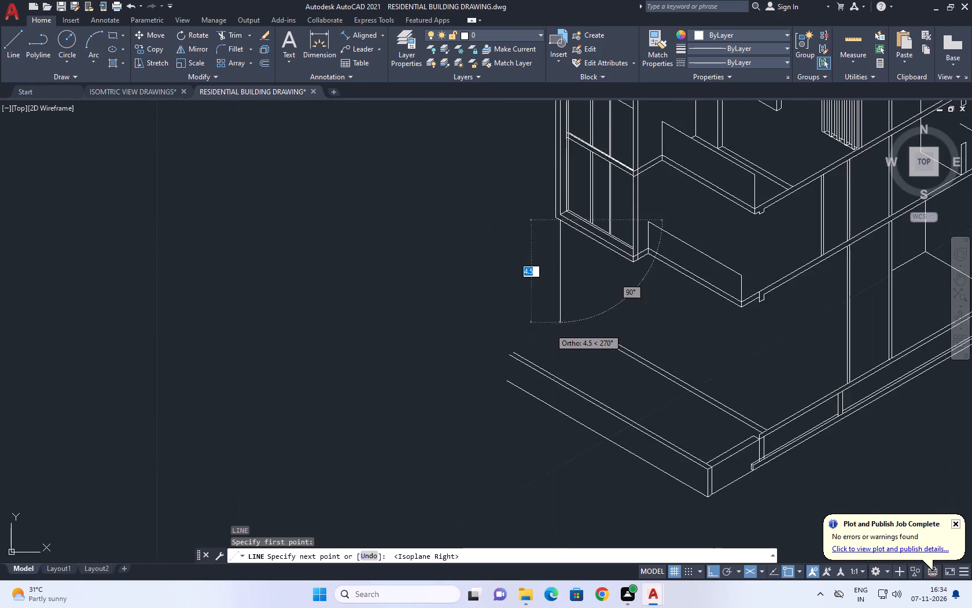
pyautogui.scroll(-1, 550, 328)
pyautogui.scroll(1, 558, 342)
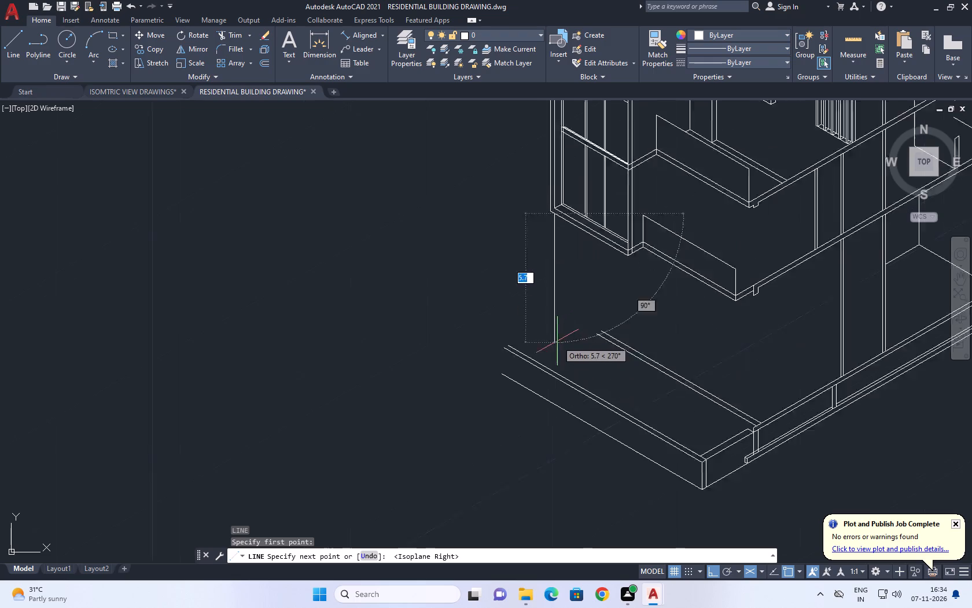
pyautogui.scroll(1, 557, 341)
pyautogui.click(551, 338)
pyautogui.press('space')
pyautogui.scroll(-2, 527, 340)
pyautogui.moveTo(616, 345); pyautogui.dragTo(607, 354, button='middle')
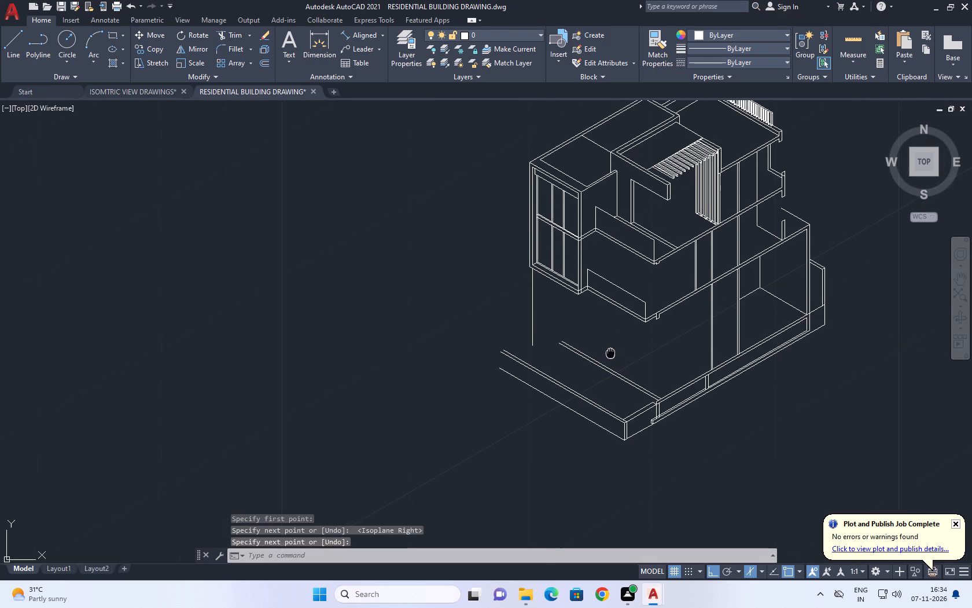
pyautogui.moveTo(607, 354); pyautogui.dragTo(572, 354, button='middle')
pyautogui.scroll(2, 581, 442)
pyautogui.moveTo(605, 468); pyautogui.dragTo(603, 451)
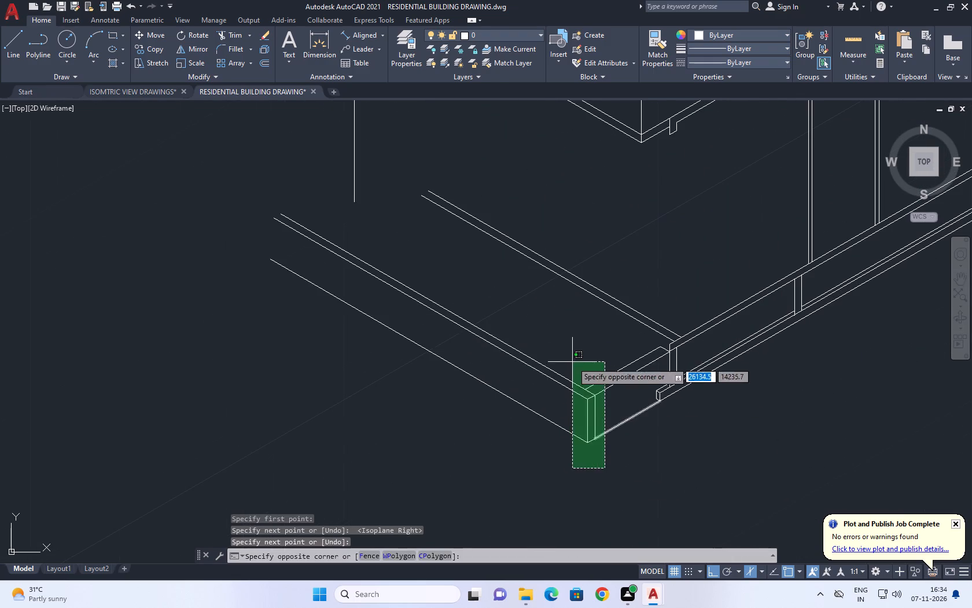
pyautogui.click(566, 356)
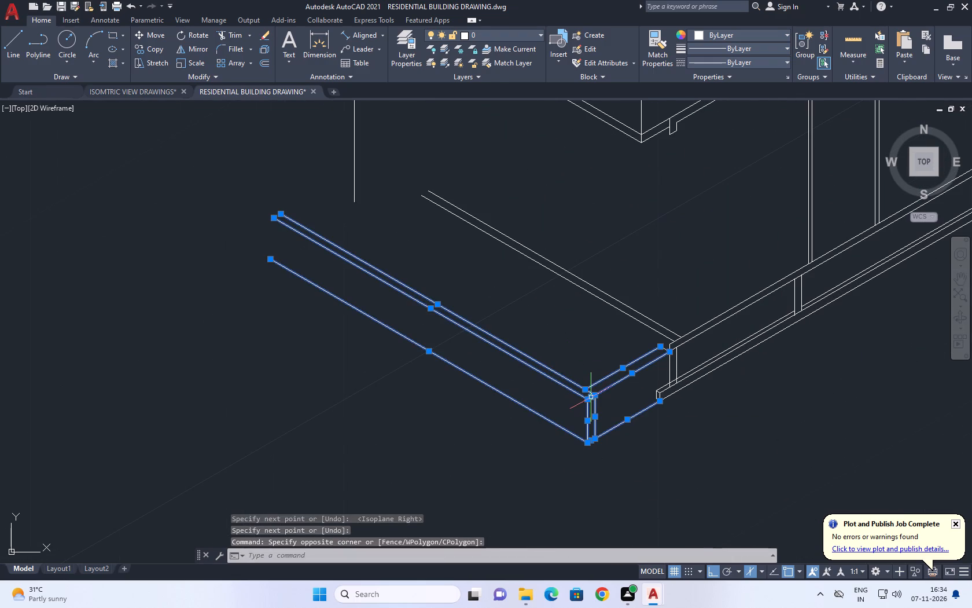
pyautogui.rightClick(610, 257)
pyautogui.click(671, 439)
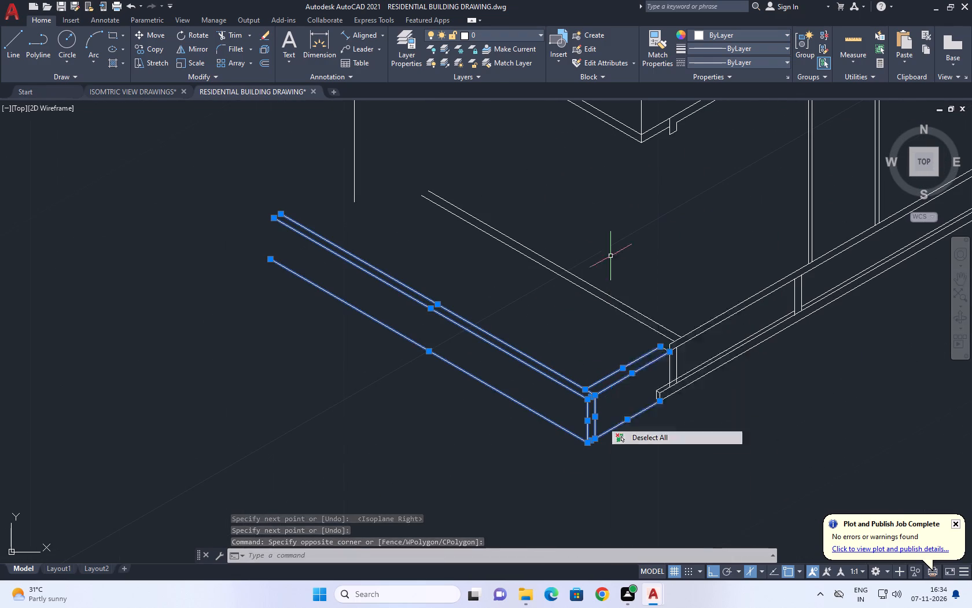
# Move the vertical line under the window bay about 0.4 along the bay's bottom edge, away from its outer corner.
pyautogui.scroll(-1, 612, 396)
pyautogui.moveTo(545, 263); pyautogui.dragTo(567, 345, button='middle')
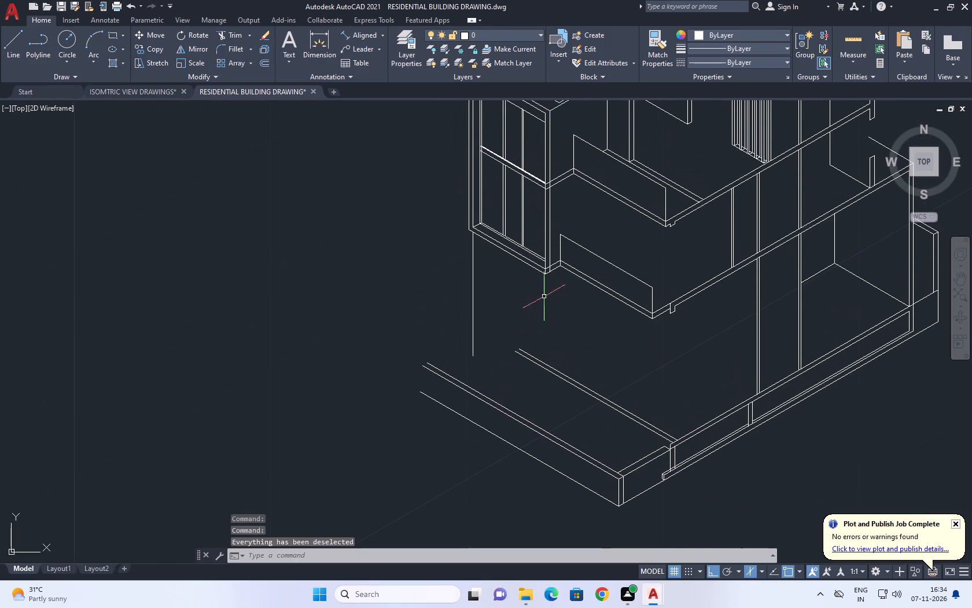
pyautogui.scroll(1, 472, 281)
pyautogui.moveTo(529, 354); pyautogui.dragTo(520, 347)
pyautogui.moveTo(451, 296); pyautogui.dragTo(431, 290)
pyautogui.moveTo(503, 318); pyautogui.dragTo(443, 307, button='middle')
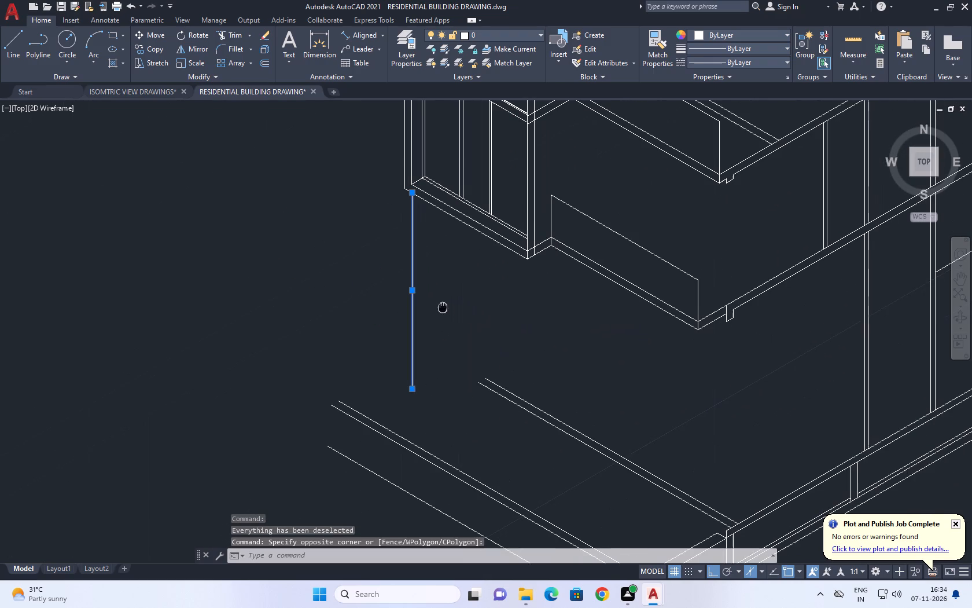
pyautogui.press('m')
pyautogui.press('space')
pyautogui.click(470, 264)
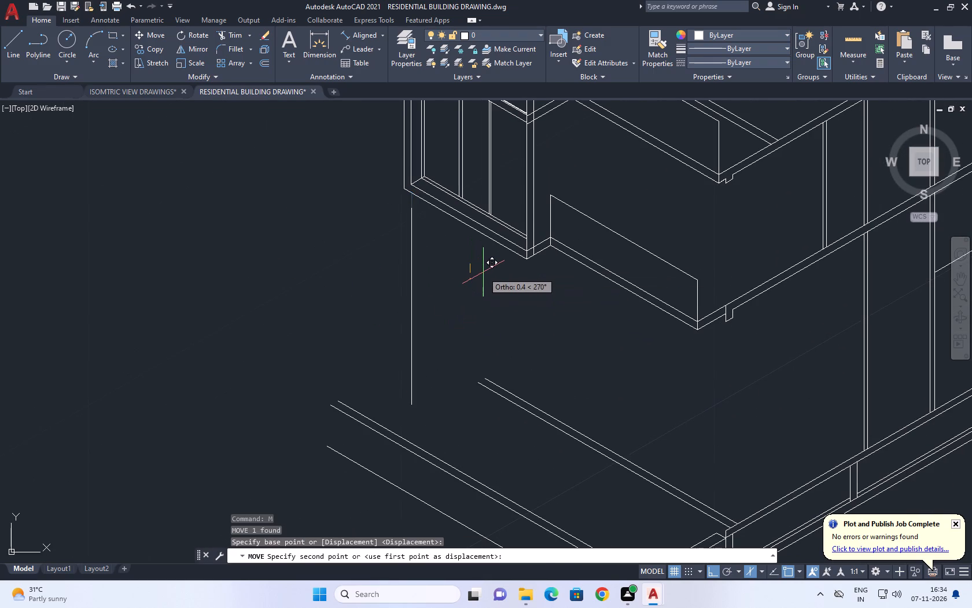
pyautogui.press('F5')
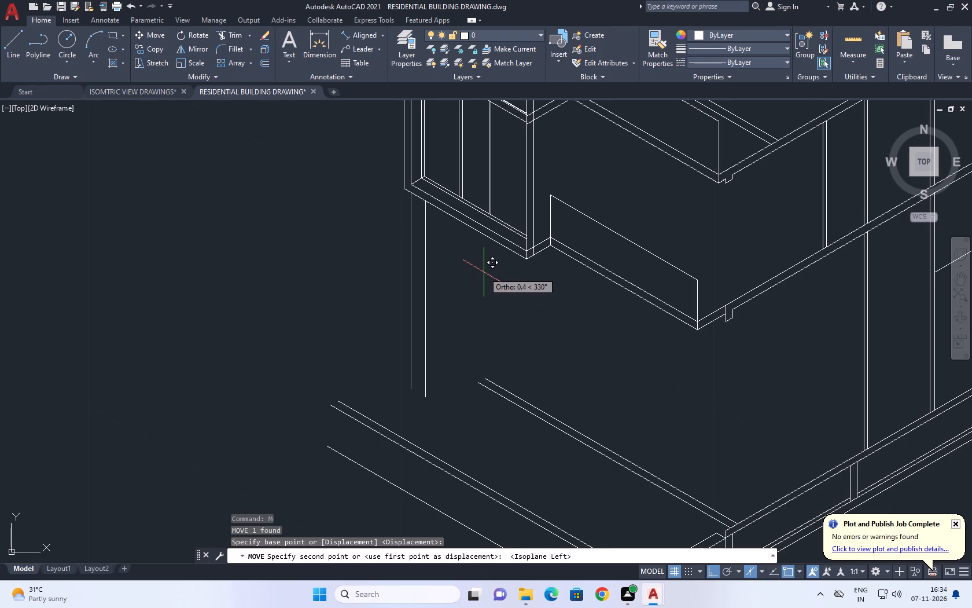
pyautogui.click(484, 272)
pyautogui.moveTo(434, 263); pyautogui.dragTo(449, 274, button='middle')
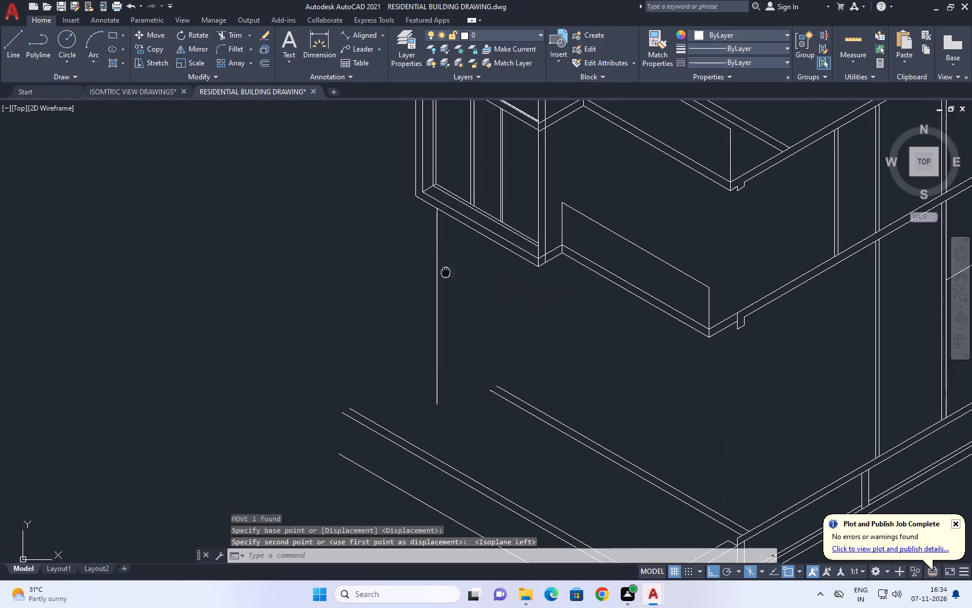
pyautogui.moveTo(449, 274); pyautogui.dragTo(451, 276, button='middle')
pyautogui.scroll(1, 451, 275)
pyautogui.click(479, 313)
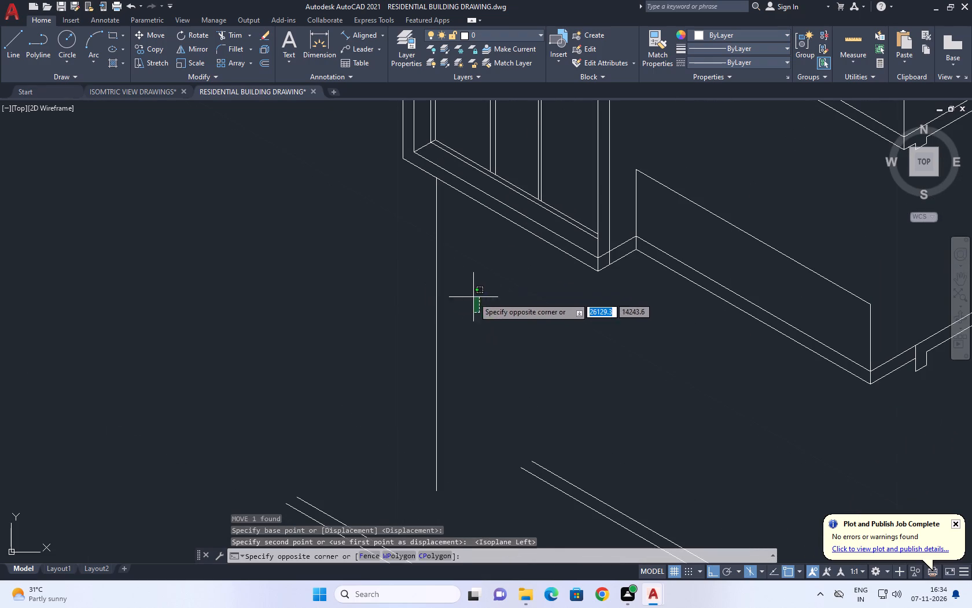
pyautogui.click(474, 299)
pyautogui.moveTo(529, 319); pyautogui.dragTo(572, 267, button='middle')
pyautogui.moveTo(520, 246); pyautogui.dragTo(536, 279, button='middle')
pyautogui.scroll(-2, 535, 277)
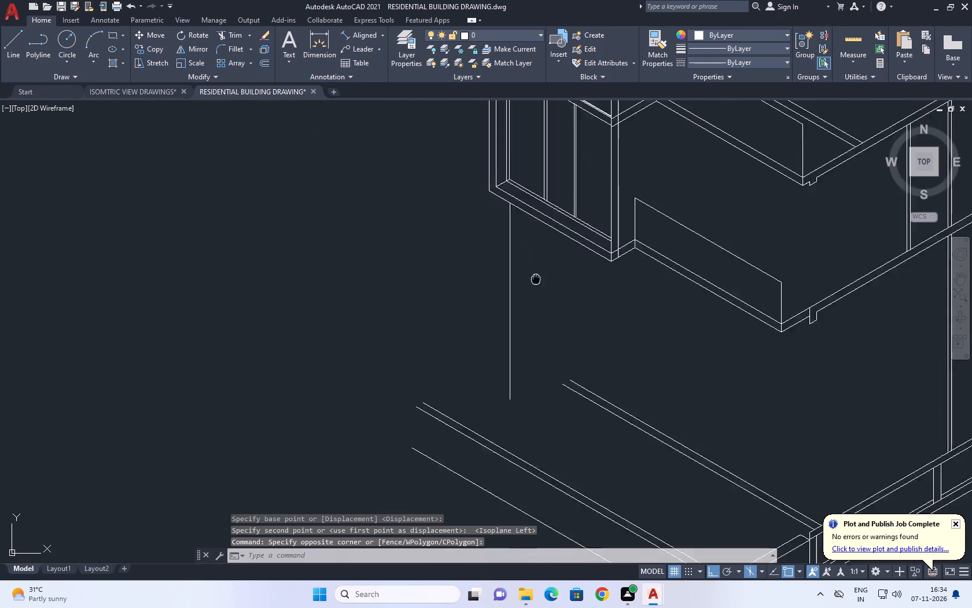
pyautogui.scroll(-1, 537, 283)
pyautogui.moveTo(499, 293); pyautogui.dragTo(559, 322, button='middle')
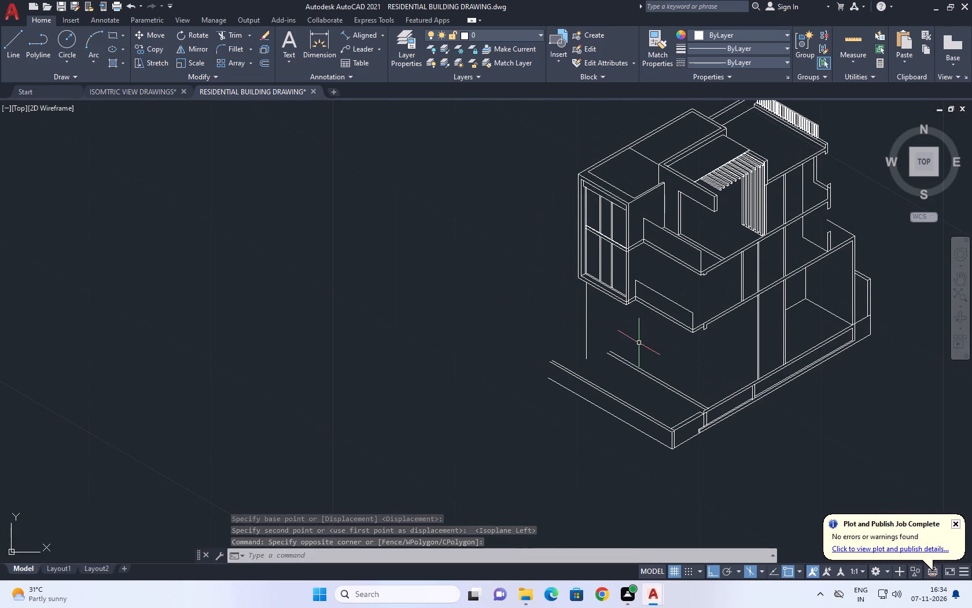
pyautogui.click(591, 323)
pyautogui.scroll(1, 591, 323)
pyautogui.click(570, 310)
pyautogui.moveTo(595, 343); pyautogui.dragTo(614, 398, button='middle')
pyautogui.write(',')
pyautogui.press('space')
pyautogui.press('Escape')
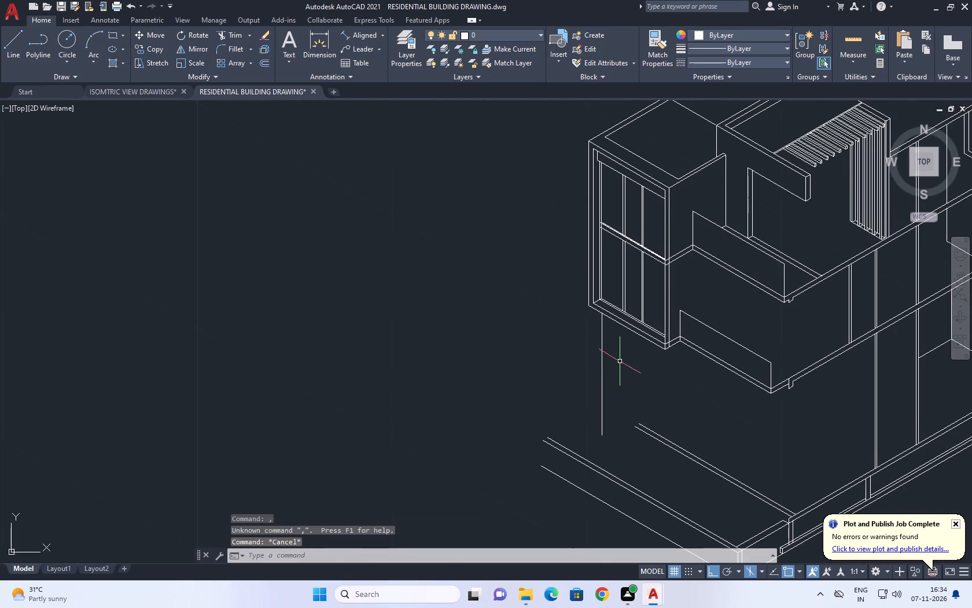
# Move the vertical line under the window bay slightly back along the bottom edge toward the bay's outer corner.
pyautogui.click(612, 349)
pyautogui.click(576, 346)
pyautogui.moveTo(608, 376); pyautogui.dragTo(617, 384, button='middle')
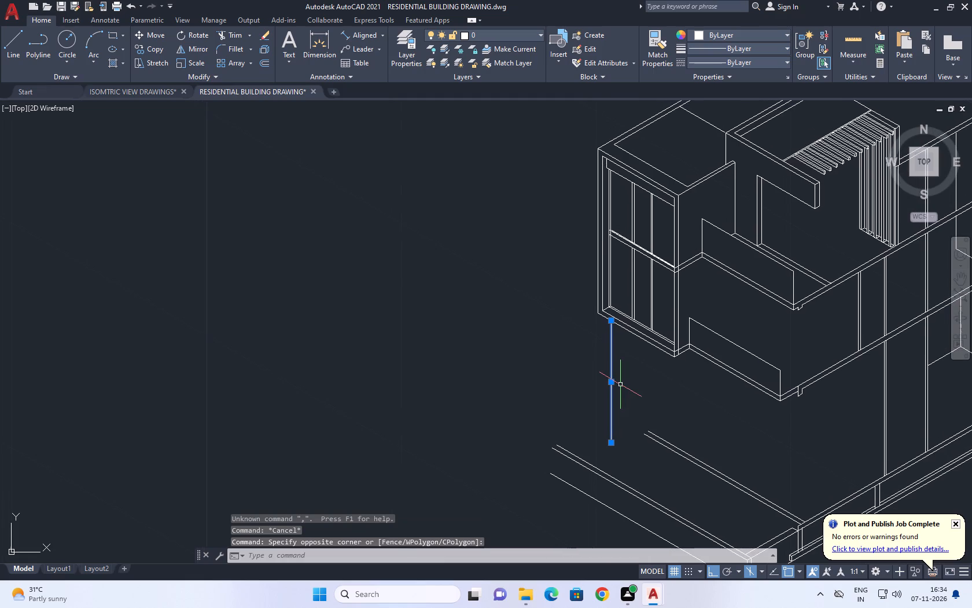
pyautogui.write('M')
pyautogui.press('space')
pyautogui.scroll(3, 631, 325)
pyautogui.click(574, 307)
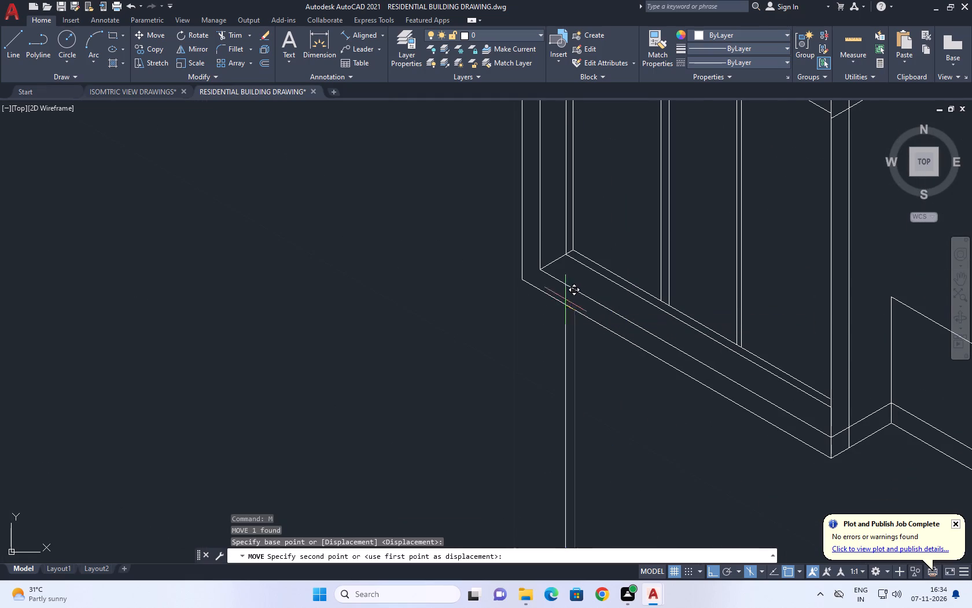
pyautogui.click(544, 292)
# Copy the vertical line about 3.2 along the bay's bottom edge, placing it near the bay's lower front corner.
pyautogui.click(555, 349)
pyautogui.click(517, 323)
pyautogui.moveTo(559, 333); pyautogui.dragTo(499, 270, button='middle')
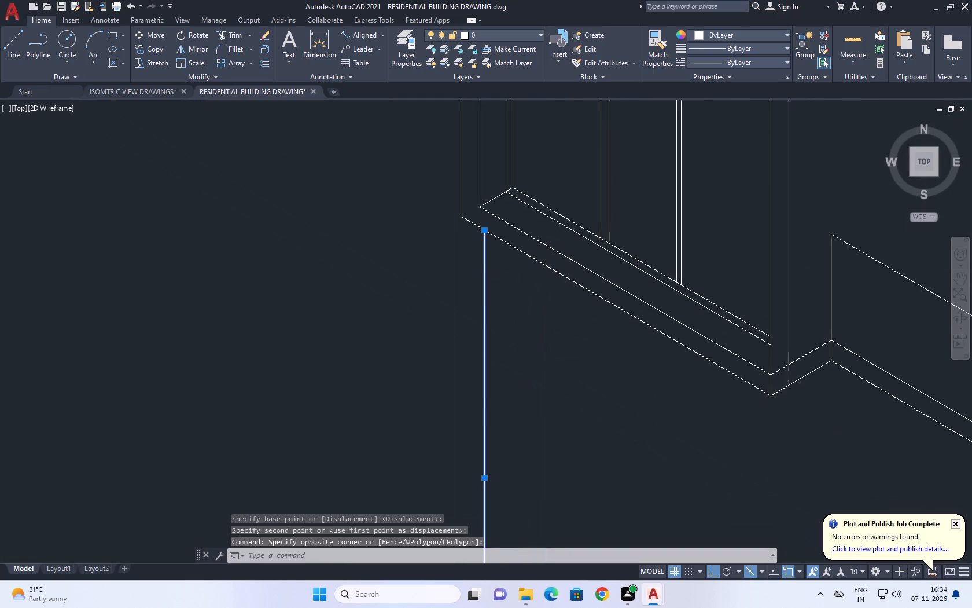
pyautogui.press('c')
pyautogui.write('O')
pyautogui.press('space')
pyautogui.click(485, 232)
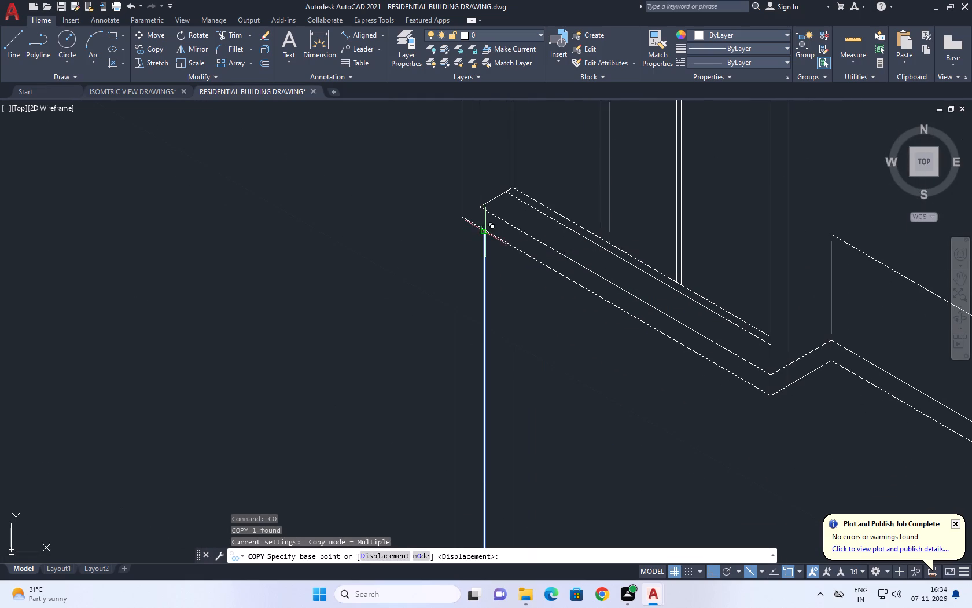
pyautogui.moveTo(728, 379); pyautogui.dragTo(679, 294, button='middle')
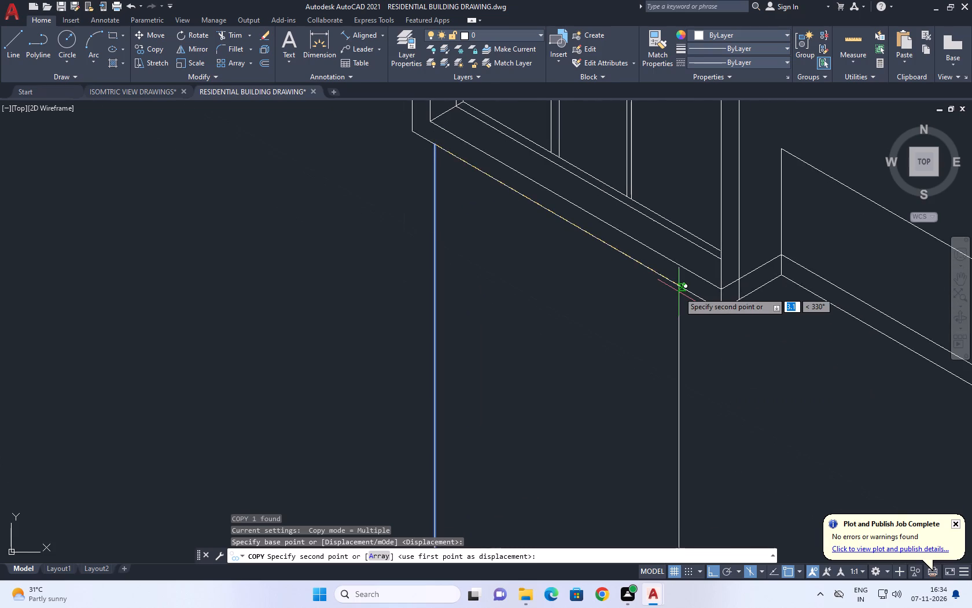
pyautogui.scroll(-1, 679, 292)
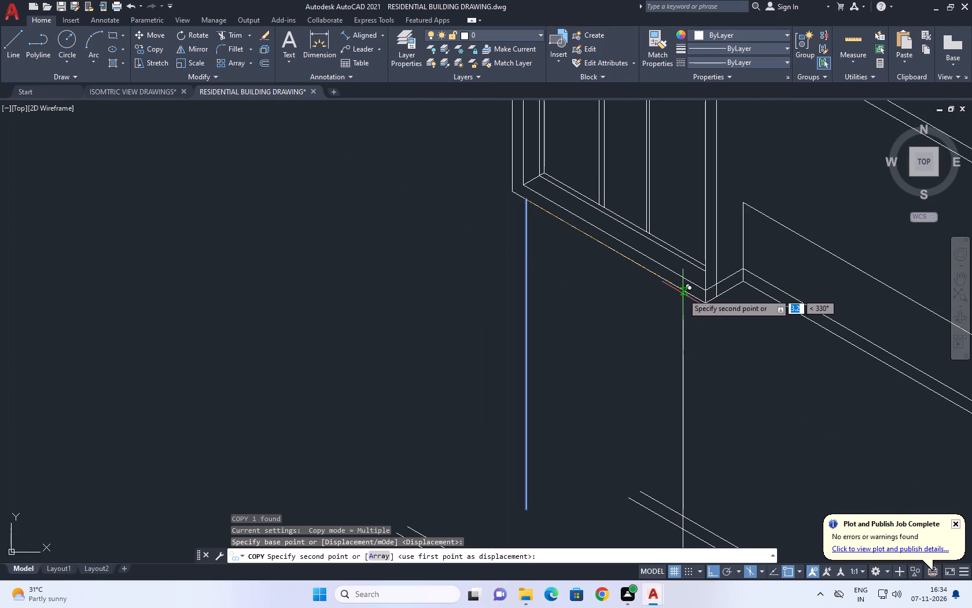
pyautogui.click(686, 295)
pyautogui.press('space')
pyautogui.scroll(-3, 618, 272)
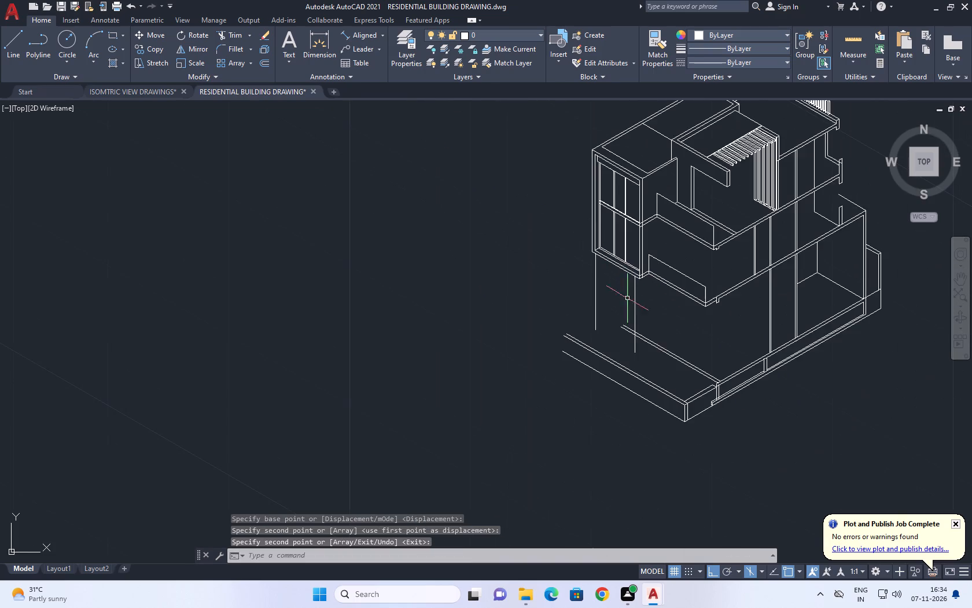
# Trim the two sloping floor lines beyond the copied vertical line, and the vertical's excess below the lower sloping line.
pyautogui.scroll(2, 634, 350)
pyautogui.write('TR')
pyautogui.press('space')
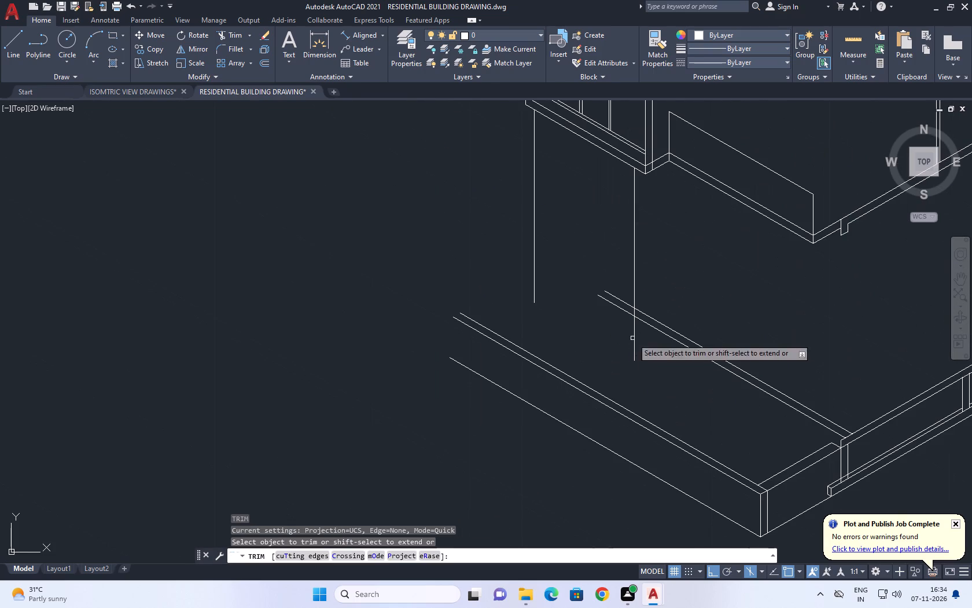
pyautogui.click(631, 294)
pyautogui.moveTo(609, 341); pyautogui.dragTo(608, 351)
pyautogui.click(638, 341)
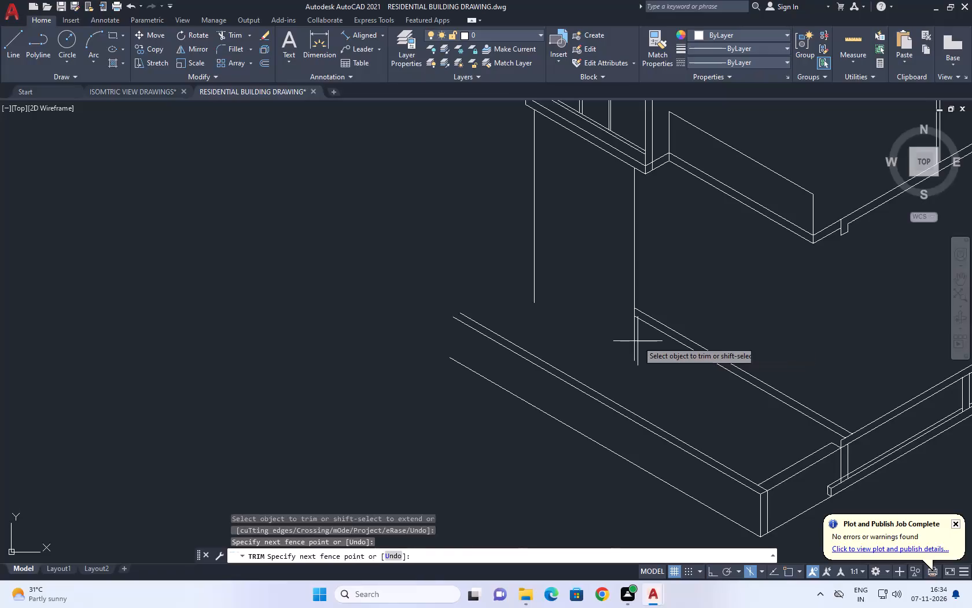
pyautogui.click(623, 340)
pyautogui.press('space')
pyautogui.scroll(-2, 645, 344)
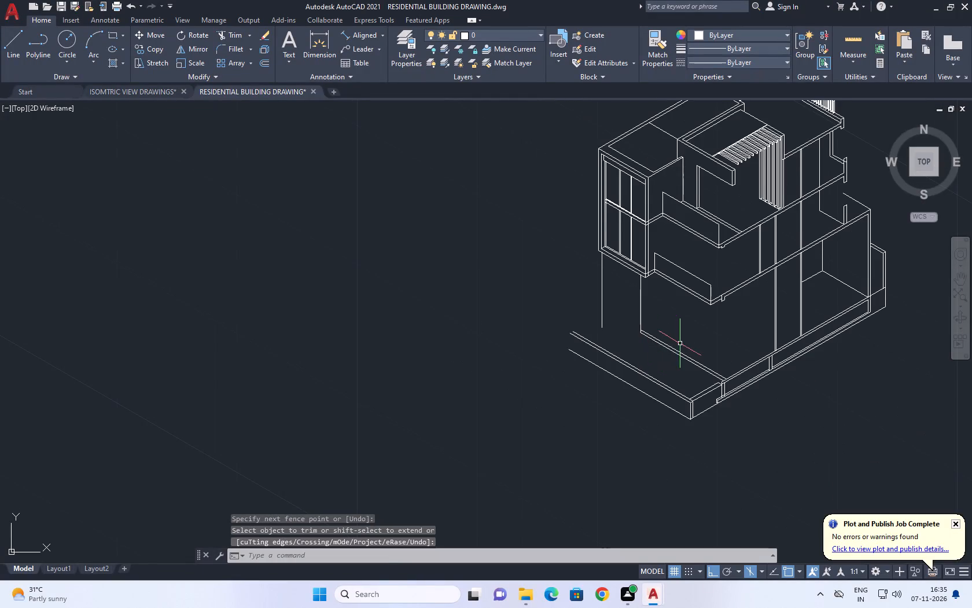
# Draw a vertical line from the slab's inner corner beside the window bay down past the two sloping floor lines.
pyautogui.moveTo(685, 346); pyautogui.dragTo(689, 356, button='middle')
pyautogui.write('L')
pyautogui.press('space')
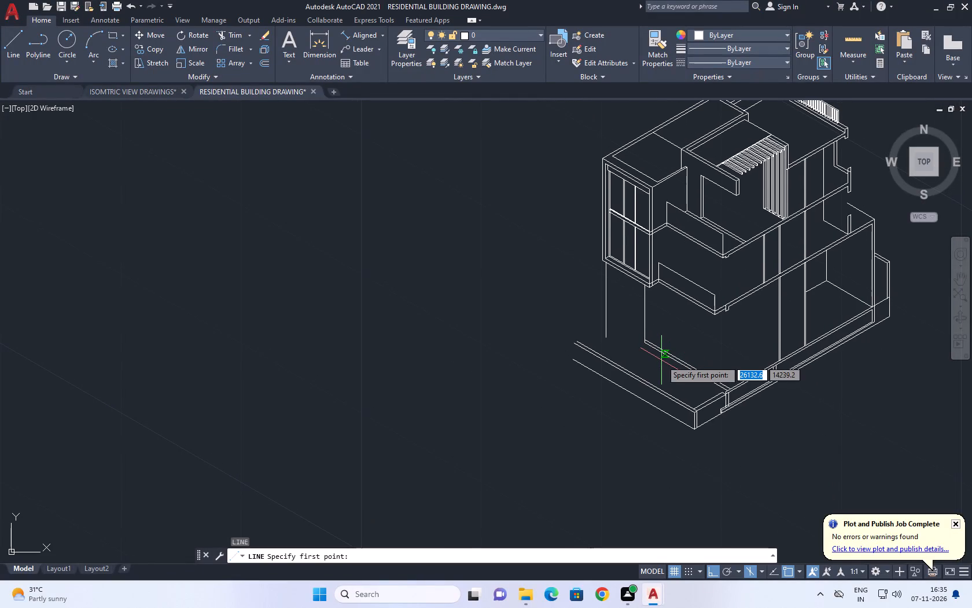
pyautogui.scroll(2, 659, 291)
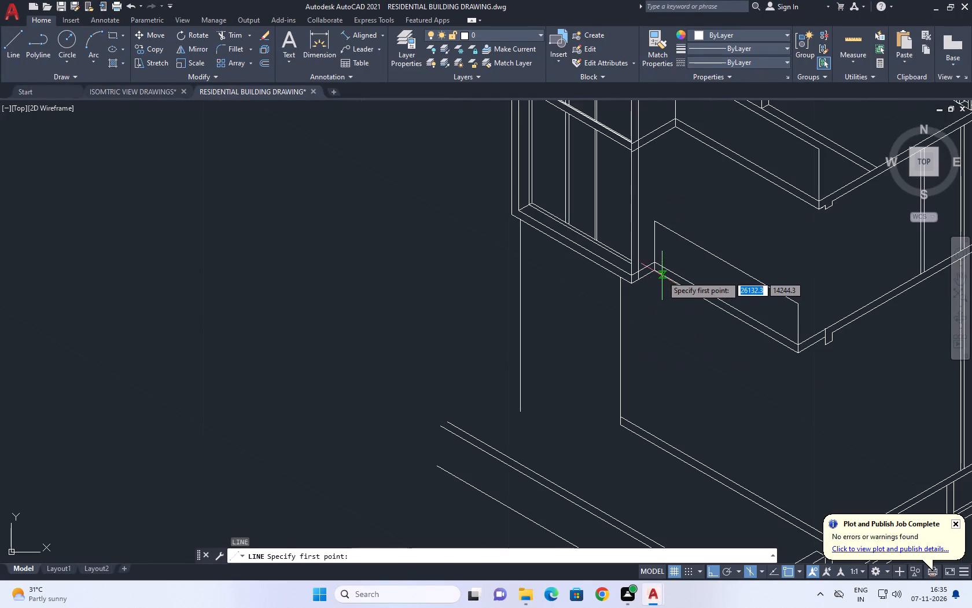
pyautogui.click(656, 272)
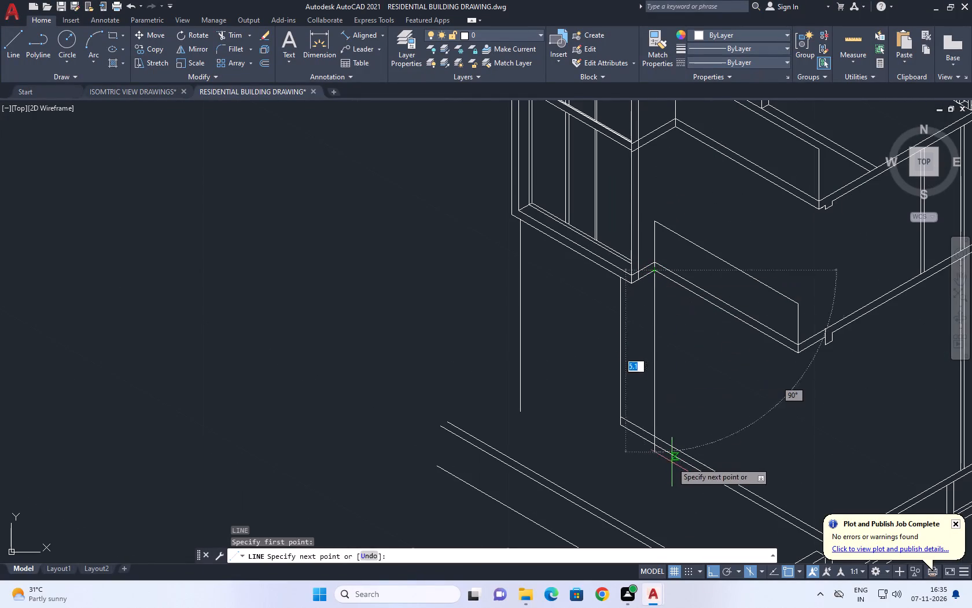
pyautogui.moveTo(657, 475); pyautogui.dragTo(687, 342, button='middle')
pyautogui.click(687, 354)
pyautogui.press('space')
pyautogui.moveTo(654, 280); pyautogui.dragTo(653, 283, button='middle')
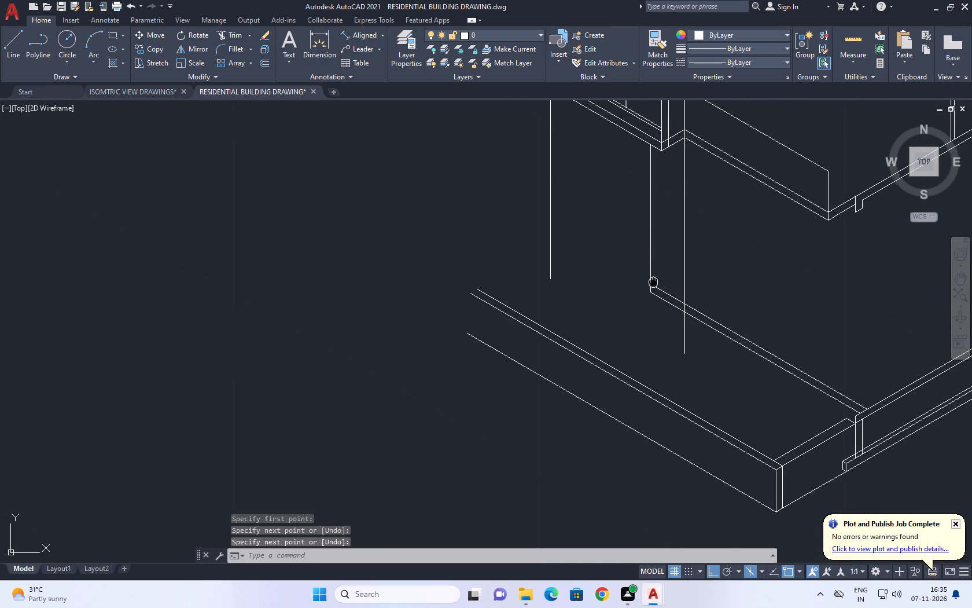
# Draw a 30° line from the upper sloping line's trimmed end back past the vertical under the slab's inner corner.
pyautogui.moveTo(653, 283); pyautogui.dragTo(649, 338, button='middle')
pyautogui.press('space')
pyautogui.scroll(2, 646, 344)
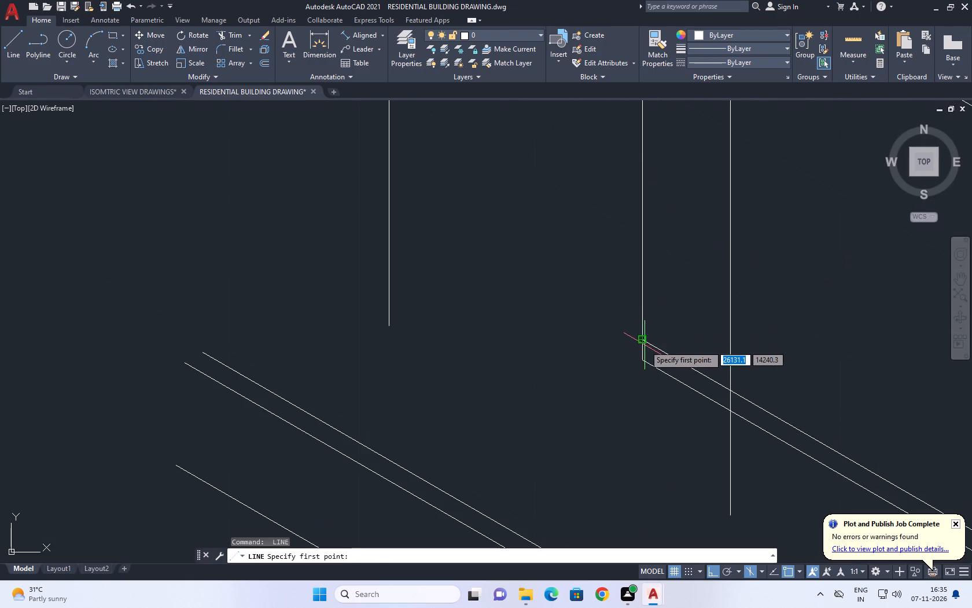
pyautogui.click(645, 345)
pyautogui.moveTo(749, 310); pyautogui.dragTo(621, 342, button='middle')
pyautogui.press('F5')
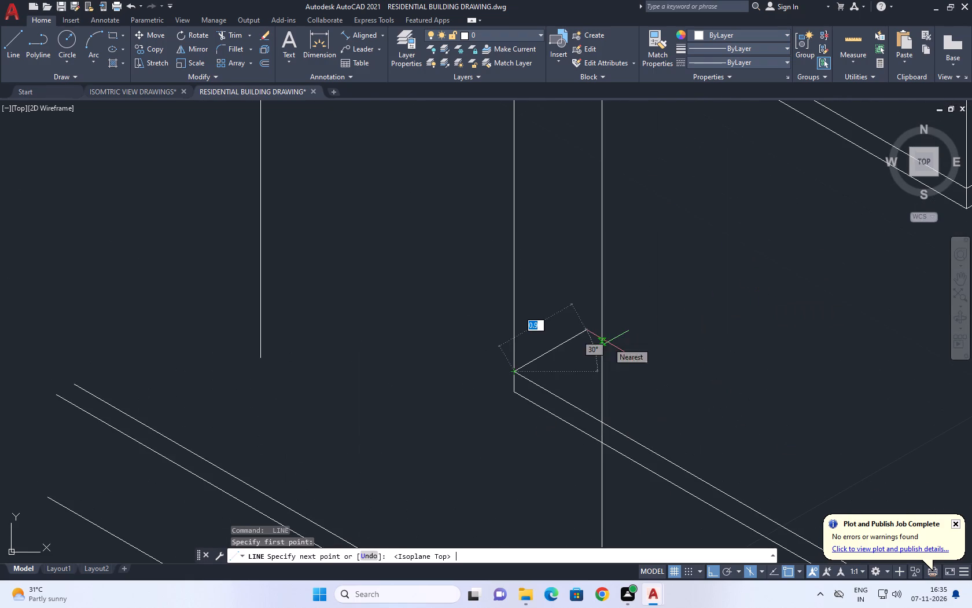
pyautogui.click(679, 309)
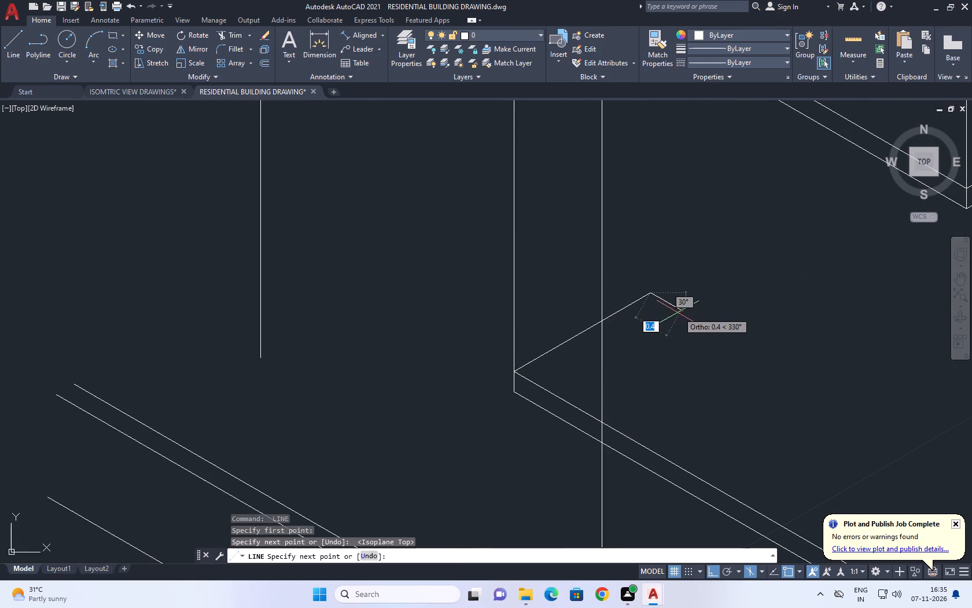
pyautogui.scroll(-4, 678, 313)
pyautogui.press('space')
pyautogui.moveTo(676, 318); pyautogui.dragTo(671, 333, button='middle')
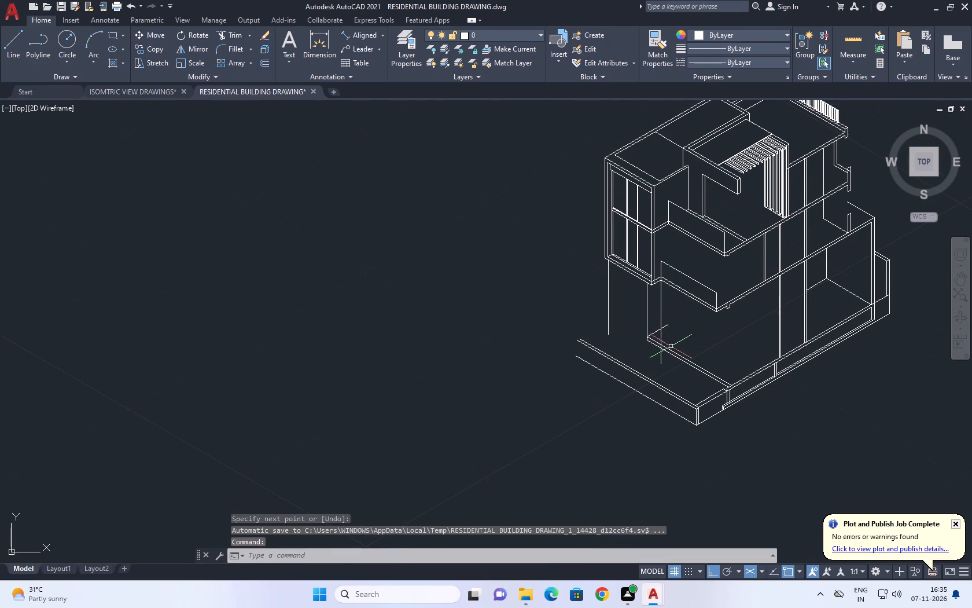
# Trim the 30° line's excess beyond the vertical line under the slab's inner corner.
pyautogui.scroll(2, 671, 351)
pyautogui.scroll(1, 657, 301)
pyautogui.write('TR')
pyautogui.press('space')
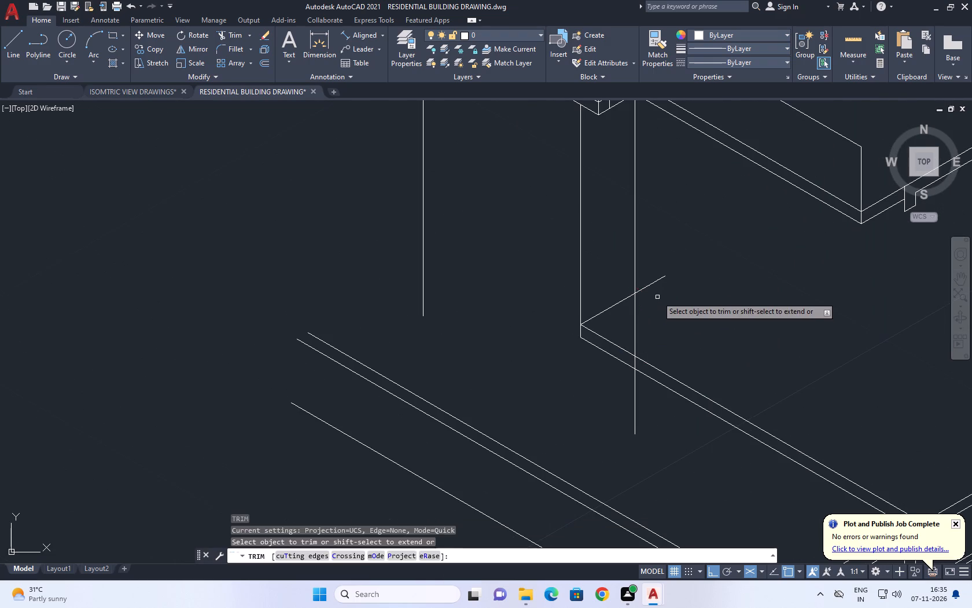
pyautogui.click(656, 283)
pyautogui.press('space')
# Draw a line from the 30° line's trimmed end, parallel to the sloping floor lines, toward the long side wall.
pyautogui.moveTo(662, 317); pyautogui.dragTo(628, 305, button='middle')
pyautogui.write('L')
pyautogui.press('space')
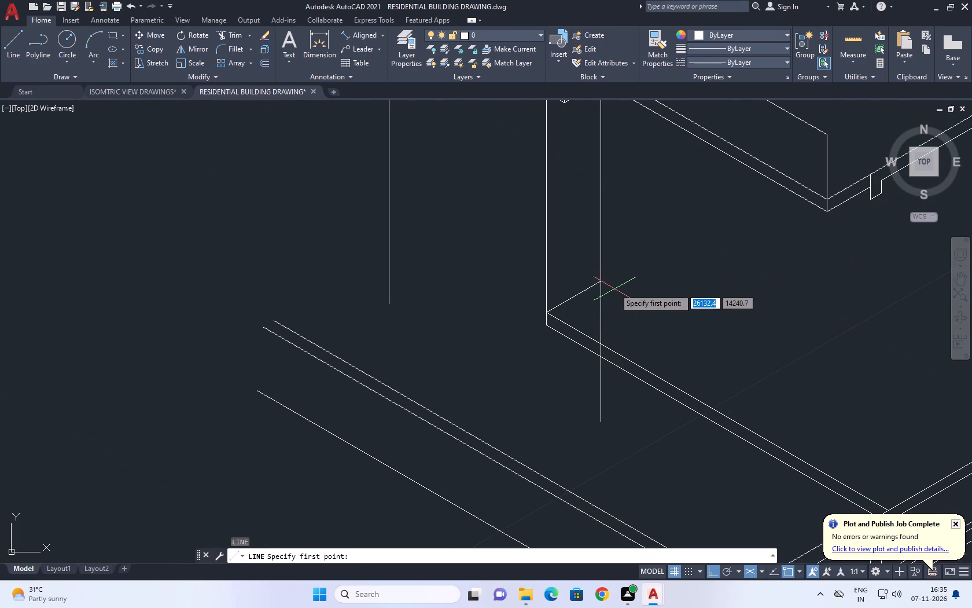
pyautogui.click(600, 281)
pyautogui.scroll(-4, 601, 284)
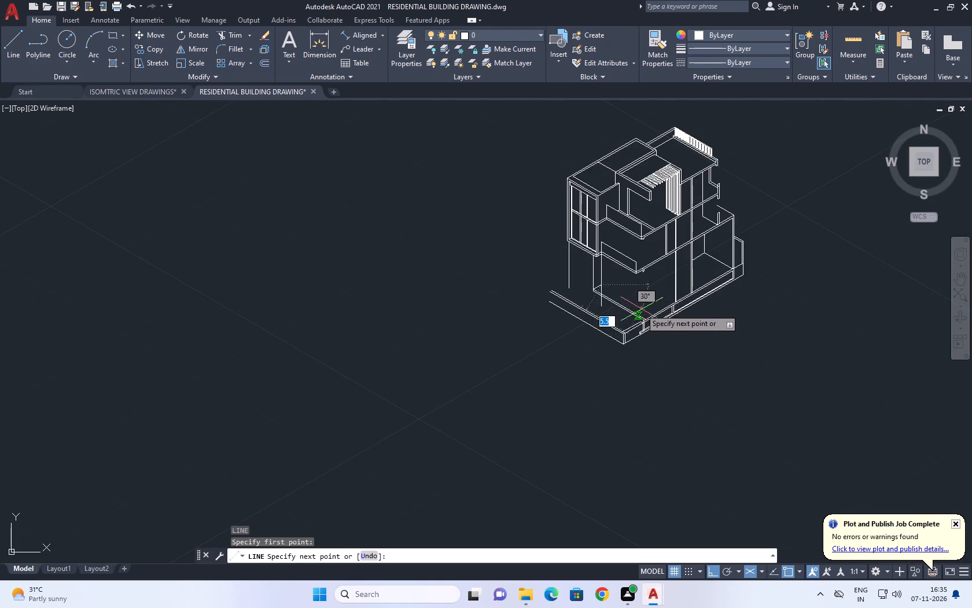
pyautogui.scroll(4, 646, 310)
pyautogui.click(657, 328)
pyautogui.press('space')
pyautogui.scroll(-2, 639, 275)
# Draw a vertical line from the slab's lower front corner down just past the new sloping line.
pyautogui.moveTo(647, 225); pyautogui.dragTo(651, 260, button='middle')
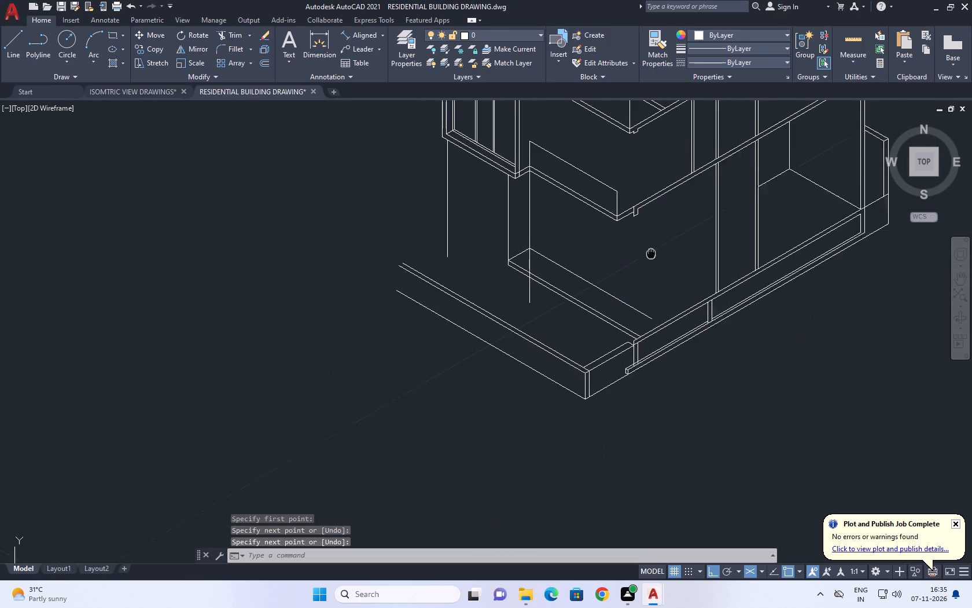
pyautogui.moveTo(651, 260); pyautogui.dragTo(651, 261, button='middle')
pyautogui.press('space')
pyautogui.scroll(2, 618, 237)
pyautogui.click(614, 228)
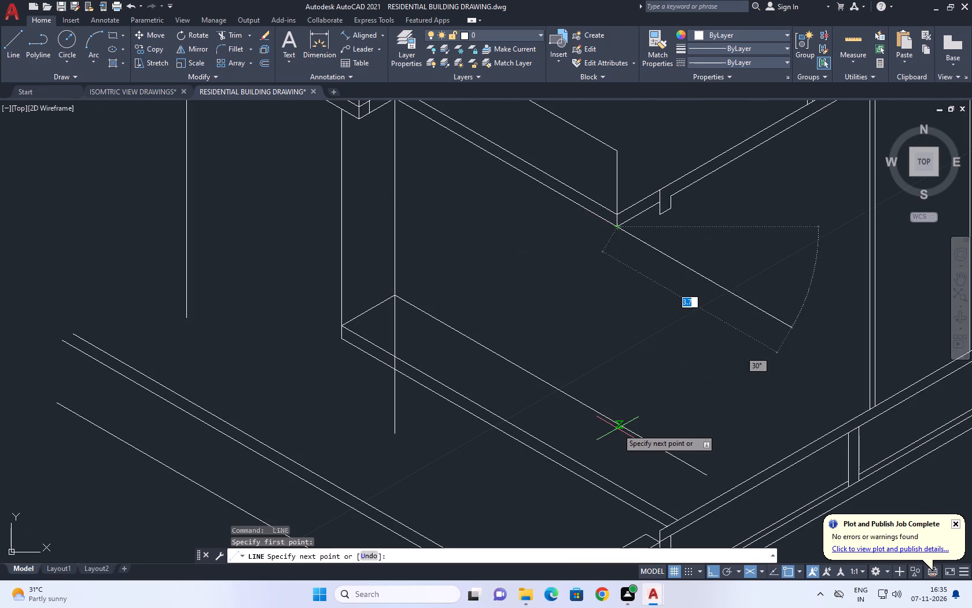
pyautogui.press('F5')
pyautogui.click(611, 450)
pyautogui.press('space')
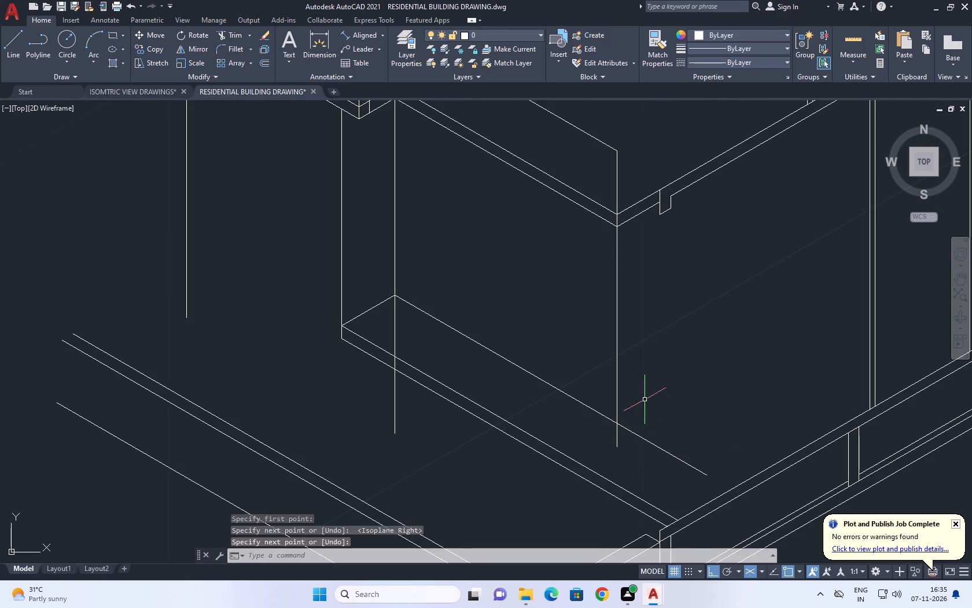
pyautogui.moveTo(652, 429); pyautogui.dragTo(638, 340, button='middle')
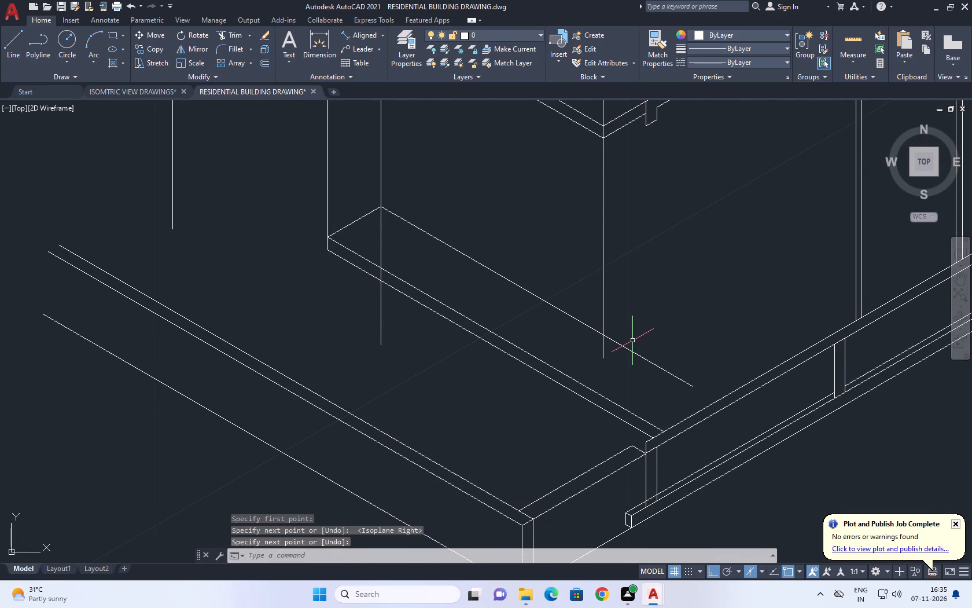
pyautogui.scroll(-1, 632, 342)
pyautogui.moveTo(631, 345); pyautogui.dragTo(639, 406, button='middle')
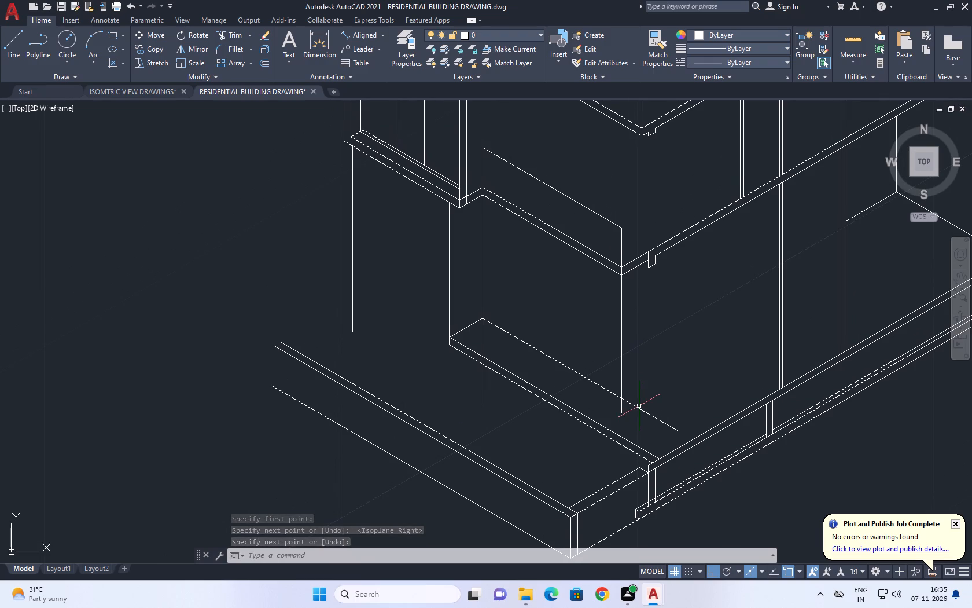
# Trim the upper sloping floor line and the slab's front-corner vertical back to the point where they cross.
pyautogui.write('TR')
pyautogui.press('space')
pyautogui.click(645, 405)
pyautogui.click(641, 428)
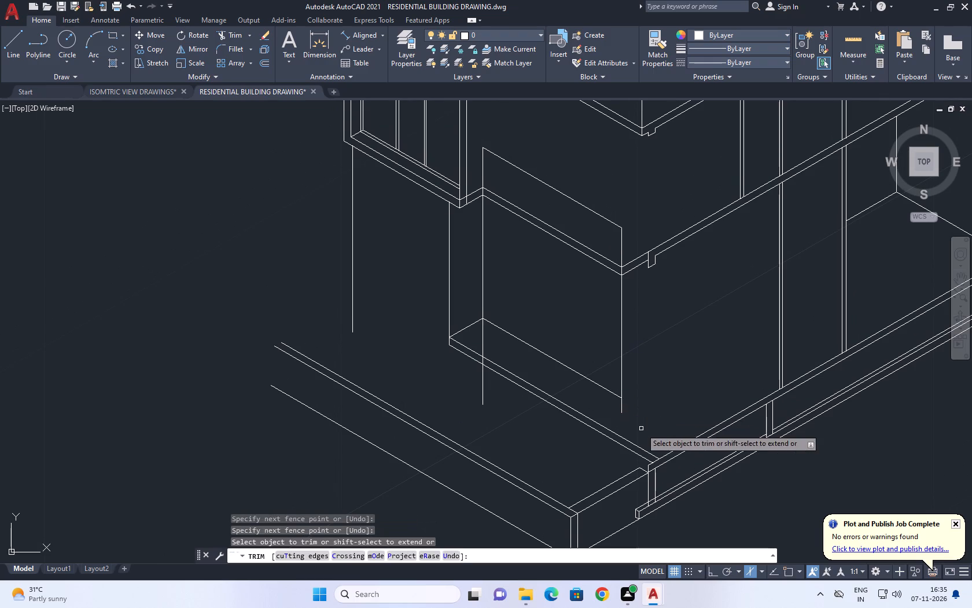
pyautogui.click(621, 410)
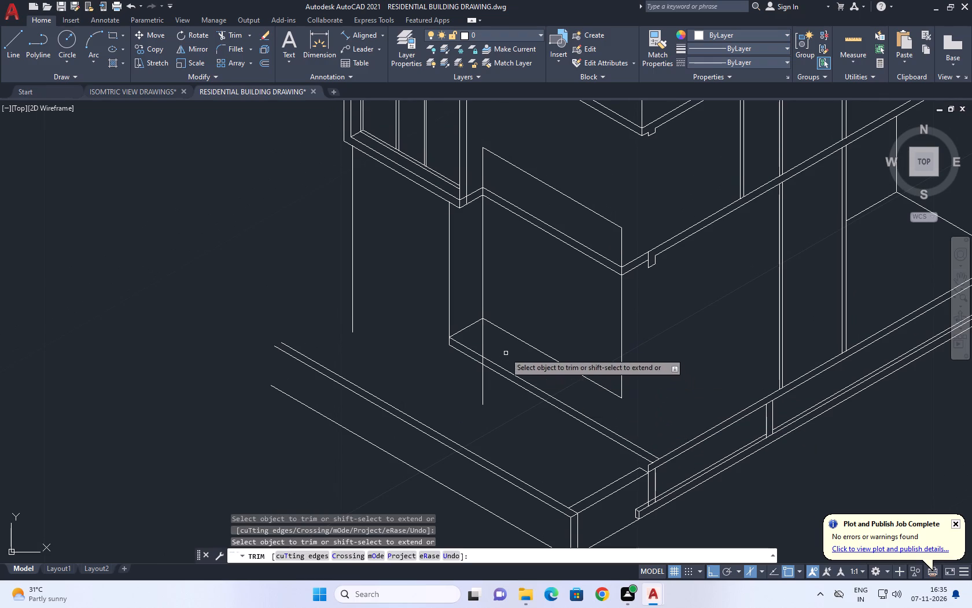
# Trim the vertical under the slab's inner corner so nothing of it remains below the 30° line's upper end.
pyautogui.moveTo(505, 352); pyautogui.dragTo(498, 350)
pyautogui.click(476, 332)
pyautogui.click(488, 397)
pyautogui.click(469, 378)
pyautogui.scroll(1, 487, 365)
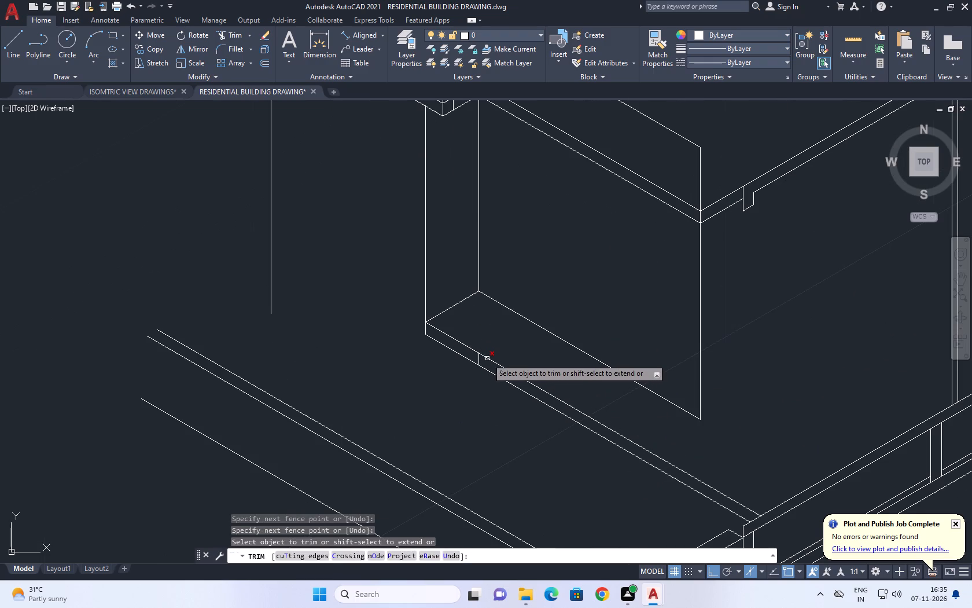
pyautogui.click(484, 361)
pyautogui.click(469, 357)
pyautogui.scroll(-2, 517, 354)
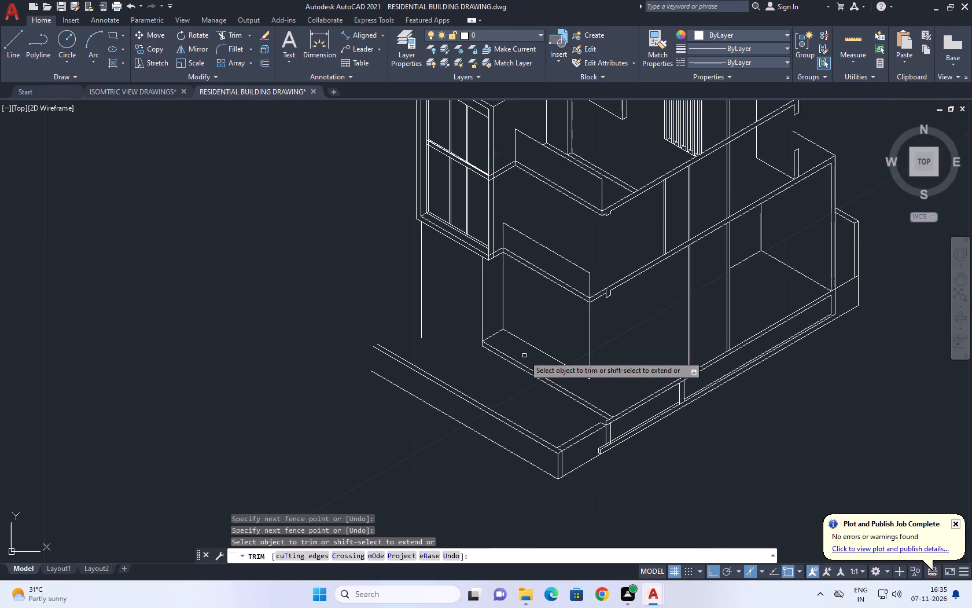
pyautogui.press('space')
# Erase the two closely spaced parallel sloping floor lines running to the long side wall.
pyautogui.moveTo(446, 387); pyautogui.dragTo(526, 368, button='middle')
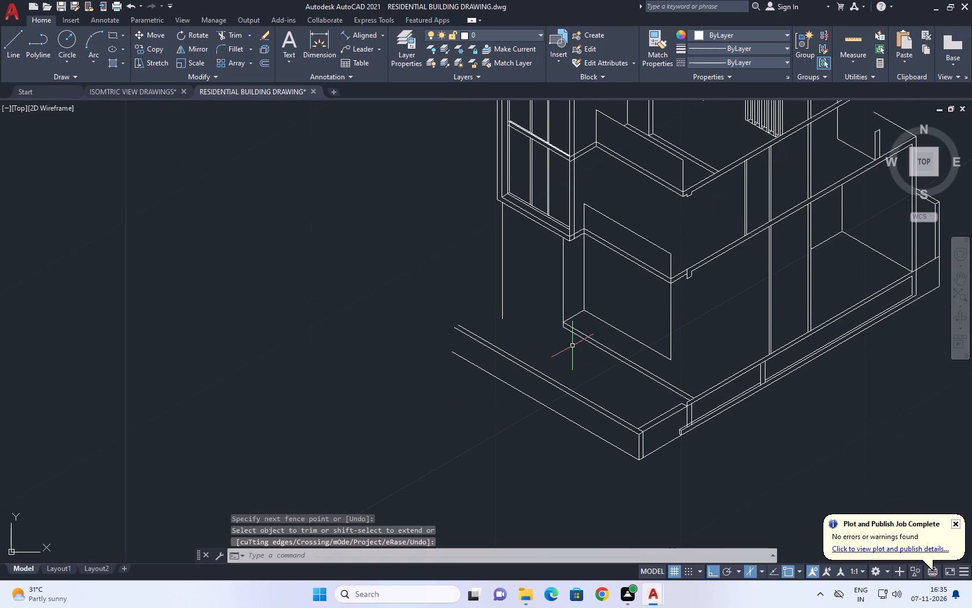
pyautogui.moveTo(569, 287); pyautogui.dragTo(573, 309, button='middle')
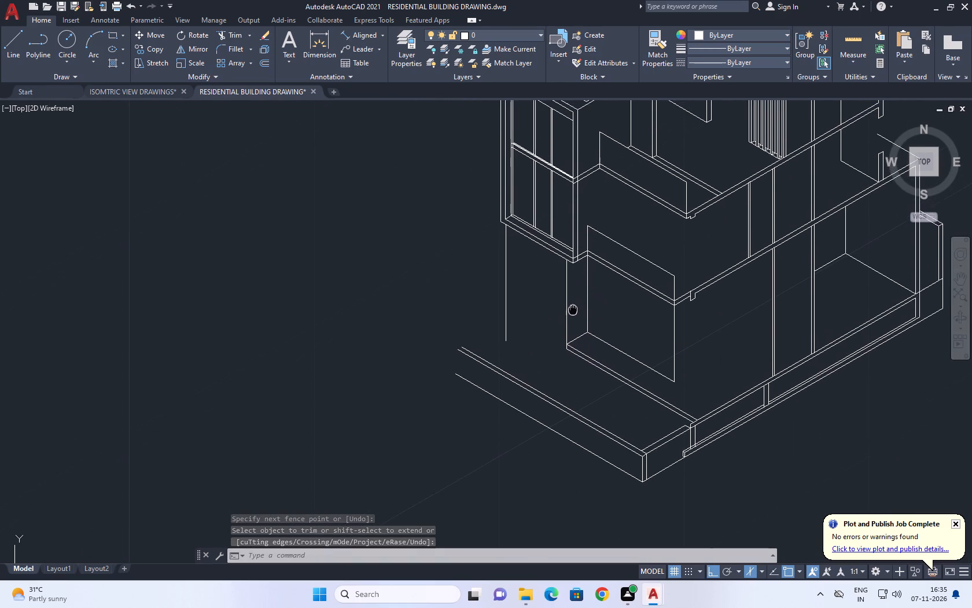
pyautogui.moveTo(573, 309); pyautogui.dragTo(573, 335, button='middle')
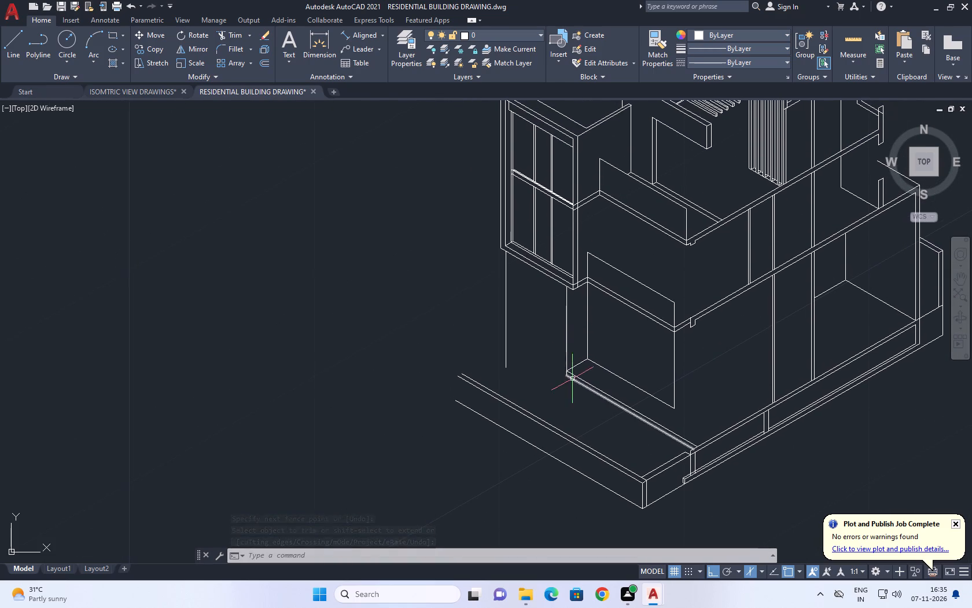
pyautogui.moveTo(570, 379); pyautogui.dragTo(565, 312, button='middle')
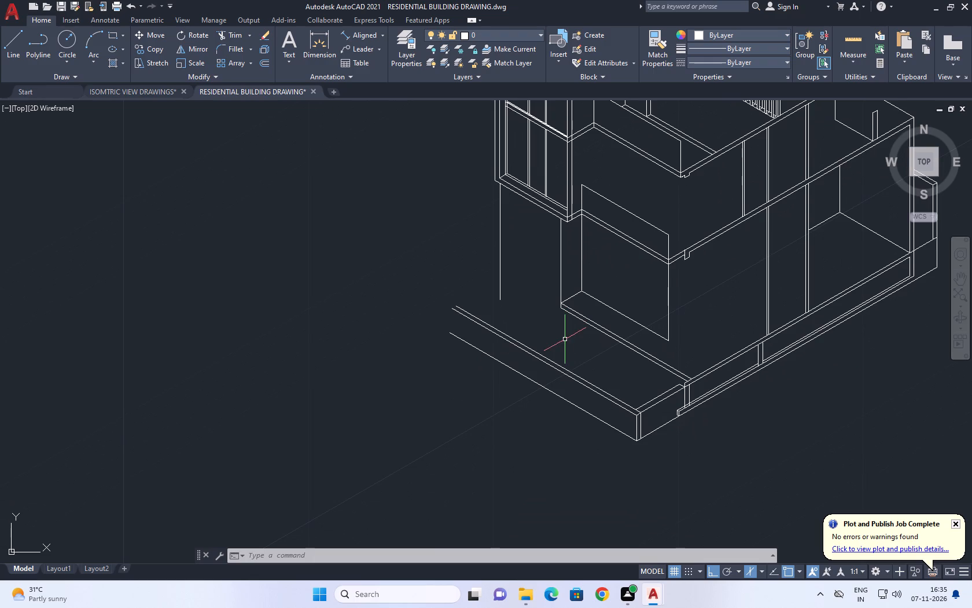
pyautogui.scroll(2, 595, 340)
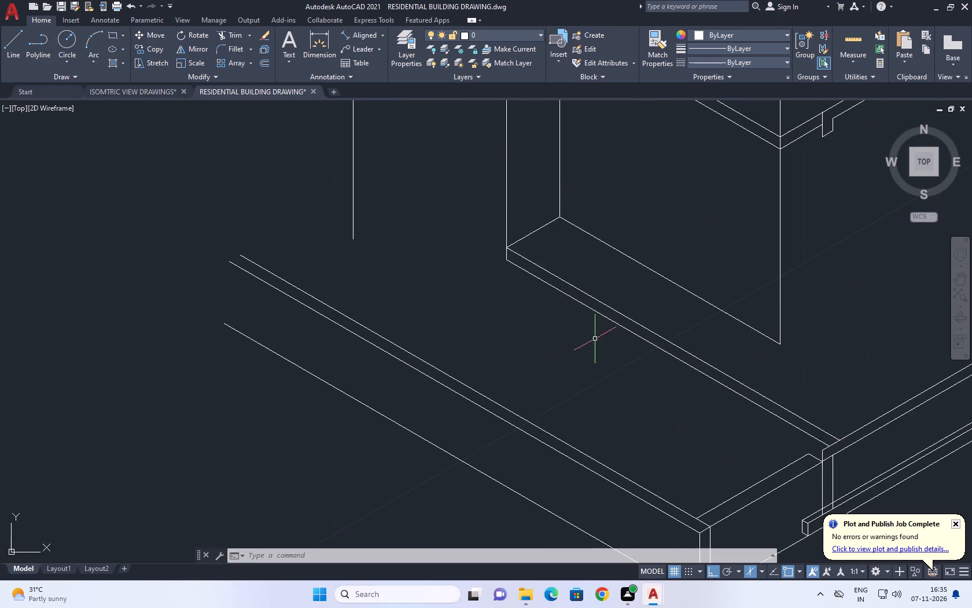
pyautogui.click(618, 303)
pyautogui.moveTo(605, 318); pyautogui.dragTo(601, 325)
pyautogui.moveTo(604, 333); pyautogui.dragTo(604, 353, button='middle')
pyautogui.press('Delete')
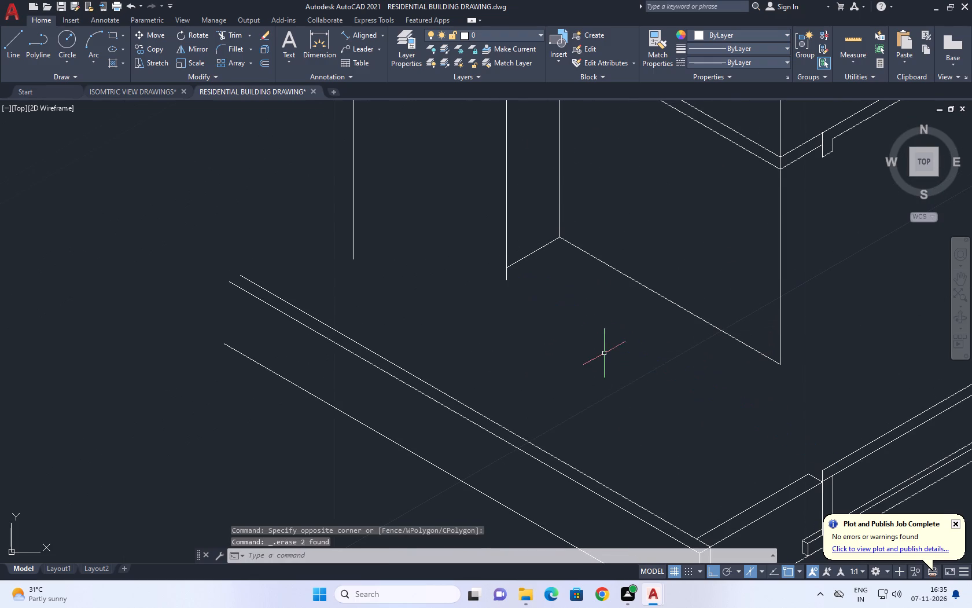
# Trim the short stub of the vertical under the window bay that extends below the 30° line's lower end.
pyautogui.moveTo(690, 380); pyautogui.dragTo(636, 378, button='middle')
pyautogui.write('TR')
pyautogui.press('space')
pyautogui.click(456, 273)
pyautogui.click(428, 283)
pyautogui.press('space')
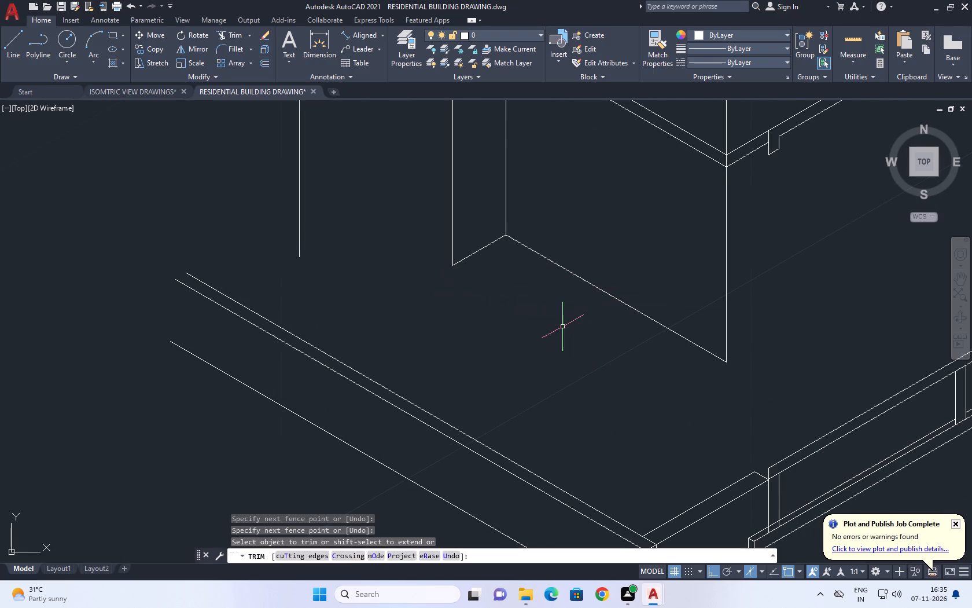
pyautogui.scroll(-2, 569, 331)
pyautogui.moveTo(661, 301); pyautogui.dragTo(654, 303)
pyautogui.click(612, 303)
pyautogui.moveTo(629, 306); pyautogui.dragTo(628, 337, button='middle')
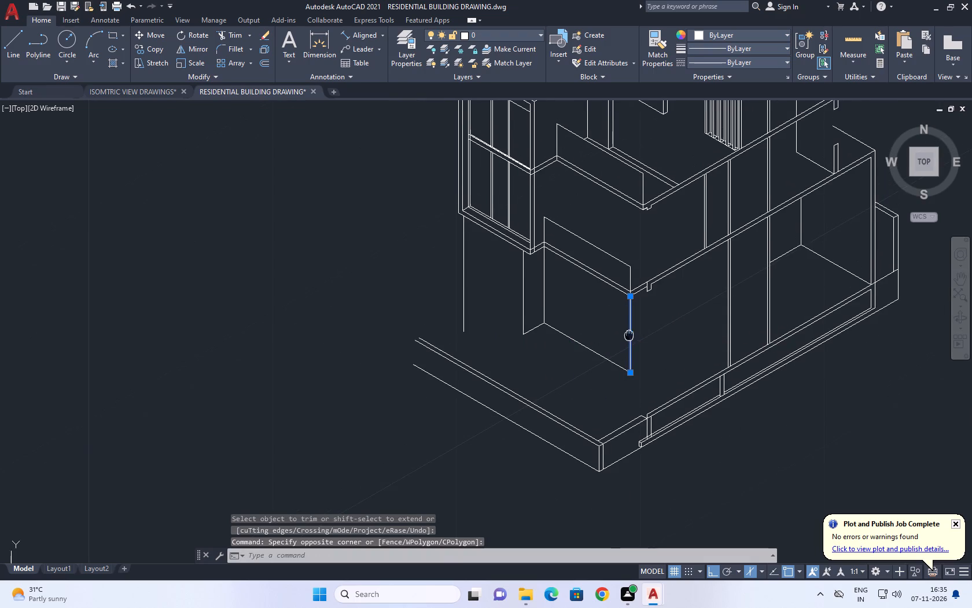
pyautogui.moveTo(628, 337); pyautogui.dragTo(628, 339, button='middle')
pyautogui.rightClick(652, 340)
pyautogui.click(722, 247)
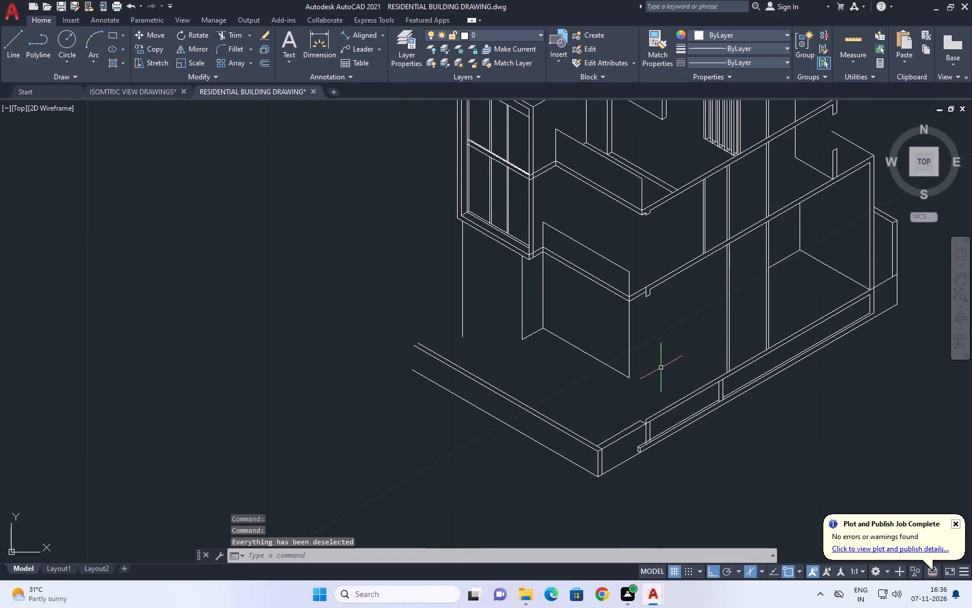
# Move the vertical line under the slab's front corner so its top end meets the notched edge on the slab's underside.
pyautogui.moveTo(616, 357); pyautogui.dragTo(626, 362, button='middle')
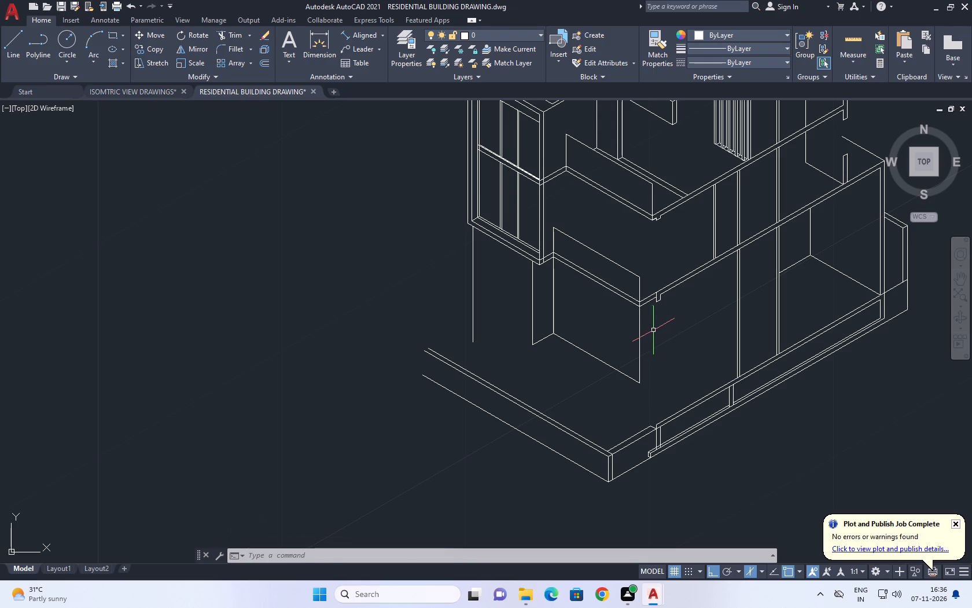
pyautogui.click(653, 330)
pyautogui.click(634, 343)
pyautogui.moveTo(651, 340); pyautogui.dragTo(621, 358, button='middle')
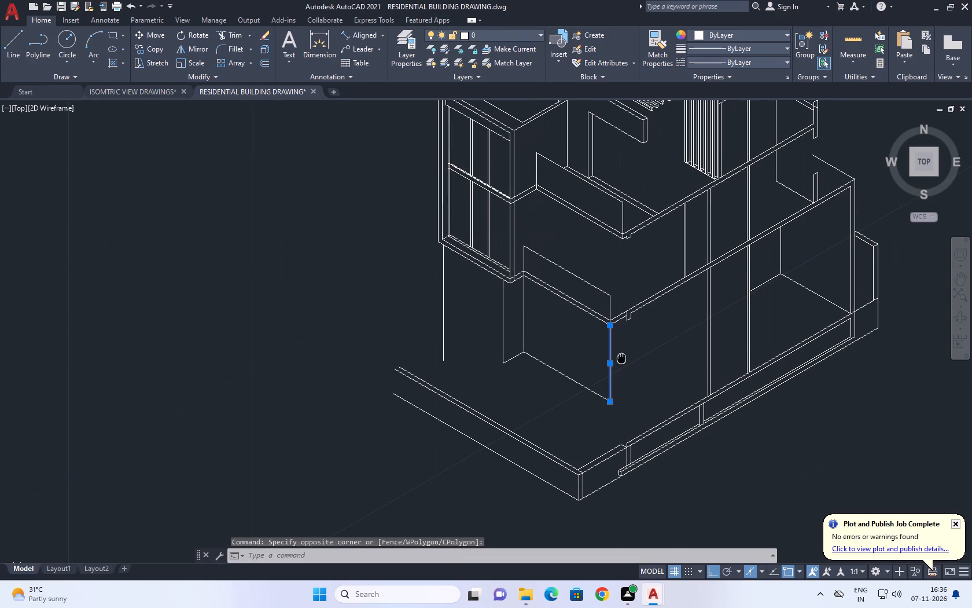
pyautogui.write('M')
pyautogui.press('space')
pyautogui.scroll(2, 614, 336)
pyautogui.click(601, 313)
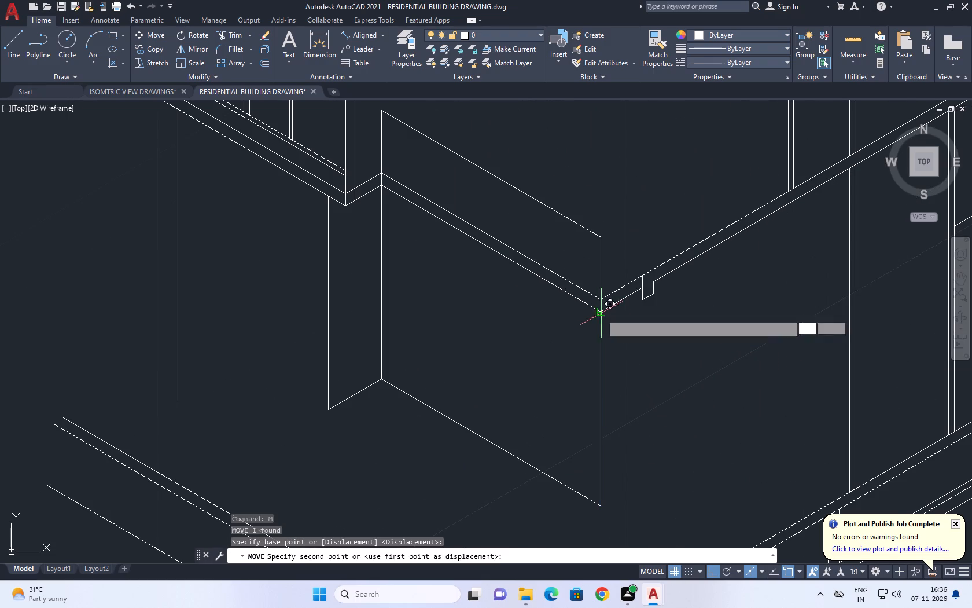
pyautogui.click(643, 291)
# Erase the vertical line under the slab's inner corner.
pyautogui.moveTo(439, 280); pyautogui.dragTo(480, 309, button='middle')
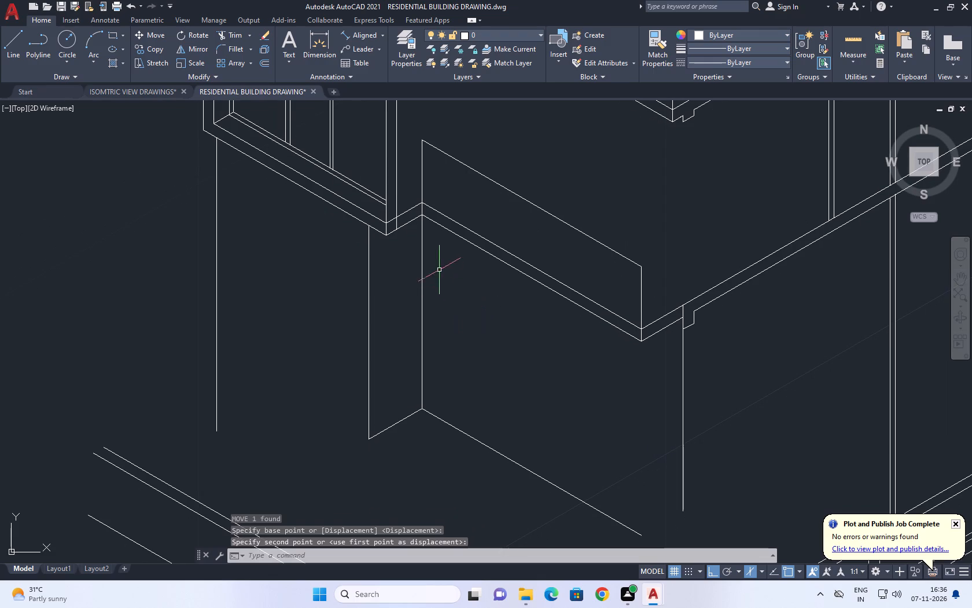
pyautogui.click(439, 268)
pyautogui.click(407, 292)
pyautogui.moveTo(432, 282); pyautogui.dragTo(442, 300, button='middle')
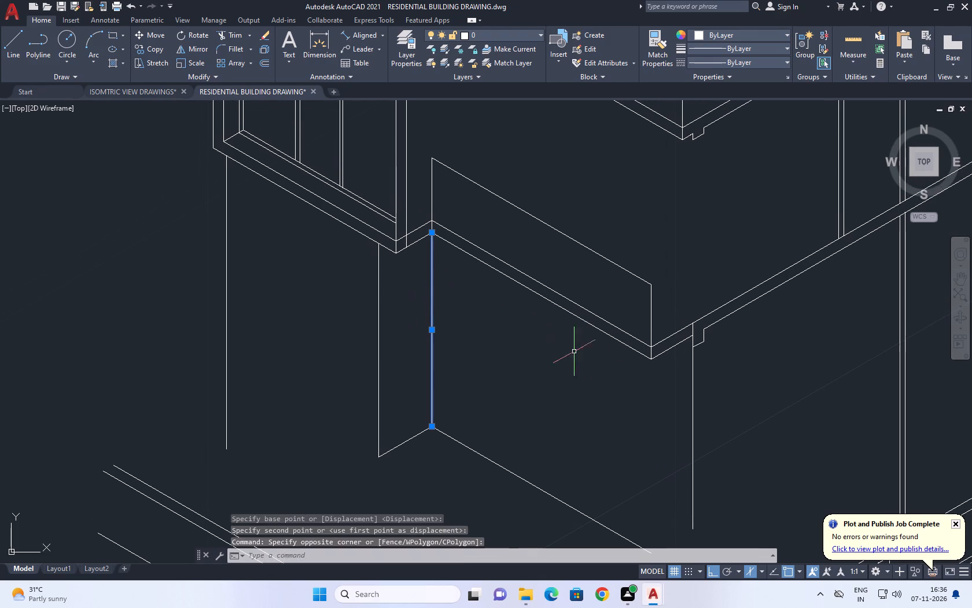
pyautogui.press('Delete')
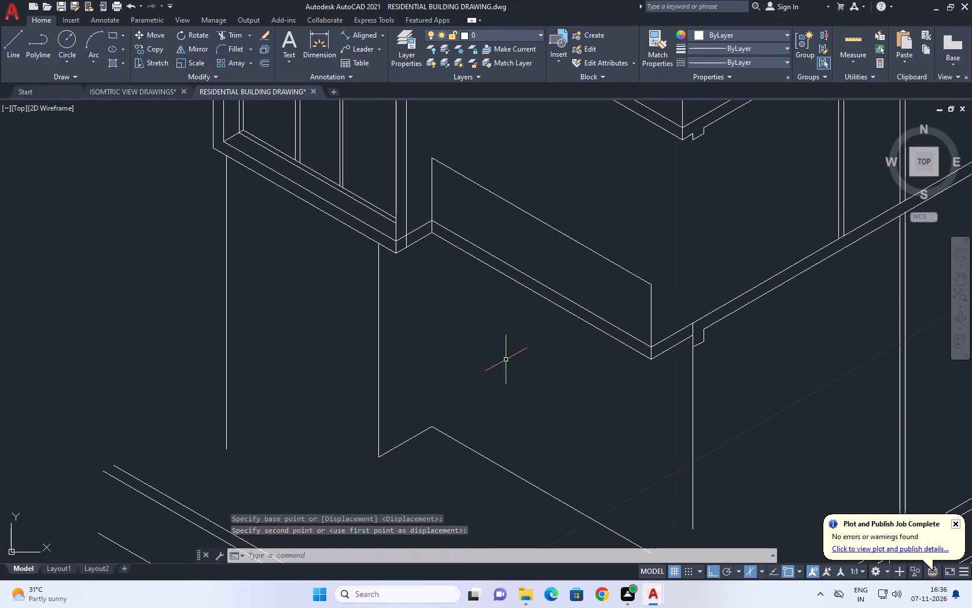
# Copy the vertical line at the slab's notch, parallel to the slab's front edge, back to the vertical above the inner corner.
pyautogui.moveTo(742, 431); pyautogui.dragTo(733, 426)
pyautogui.click(655, 417)
pyautogui.moveTo(677, 408); pyautogui.dragTo(677, 427, button='middle')
pyautogui.write('CO')
pyautogui.press('space')
pyautogui.click(692, 351)
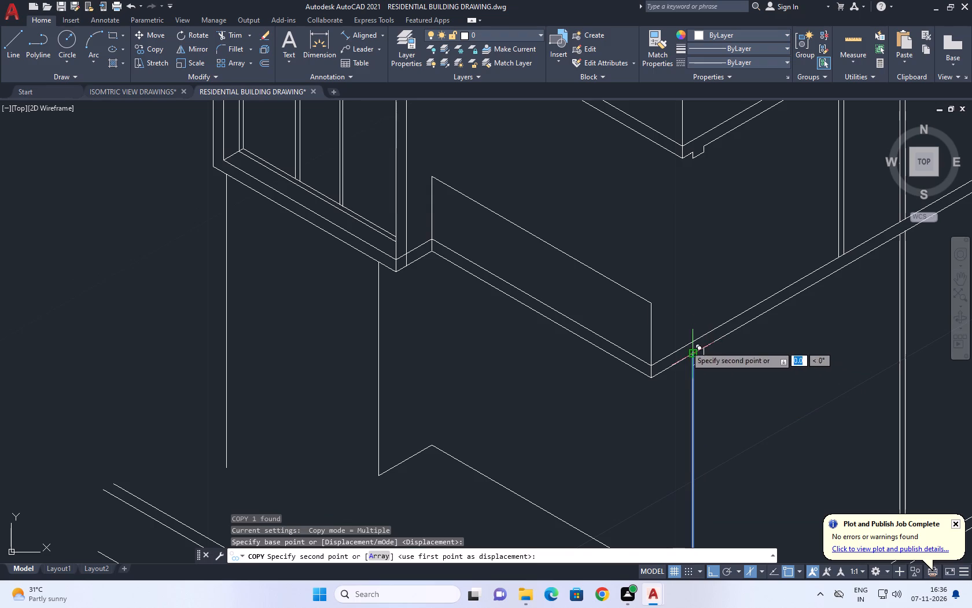
pyautogui.press('F5')
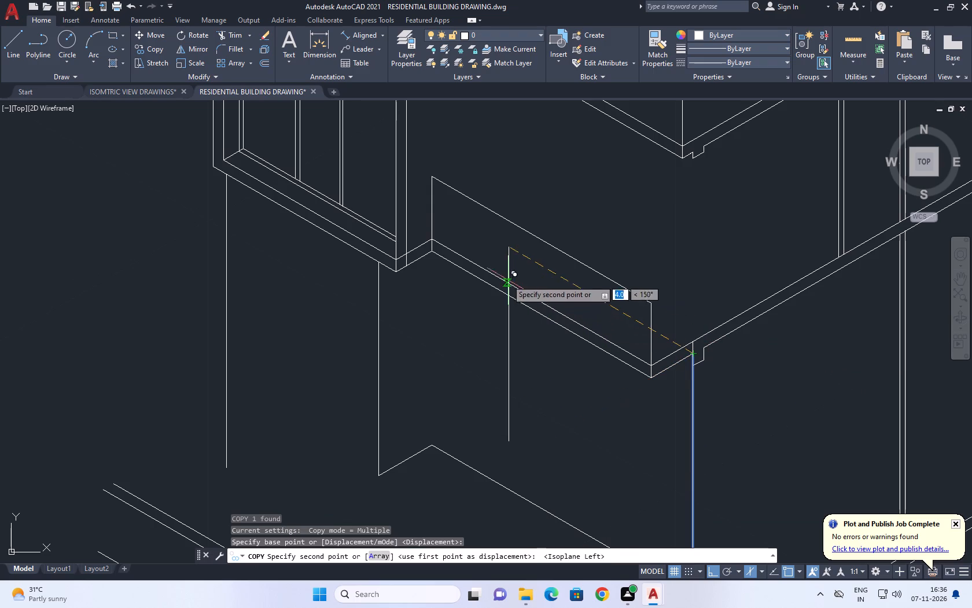
pyautogui.scroll(1, 464, 257)
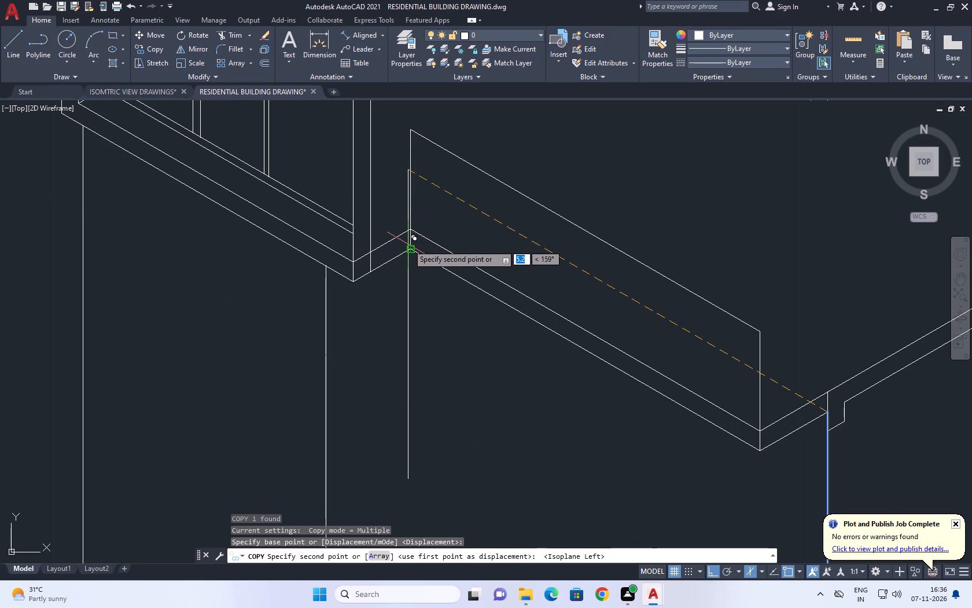
pyautogui.scroll(-2, 408, 244)
pyautogui.scroll(1, 408, 213)
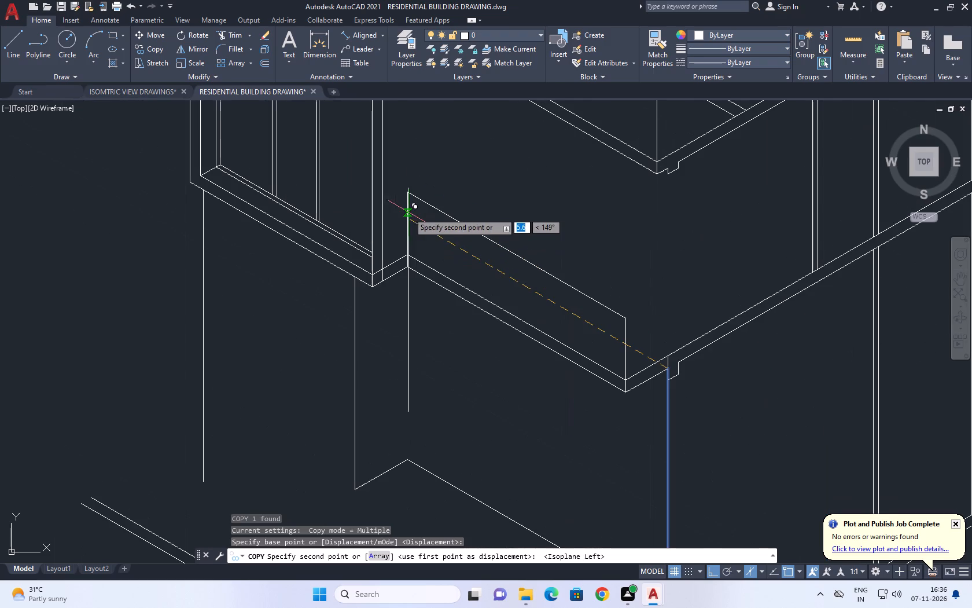
pyautogui.click(408, 222)
pyautogui.press('space')
# Move the copied line sideways so it lies exactly on the vertical parapet edge at the slab's inner corner.
pyautogui.scroll(5, 408, 218)
pyautogui.click(399, 254)
pyautogui.press('m')
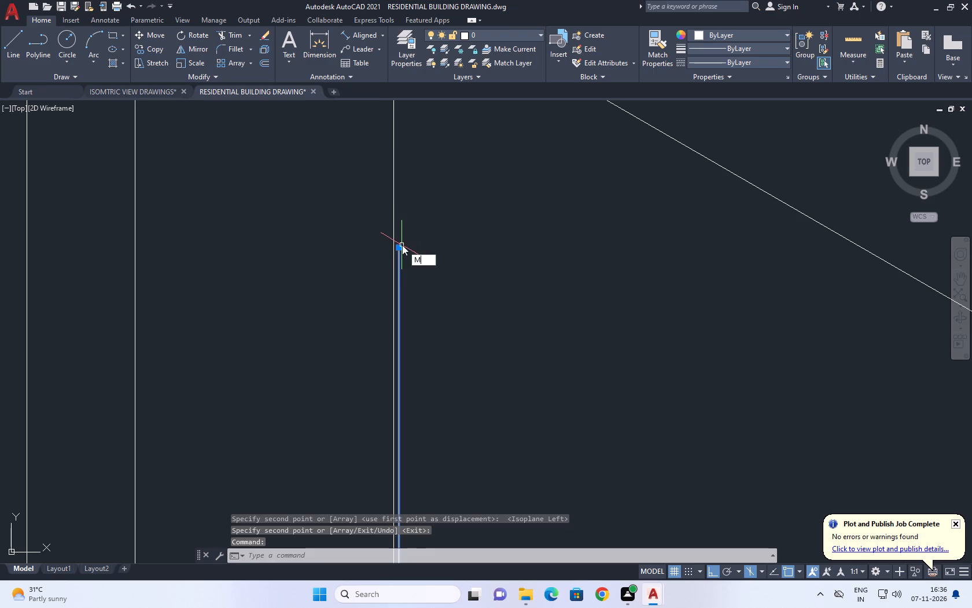
pyautogui.press('space')
pyautogui.click(401, 248)
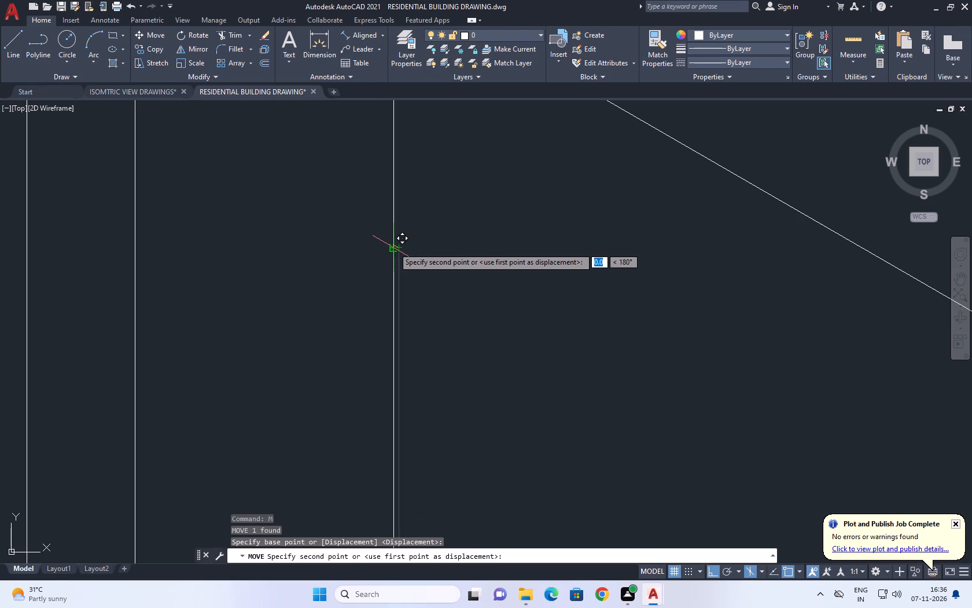
pyautogui.click(393, 247)
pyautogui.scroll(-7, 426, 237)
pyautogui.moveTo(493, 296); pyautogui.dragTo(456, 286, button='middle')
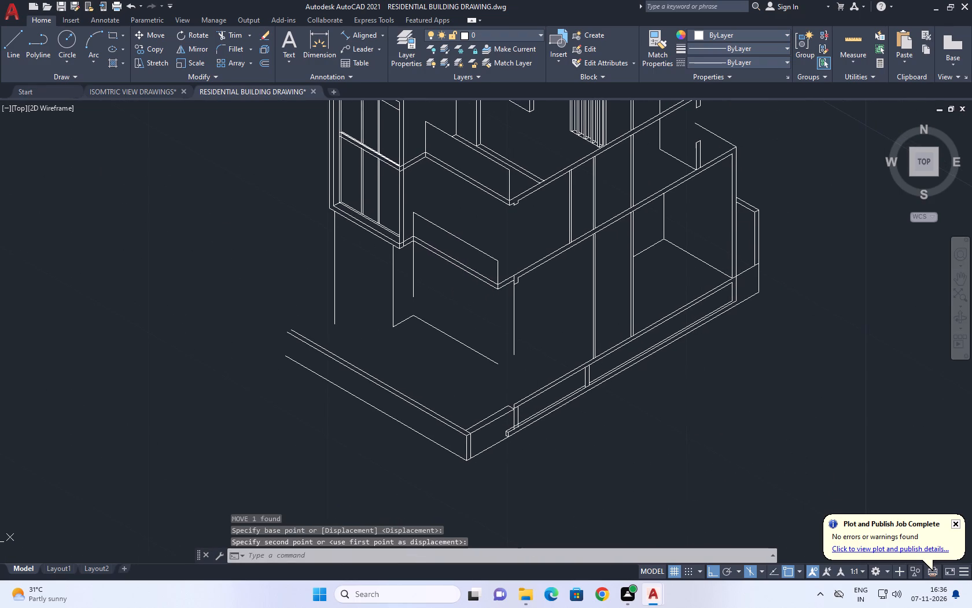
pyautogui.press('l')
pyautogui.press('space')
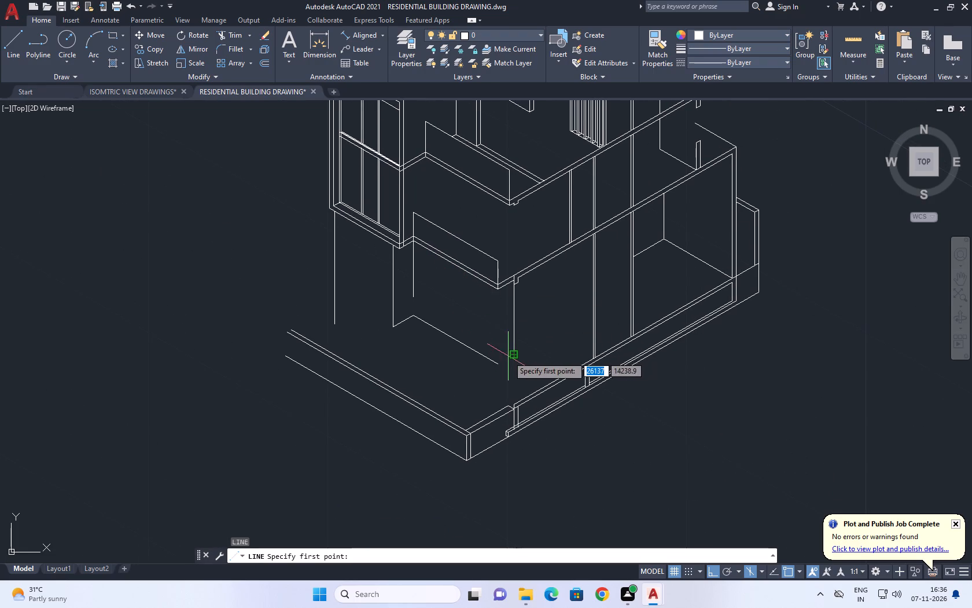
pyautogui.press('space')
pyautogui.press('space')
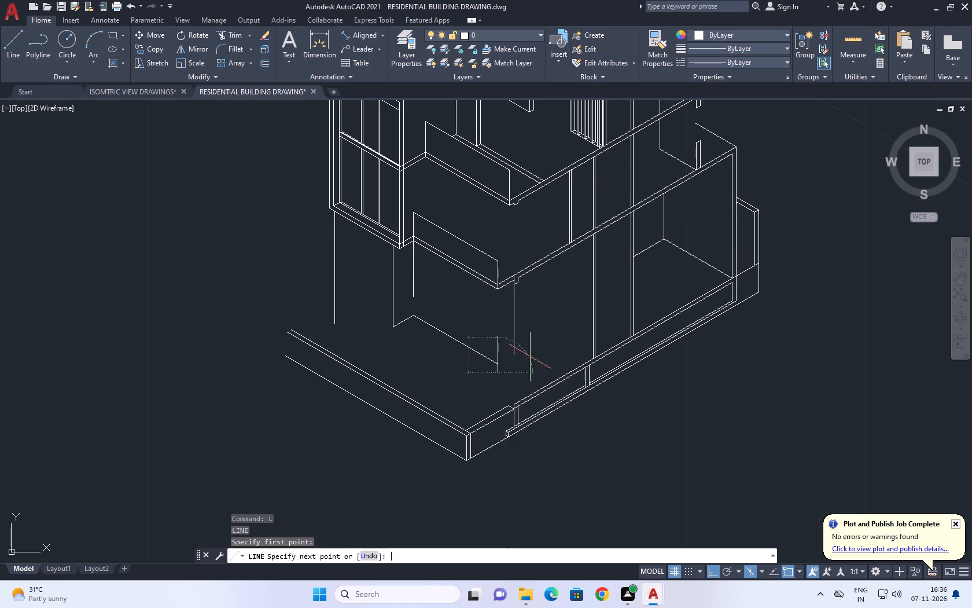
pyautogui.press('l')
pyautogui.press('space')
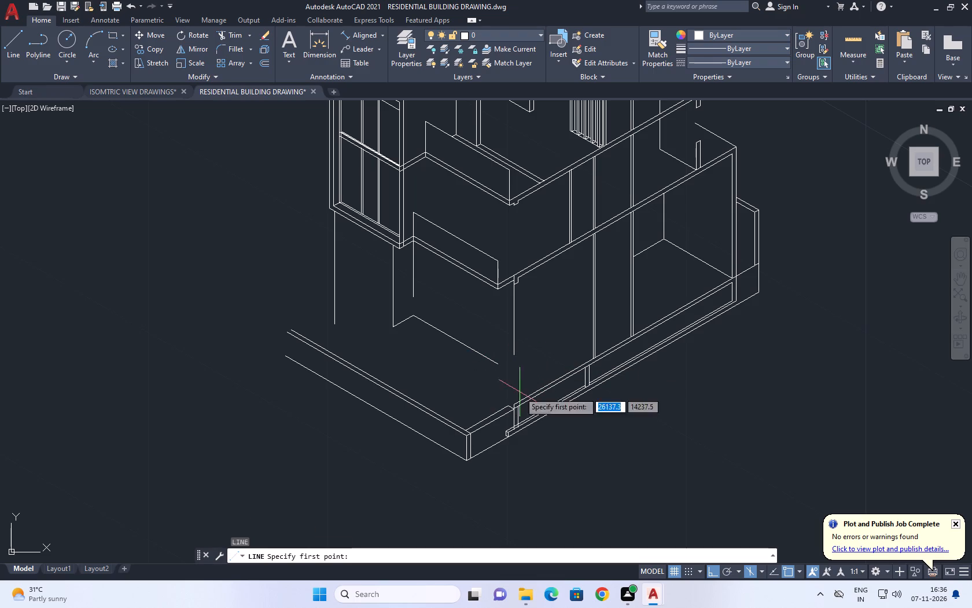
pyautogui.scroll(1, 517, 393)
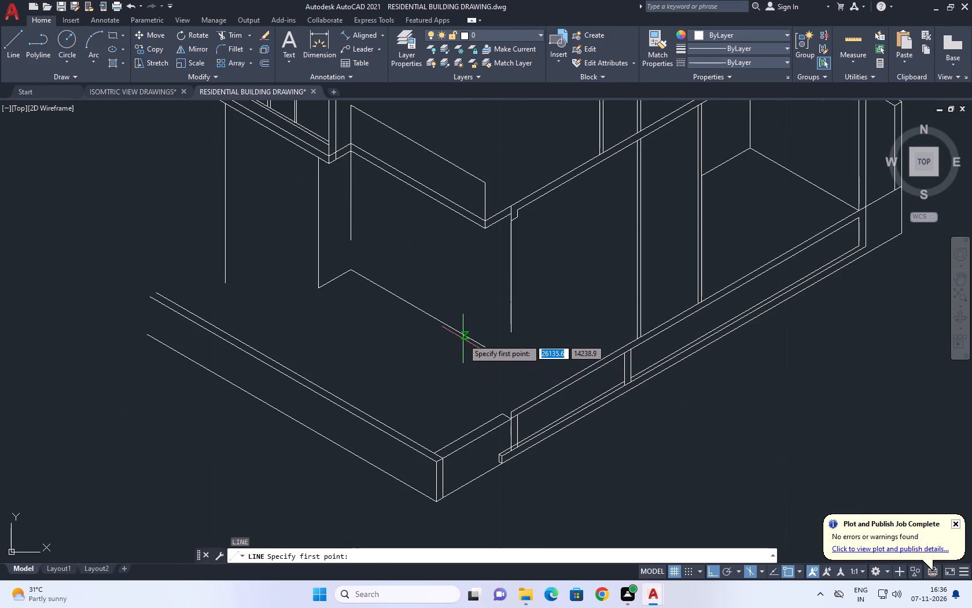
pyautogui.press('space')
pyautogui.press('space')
# Extend the sloping ground-floor base line to the top edge of the long side wall.
pyautogui.press('e')
pyautogui.press('x')
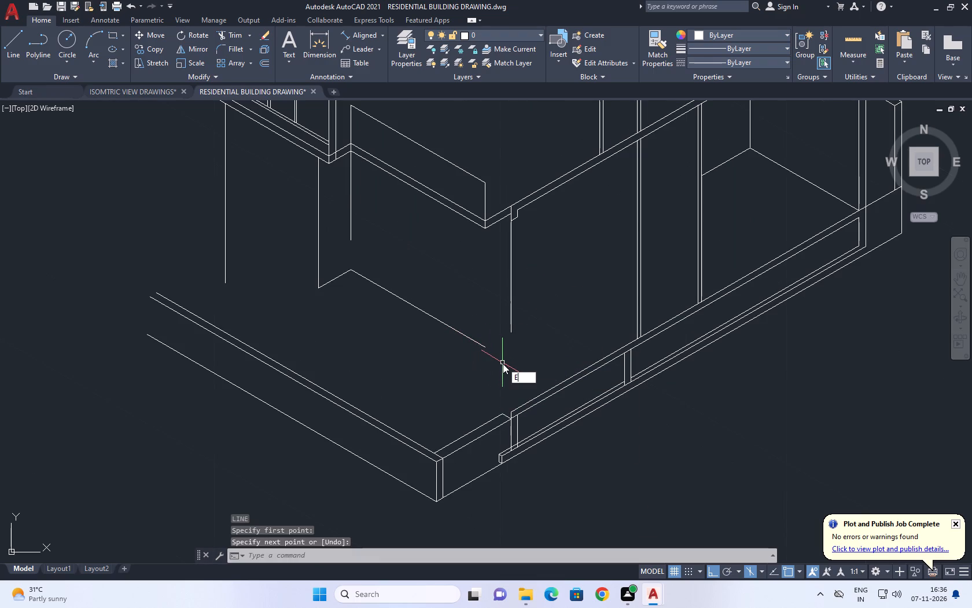
pyautogui.press('space')
pyautogui.click(487, 335)
pyautogui.click(452, 362)
pyautogui.press('space')
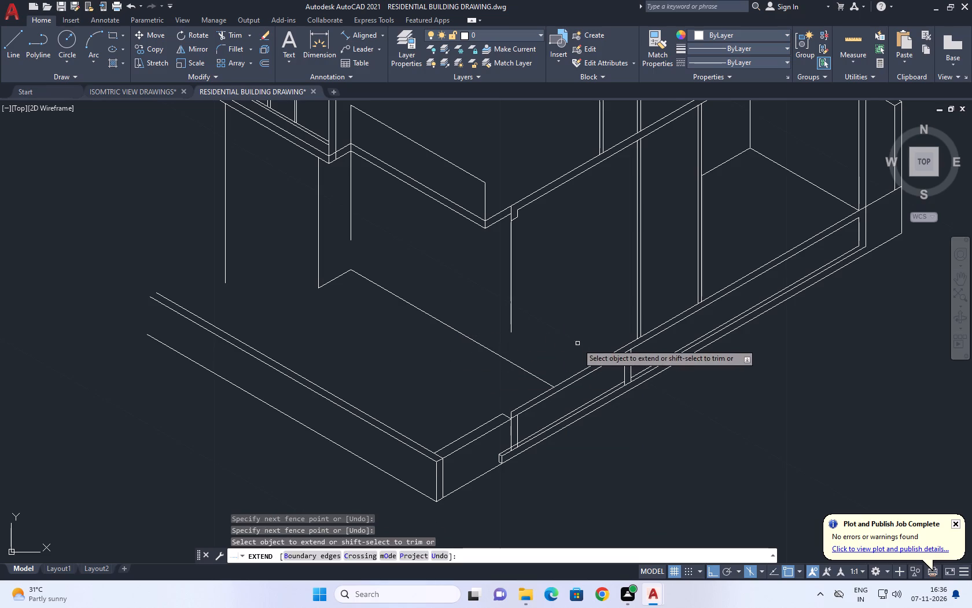
# Extend the vertical line under the slab's notch down to the sloping base line.
pyautogui.moveTo(471, 349); pyautogui.dragTo(495, 375, button='middle')
pyautogui.press('e')
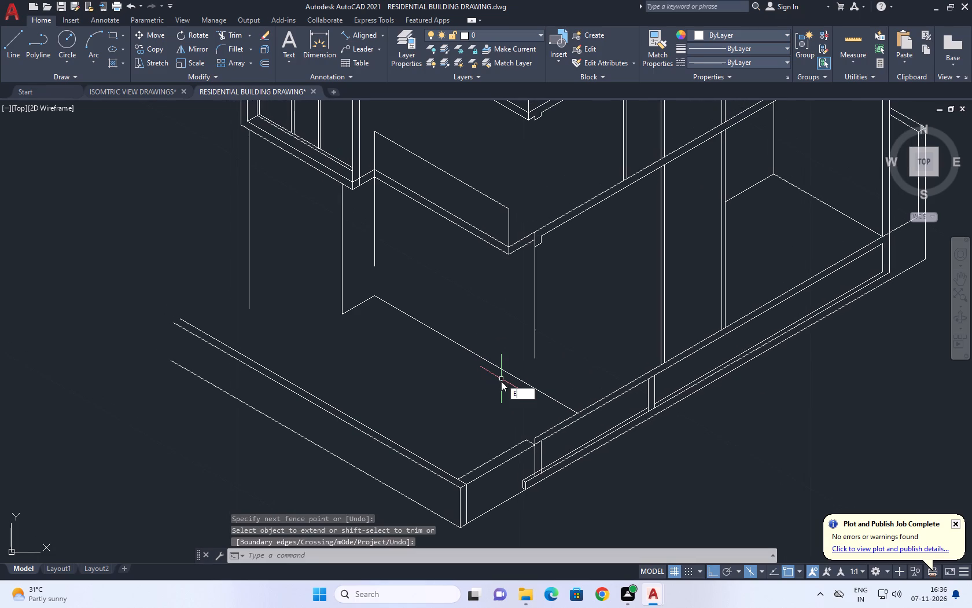
pyautogui.press('x')
pyautogui.press('space')
pyautogui.click(529, 334)
pyautogui.click(555, 343)
pyautogui.press('space')
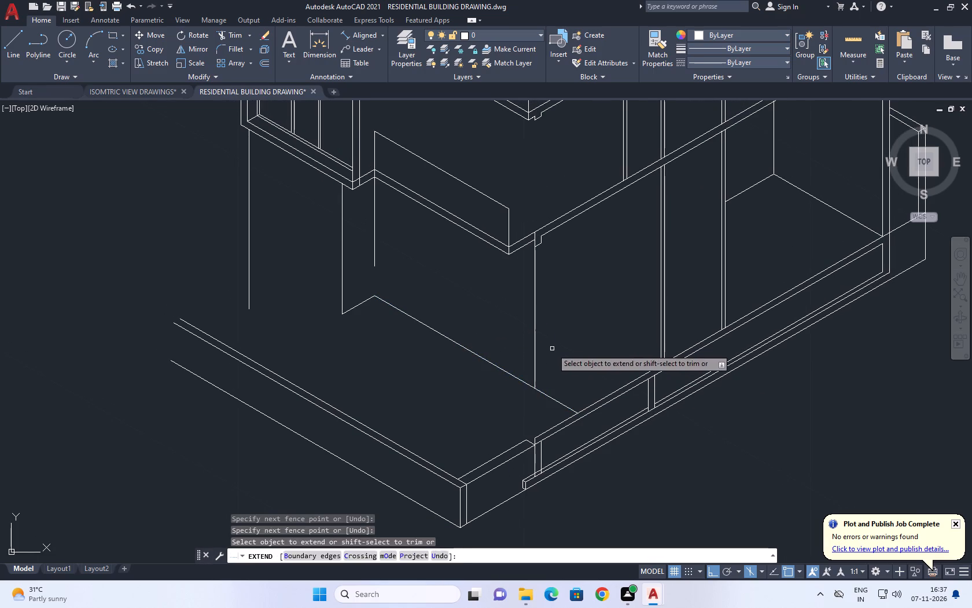
# Trim the sloping ground-floor base line where it overruns the vertical line under the slab's notch.
pyautogui.write('TR')
pyautogui.press('space')
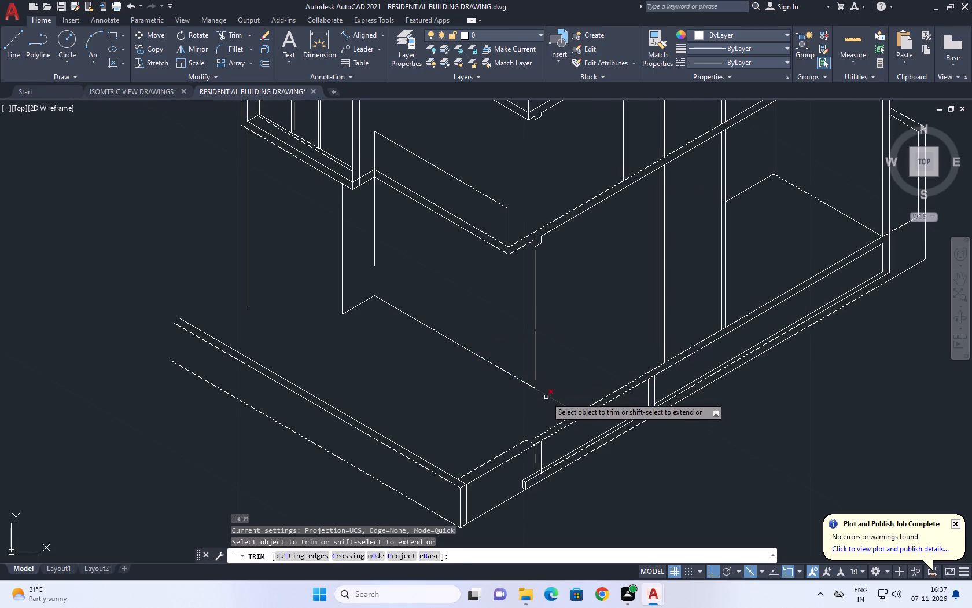
pyautogui.click(546, 397)
pyautogui.scroll(-2, 564, 372)
pyautogui.moveTo(574, 344); pyautogui.dragTo(577, 357, button='middle')
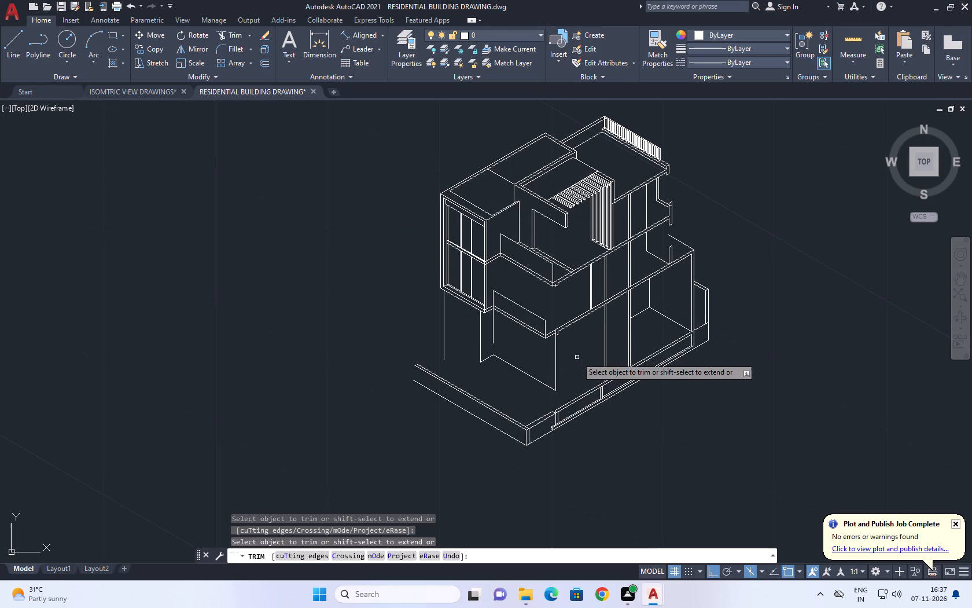
pyautogui.scroll(1, 609, 418)
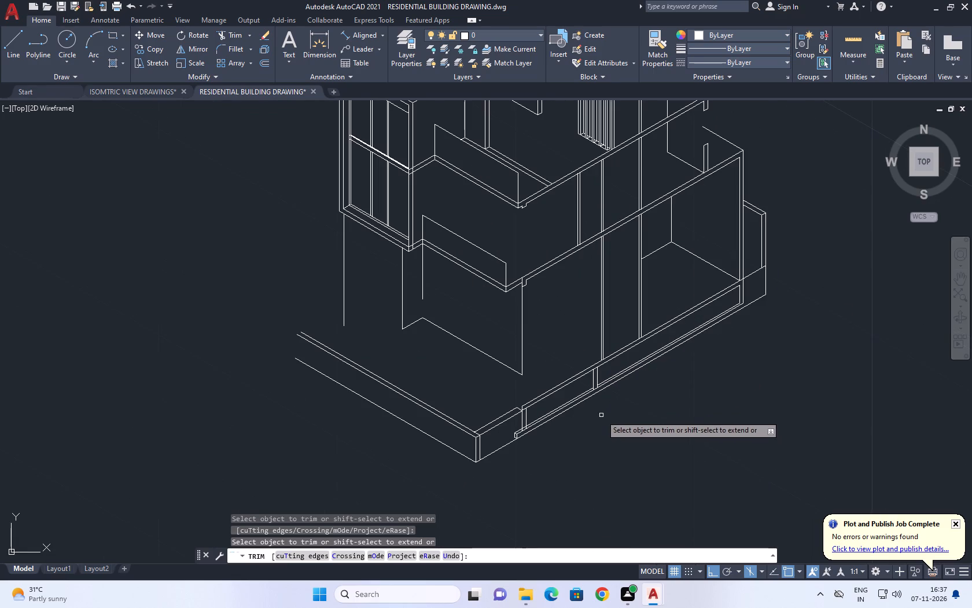
pyautogui.rightClick(553, 354)
pyautogui.click(601, 376)
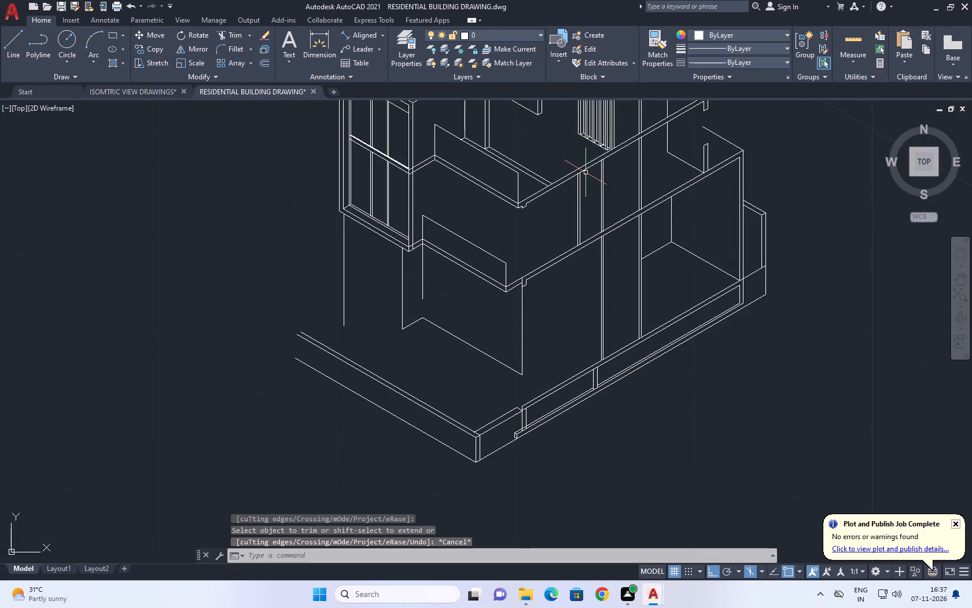
# Copy the sloping ground-floor base line a short distance back along the top isoplane, forming a narrow parallel pair.
pyautogui.scroll(3, 487, 362)
pyautogui.click(510, 332)
pyautogui.click(484, 362)
pyautogui.scroll(-2, 502, 333)
pyautogui.moveTo(513, 293); pyautogui.dragTo(533, 331, button='middle')
pyautogui.moveTo(562, 270); pyautogui.dragTo(570, 289, button='middle')
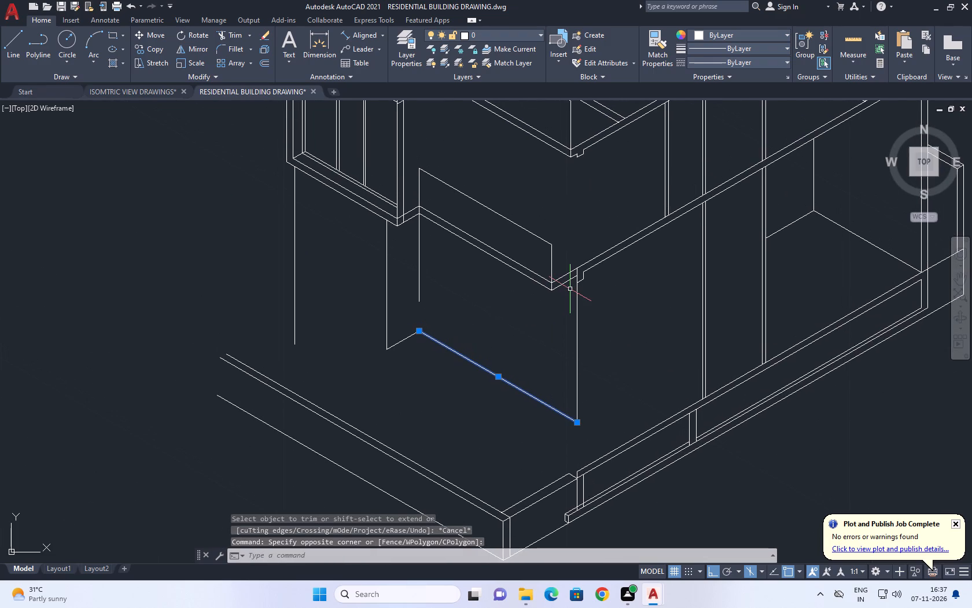
pyautogui.click(154, 50)
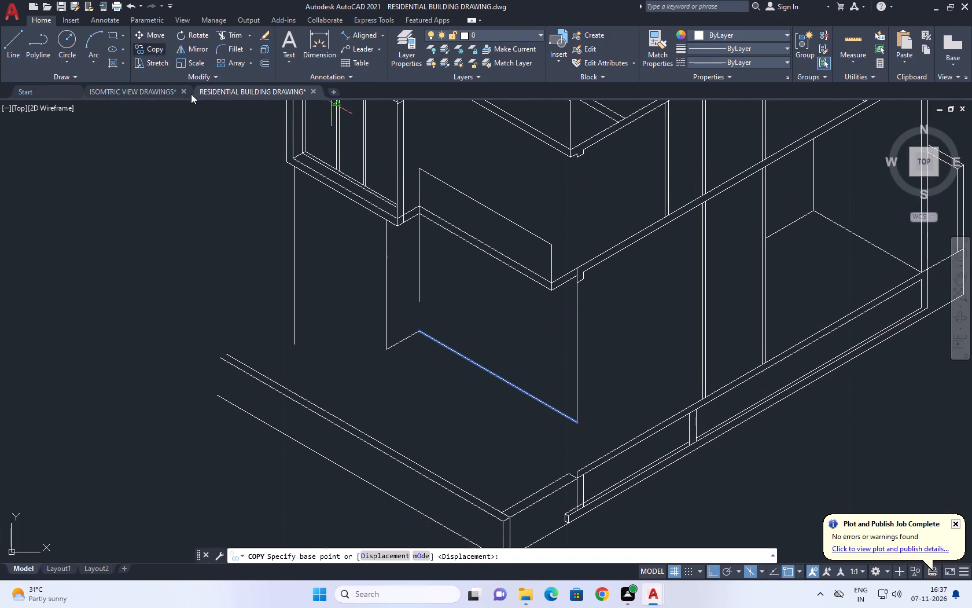
pyautogui.scroll(1, 559, 402)
pyautogui.click(588, 434)
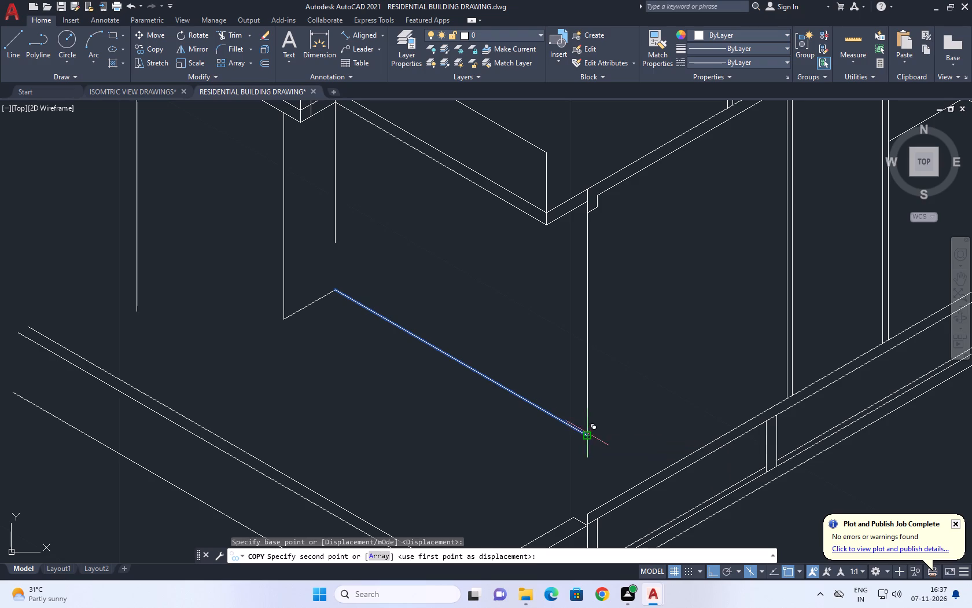
pyautogui.press('F5')
pyautogui.scroll(2, 594, 433)
pyautogui.click(590, 432)
pyautogui.press('space')
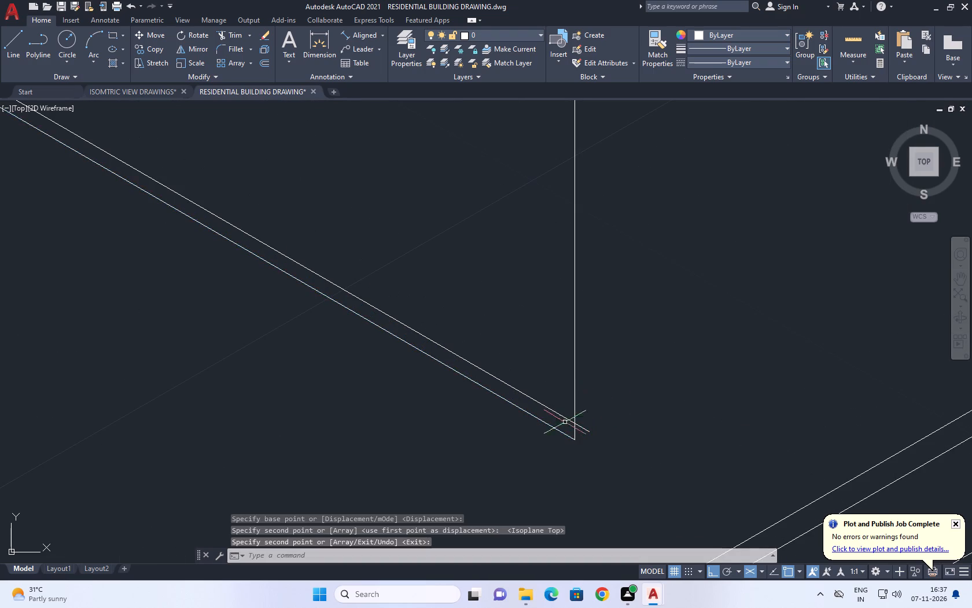
# Trim the copied base line's short overrun past the vertical under the slab's notch.
pyautogui.moveTo(564, 427); pyautogui.dragTo(573, 441, button='middle')
pyautogui.write('TR')
pyautogui.press('space')
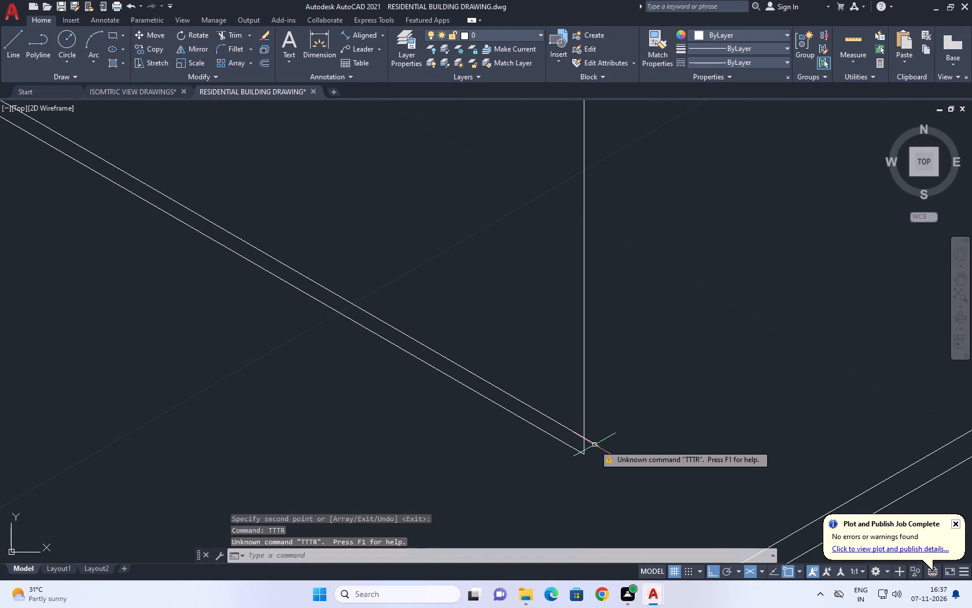
pyautogui.press('Escape')
pyautogui.write('TR')
pyautogui.press('space')
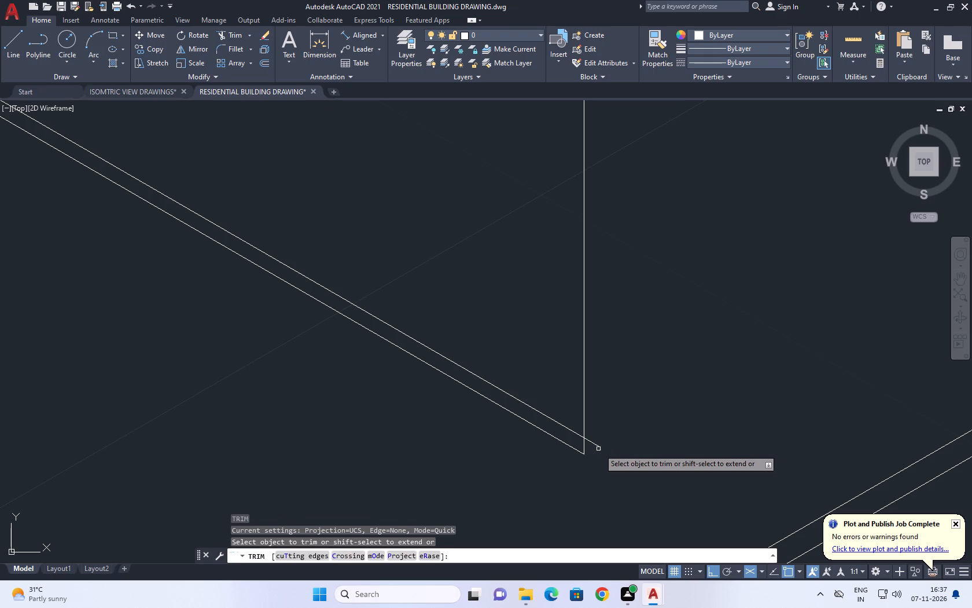
pyautogui.click(599, 449)
pyautogui.click(599, 433)
pyautogui.click(594, 444)
pyautogui.scroll(-3, 595, 445)
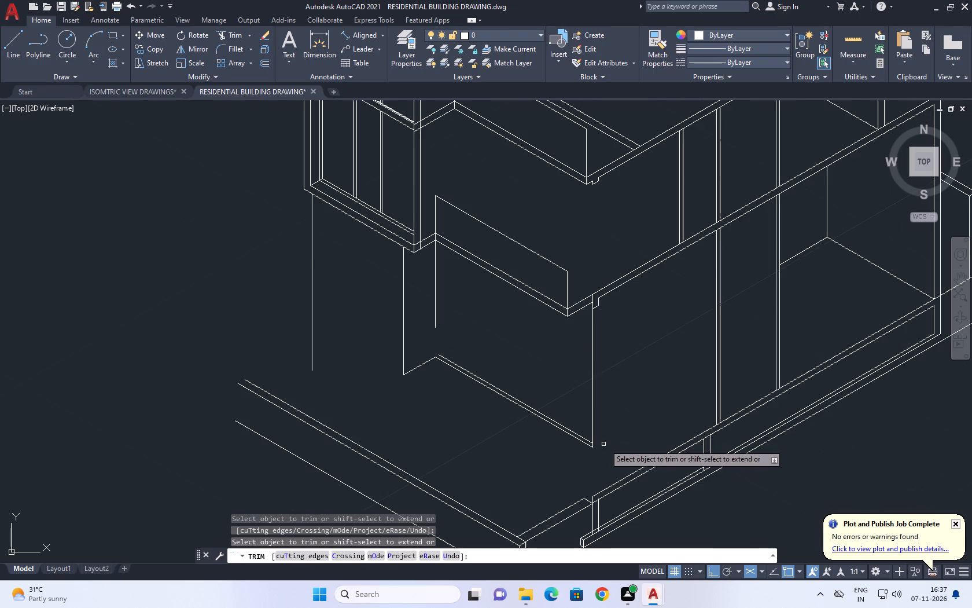
pyautogui.press('space')
# Extend the vertical line at the recess's inner corner down to the base line's corner.
pyautogui.moveTo(535, 354); pyautogui.dragTo(541, 364, button='middle')
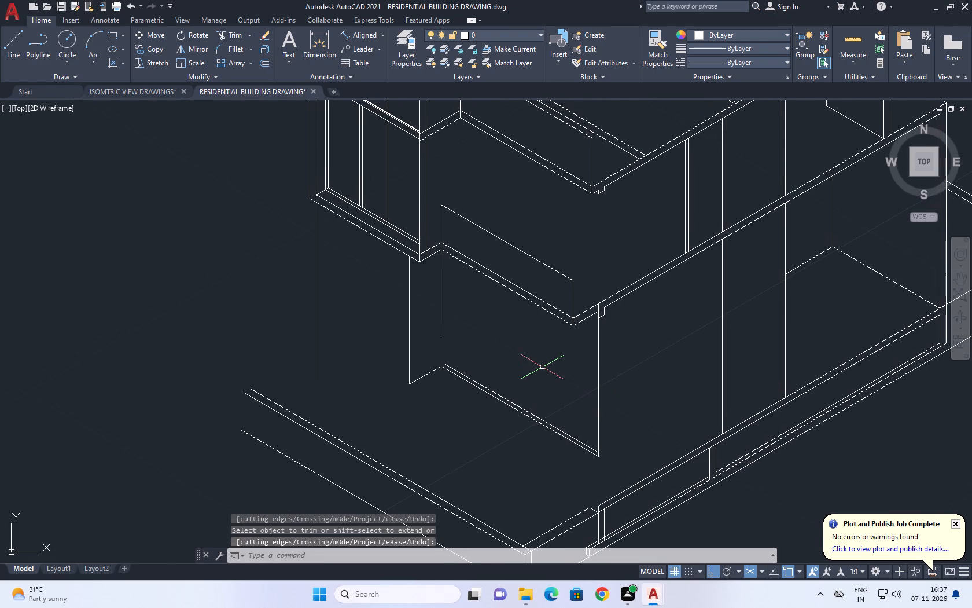
pyautogui.middleClick(473, 376)
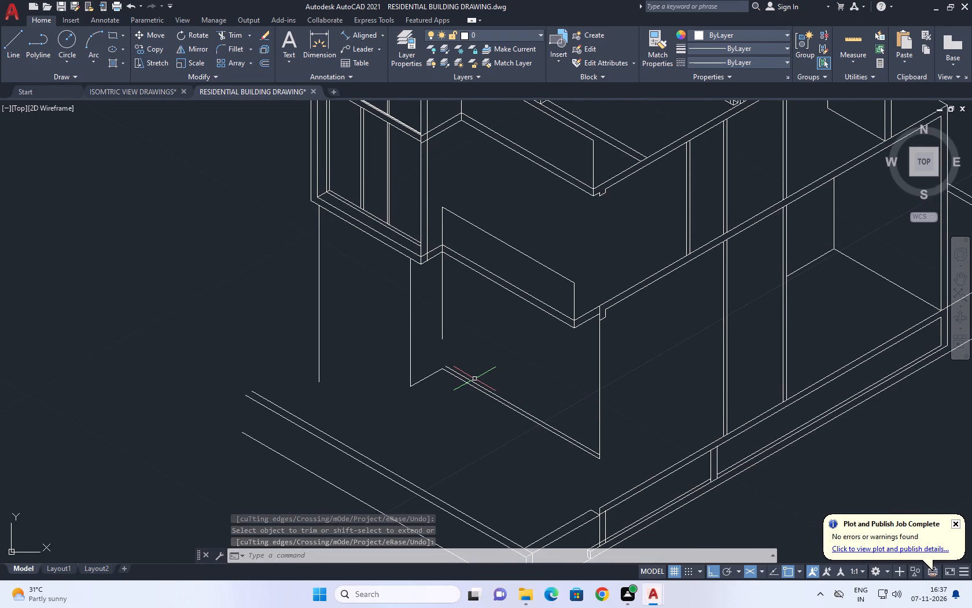
pyautogui.press('e')
pyautogui.write('X')
pyautogui.press('space')
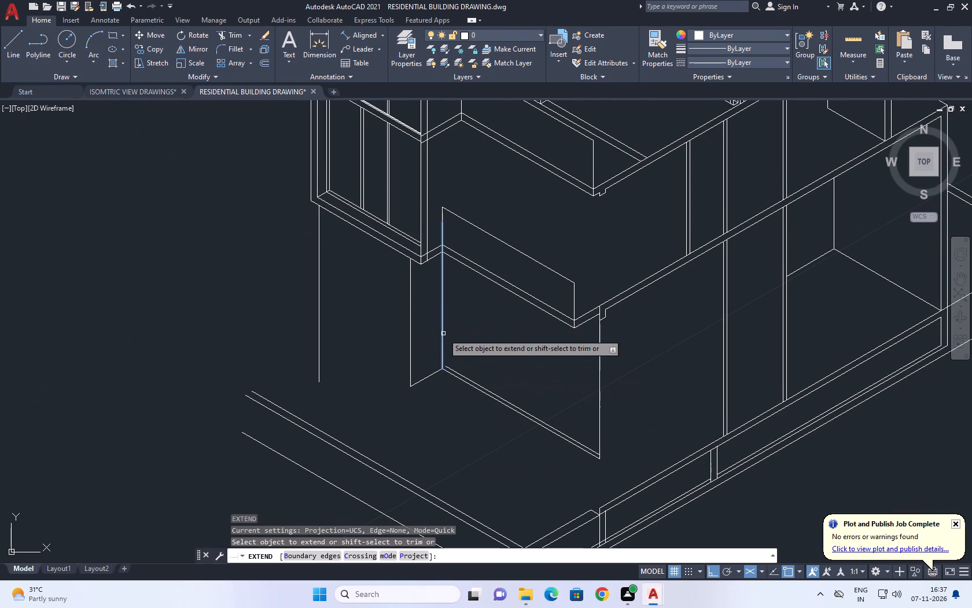
pyautogui.click(443, 329)
pyautogui.press('space')
# Extend the copied base line's back end to the vertical at the recess's inner corner.
pyautogui.write('EX')
pyautogui.press('space')
pyautogui.click(450, 368)
pyautogui.press('space')
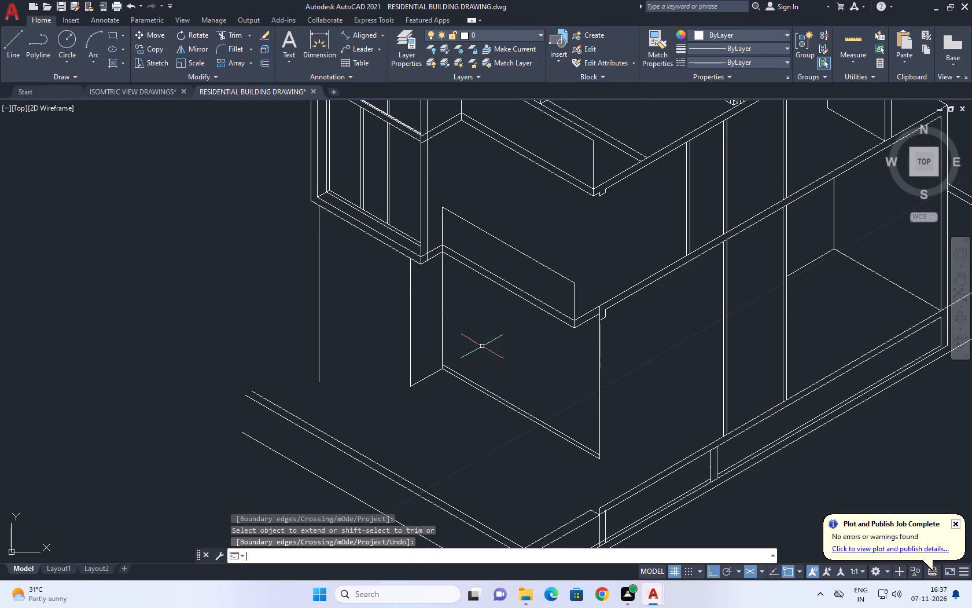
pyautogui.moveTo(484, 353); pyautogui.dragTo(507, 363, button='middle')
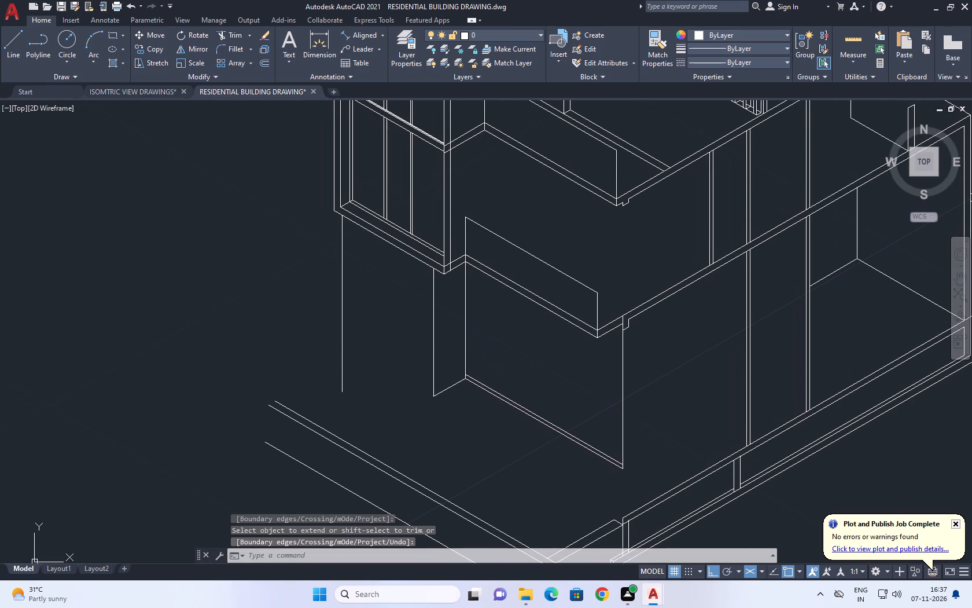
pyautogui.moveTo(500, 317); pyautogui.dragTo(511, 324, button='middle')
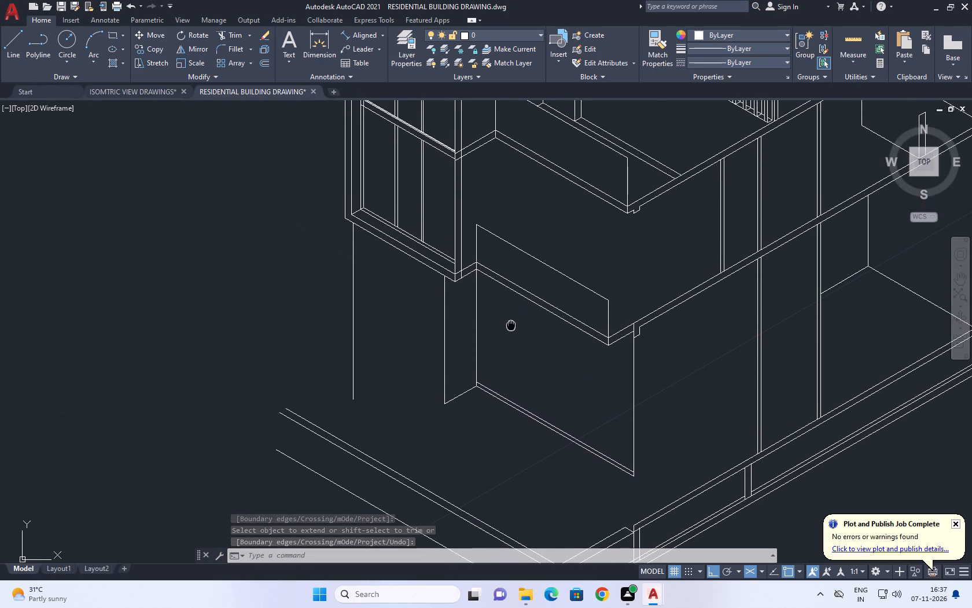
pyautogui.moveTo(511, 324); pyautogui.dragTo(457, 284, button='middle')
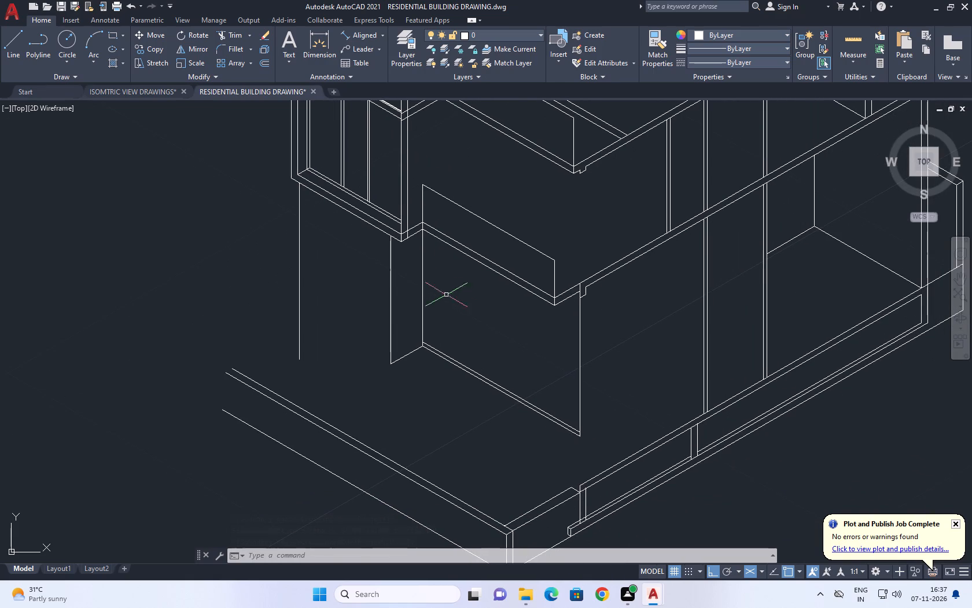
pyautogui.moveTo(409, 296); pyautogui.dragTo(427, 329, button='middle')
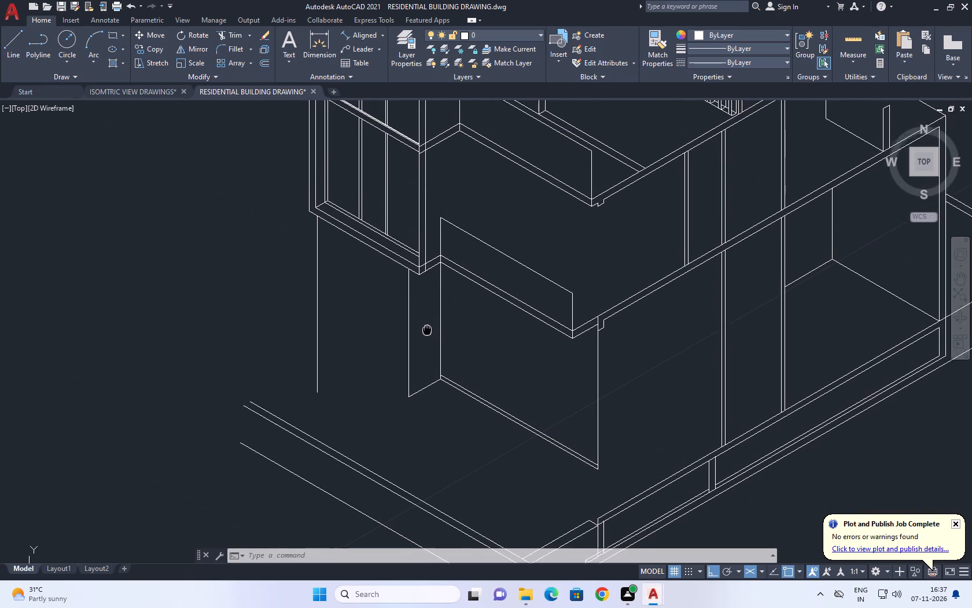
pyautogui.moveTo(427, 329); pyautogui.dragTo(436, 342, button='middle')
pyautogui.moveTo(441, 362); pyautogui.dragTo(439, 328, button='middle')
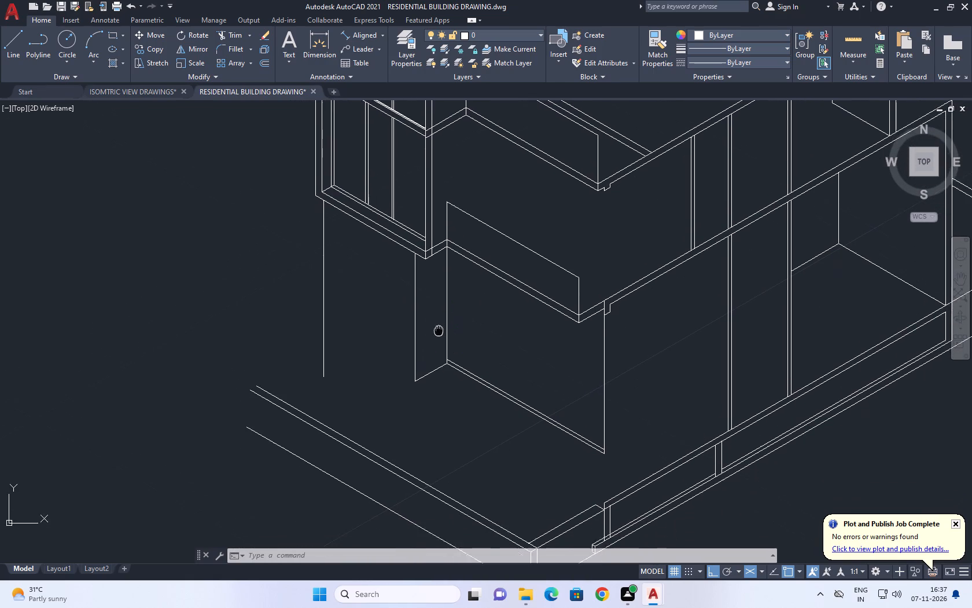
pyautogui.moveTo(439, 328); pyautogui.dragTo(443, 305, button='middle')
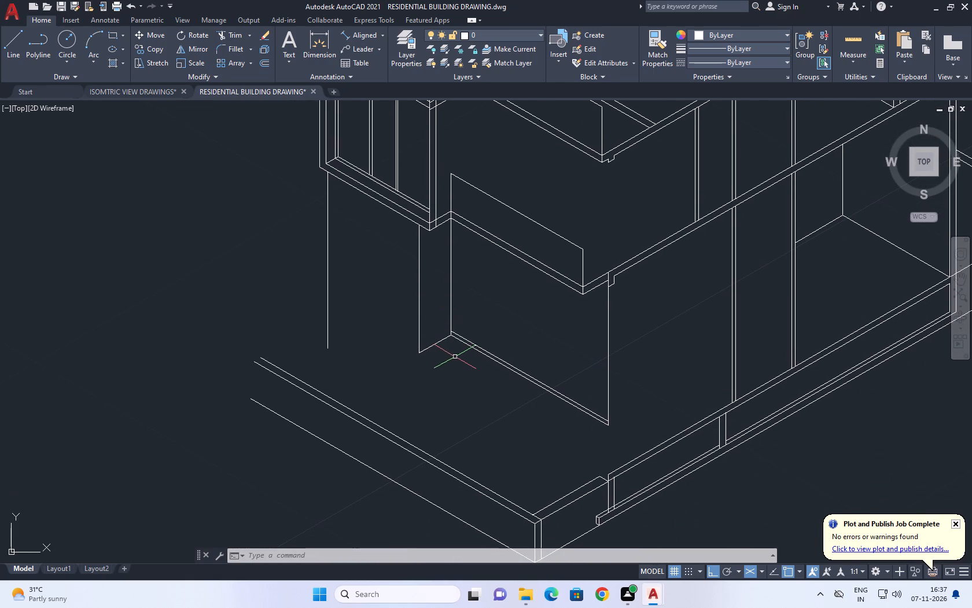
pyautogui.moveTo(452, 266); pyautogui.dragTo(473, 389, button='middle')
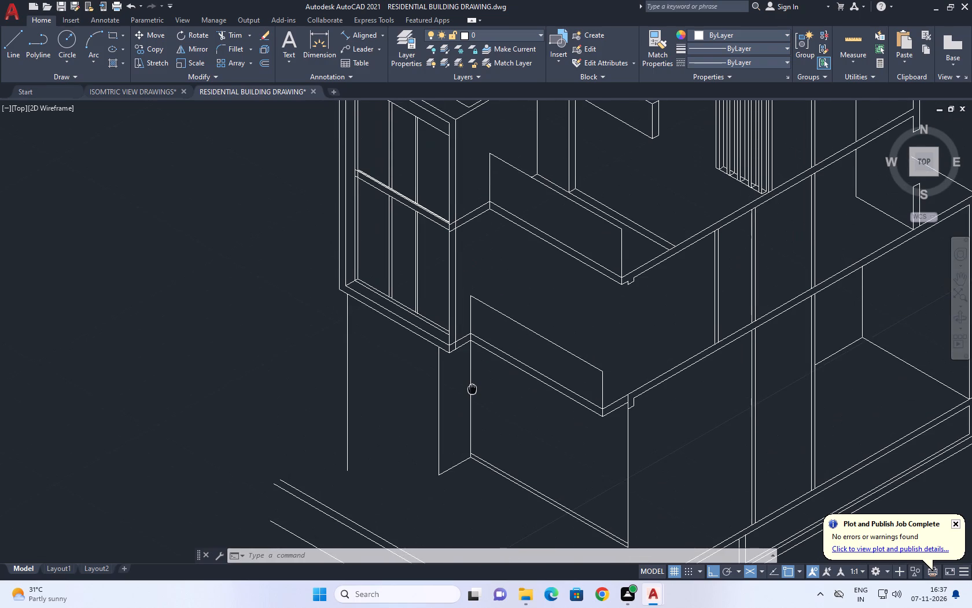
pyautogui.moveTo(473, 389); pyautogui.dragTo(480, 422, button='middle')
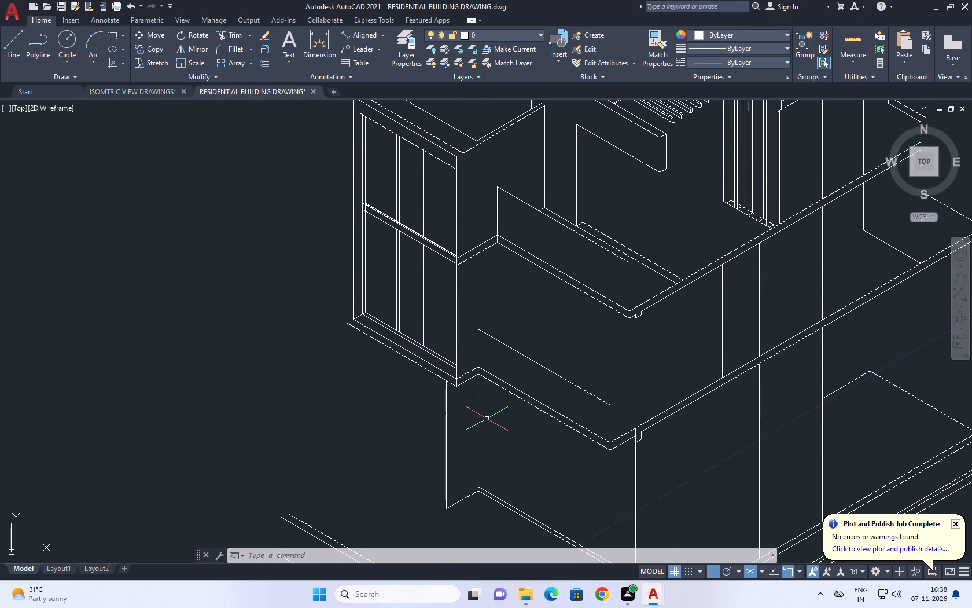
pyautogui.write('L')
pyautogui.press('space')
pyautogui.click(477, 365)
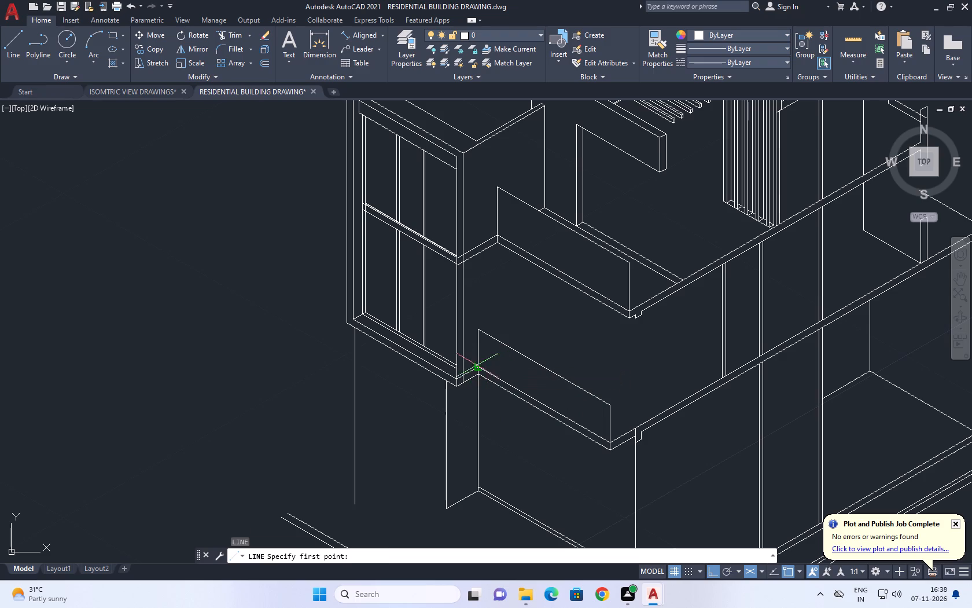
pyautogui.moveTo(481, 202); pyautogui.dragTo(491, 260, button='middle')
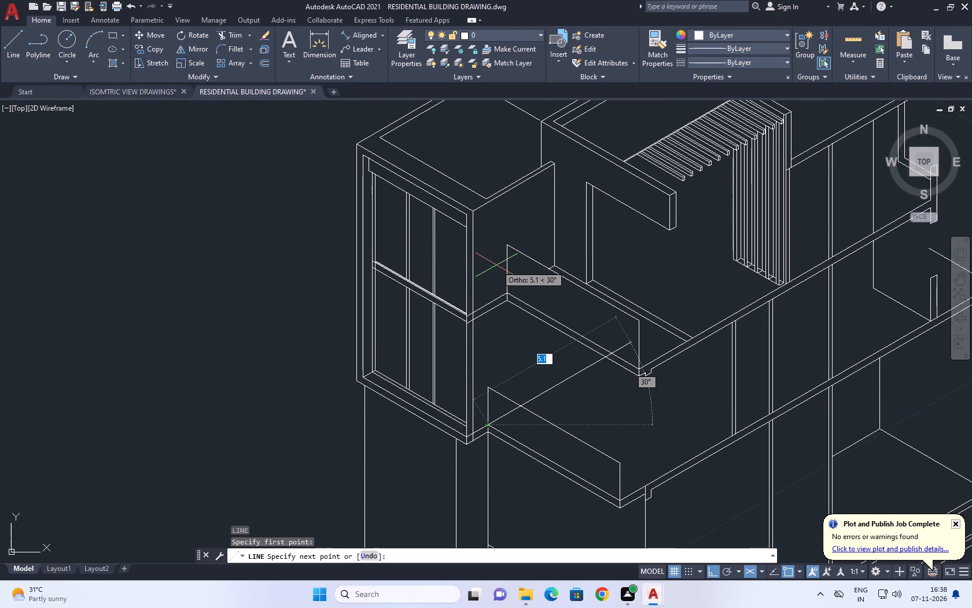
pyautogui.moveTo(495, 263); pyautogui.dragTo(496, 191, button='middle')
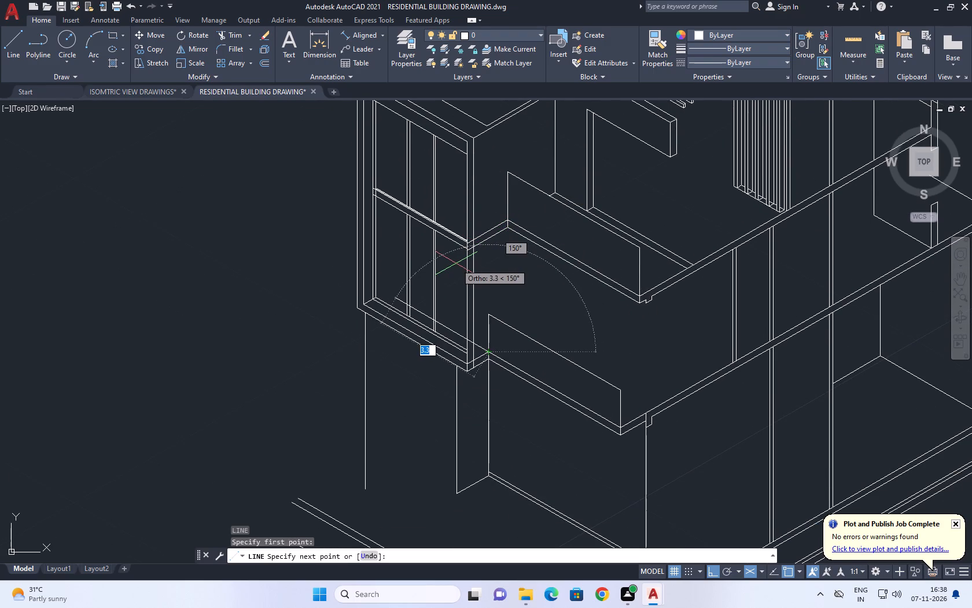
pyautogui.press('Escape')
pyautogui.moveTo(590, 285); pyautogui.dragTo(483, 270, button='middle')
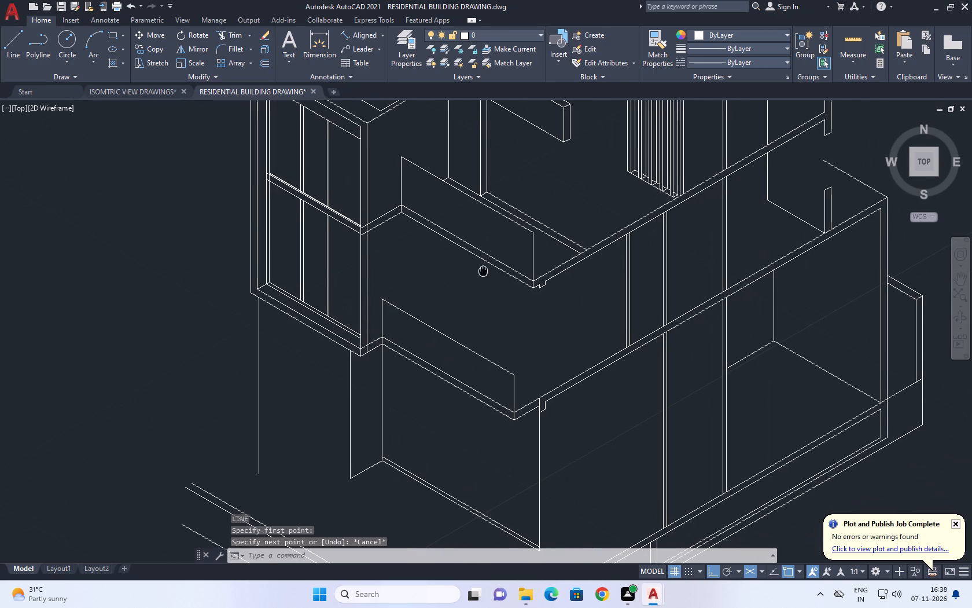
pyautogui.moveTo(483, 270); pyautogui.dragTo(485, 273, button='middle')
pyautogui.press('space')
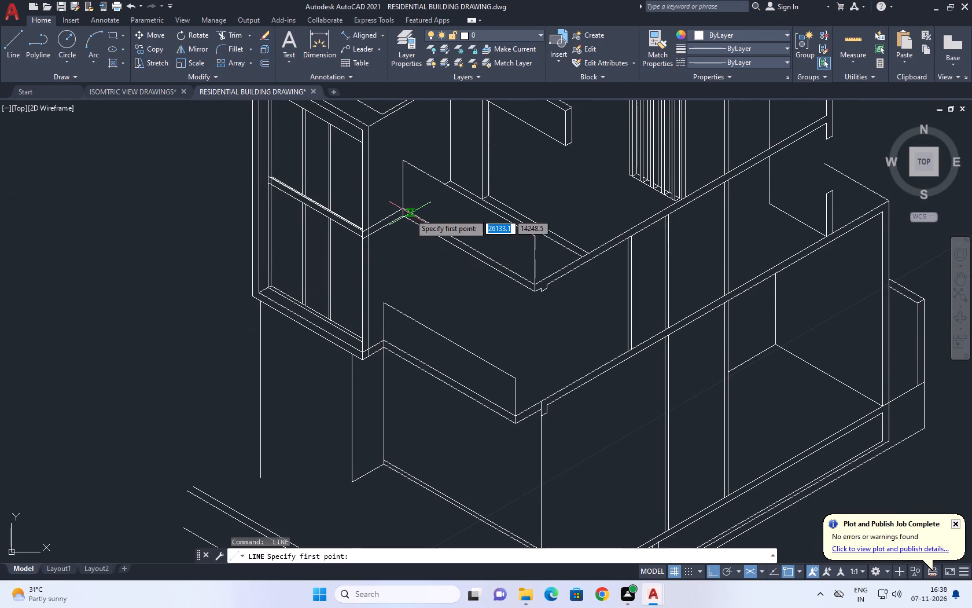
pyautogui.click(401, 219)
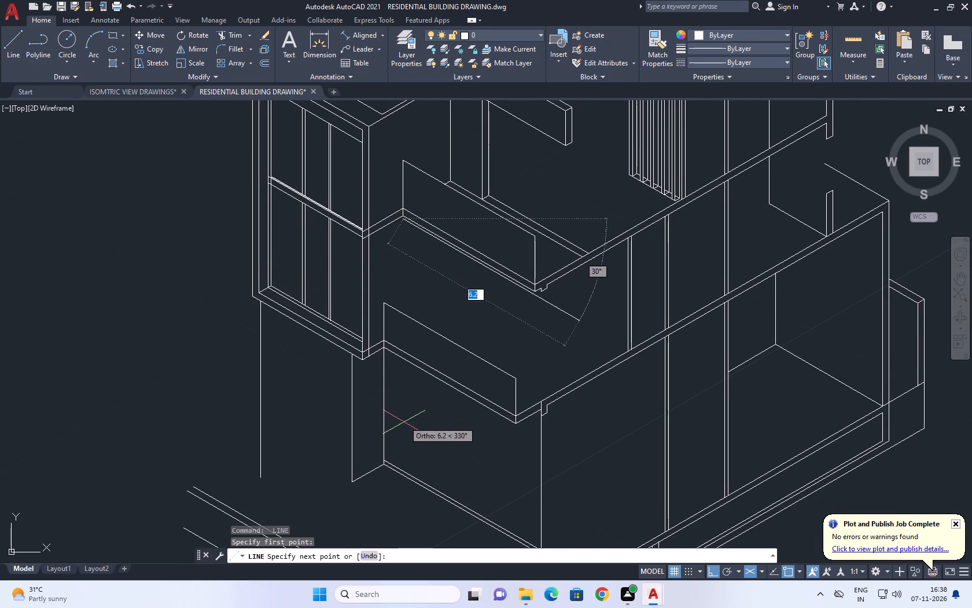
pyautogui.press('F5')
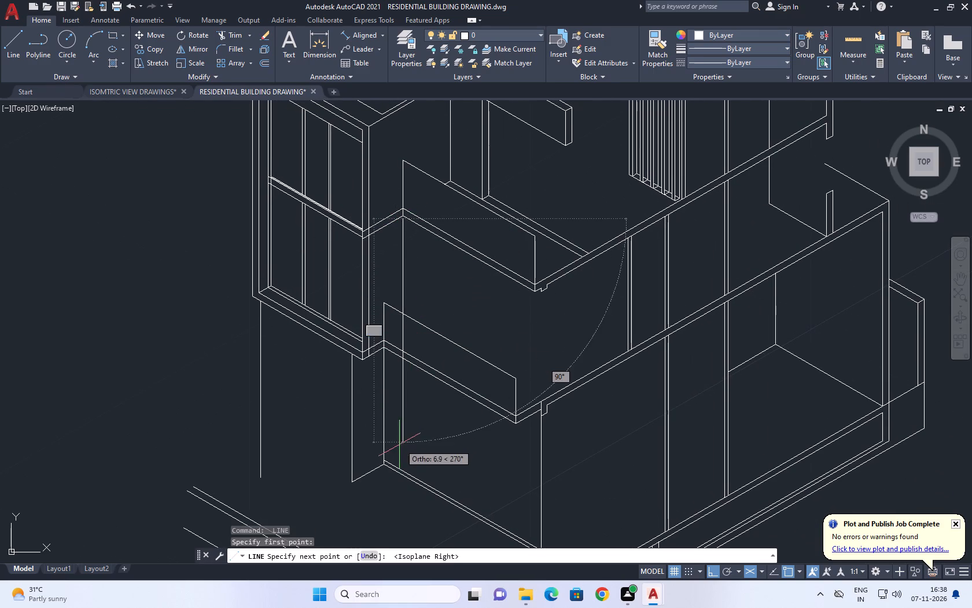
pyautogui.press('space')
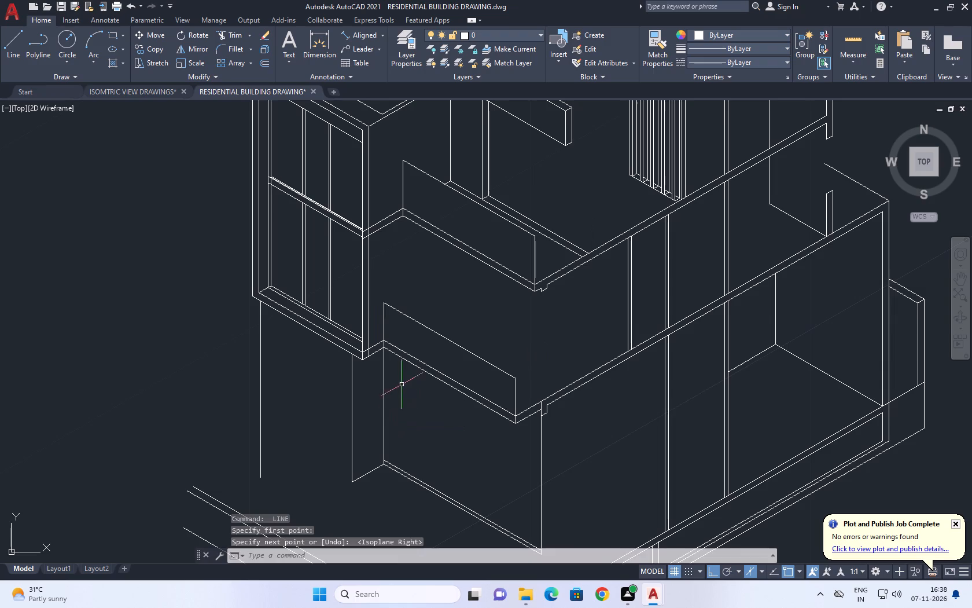
# Draw an isometric base line from the foot of the vertical wall edge under the window bay, running past the bay's outer vertical.
pyautogui.moveTo(409, 417); pyautogui.dragTo(434, 368, button='middle')
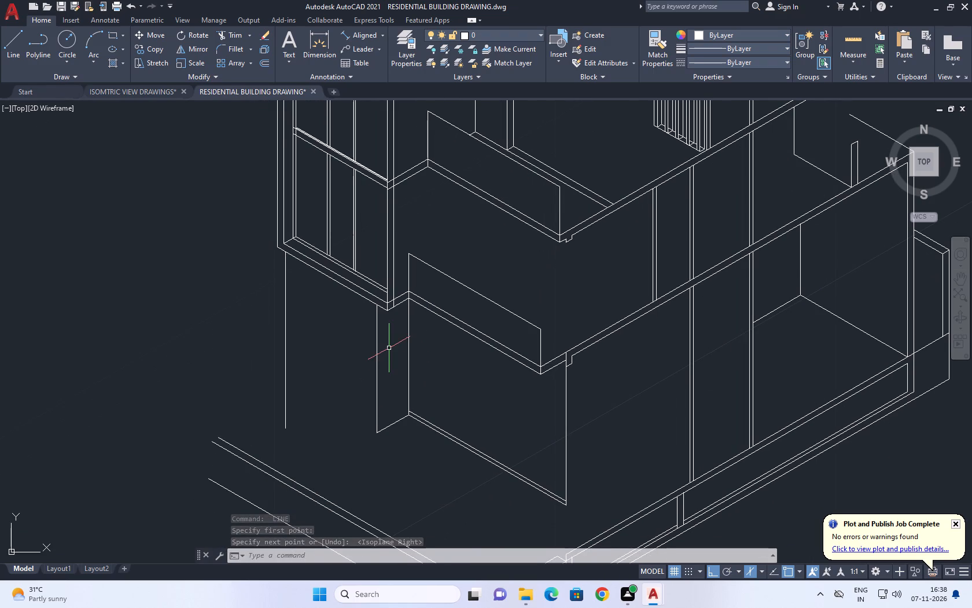
pyautogui.click(3, 47)
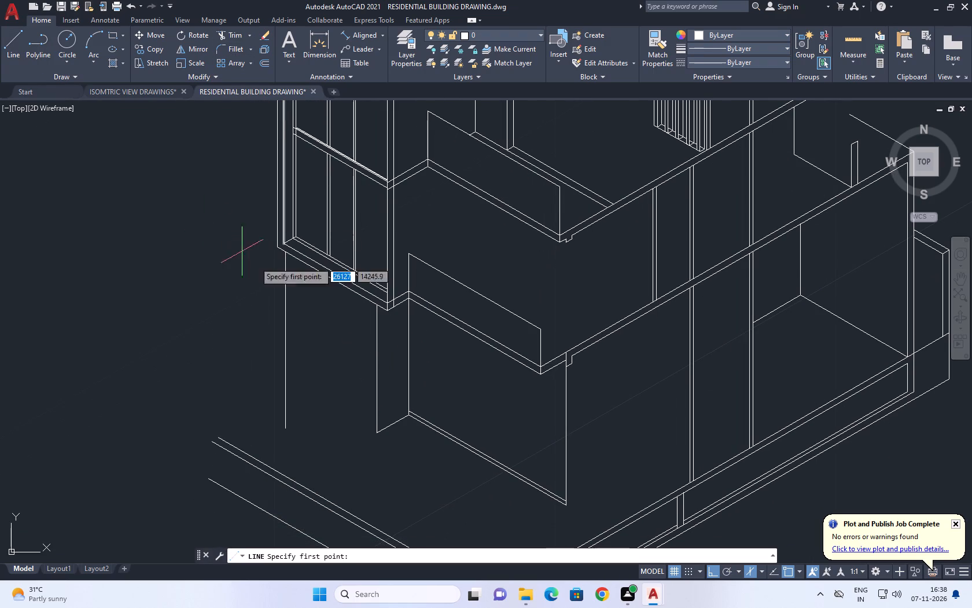
pyautogui.click(379, 436)
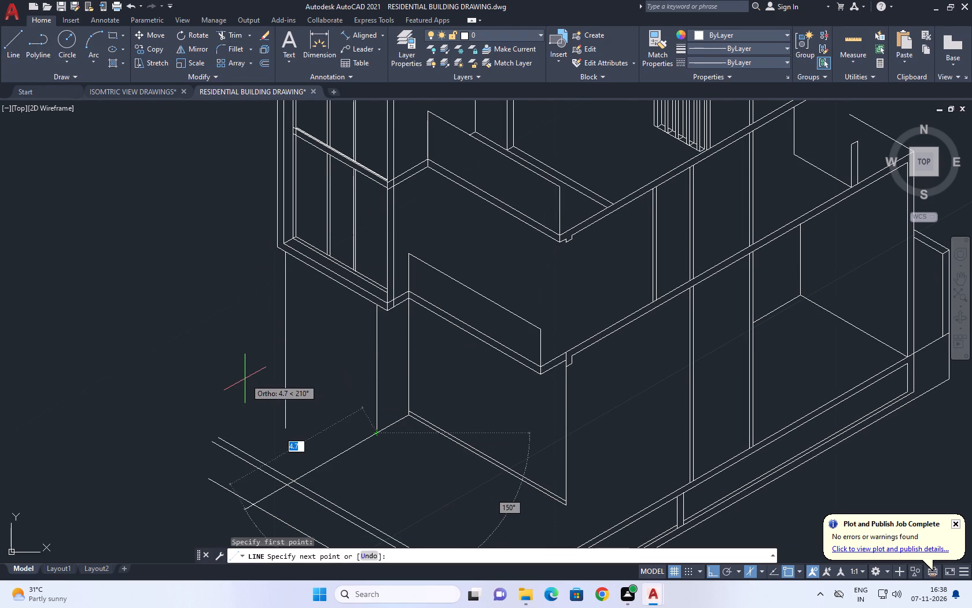
pyautogui.press('F5')
pyautogui.click(226, 336)
pyautogui.press('space')
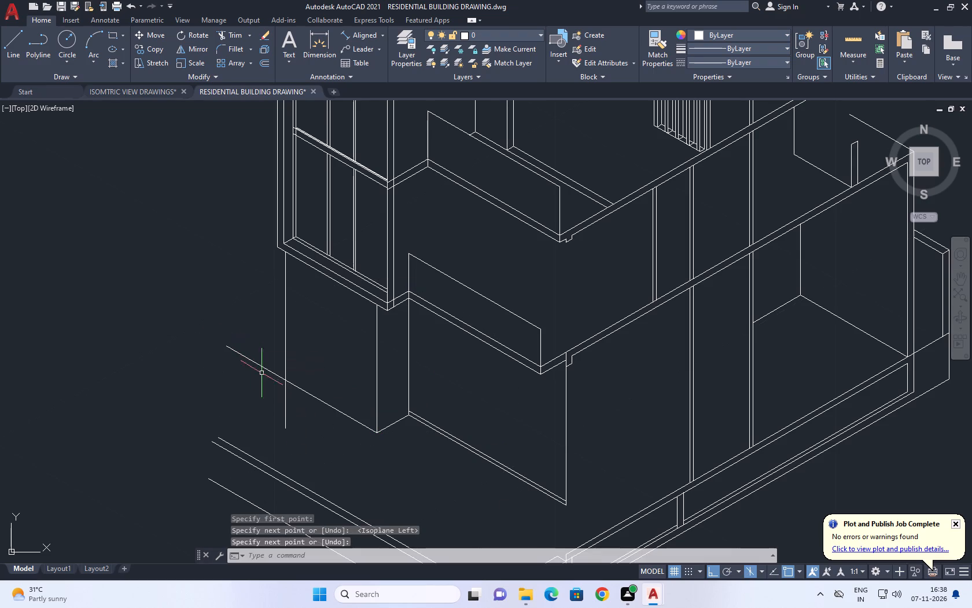
# Trim the overruns of the base line and the outer vertical where they cross at the outer corner under the window bay.
pyautogui.press('t')
pyautogui.press('r')
pyautogui.press('space')
pyautogui.click(292, 408)
pyautogui.click(254, 325)
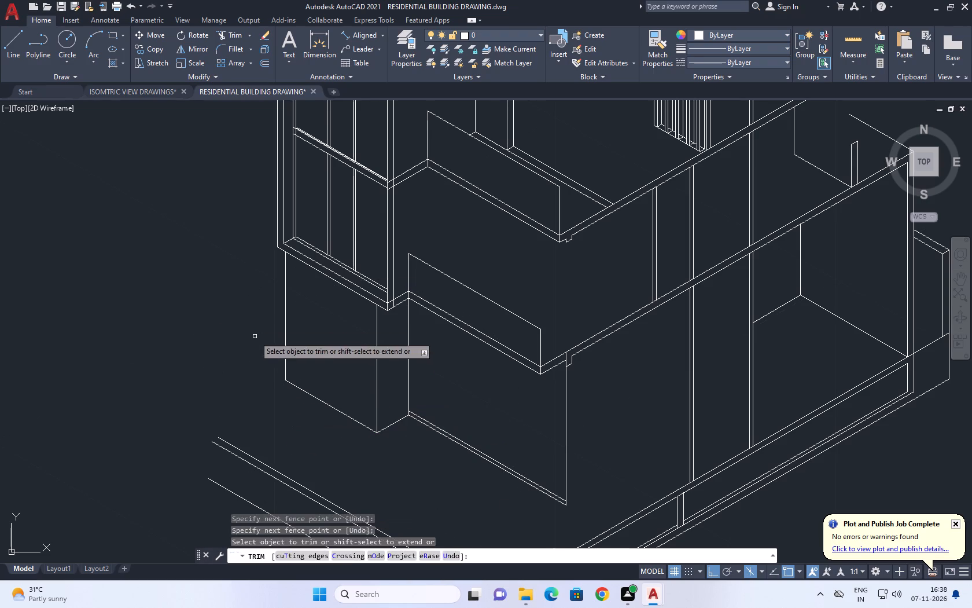
pyautogui.press('space')
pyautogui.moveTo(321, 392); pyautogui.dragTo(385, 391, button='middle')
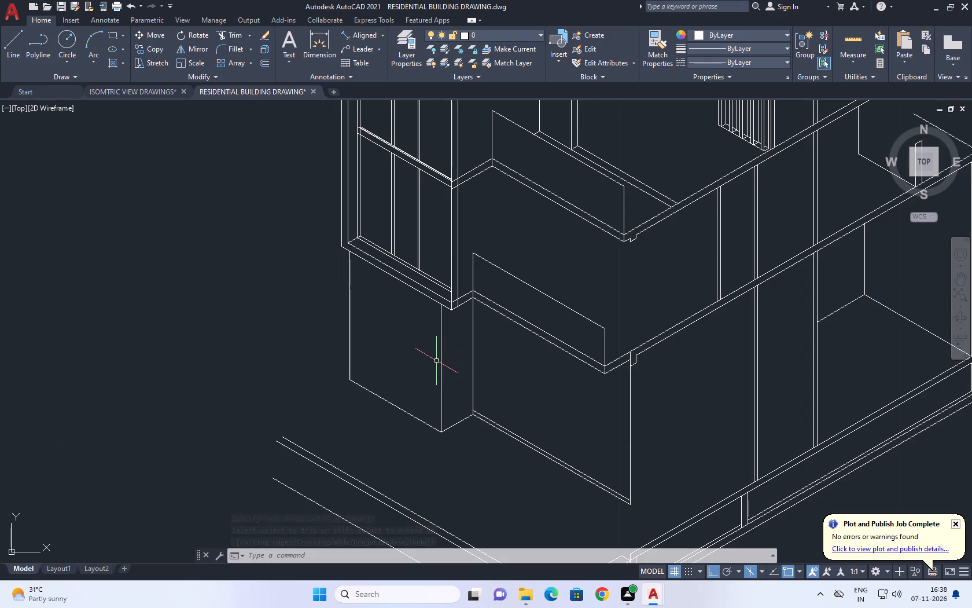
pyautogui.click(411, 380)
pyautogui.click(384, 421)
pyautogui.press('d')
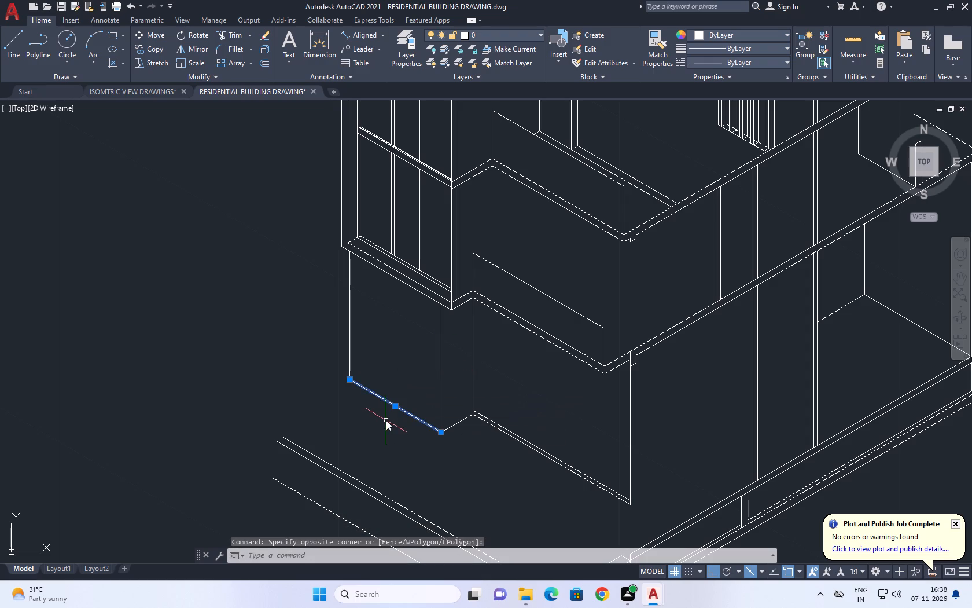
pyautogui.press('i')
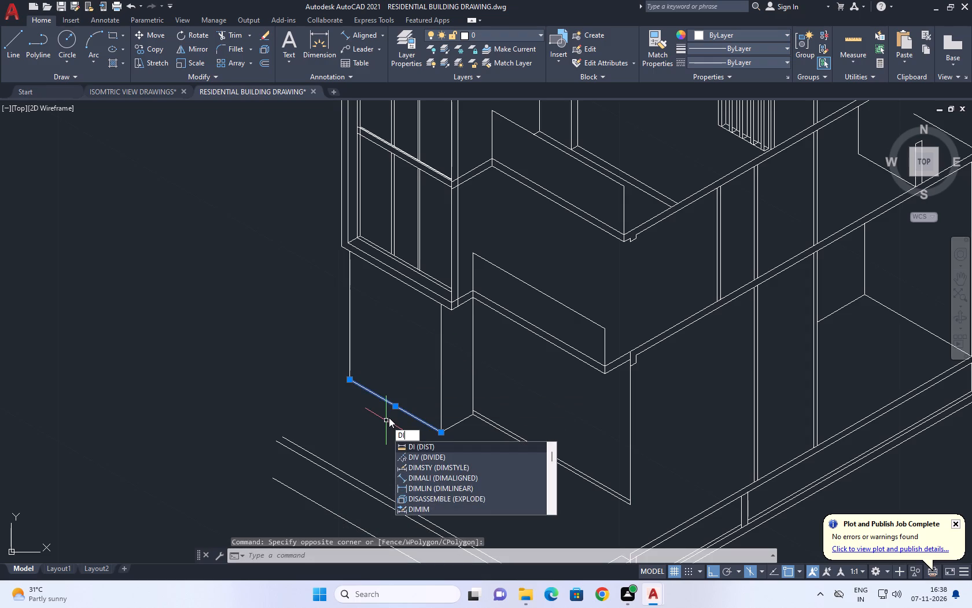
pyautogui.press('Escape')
# Copy the outer wall vertical under the window bay inward along the wall face at distances of 0.2 and 0.3.
pyautogui.click(361, 311)
pyautogui.click(340, 296)
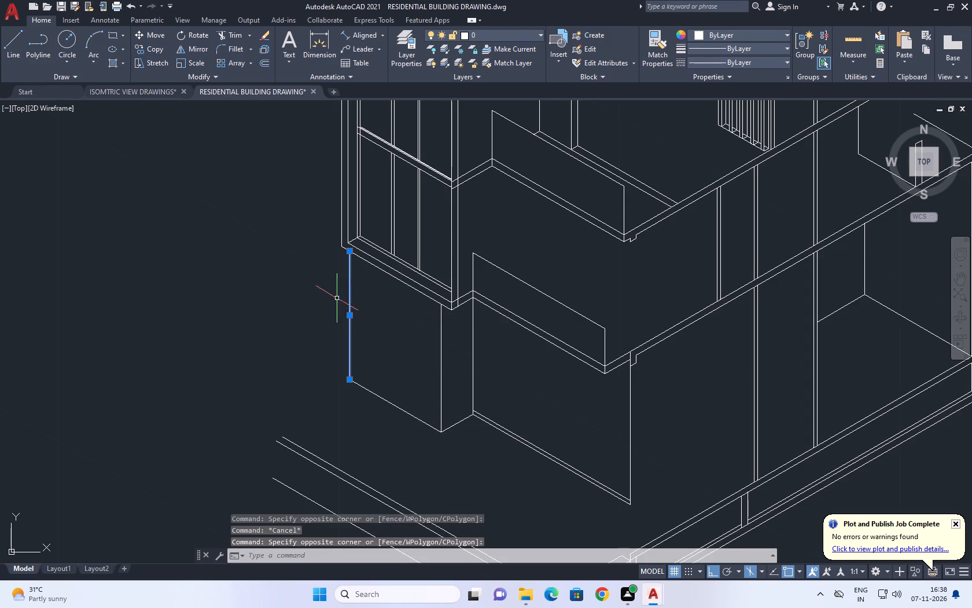
pyautogui.scroll(-2, 381, 323)
pyautogui.moveTo(375, 320); pyautogui.dragTo(395, 341, button='middle')
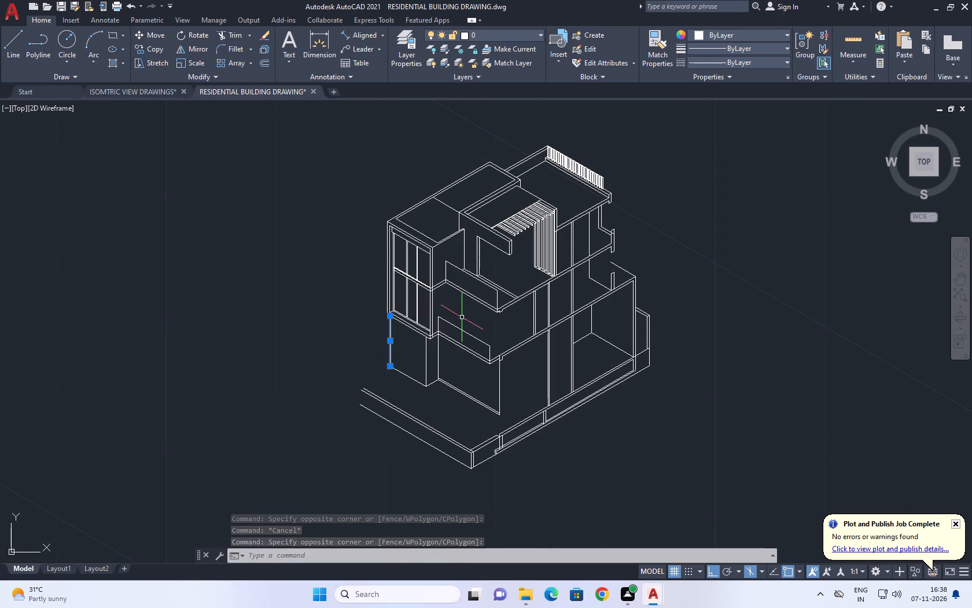
pyautogui.moveTo(392, 355); pyautogui.dragTo(473, 358, button='middle')
pyautogui.press('c')
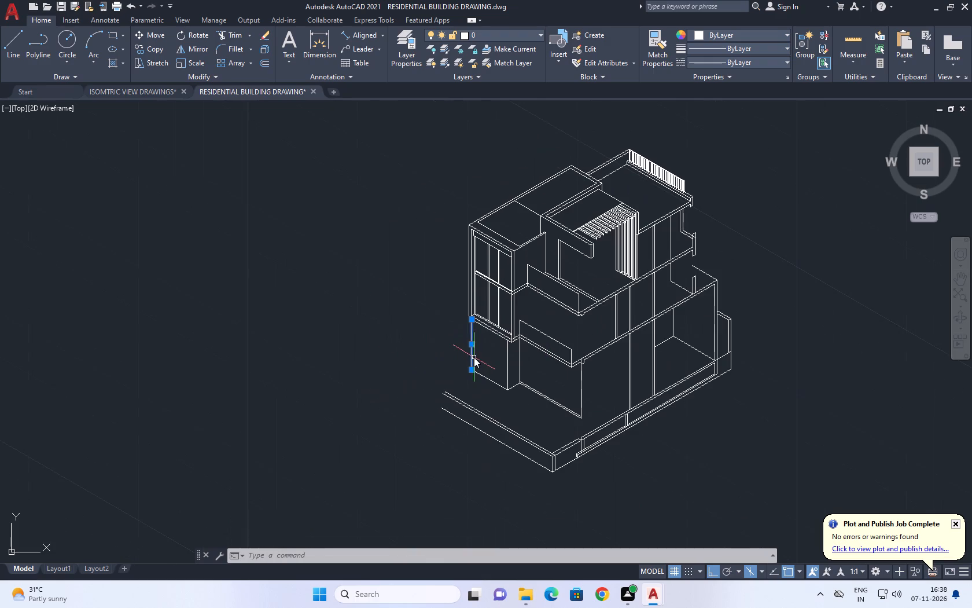
pyautogui.write('O')
pyautogui.press('space')
pyautogui.scroll(4, 474, 356)
pyautogui.moveTo(504, 358); pyautogui.dragTo(557, 346, button='middle')
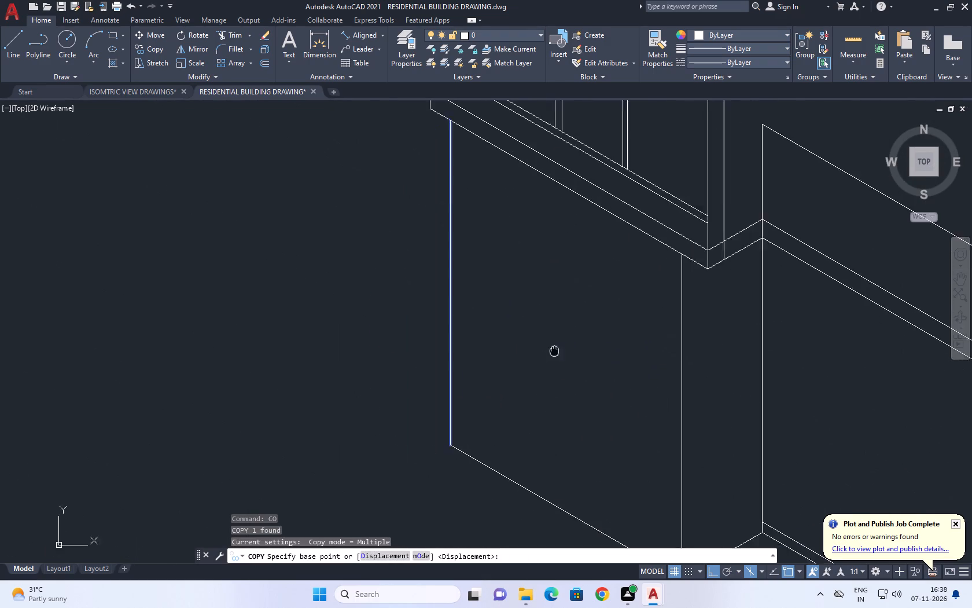
pyautogui.moveTo(557, 346); pyautogui.dragTo(561, 314, button='middle')
pyautogui.click(524, 270)
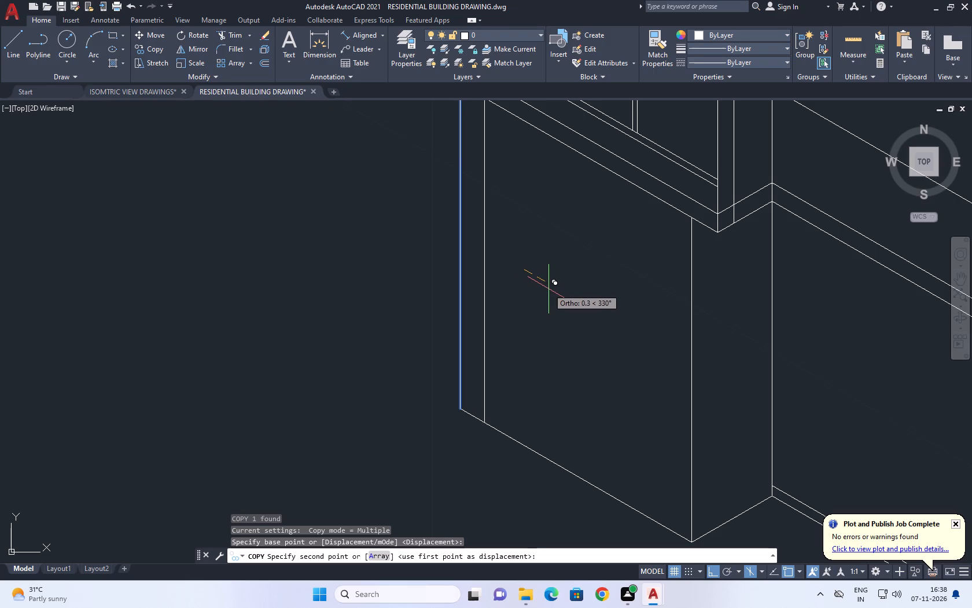
pyautogui.press('0')
pyautogui.write('.2')
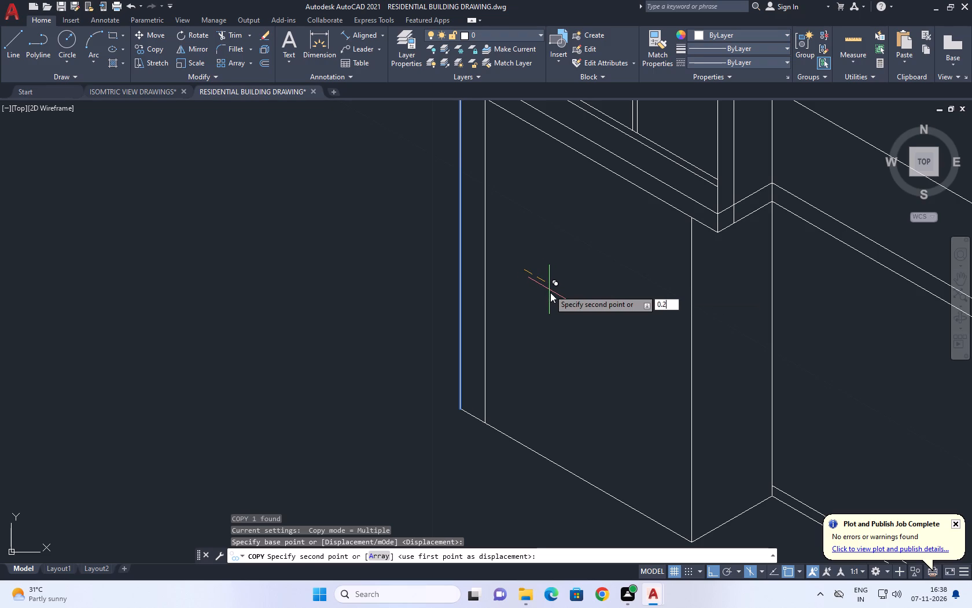
pyautogui.press('Return')
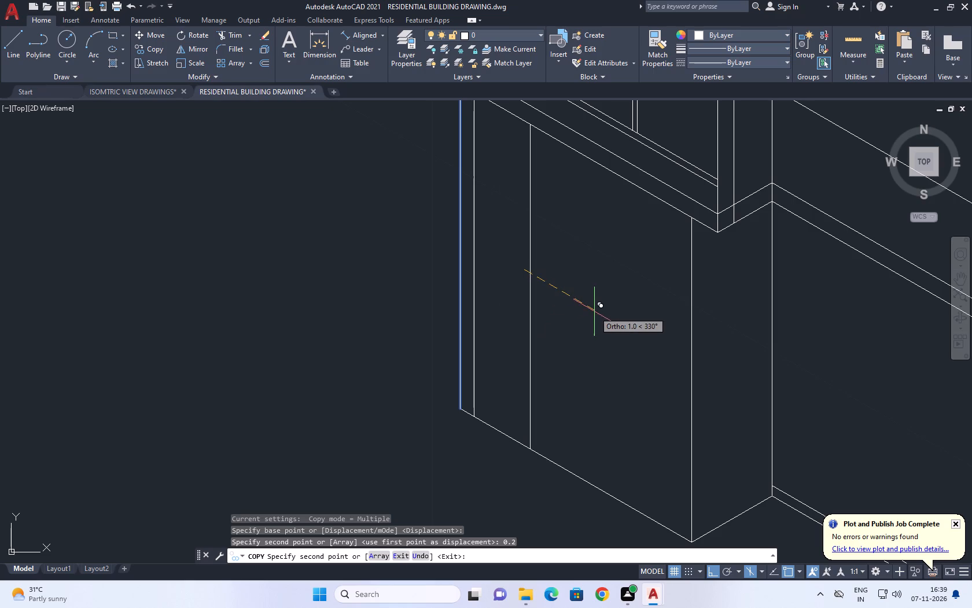
pyautogui.press('0')
pyautogui.press('.')
pyautogui.press('3')
pyautogui.press('Return')
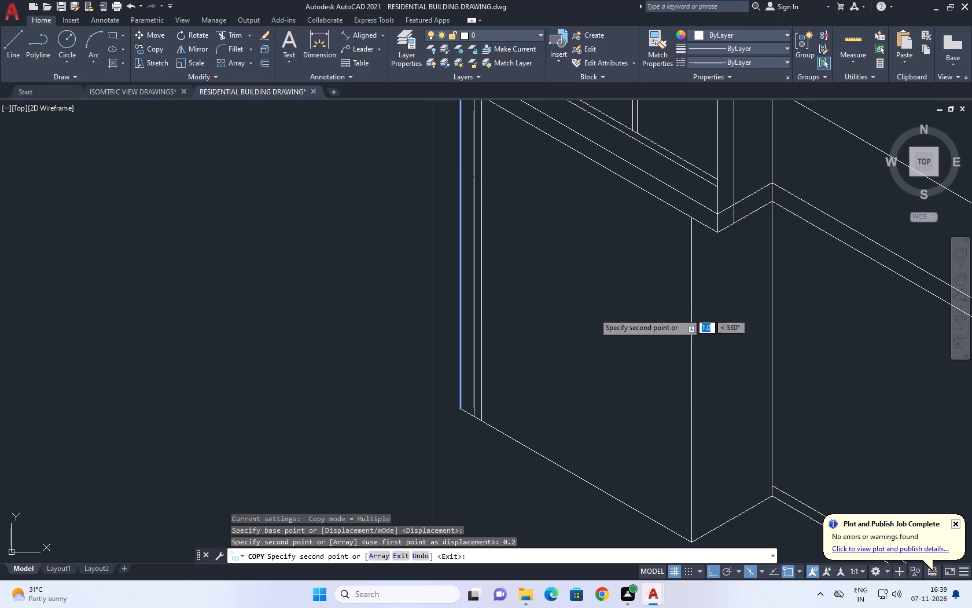
pyautogui.press('Escape')
# Erase the copied vertical at the 0.2 offset.
pyautogui.click(474, 284)
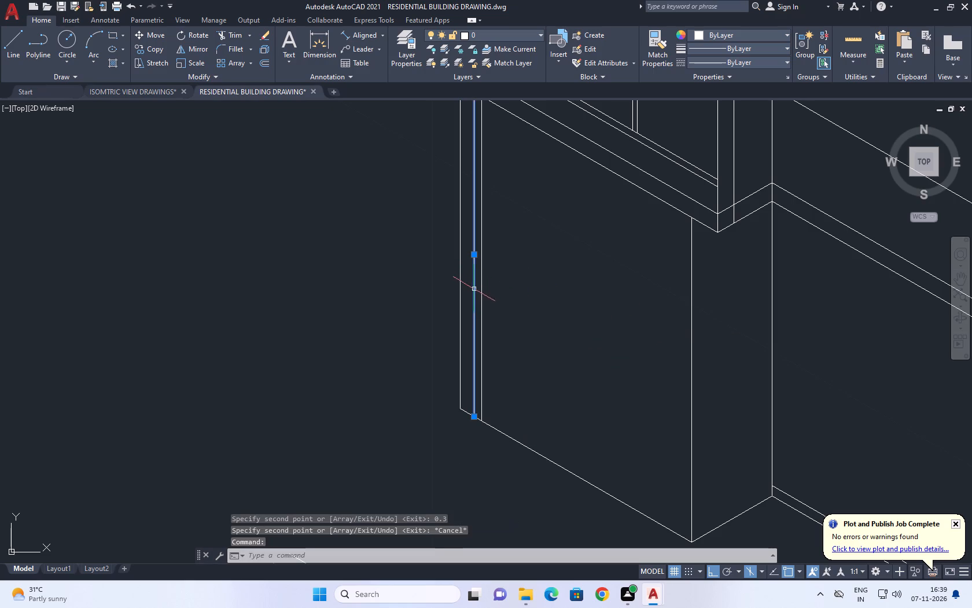
pyautogui.press('Delete')
# Draw a line along the window bay's underside from the top of the 0.3-offset vertical to the wall's front corner vertical.
pyautogui.scroll(-1, 489, 304)
pyautogui.moveTo(483, 290); pyautogui.dragTo(513, 294, button='middle')
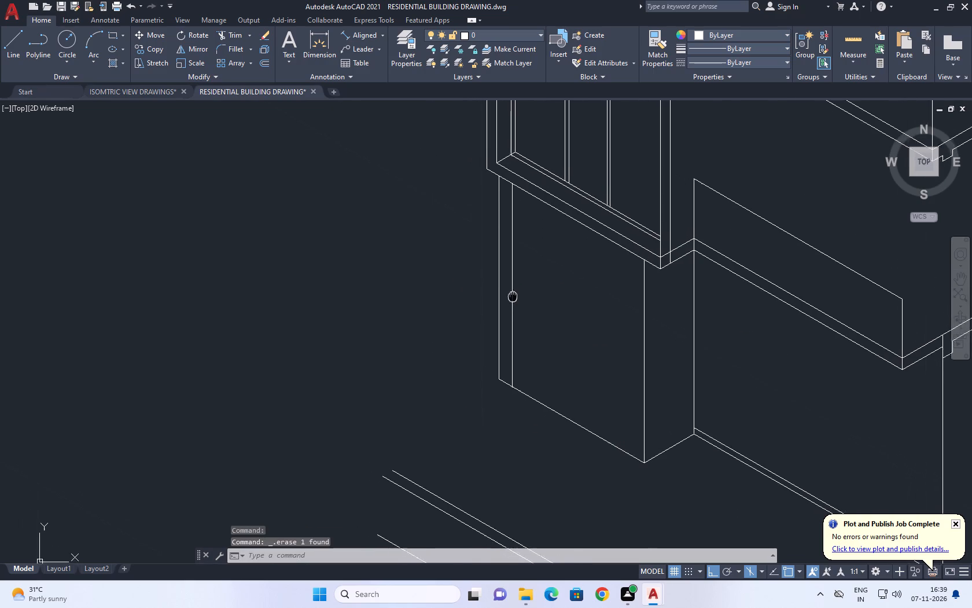
pyautogui.moveTo(513, 294); pyautogui.dragTo(514, 281, button='middle')
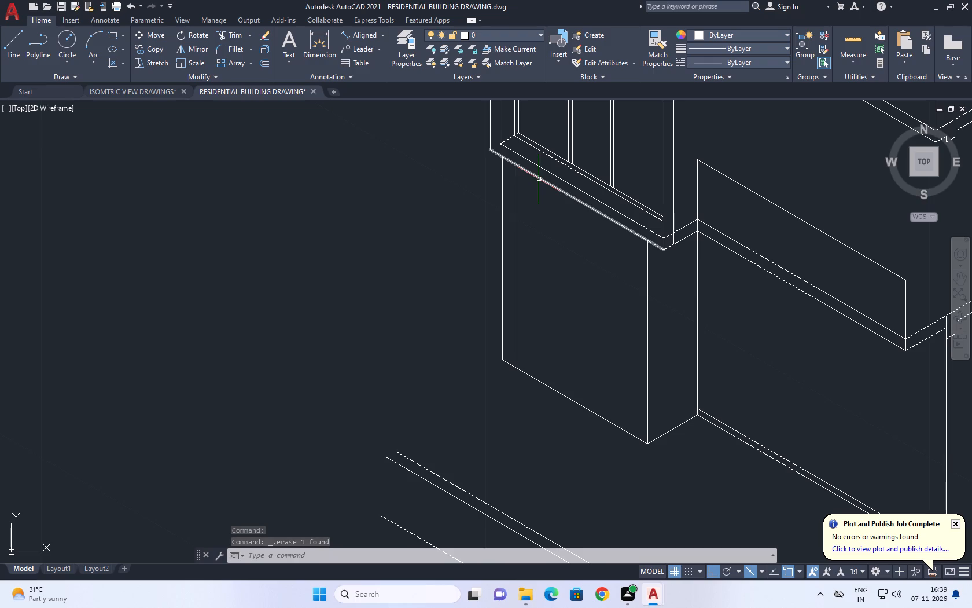
pyautogui.moveTo(491, 198); pyautogui.dragTo(509, 221, button='middle')
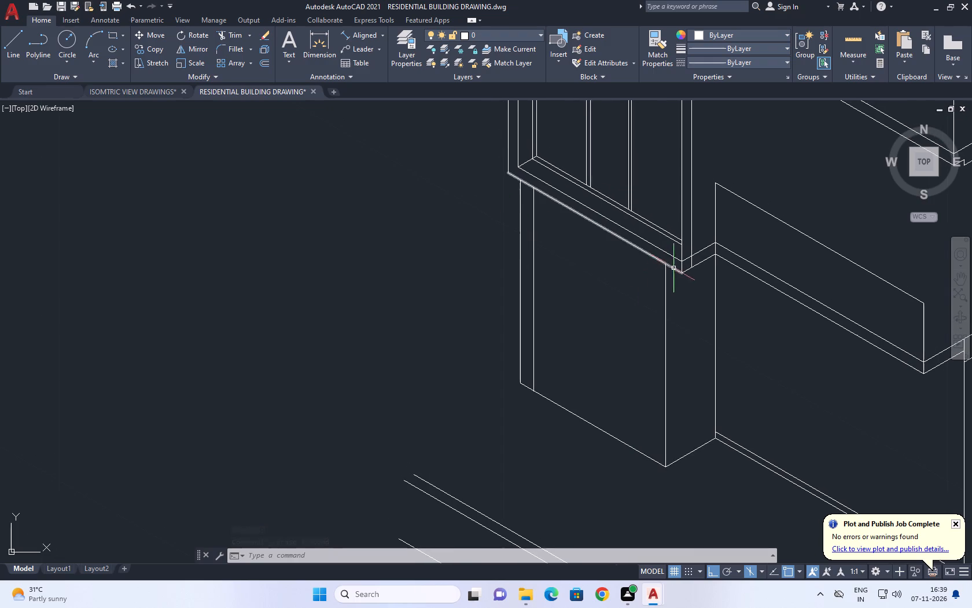
pyautogui.write('L')
pyautogui.press('space')
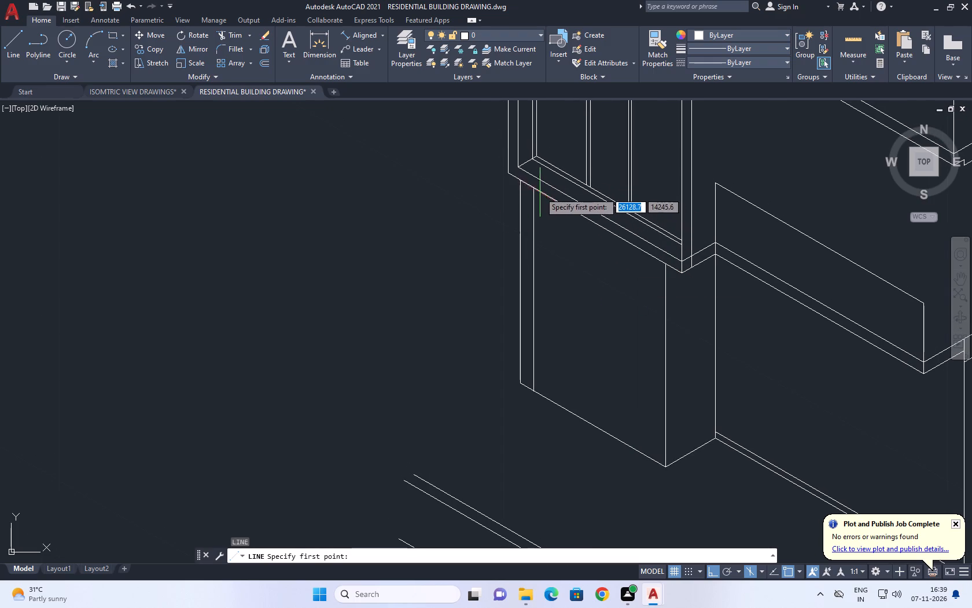
pyautogui.scroll(1, 536, 186)
pyautogui.click(530, 188)
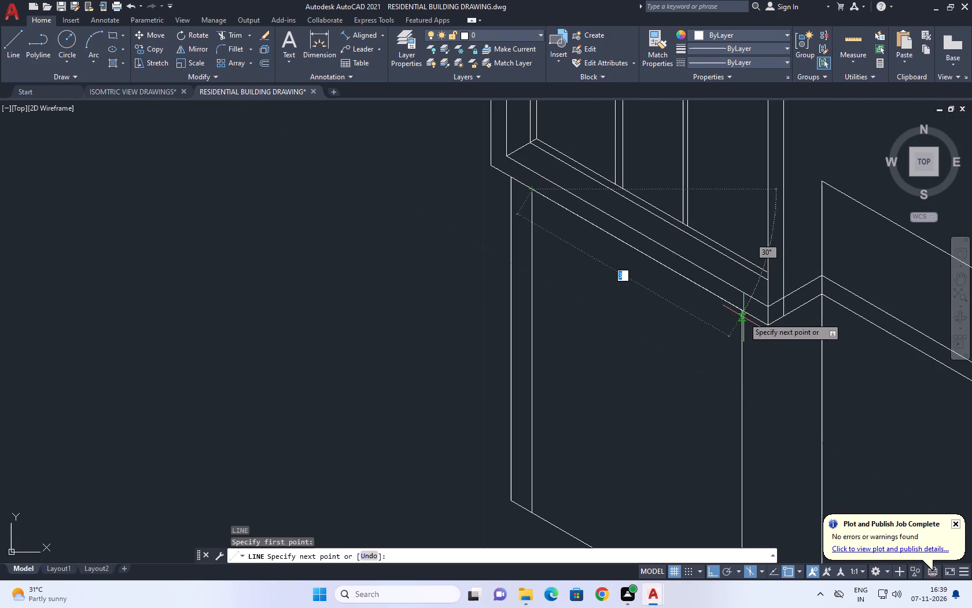
pyautogui.click(739, 310)
pyautogui.press('space')
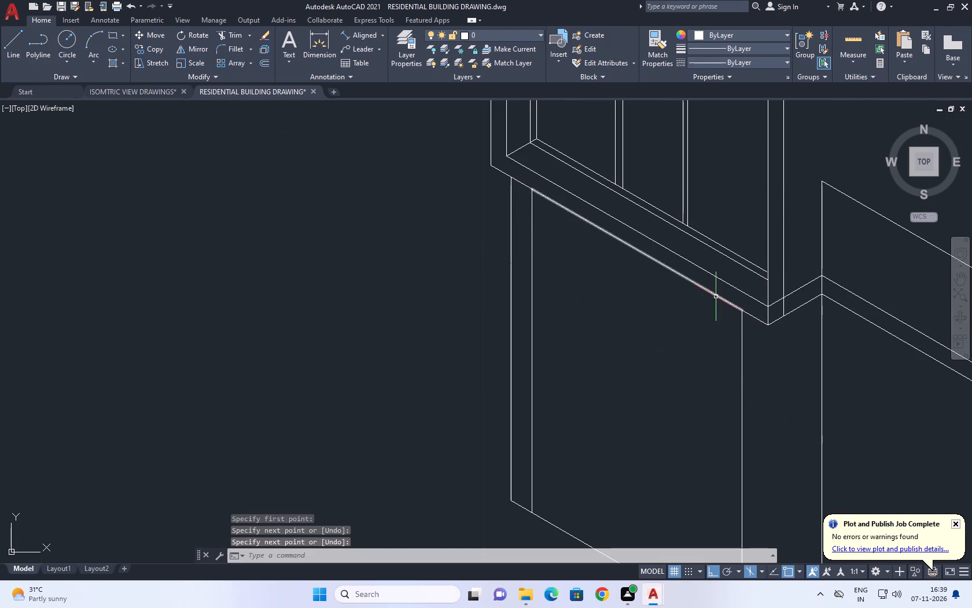
# Divide the new line along the bay's underside into 4 equal segments.
pyautogui.click(715, 296)
pyautogui.write('DIV')
pyautogui.press('space')
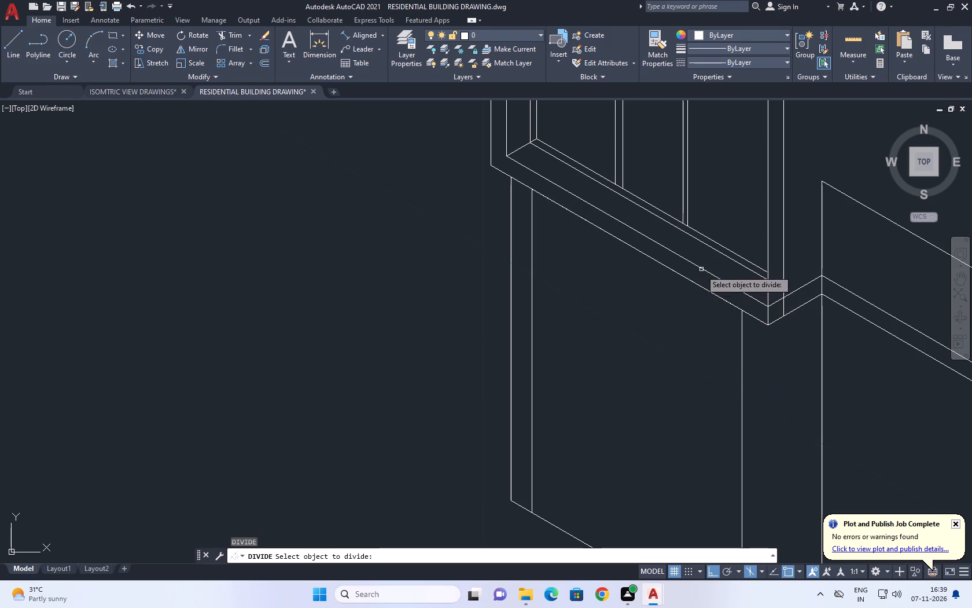
pyautogui.click(692, 282)
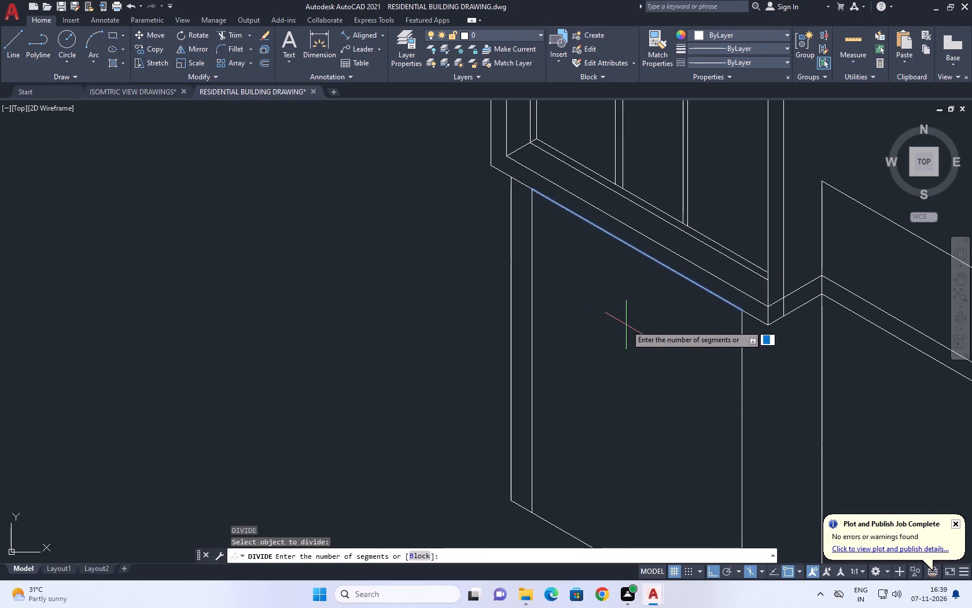
pyautogui.press('4')
pyautogui.press('Return')
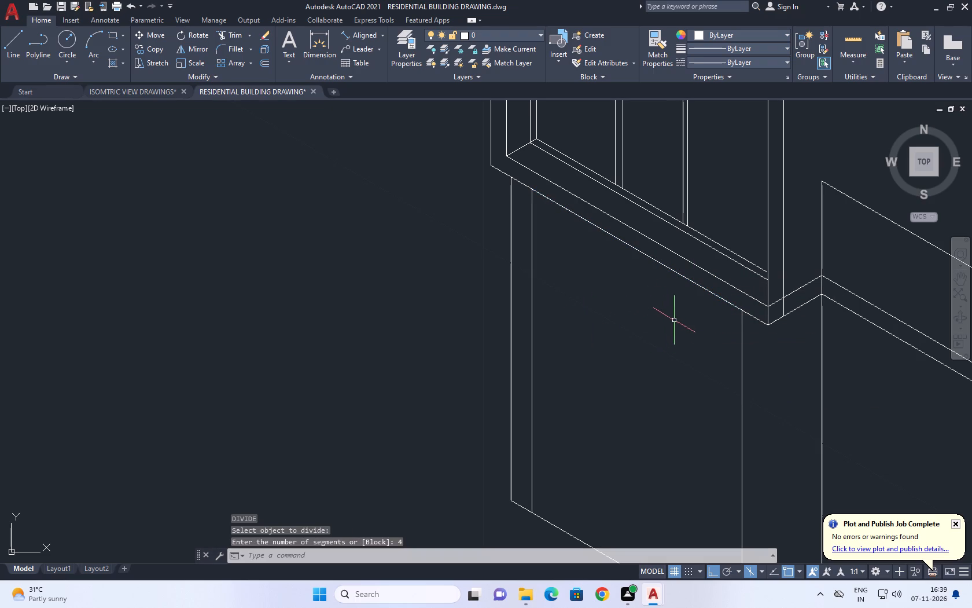
# Draw a vertical line from the middle division point under the bay down past the wall's base line.
pyautogui.write('L')
pyautogui.press('space')
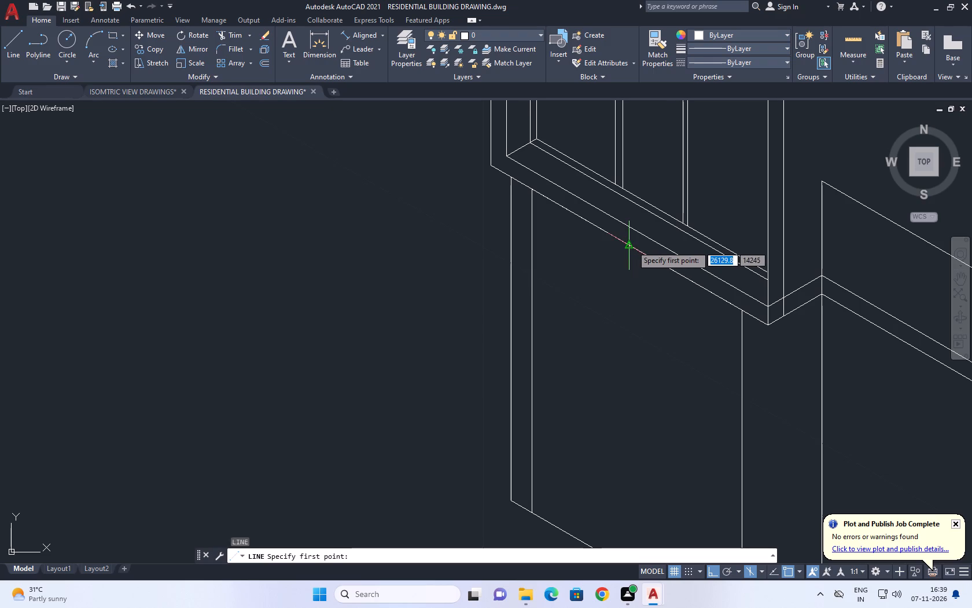
pyautogui.click(636, 251)
pyautogui.moveTo(614, 395); pyautogui.dragTo(624, 257, button='middle')
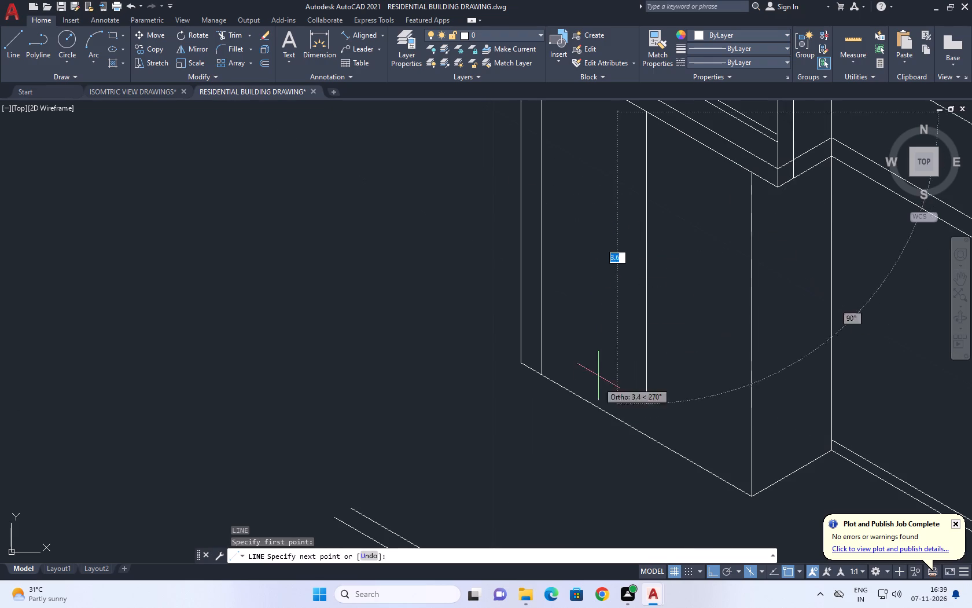
pyautogui.click(609, 463)
pyautogui.press('space')
# Draw a vertical line from the division point nearest the wall's front corner down past the base line.
pyautogui.moveTo(680, 224); pyautogui.dragTo(699, 328, button='middle')
pyautogui.press('space')
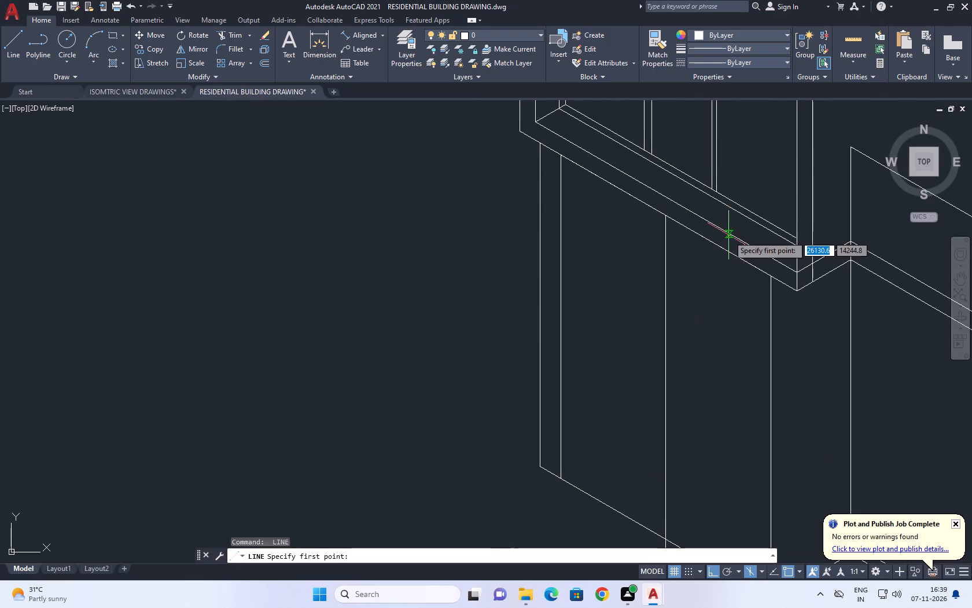
pyautogui.click(719, 247)
pyautogui.moveTo(706, 338); pyautogui.dragTo(689, 120, button='middle')
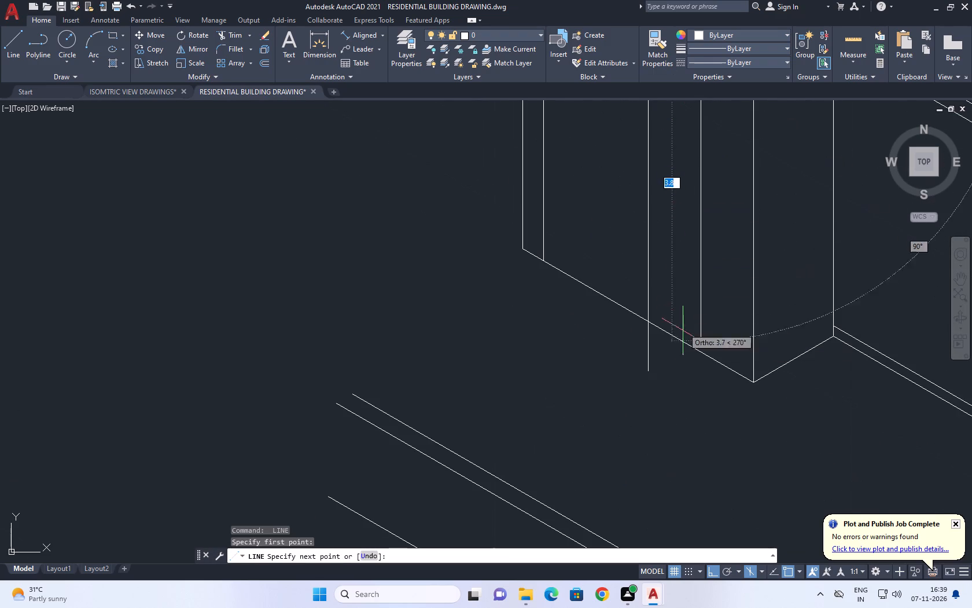
pyautogui.moveTo(690, 382); pyautogui.dragTo(699, 378)
pyautogui.press('space')
# Draw a vertical line from the division point nearest the 0.3-offset vertical down past the base line.
pyautogui.scroll(-2, 675, 294)
pyautogui.moveTo(647, 267); pyautogui.dragTo(651, 311, button='middle')
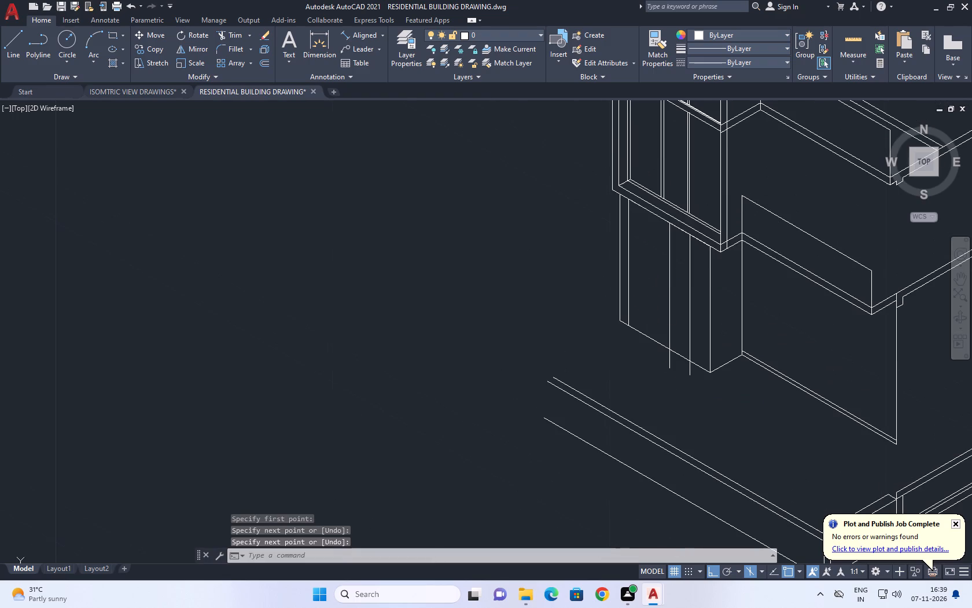
pyautogui.press('space')
pyautogui.click(647, 213)
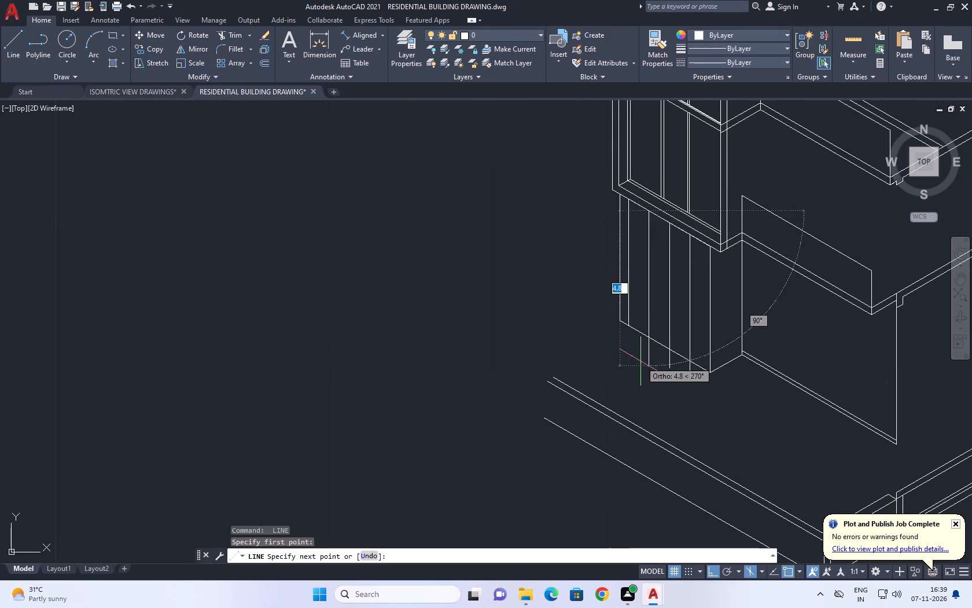
pyautogui.click(640, 362)
pyautogui.press('space')
# Trim the lower ends of the three division verticals back to the wall's base line.
pyautogui.press('t')
pyautogui.press('r')
pyautogui.press('space')
pyautogui.scroll(2, 691, 371)
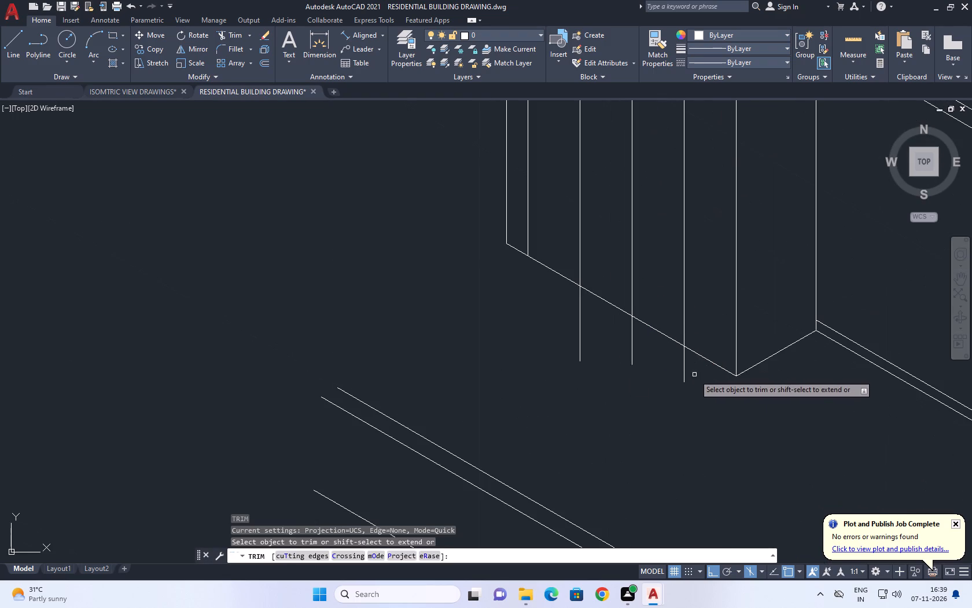
pyautogui.click(700, 378)
pyautogui.click(545, 307)
pyautogui.scroll(-2, 642, 313)
pyautogui.press('space')
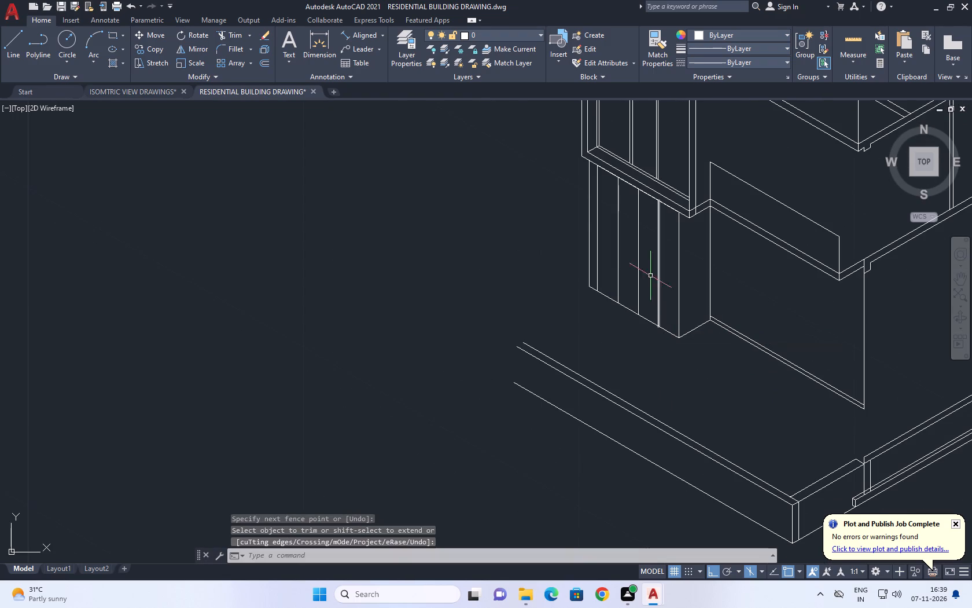
# Copy the 0.3-offset vertical beneath the bay a short distance inward along the 30° isometric depth direction.
pyautogui.scroll(1, 590, 196)
pyautogui.click(601, 212)
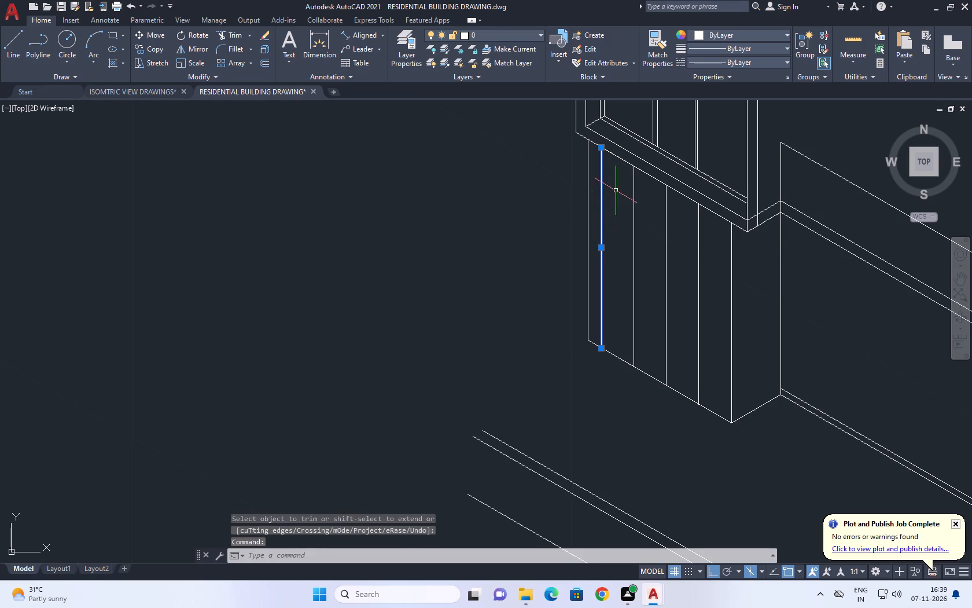
pyautogui.moveTo(616, 190); pyautogui.dragTo(620, 212, button='middle')
pyautogui.press('c')
pyautogui.press('o')
pyautogui.press('space')
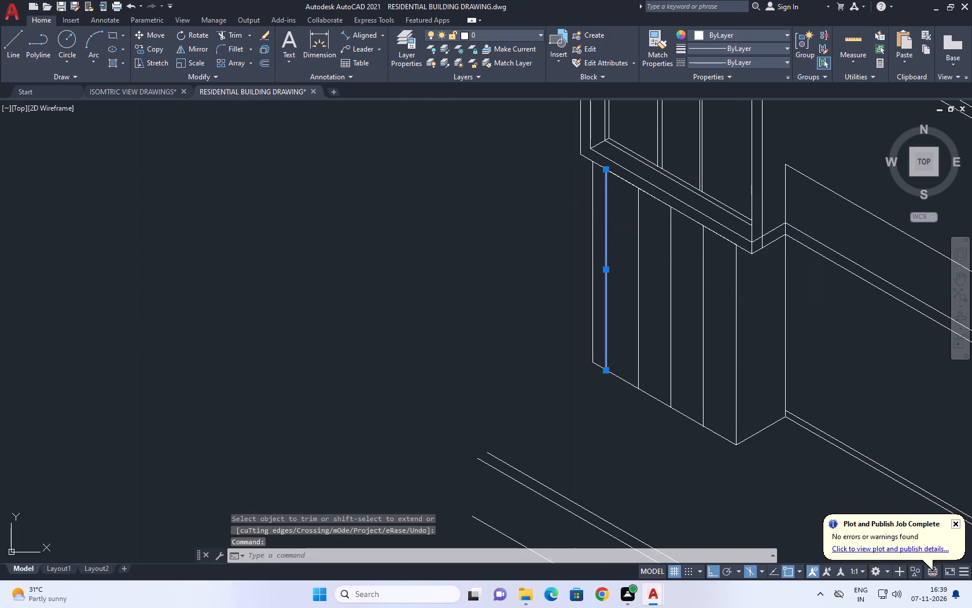
pyautogui.scroll(4, 605, 170)
pyautogui.click(603, 165)
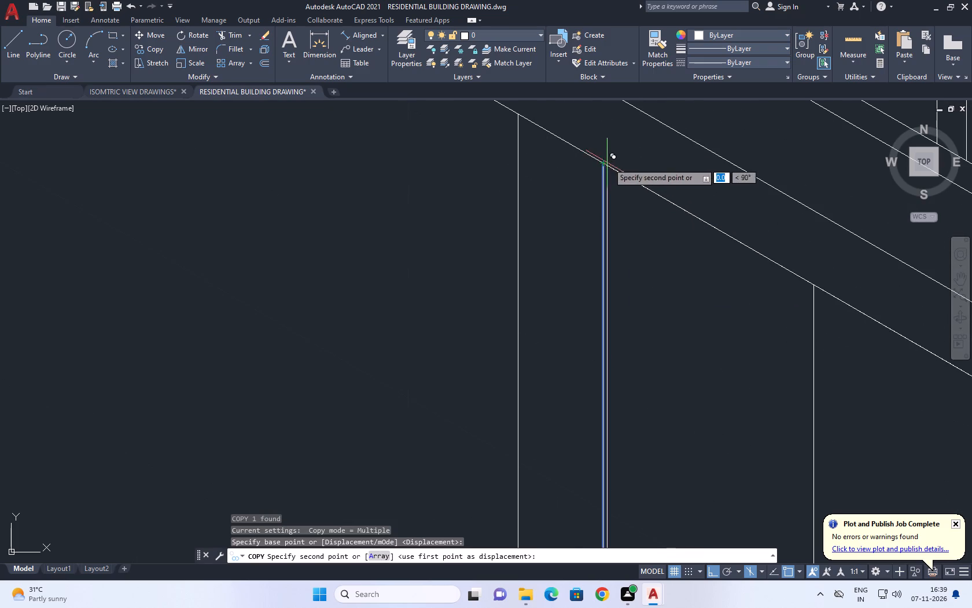
pyautogui.scroll(-1, 676, 159)
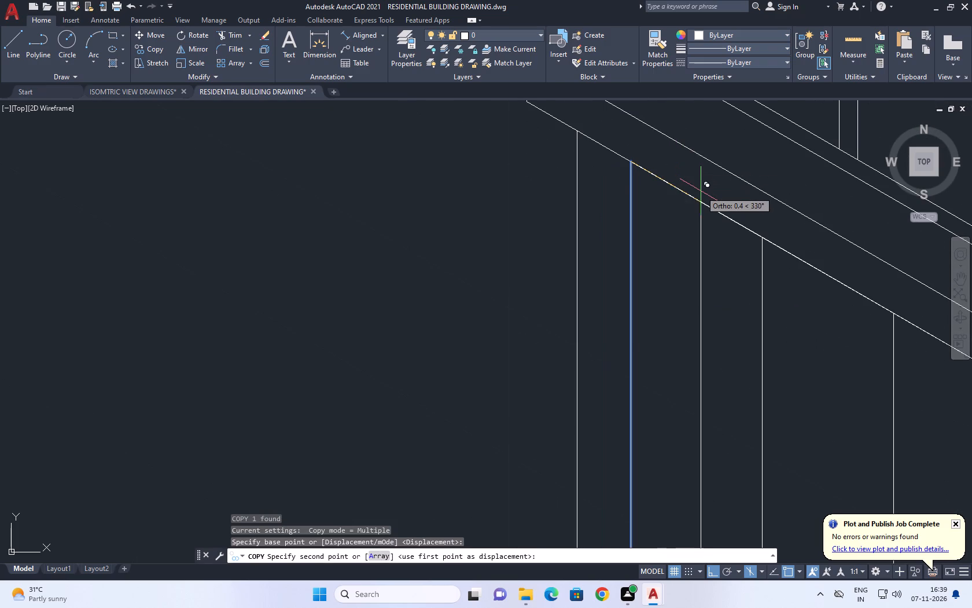
pyautogui.press('F5')
pyautogui.scroll(3, 667, 174)
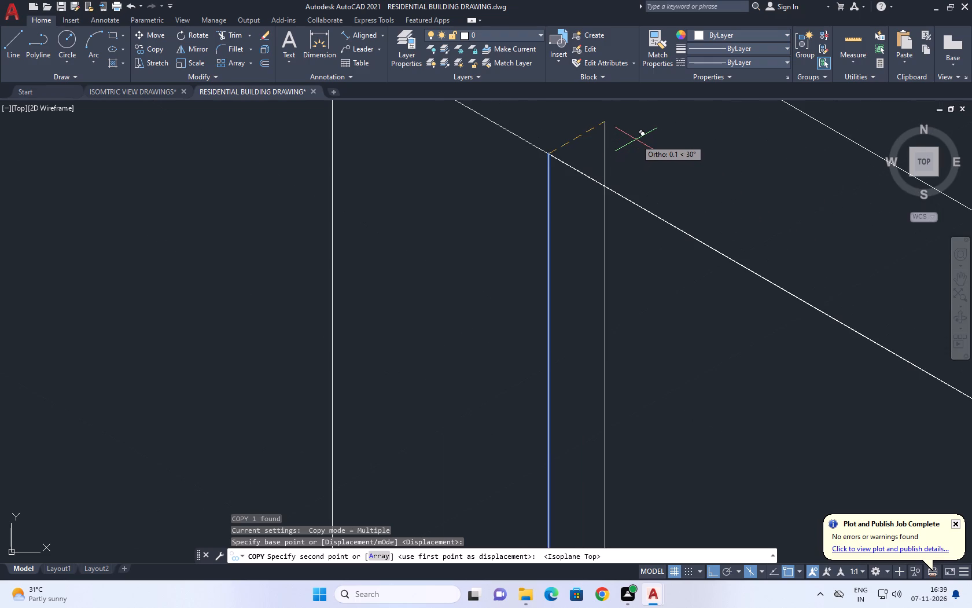
pyautogui.click(577, 138)
pyautogui.scroll(-2, 603, 139)
pyautogui.press('space')
# Move the copied vertical slightly further from the original along the 30° isometric direction to widen the reveal.
pyautogui.moveTo(623, 231); pyautogui.dragTo(613, 141, button='middle')
pyautogui.scroll(-2, 612, 140)
pyautogui.scroll(-2, 643, 203)
pyautogui.scroll(2, 630, 329)
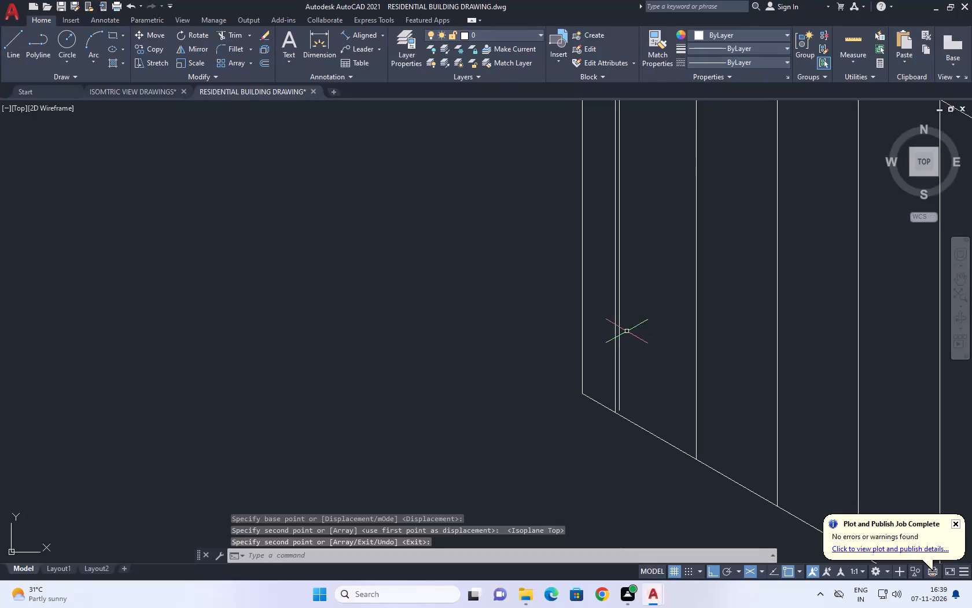
pyautogui.scroll(2, 625, 333)
pyautogui.moveTo(601, 328); pyautogui.dragTo(615, 246, button='middle')
pyautogui.click(620, 288)
pyautogui.moveTo(651, 297); pyautogui.dragTo(649, 291, button='middle')
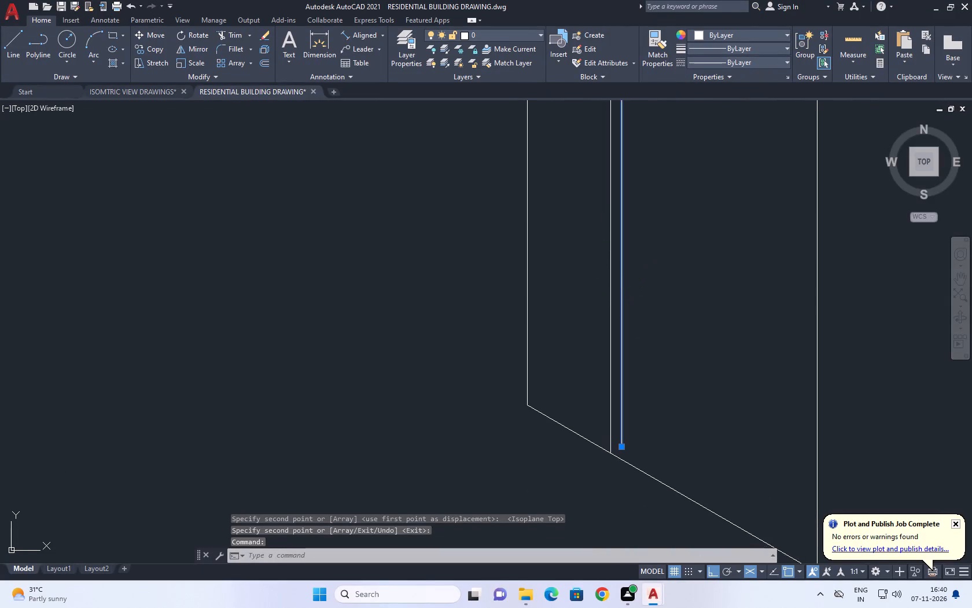
pyautogui.moveTo(649, 291); pyautogui.dragTo(633, 273, button='middle')
pyautogui.press('m')
pyautogui.press('space')
pyautogui.click(615, 312)
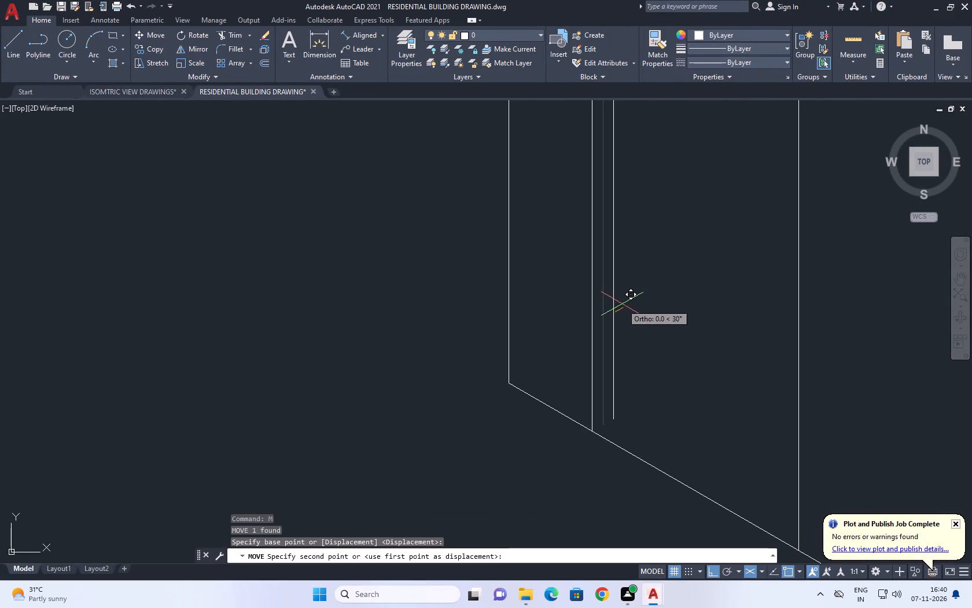
pyautogui.click(623, 303)
# Draw a short line joining the lower ends of the 0.3-offset vertical and its copy.
pyautogui.moveTo(627, 380); pyautogui.dragTo(627, 435, button='middle')
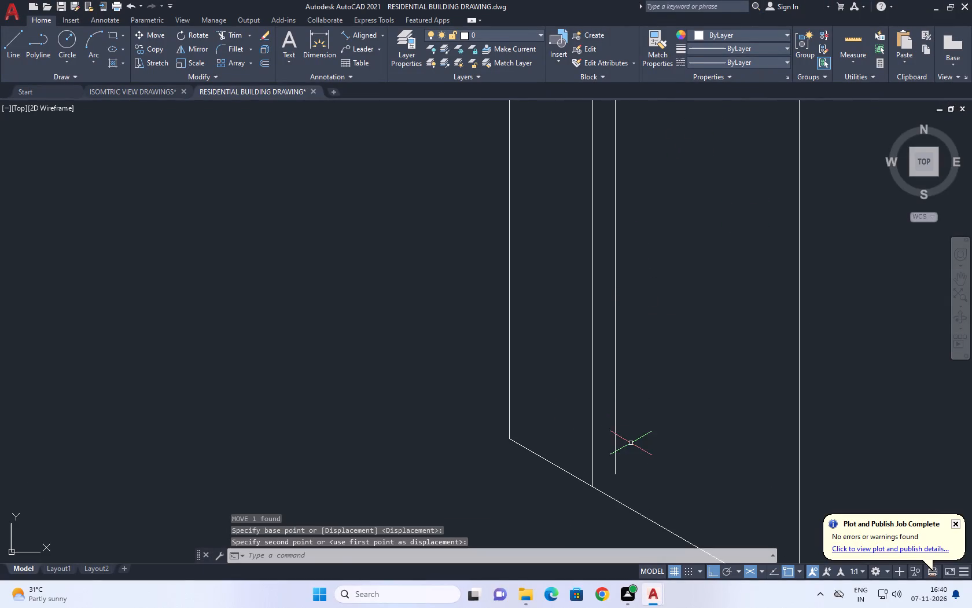
pyautogui.press('l')
pyautogui.press('space')
pyautogui.click(592, 486)
pyautogui.click(614, 477)
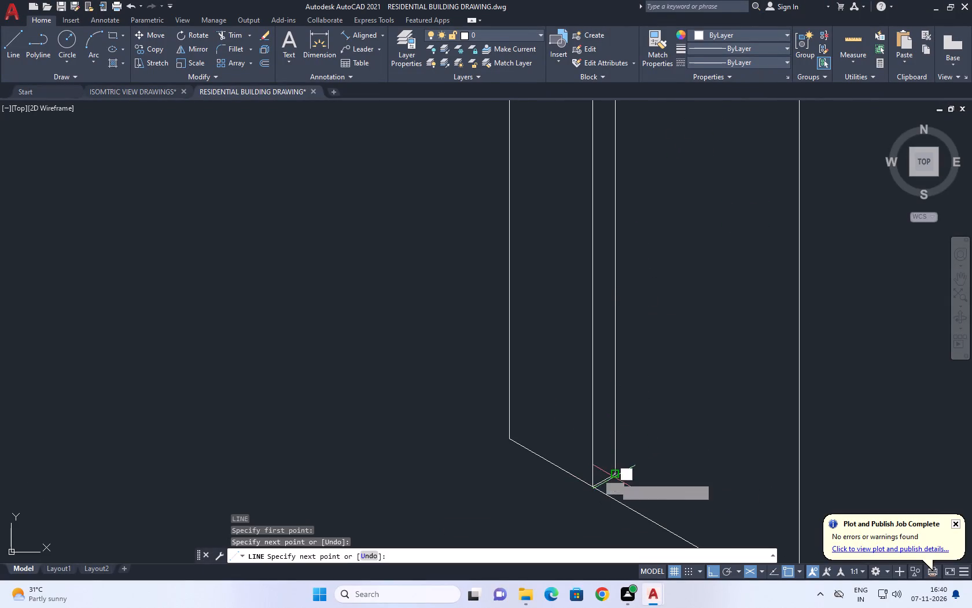
pyautogui.scroll(-3, 672, 451)
pyautogui.press('space')
# Trim the copied vertical's upper end where it projects above the bay's lower edge.
pyautogui.scroll(-2, 674, 363)
pyautogui.scroll(4, 660, 279)
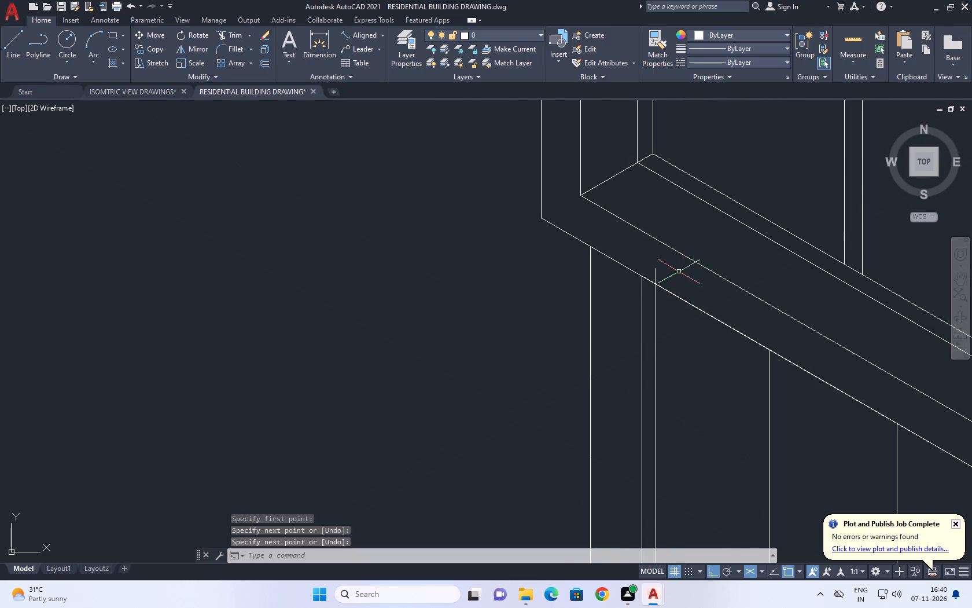
pyautogui.moveTo(677, 270); pyautogui.dragTo(639, 343, button='middle')
pyautogui.press('t')
pyautogui.press('r')
pyautogui.press('space')
pyautogui.click(631, 350)
pyautogui.click(607, 343)
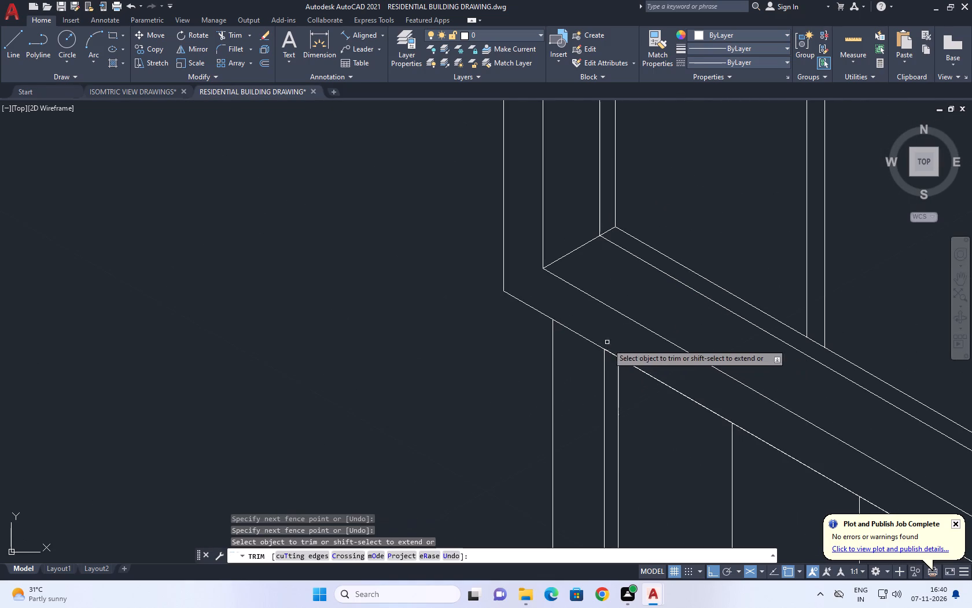
# Trim away the overlapping line segments along the bay's lower edge between the division verticals.
pyautogui.click(624, 362)
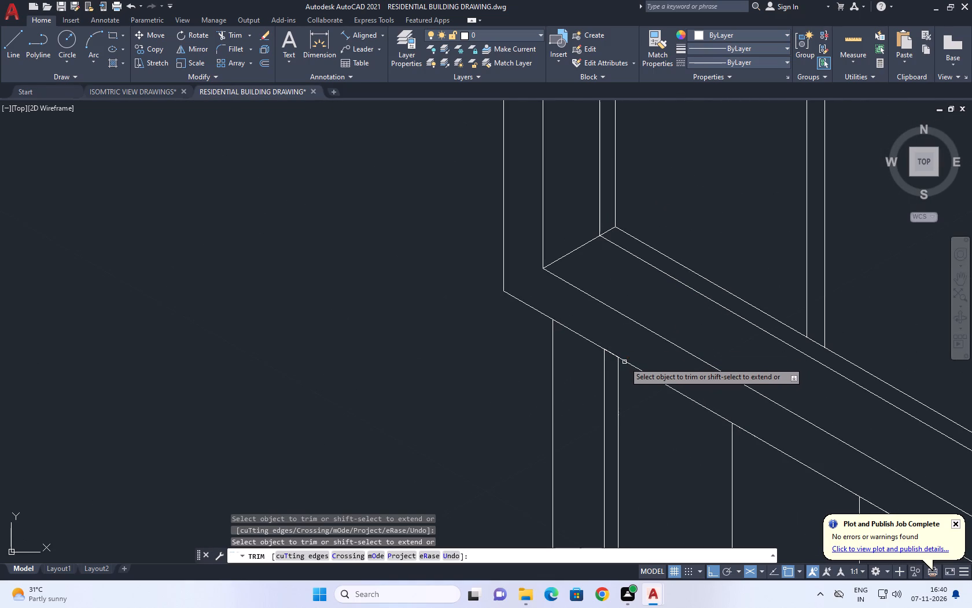
pyautogui.click(612, 353)
pyautogui.scroll(-2, 588, 334)
pyautogui.moveTo(657, 444); pyautogui.dragTo(625, 355, button='middle')
pyautogui.click(632, 292)
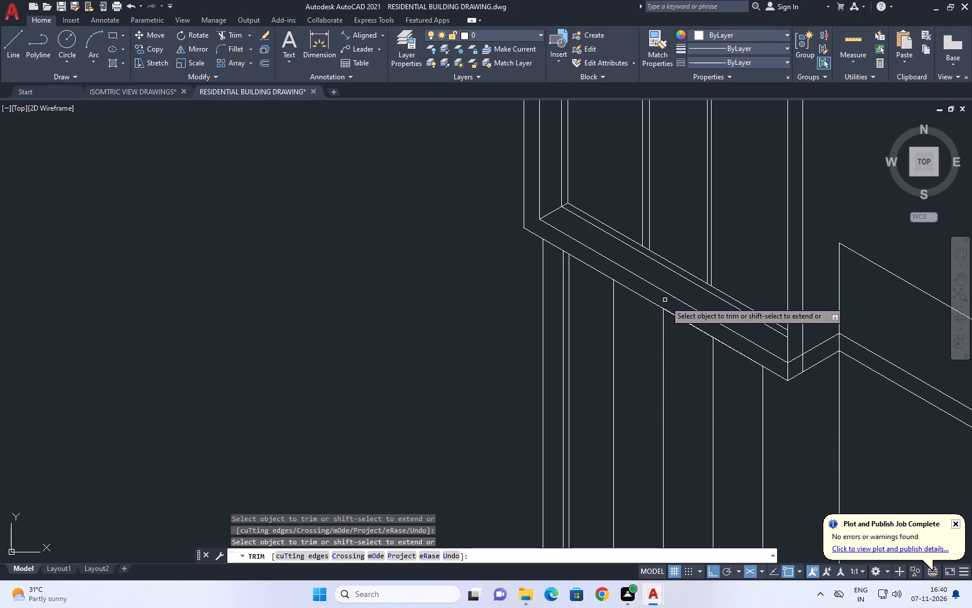
pyautogui.click(676, 316)
pyautogui.click(733, 347)
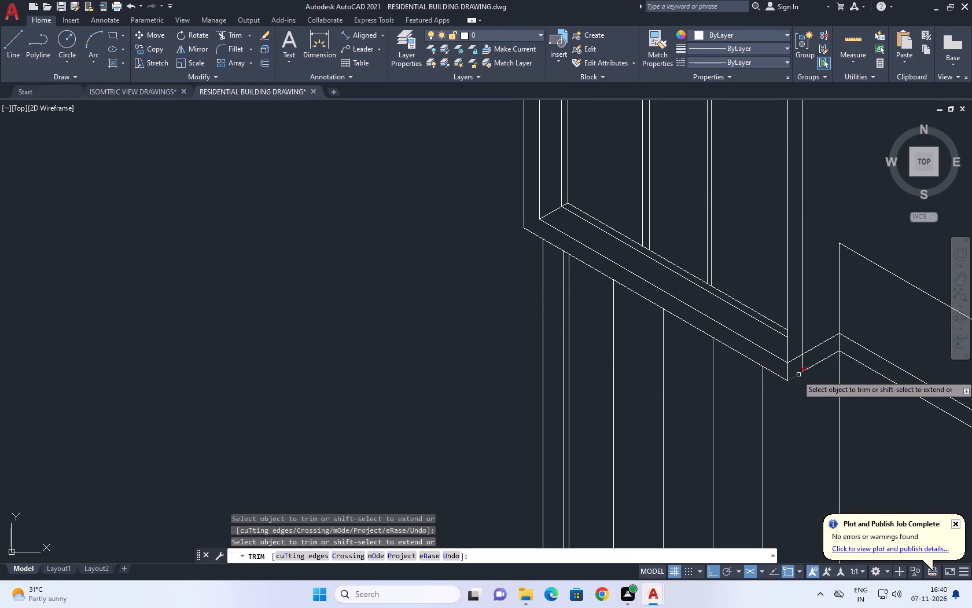
pyautogui.press('space')
# Move the wall's outermost vertical, farthest from the front corner, about 0.1 outward along the bay's lower edge at 150°.
pyautogui.scroll(-1, 617, 349)
pyautogui.moveTo(679, 378); pyautogui.dragTo(669, 306, button='middle')
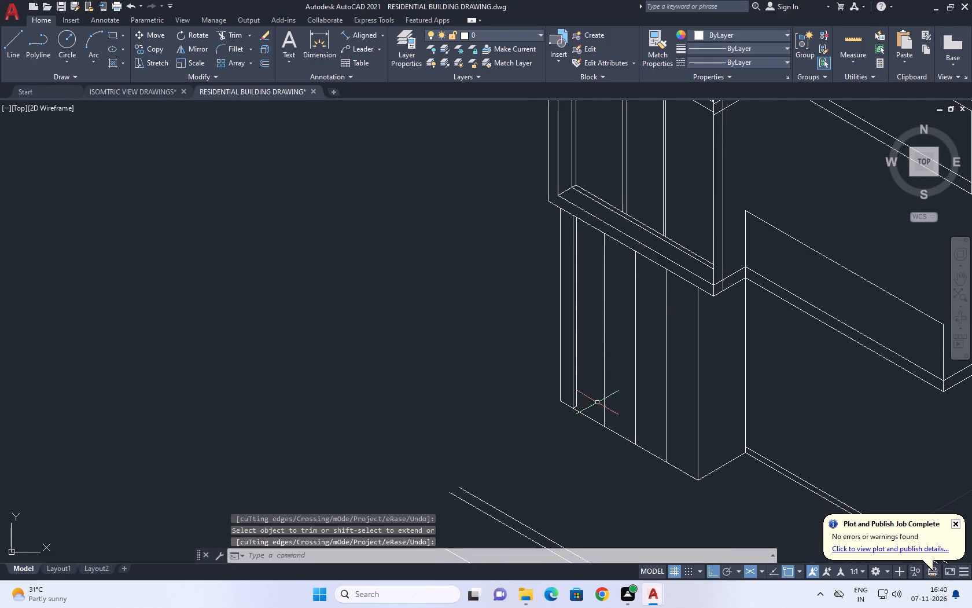
pyautogui.moveTo(597, 403); pyautogui.dragTo(602, 409, button='middle')
pyautogui.moveTo(653, 450); pyautogui.dragTo(649, 450, button='middle')
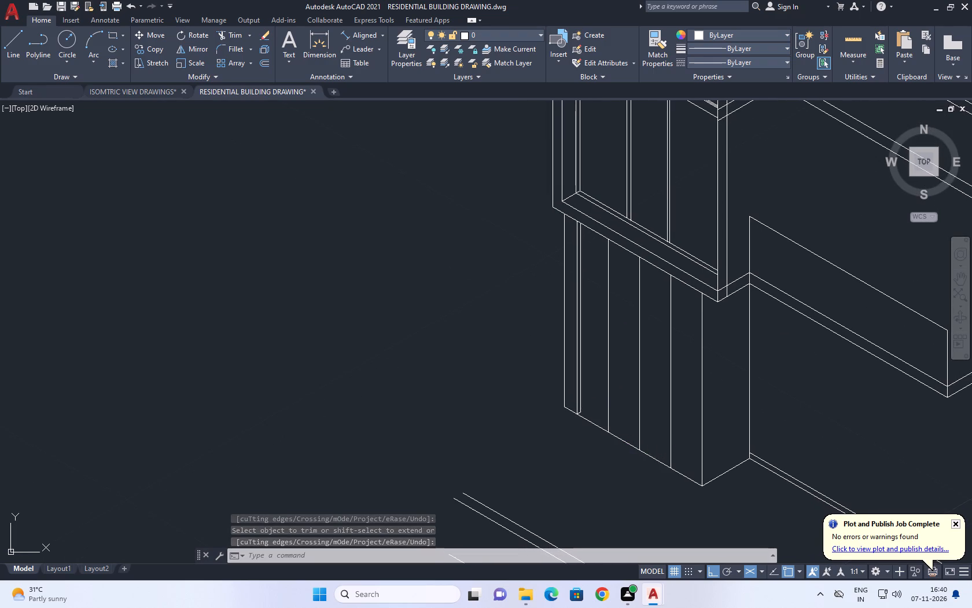
pyautogui.moveTo(649, 450); pyautogui.dragTo(604, 423, button='middle')
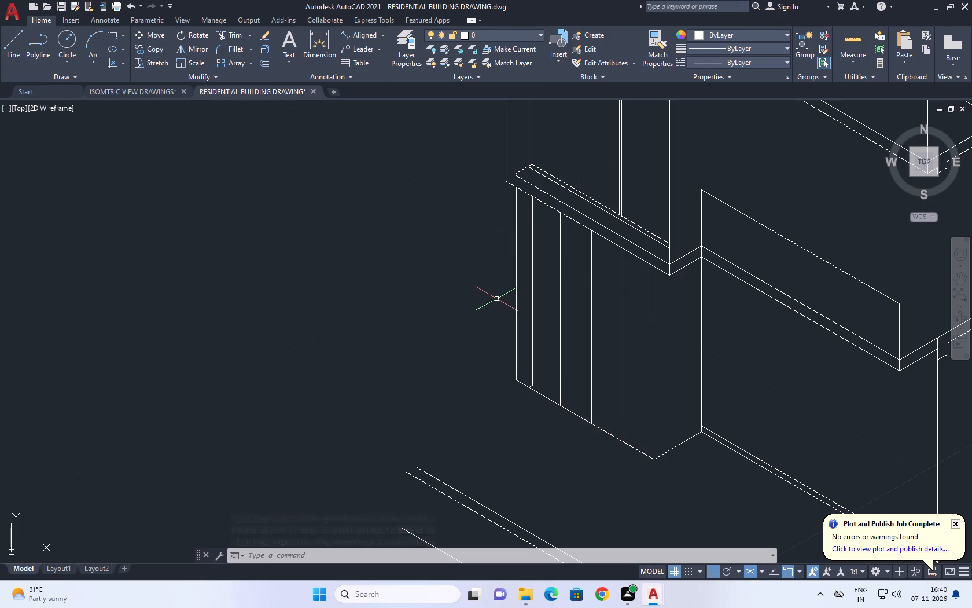
pyautogui.moveTo(503, 310); pyautogui.dragTo(532, 344, button='middle')
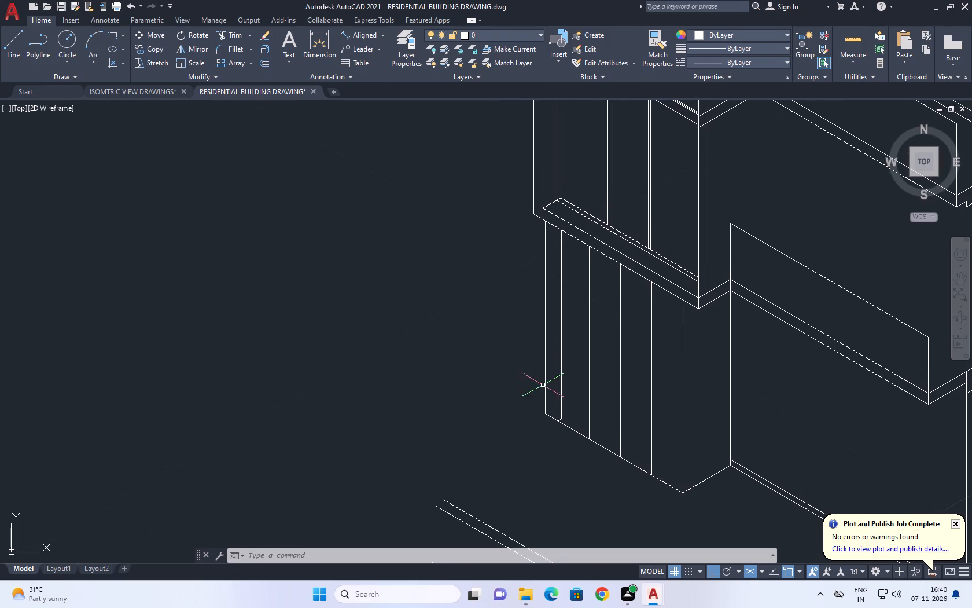
pyautogui.scroll(1, 547, 358)
pyautogui.click(549, 356)
pyautogui.moveTo(536, 335); pyautogui.dragTo(524, 329)
pyautogui.moveTo(529, 336); pyautogui.dragTo(564, 397, button='middle')
pyautogui.press('m')
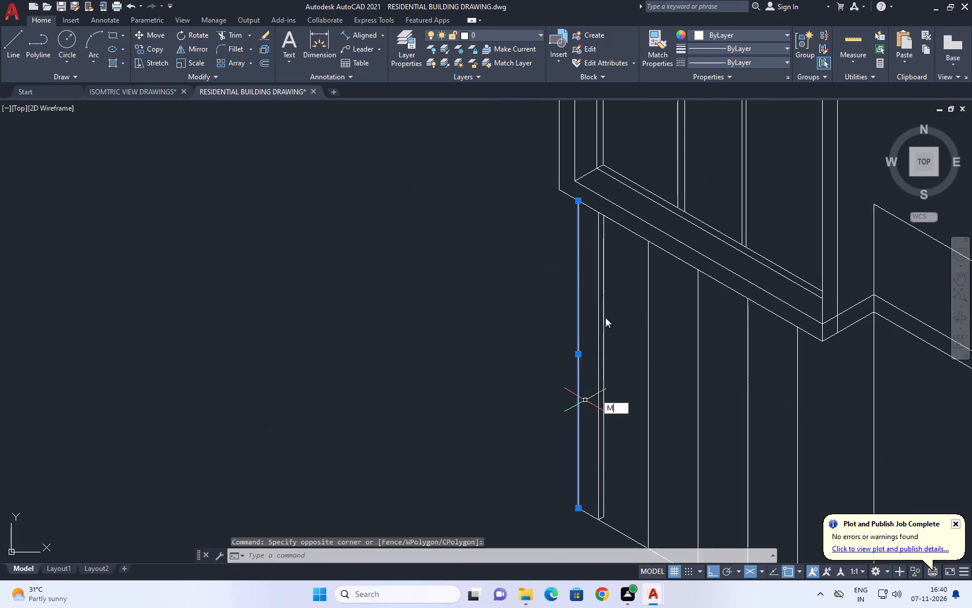
pyautogui.press('space')
pyautogui.scroll(2, 593, 233)
pyautogui.click(556, 152)
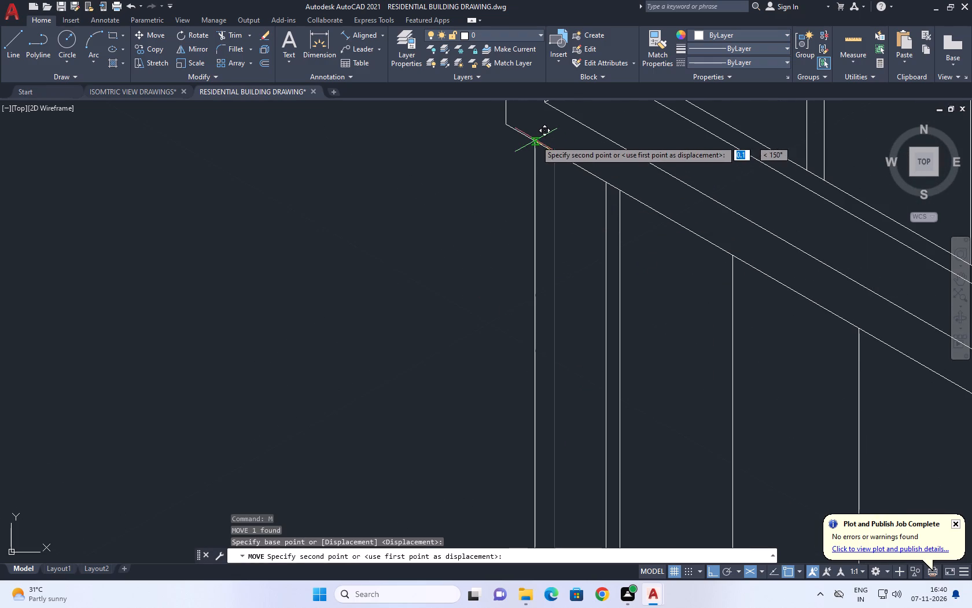
pyautogui.click(536, 140)
pyautogui.scroll(-2, 582, 210)
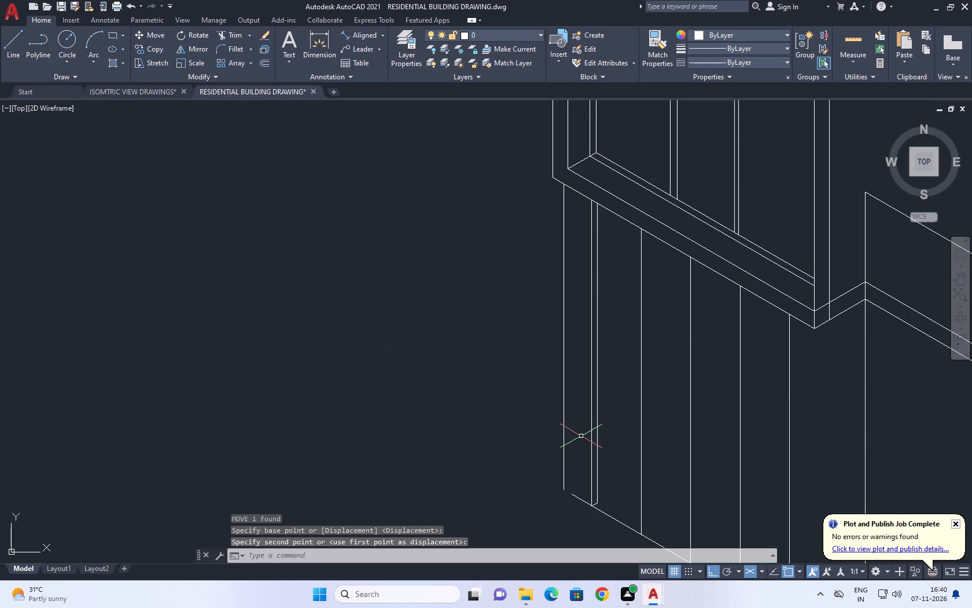
# Fillet the moved outer vertical and the wall's base line at radius 0 to close the lower corner.
pyautogui.moveTo(581, 436); pyautogui.dragTo(600, 432, button='middle')
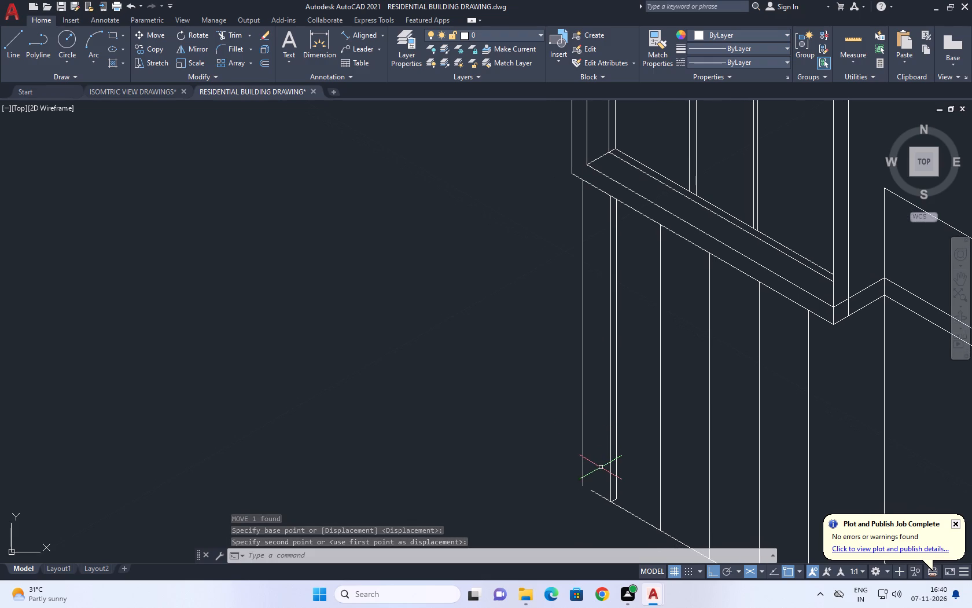
pyautogui.write('F')
pyautogui.press('space')
pyautogui.click(595, 490)
pyautogui.click(594, 493)
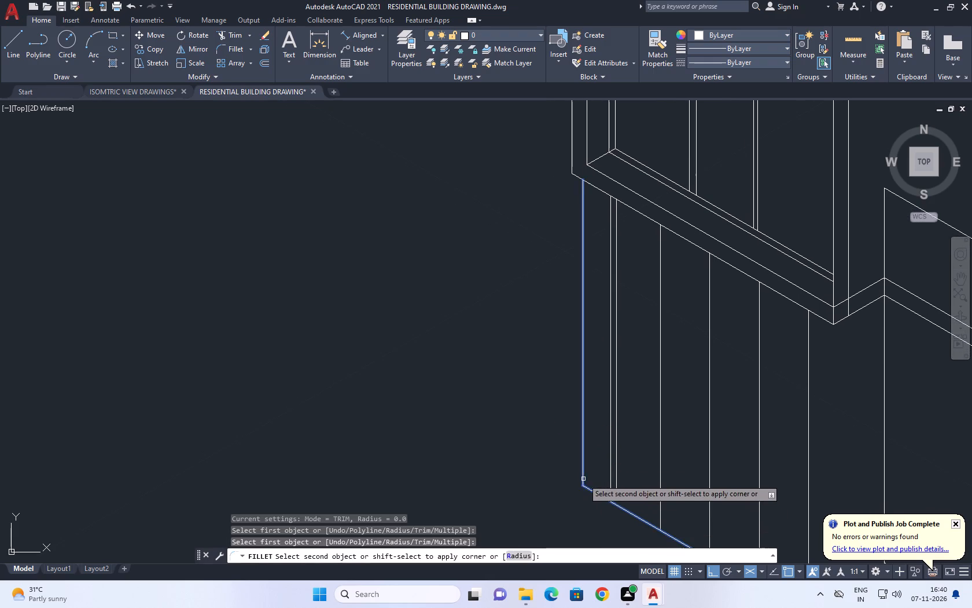
pyautogui.click(580, 475)
pyautogui.click(583, 477)
pyautogui.moveTo(626, 487); pyautogui.dragTo(556, 347, button='middle')
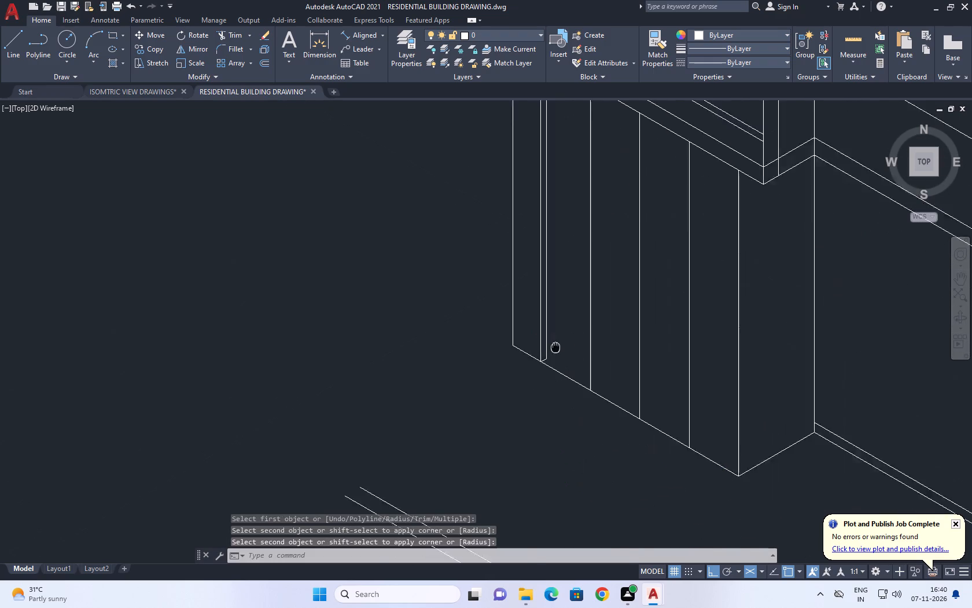
# Copy the bay's lower edge line a short distance straight down across the wall's division verticals.
pyautogui.scroll(-1, 555, 345)
pyautogui.scroll(1, 584, 378)
pyautogui.moveTo(555, 283); pyautogui.dragTo(571, 354, button='middle')
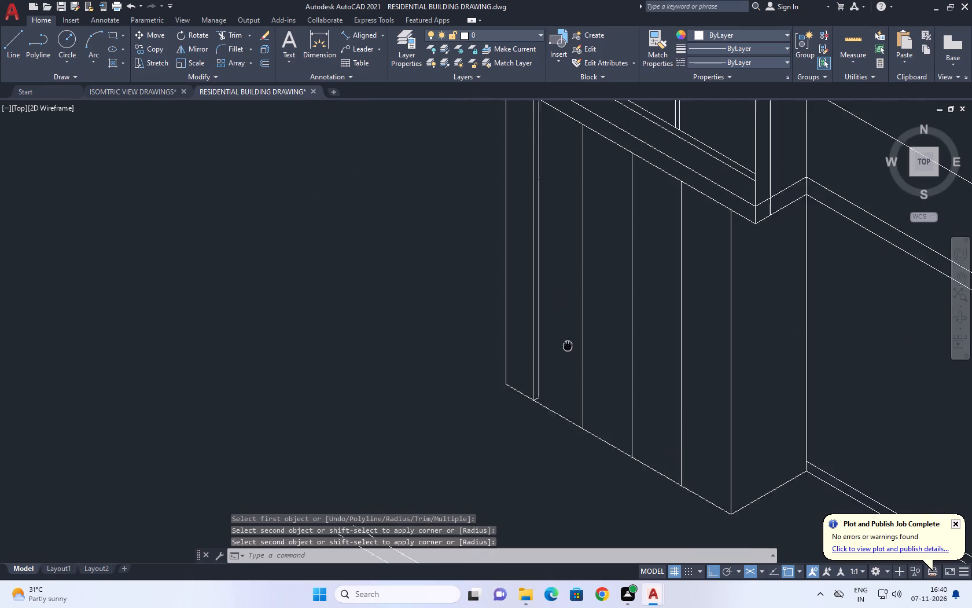
pyautogui.moveTo(571, 354); pyautogui.dragTo(585, 403, button='middle')
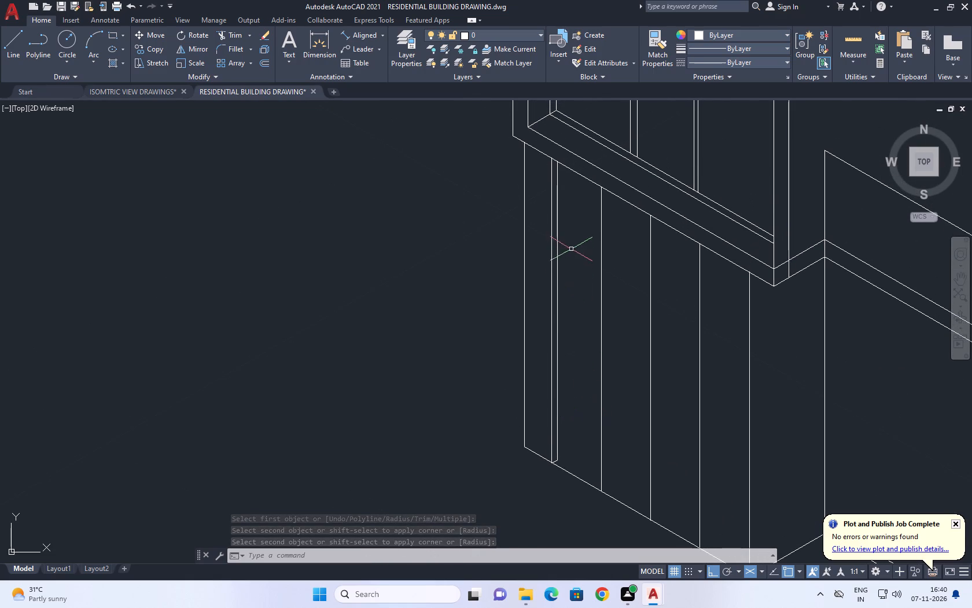
pyautogui.moveTo(580, 241); pyautogui.dragTo(587, 276, button='middle')
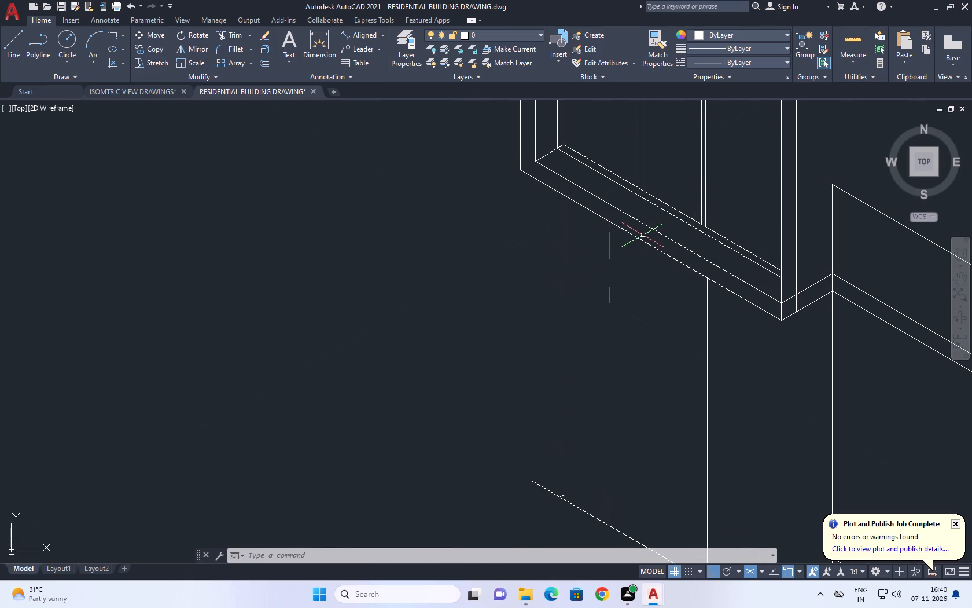
pyautogui.click(643, 239)
pyautogui.write('CO')
pyautogui.press('space')
pyautogui.click(630, 250)
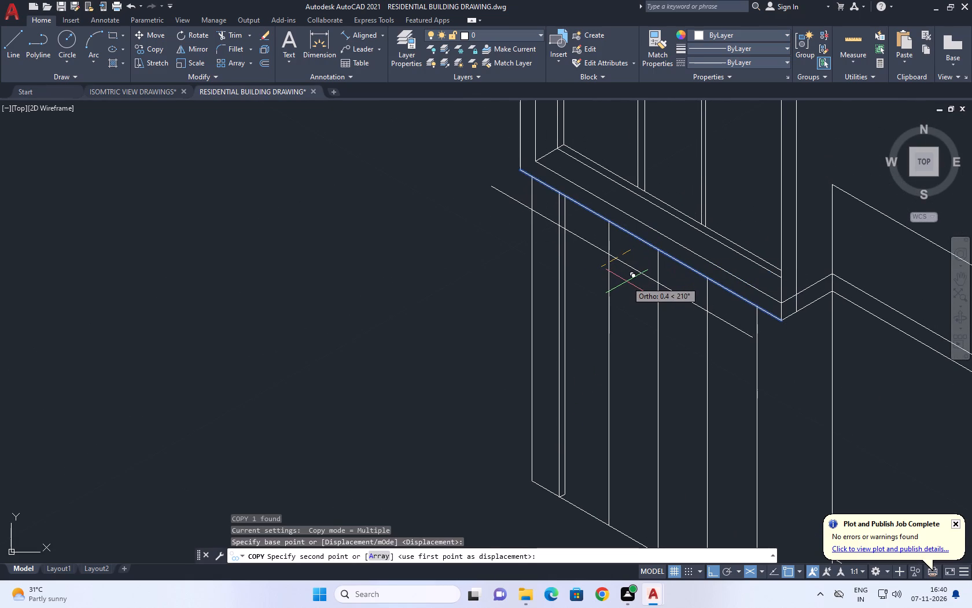
pyautogui.press('F5')
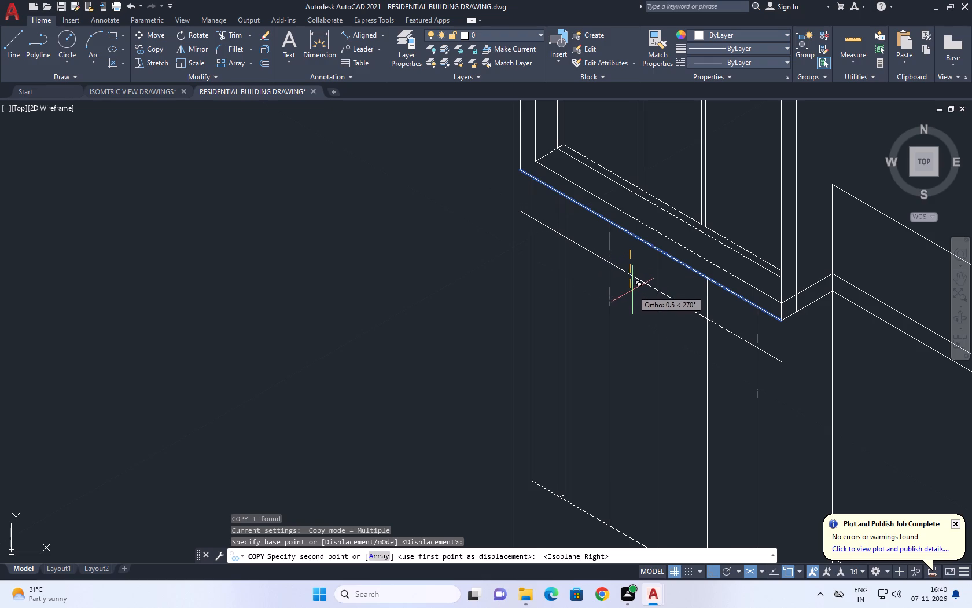
pyautogui.click(650, 268)
pyautogui.press('space')
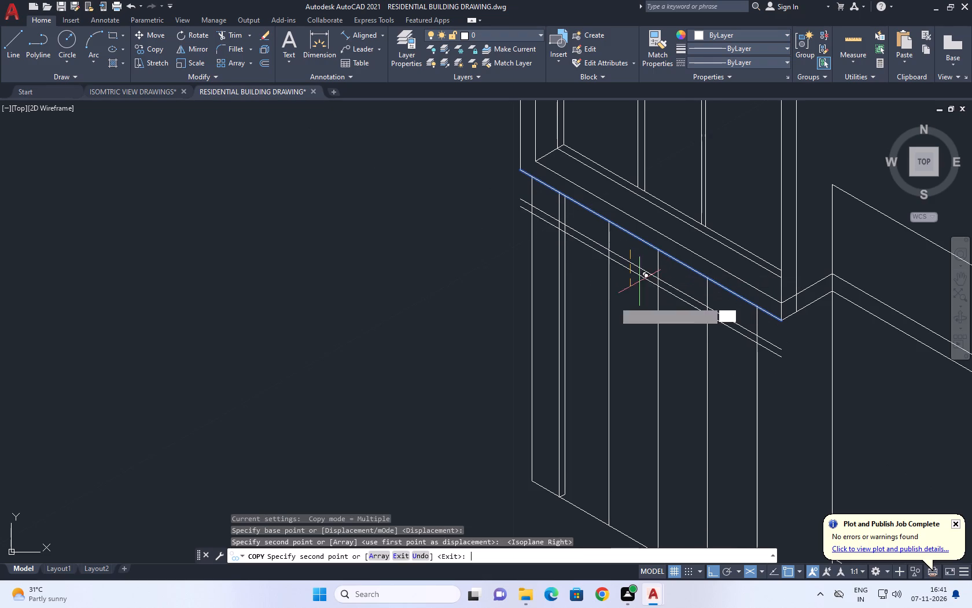
# Trim the copied line's overhanging ends at the 0.3-offset vertical and front corner, and remove the division verticals above it.
pyautogui.write('TR')
pyautogui.press('space')
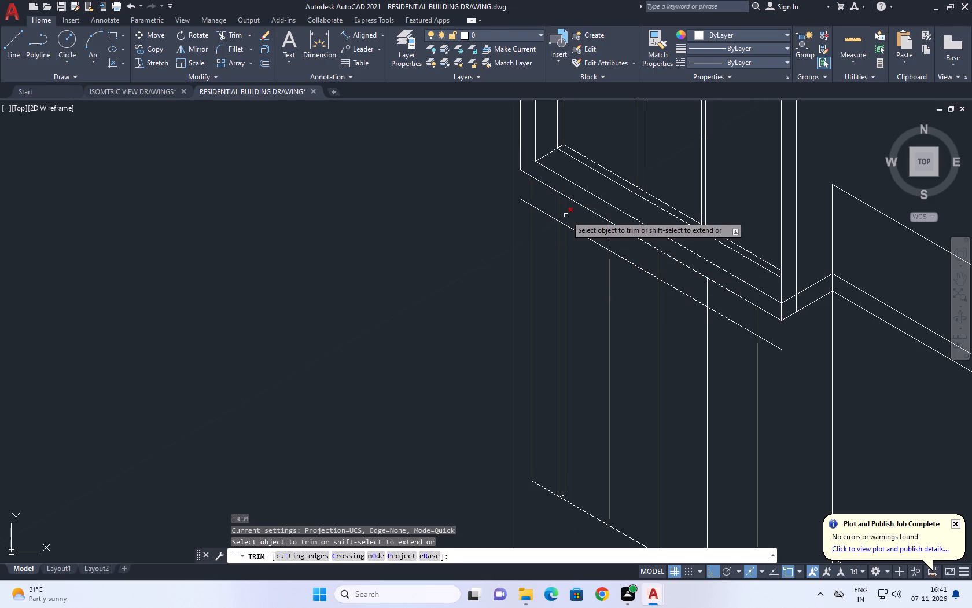
pyautogui.click(557, 214)
pyautogui.click(548, 225)
pyautogui.click(525, 200)
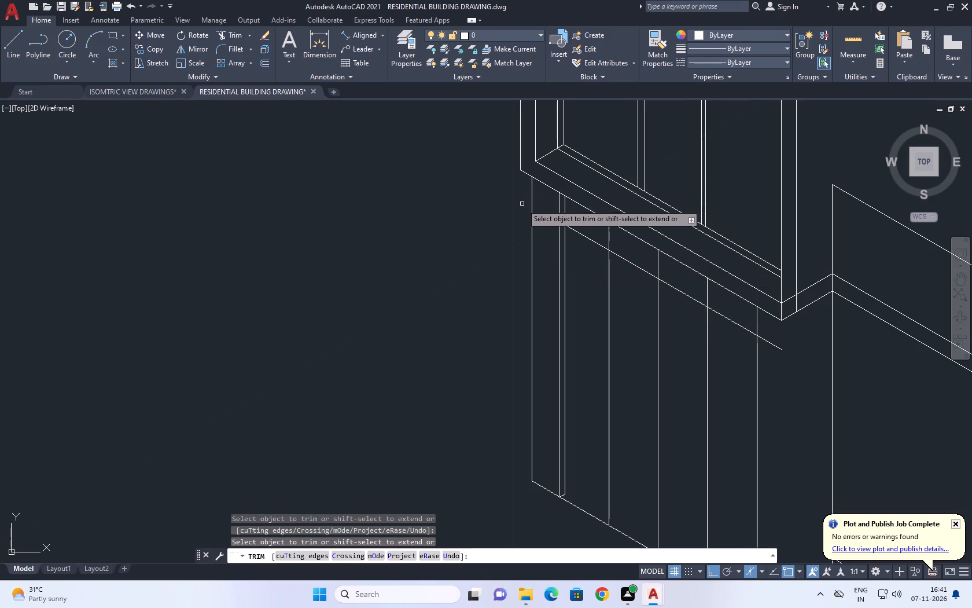
pyautogui.click(549, 202)
pyautogui.click(729, 313)
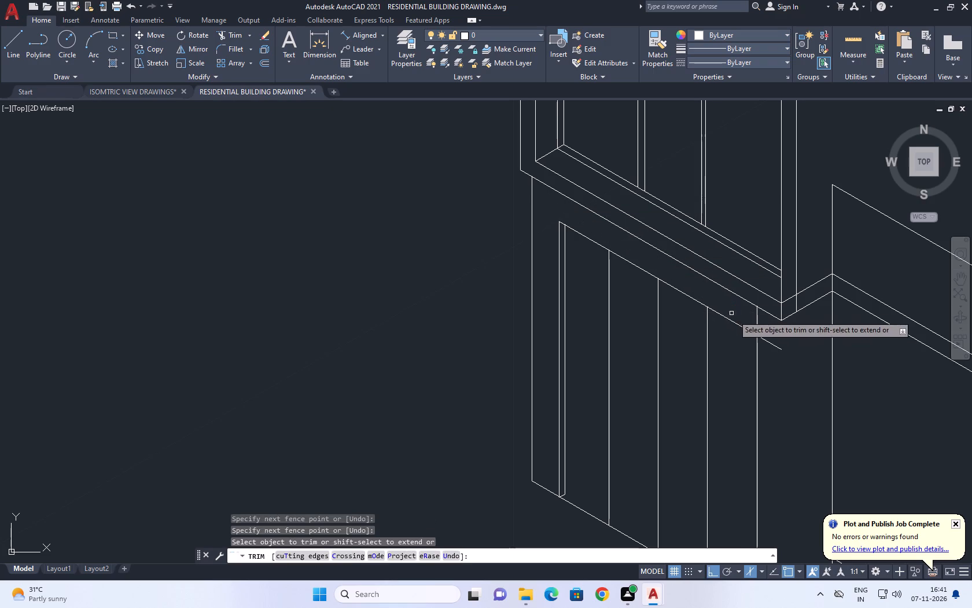
pyautogui.click(775, 340)
pyautogui.click(774, 353)
pyautogui.scroll(-1, 729, 314)
pyautogui.moveTo(728, 351); pyautogui.dragTo(712, 270, button='middle')
pyautogui.press('space')
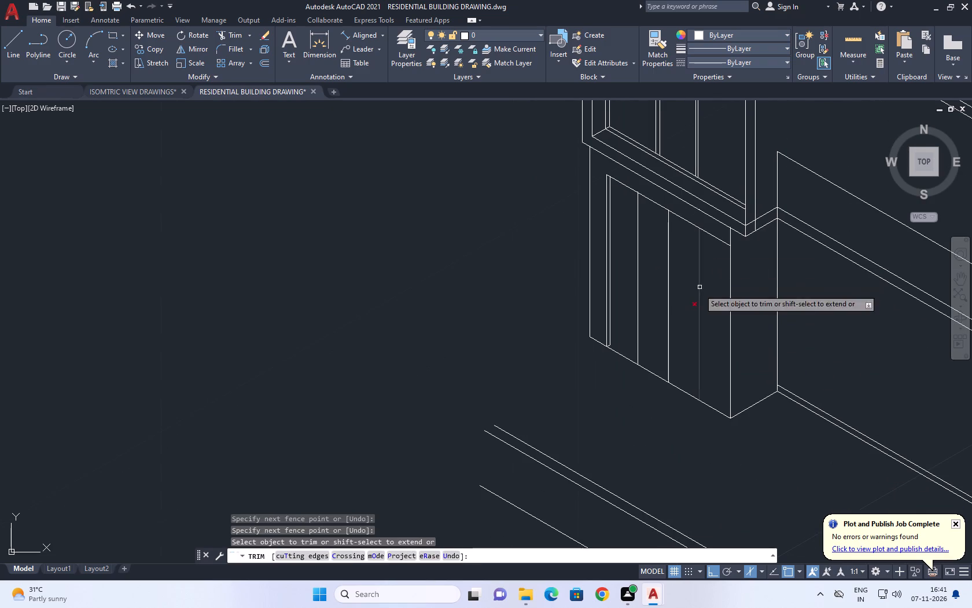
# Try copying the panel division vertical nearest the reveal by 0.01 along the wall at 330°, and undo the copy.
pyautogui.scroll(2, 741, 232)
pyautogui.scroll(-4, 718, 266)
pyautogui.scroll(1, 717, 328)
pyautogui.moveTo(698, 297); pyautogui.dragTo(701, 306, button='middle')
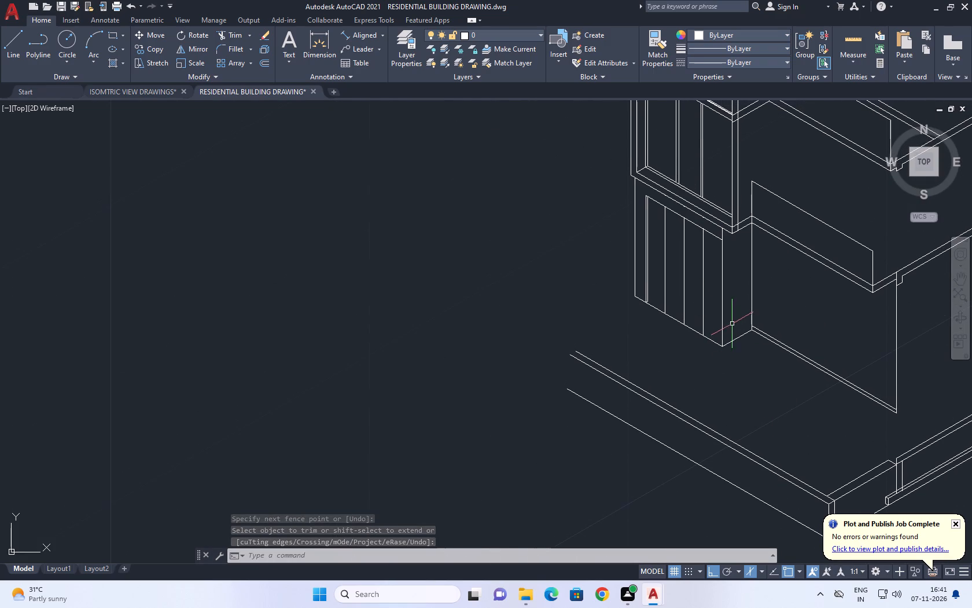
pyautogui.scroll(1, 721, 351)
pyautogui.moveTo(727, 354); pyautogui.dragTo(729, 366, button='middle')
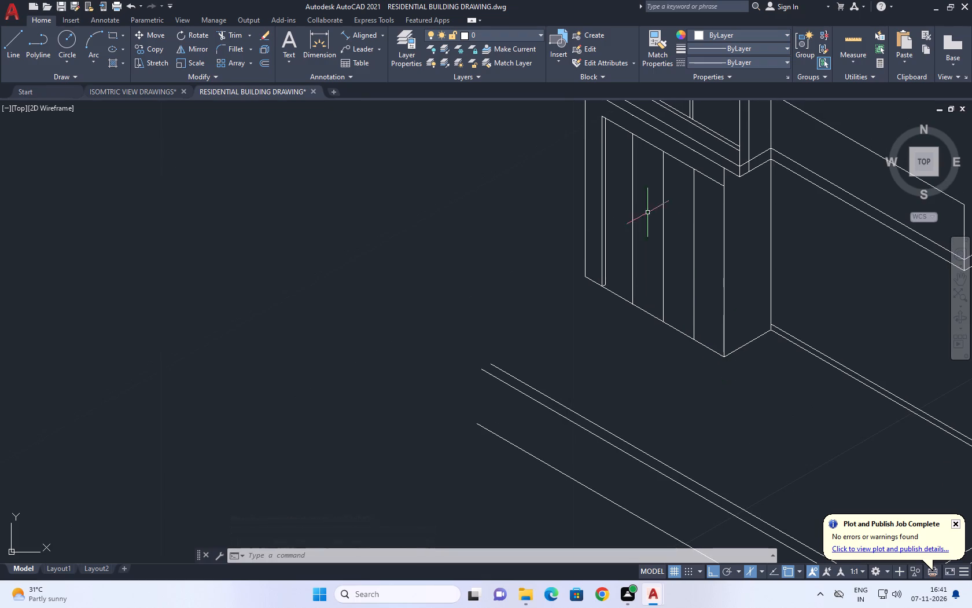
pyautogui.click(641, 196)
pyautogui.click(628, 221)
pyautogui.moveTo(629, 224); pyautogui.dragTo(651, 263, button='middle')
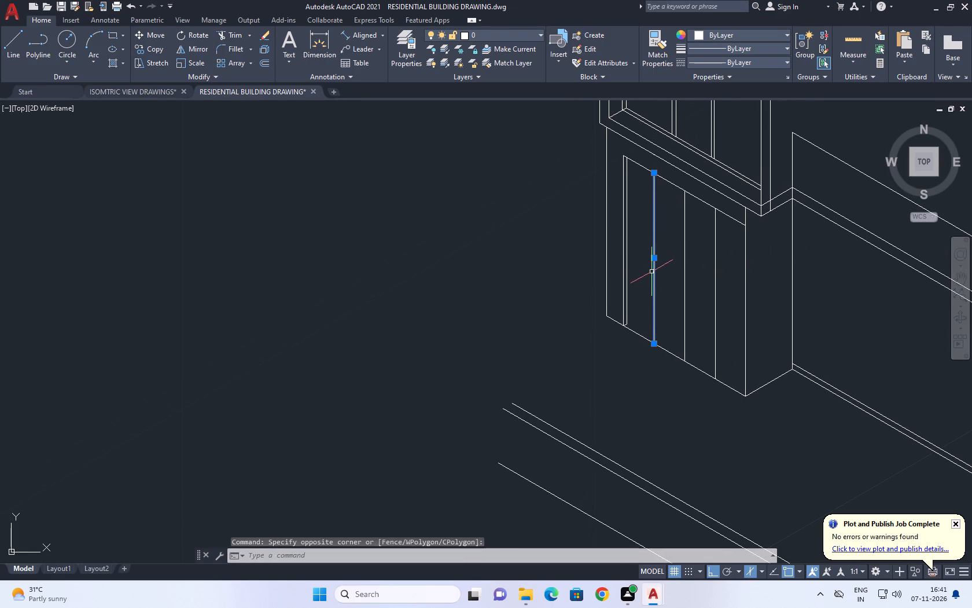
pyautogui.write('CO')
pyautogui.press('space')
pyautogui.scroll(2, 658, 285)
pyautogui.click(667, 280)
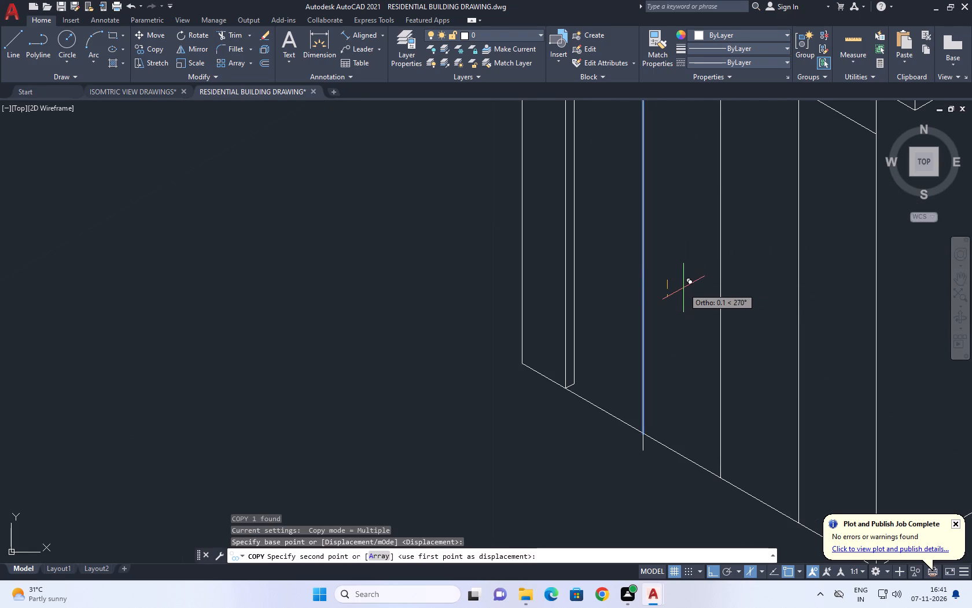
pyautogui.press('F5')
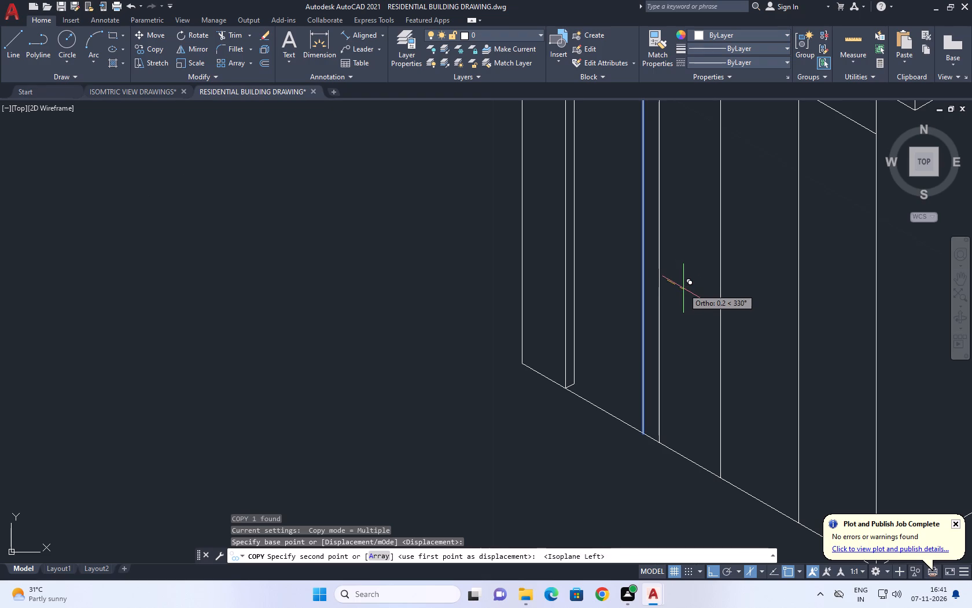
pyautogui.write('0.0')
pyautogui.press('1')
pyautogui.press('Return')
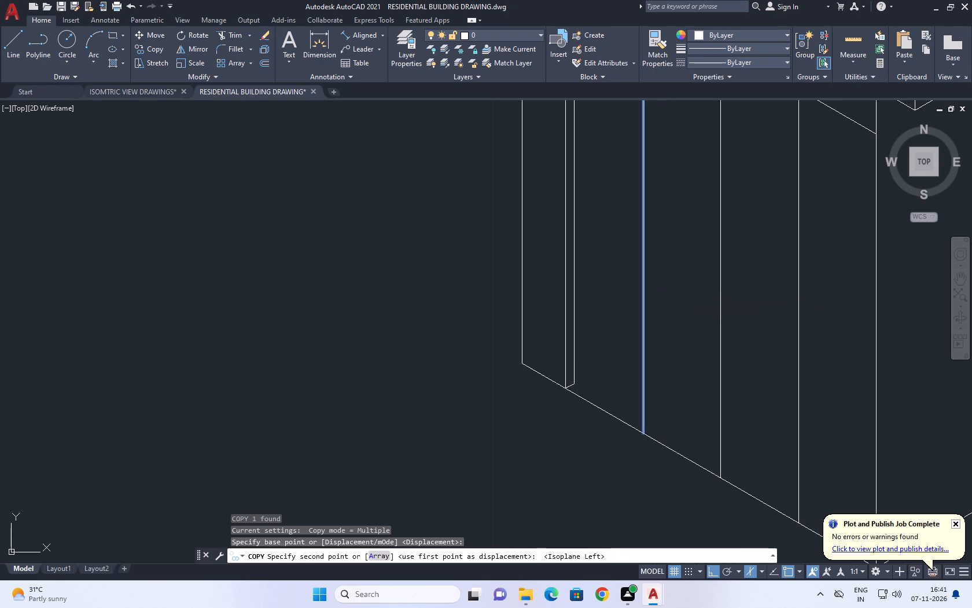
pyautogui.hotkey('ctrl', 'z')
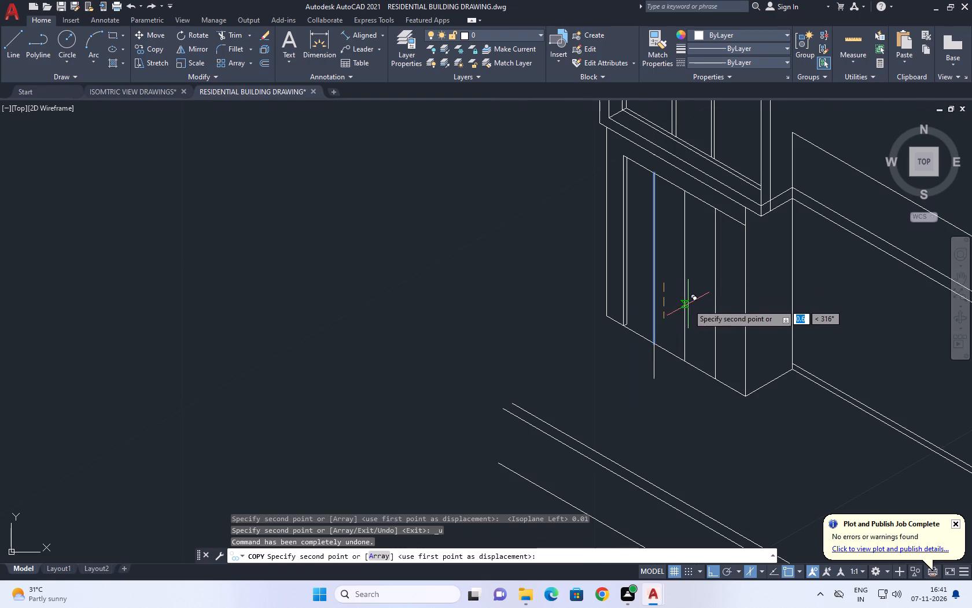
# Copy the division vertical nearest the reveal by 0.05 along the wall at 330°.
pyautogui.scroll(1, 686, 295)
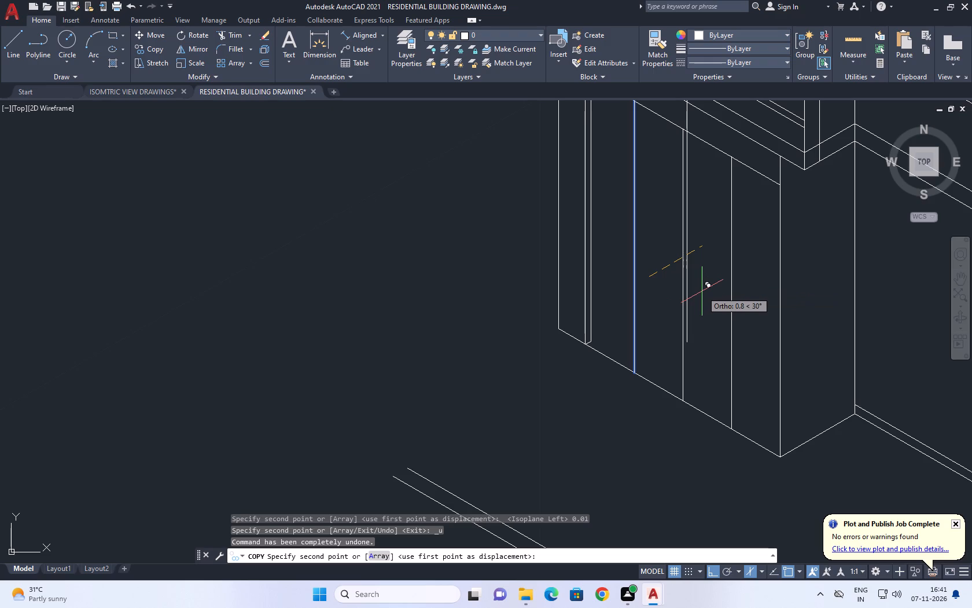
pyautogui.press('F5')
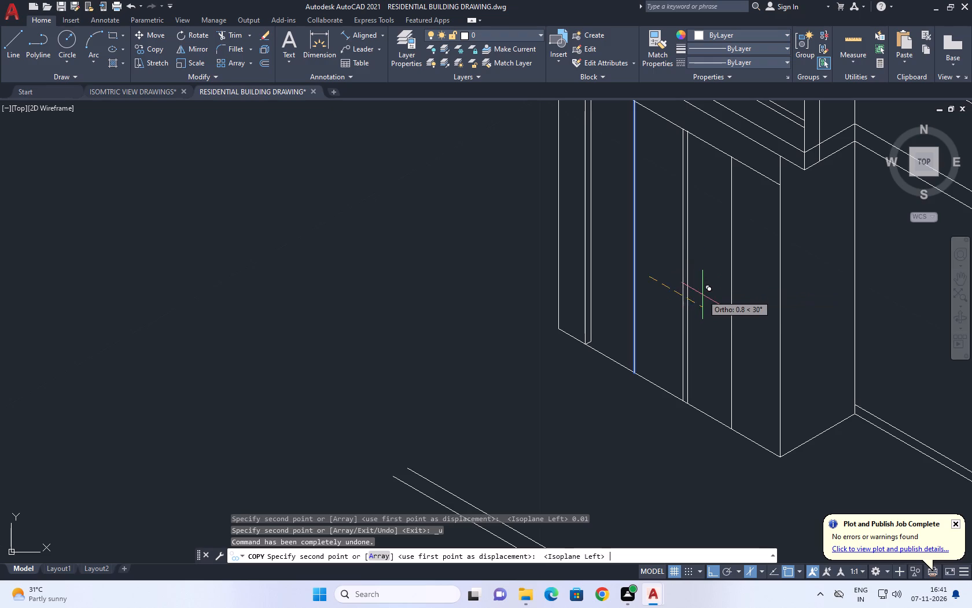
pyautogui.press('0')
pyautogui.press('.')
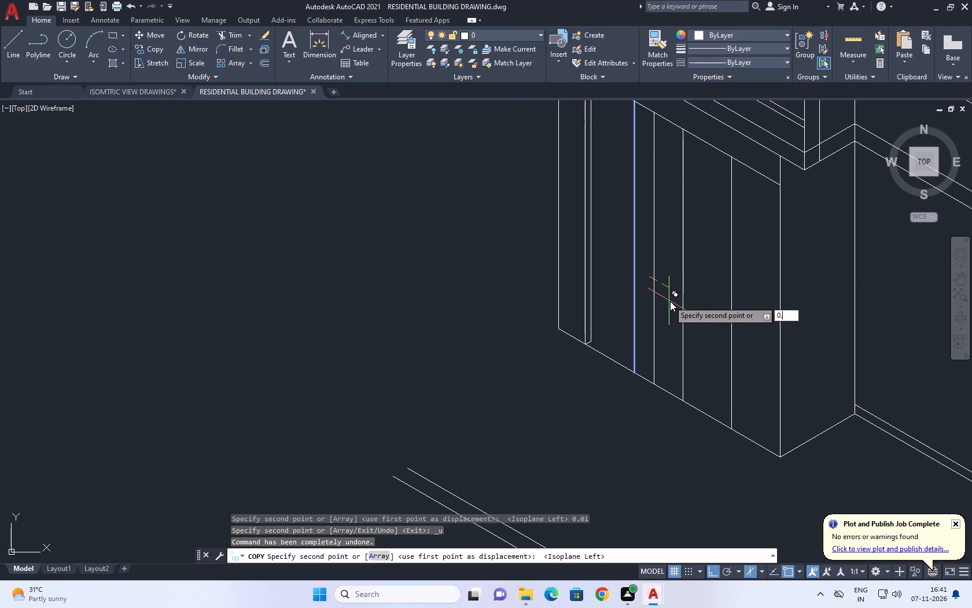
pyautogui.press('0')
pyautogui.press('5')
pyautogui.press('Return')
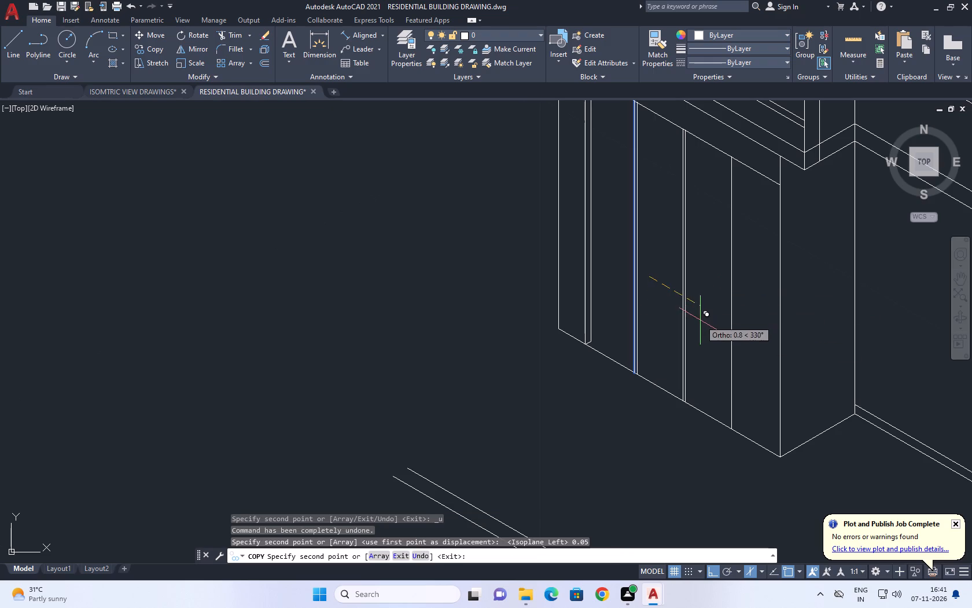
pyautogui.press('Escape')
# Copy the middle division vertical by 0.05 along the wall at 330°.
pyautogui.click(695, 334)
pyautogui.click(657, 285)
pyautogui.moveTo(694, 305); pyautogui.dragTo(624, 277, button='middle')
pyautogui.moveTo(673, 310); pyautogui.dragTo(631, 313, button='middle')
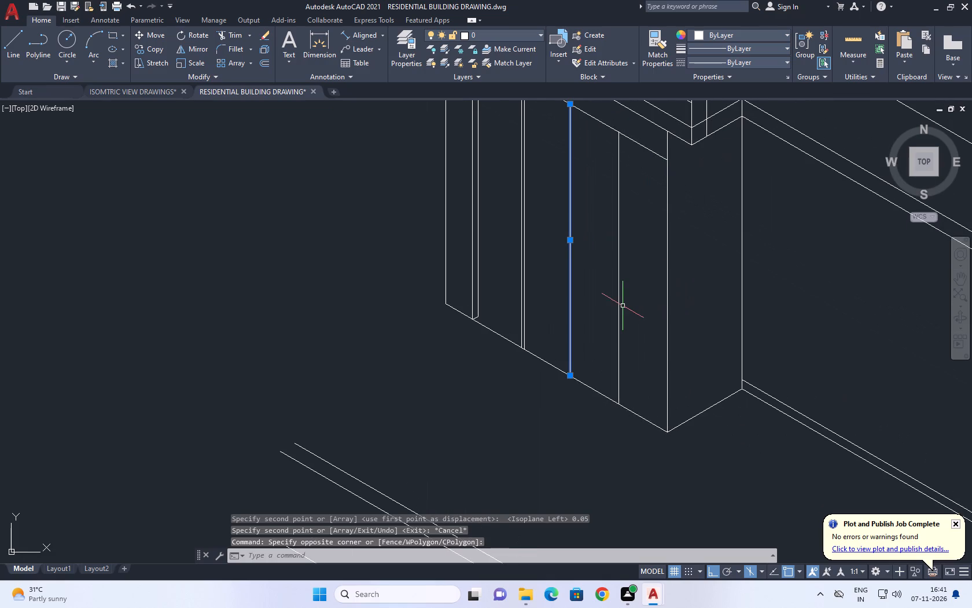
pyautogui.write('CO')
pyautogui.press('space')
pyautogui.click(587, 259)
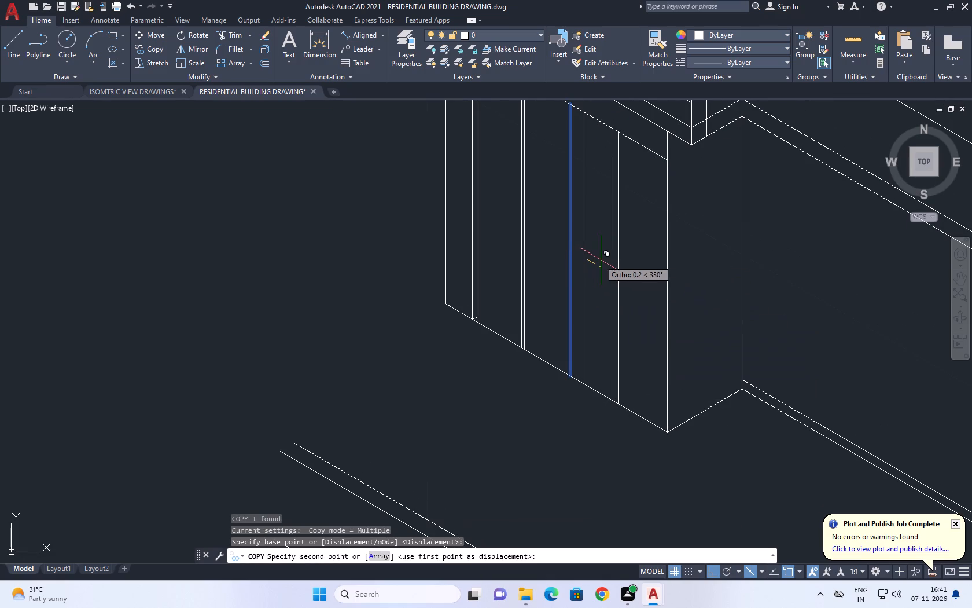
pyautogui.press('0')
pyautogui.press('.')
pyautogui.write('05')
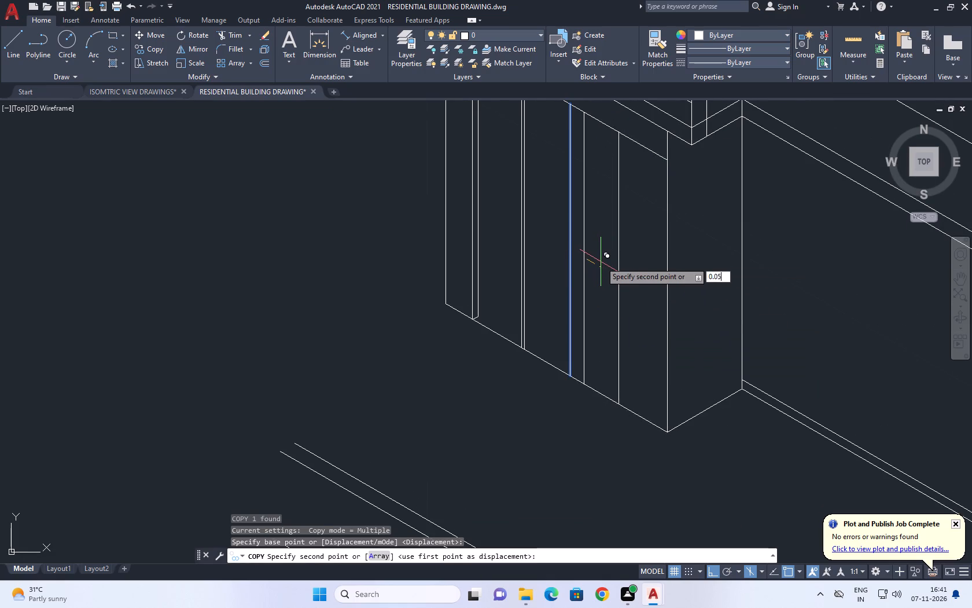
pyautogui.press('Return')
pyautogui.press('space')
# Erase all the opening's panel division verticals with their copies, and the old division points above the head line.
pyautogui.moveTo(613, 294); pyautogui.dragTo(601, 281, button='middle')
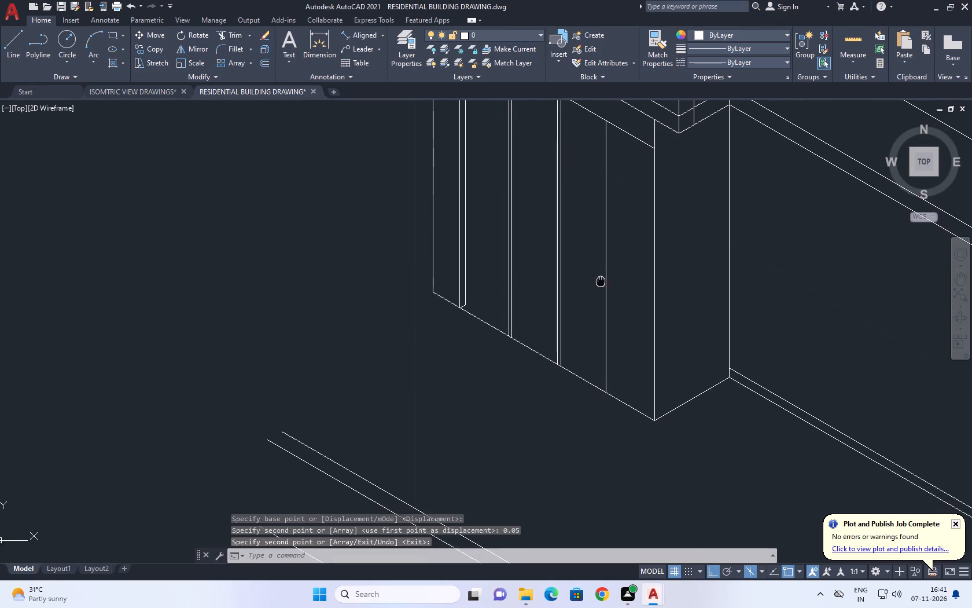
pyautogui.moveTo(617, 270); pyautogui.dragTo(669, 342, button='middle')
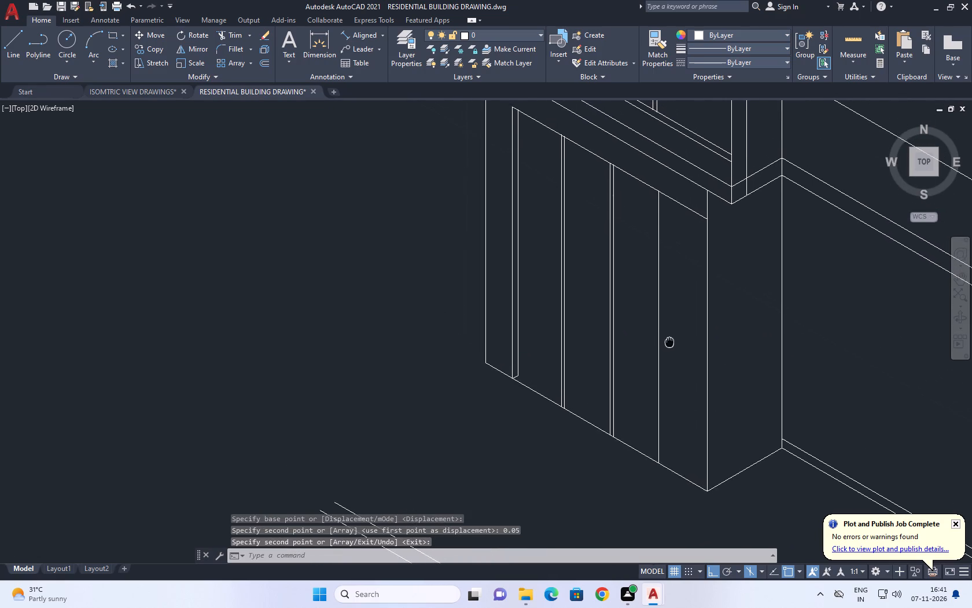
pyautogui.moveTo(669, 342); pyautogui.dragTo(683, 358, button='middle')
pyautogui.click(690, 280)
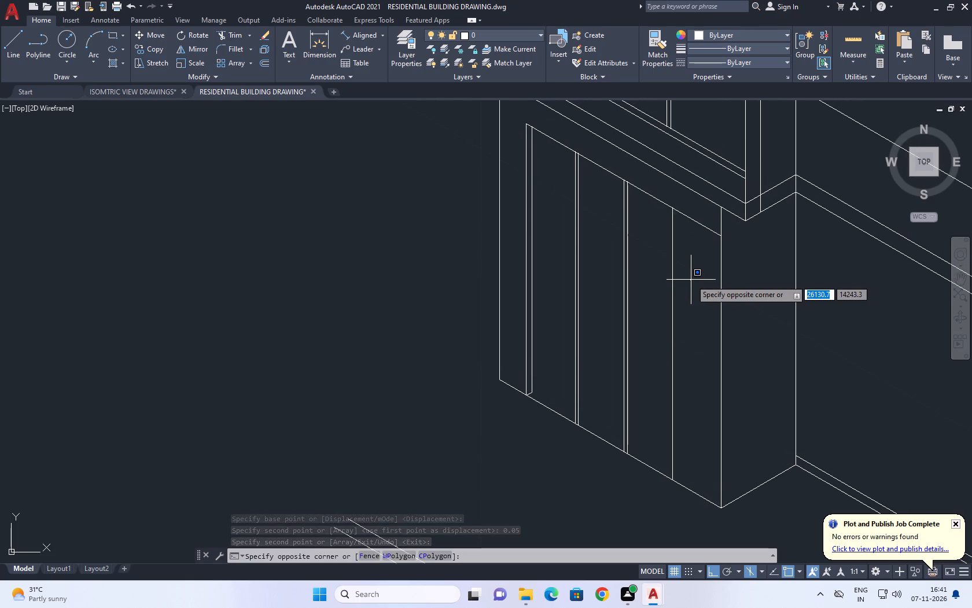
pyautogui.click(684, 295)
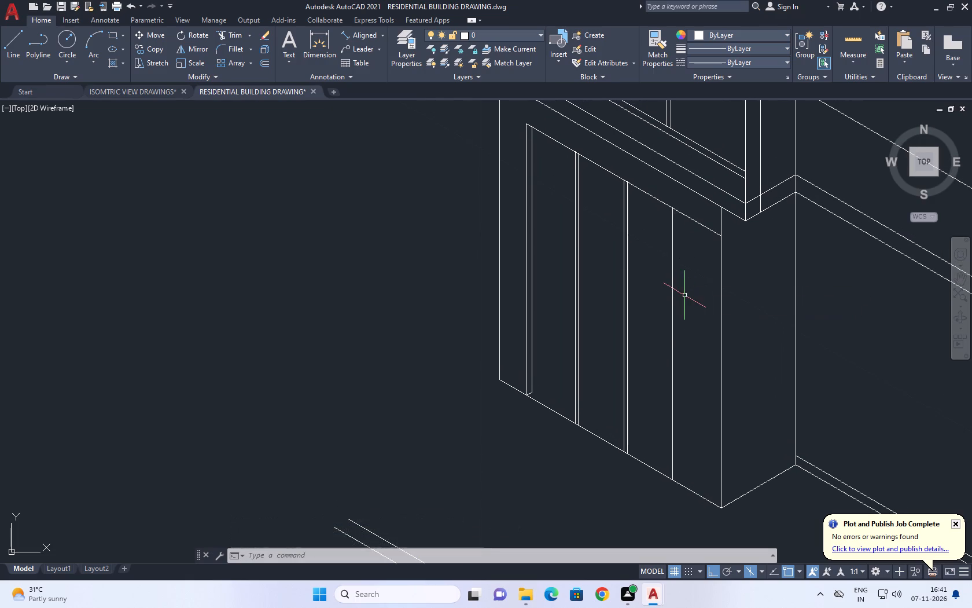
pyautogui.click(683, 279)
pyautogui.click(653, 321)
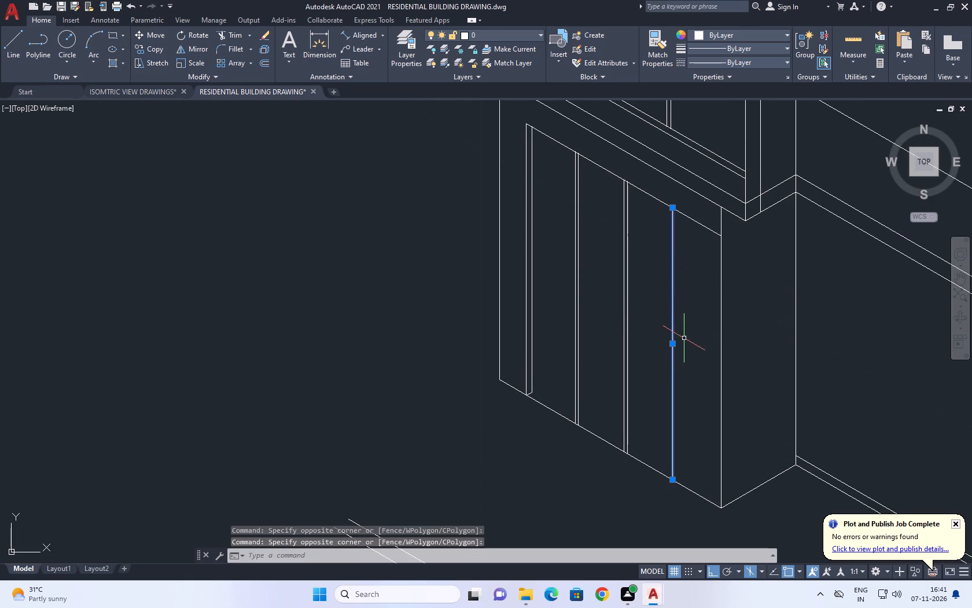
pyautogui.moveTo(682, 277); pyautogui.dragTo(680, 272)
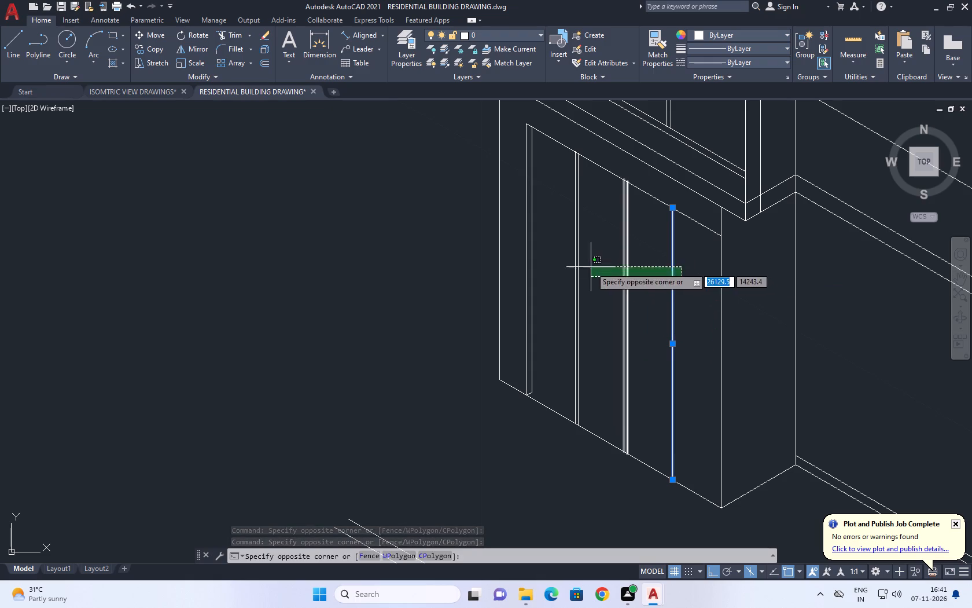
pyautogui.click(565, 237)
pyautogui.press('Delete')
pyautogui.click(549, 128)
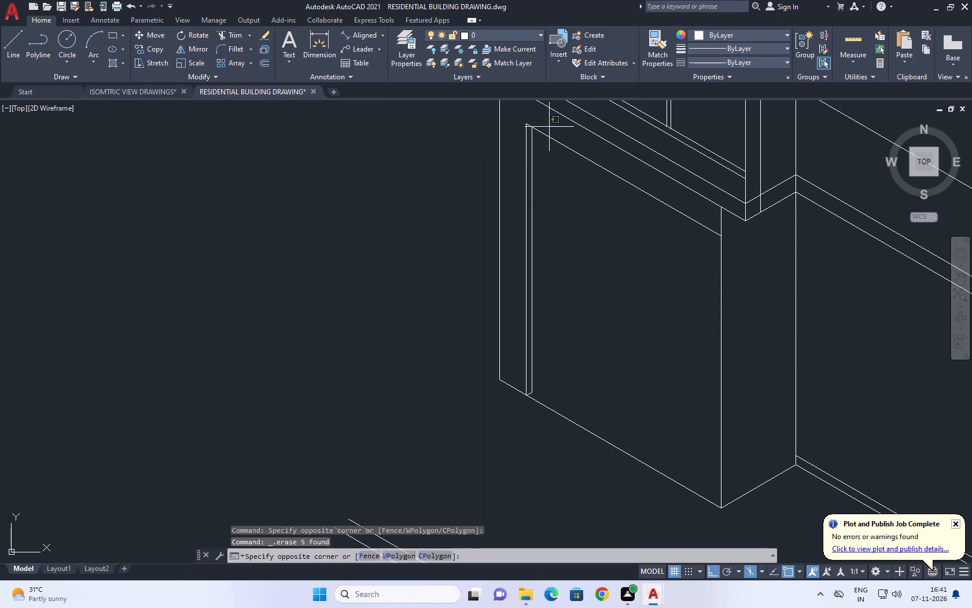
pyautogui.click(696, 244)
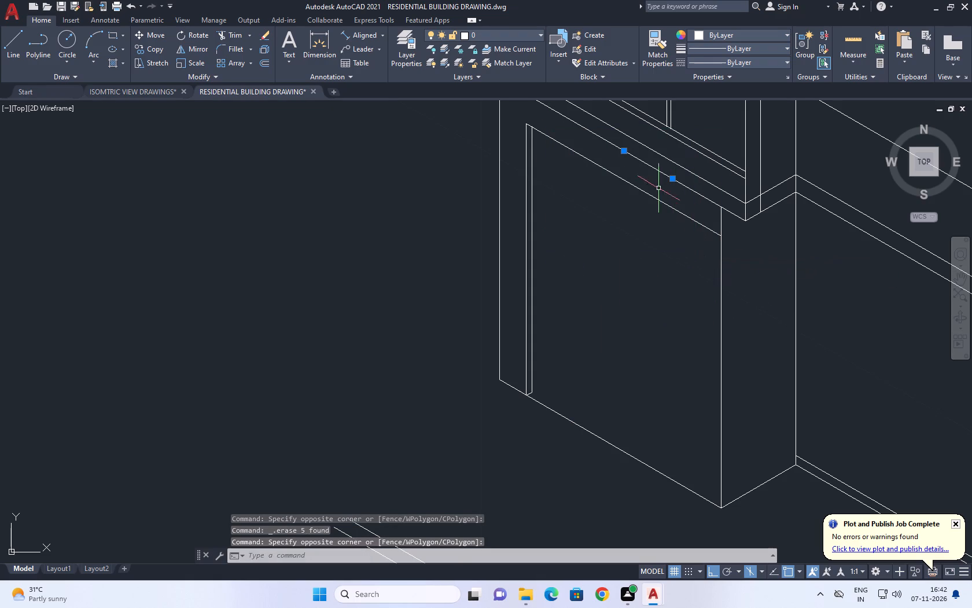
pyautogui.press('Delete')
# Divide the opening's head line into 3 equal segments.
pyautogui.click(635, 184)
pyautogui.moveTo(618, 195); pyautogui.dragTo(613, 206)
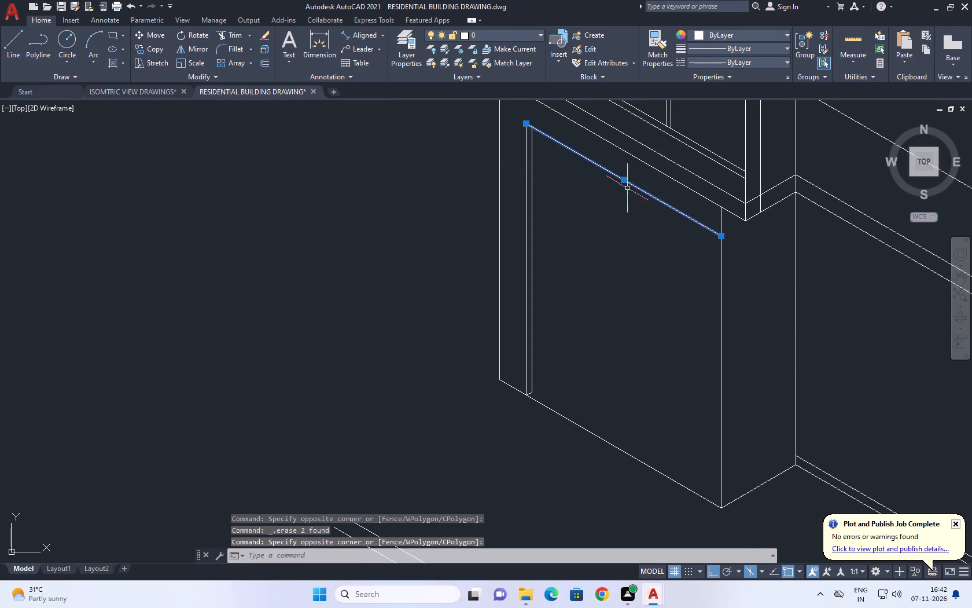
pyautogui.moveTo(629, 187); pyautogui.dragTo(643, 249, button='middle')
pyautogui.press('d')
pyautogui.press('i')
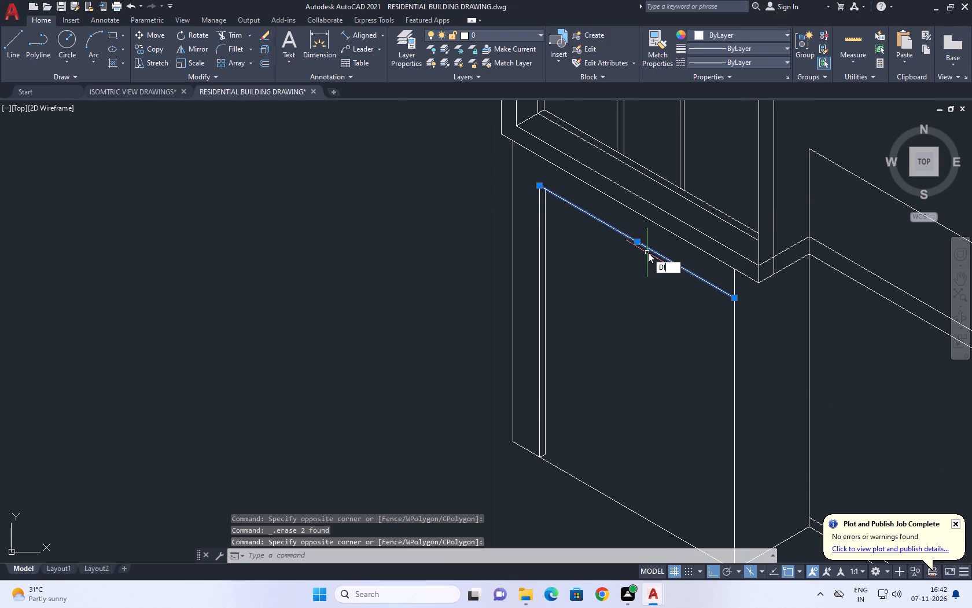
pyautogui.write('V')
pyautogui.press('space')
pyautogui.click(654, 251)
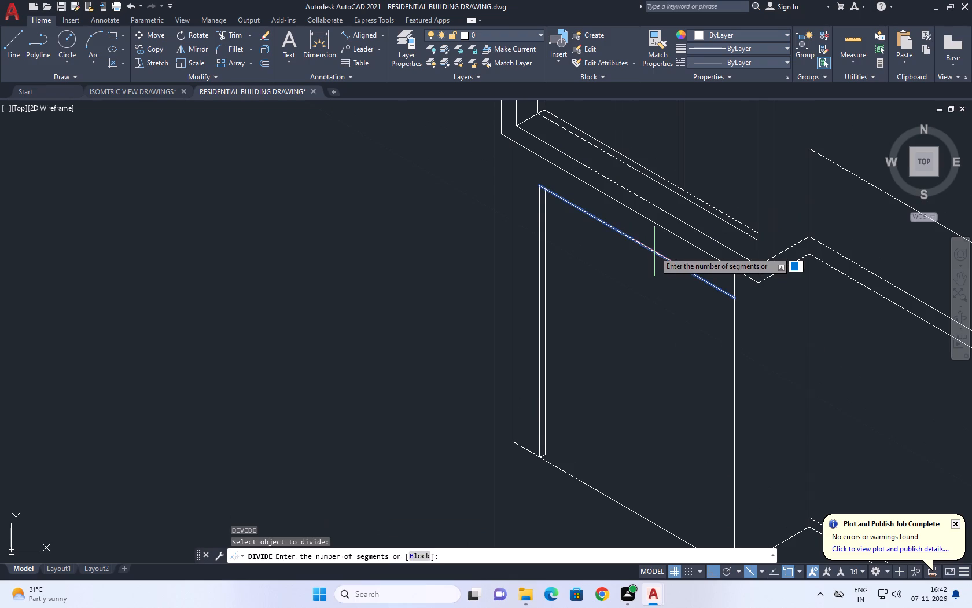
pyautogui.press('3')
pyautogui.press('Return')
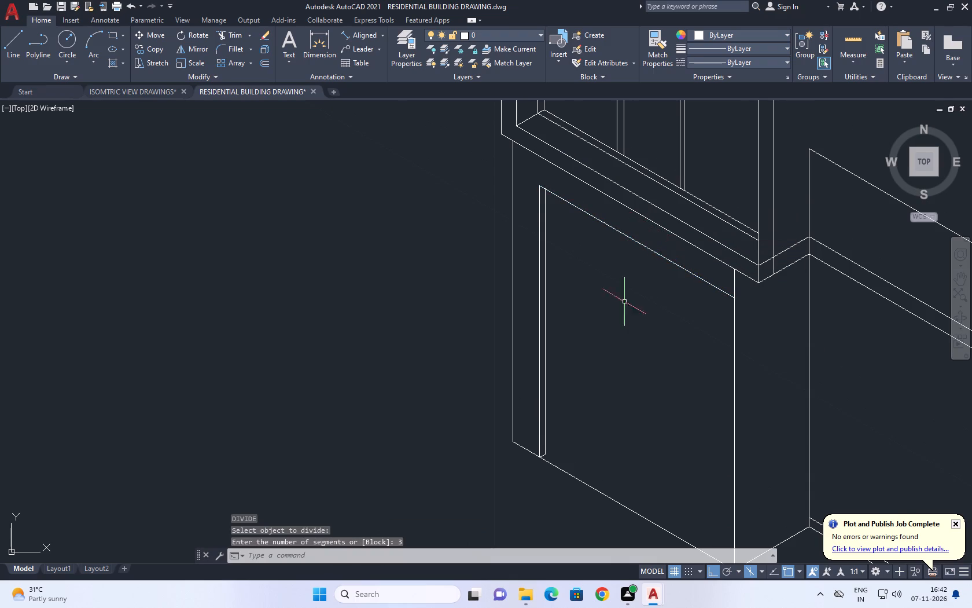
# Draw two vertical lines from the head line's division points down past the wall's base line.
pyautogui.moveTo(616, 317); pyautogui.dragTo(585, 270, button='middle')
pyautogui.scroll(-1, 599, 295)
pyautogui.press('l')
pyautogui.press('space')
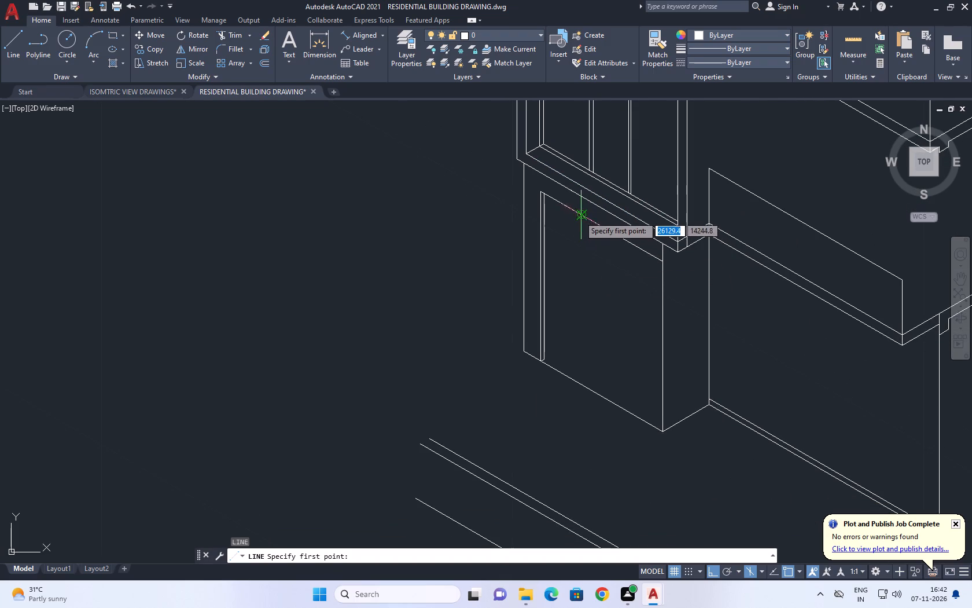
pyautogui.click(581, 214)
pyautogui.click(564, 422)
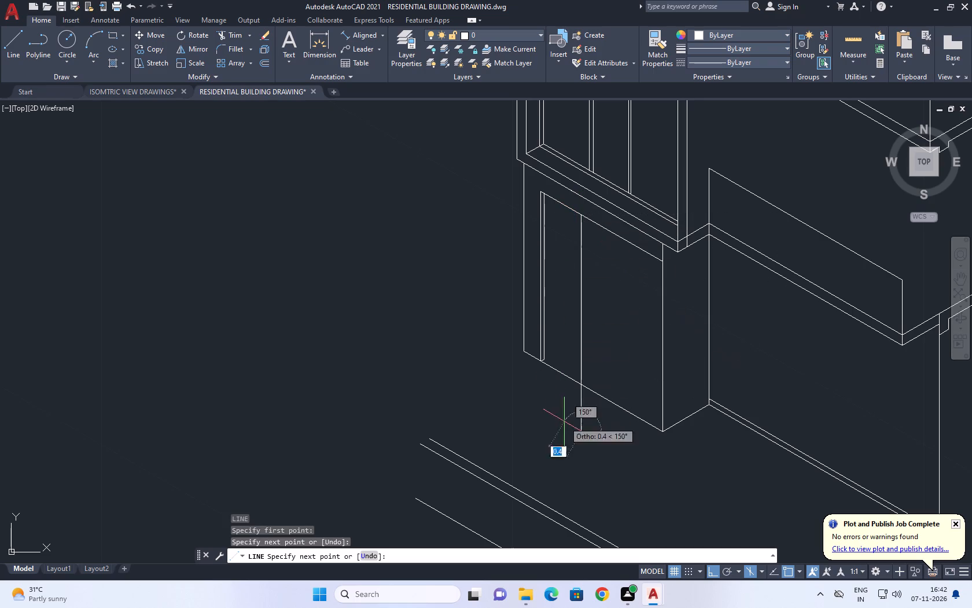
pyautogui.press('space')
pyautogui.press('space')
pyautogui.click(625, 240)
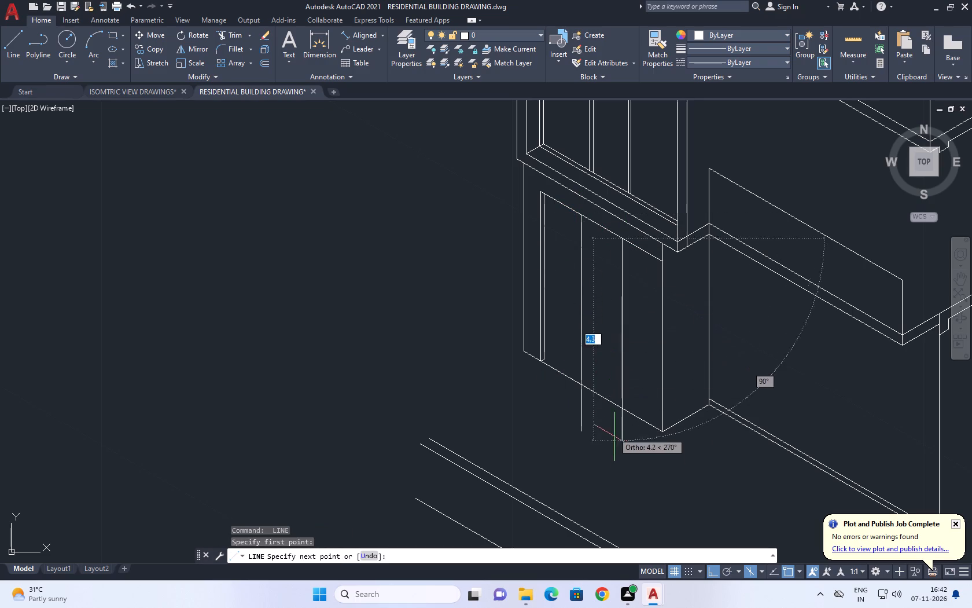
pyautogui.click(615, 445)
pyautogui.press('space')
# Trim the ends of both new verticals that overhang below the wall's base line.
pyautogui.press('t')
pyautogui.press('r')
pyautogui.press('space')
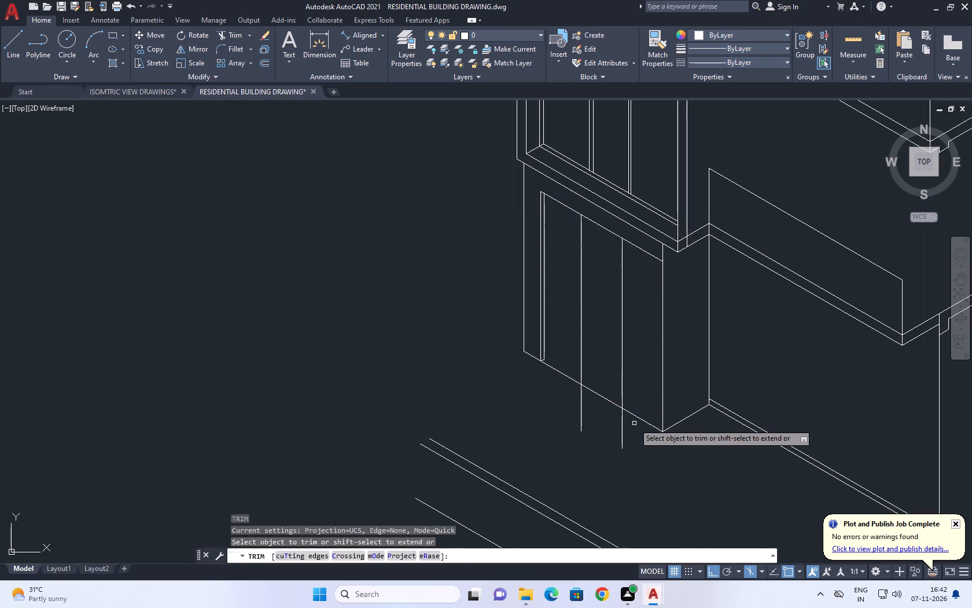
pyautogui.moveTo(634, 434); pyautogui.dragTo(619, 424)
pyautogui.click(549, 390)
pyautogui.press('space')
# Copy the division vertical nearest the reveal by 0.05 along the 30° isometric direction.
pyautogui.moveTo(585, 336); pyautogui.dragTo(609, 363, button='middle')
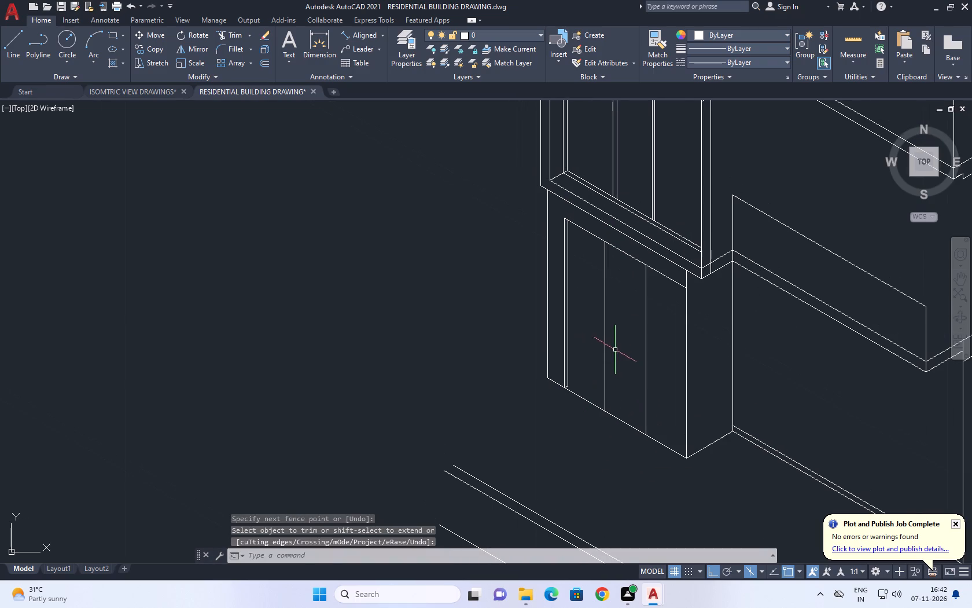
pyautogui.click(615, 338)
pyautogui.click(605, 321)
pyautogui.moveTo(620, 336); pyautogui.dragTo(597, 377, button='middle')
pyautogui.write('CO')
pyautogui.press('space')
pyautogui.scroll(1, 594, 380)
pyautogui.click(594, 371)
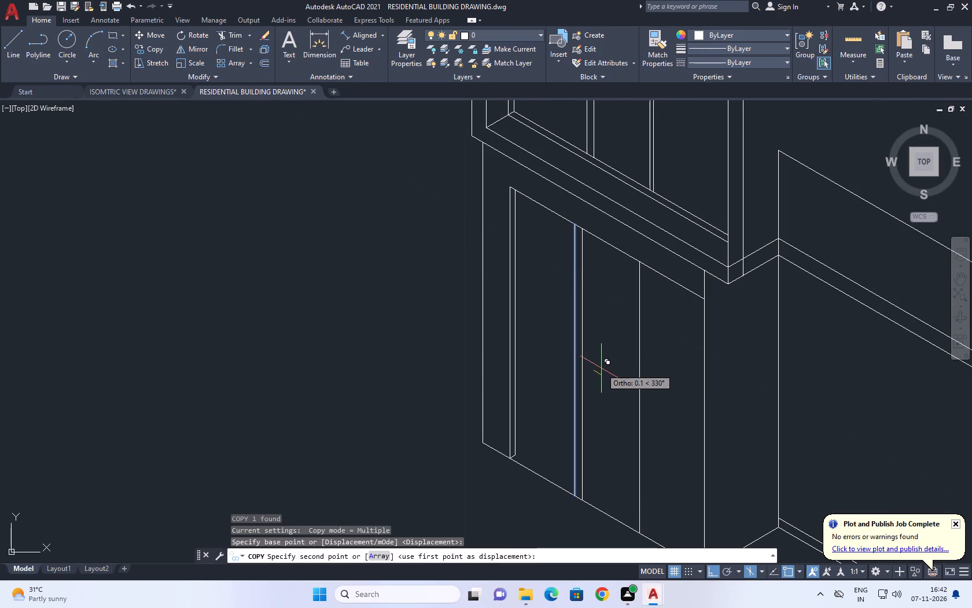
pyautogui.press('F5')
pyautogui.scroll(1, 601, 368)
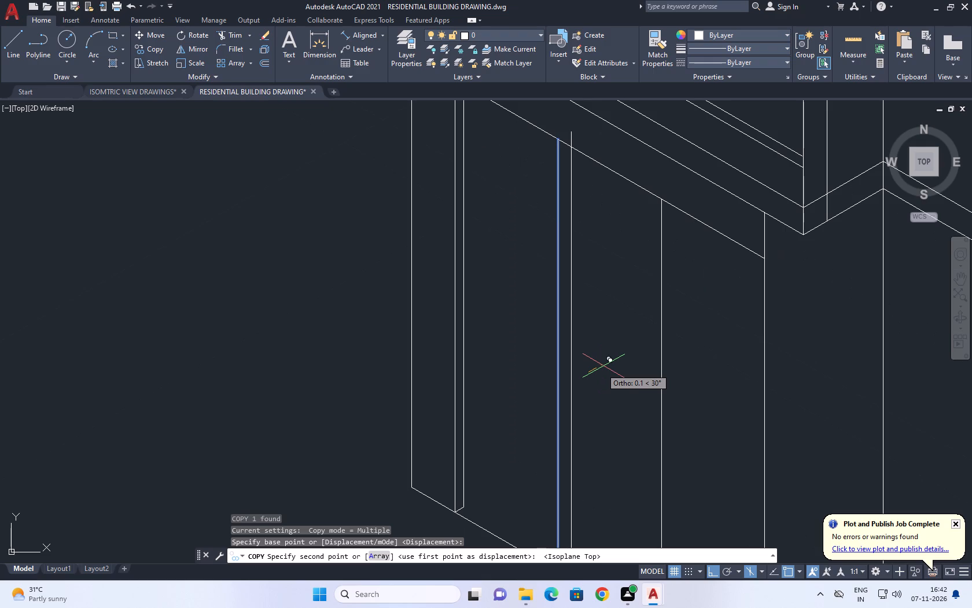
pyautogui.write('0.05')
pyautogui.press('Return')
pyautogui.press('space')
# Copy the second division vertical, nearer the wall corner, by 0.053 along the 30° isometric direction.
pyautogui.moveTo(707, 389); pyautogui.dragTo(672, 327, button='middle')
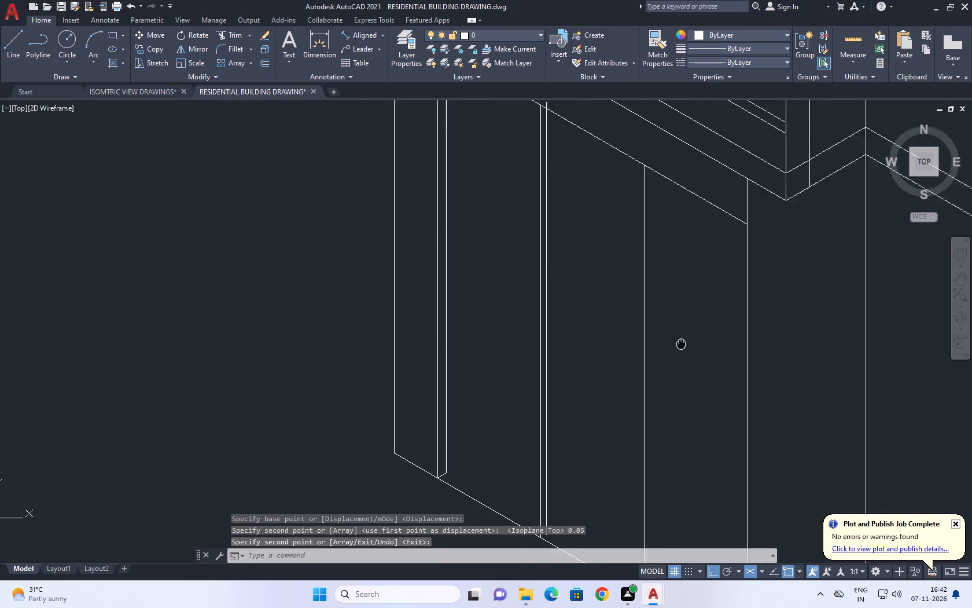
pyautogui.moveTo(672, 327); pyautogui.dragTo(648, 272, button='middle')
pyautogui.moveTo(627, 408); pyautogui.dragTo(623, 394)
pyautogui.moveTo(603, 326); pyautogui.dragTo(594, 323)
pyautogui.click(613, 312)
pyautogui.click(588, 291)
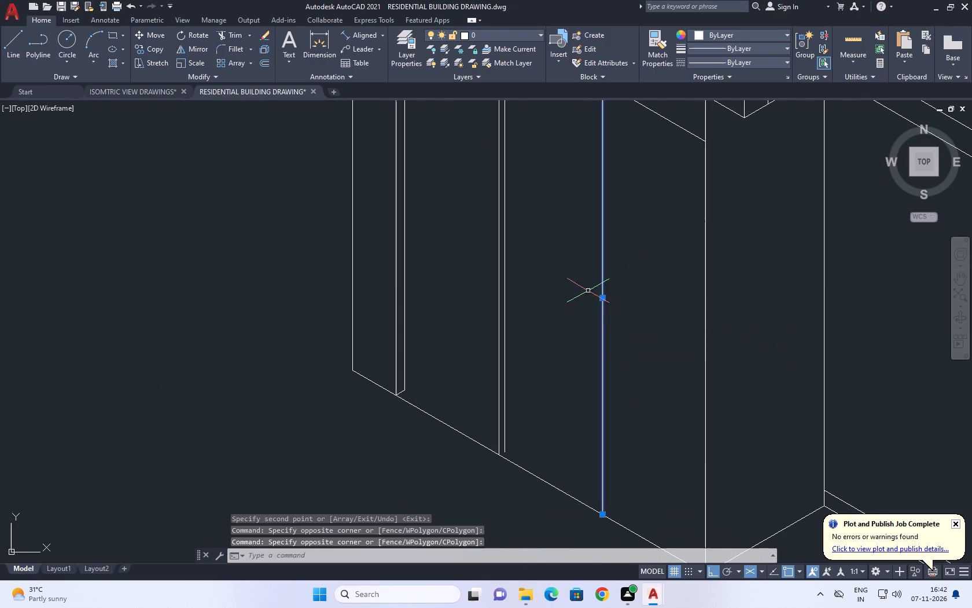
pyautogui.moveTo(602, 281); pyautogui.dragTo(598, 367, button='middle')
pyautogui.write('CO')
pyautogui.press('space')
pyautogui.click(611, 347)
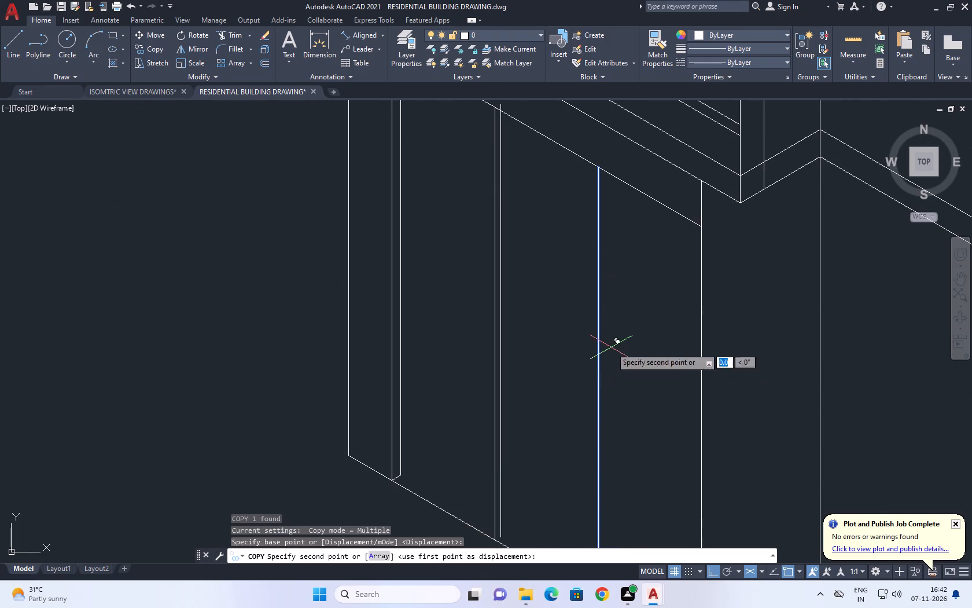
pyautogui.press('0')
pyautogui.write('.053')
pyautogui.press('Return')
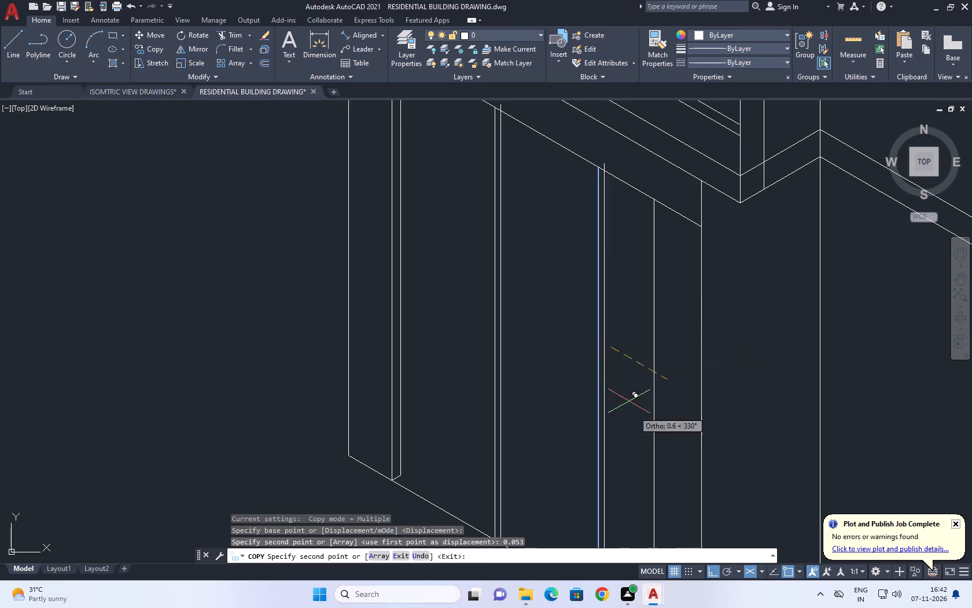
pyautogui.press('Escape')
# Trim the tops of both copied division verticals where they project above the opening's head line.
pyautogui.moveTo(555, 243); pyautogui.dragTo(589, 331, button='middle')
pyautogui.write('TR')
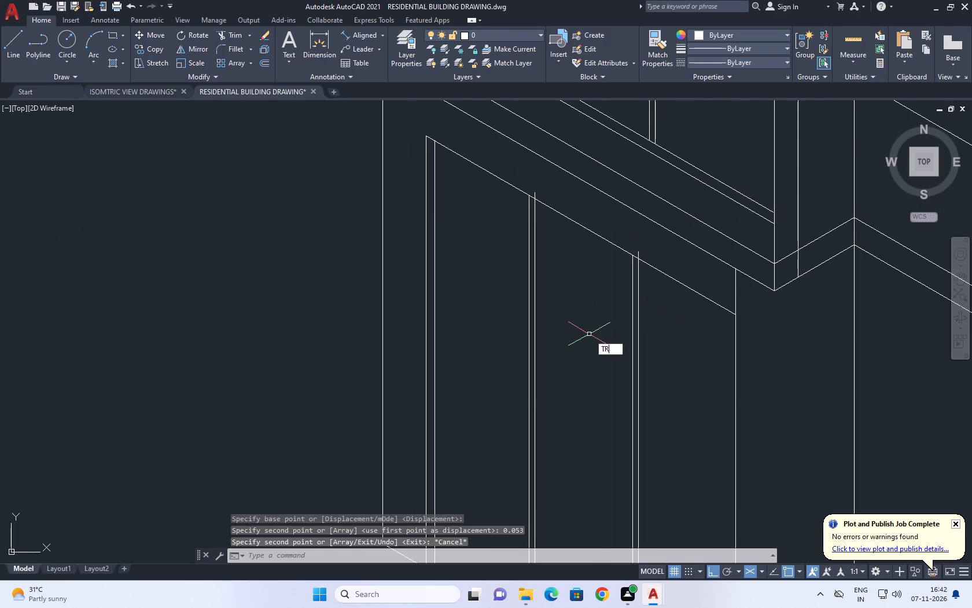
pyautogui.press('space')
pyautogui.scroll(1, 636, 248)
pyautogui.click(638, 256)
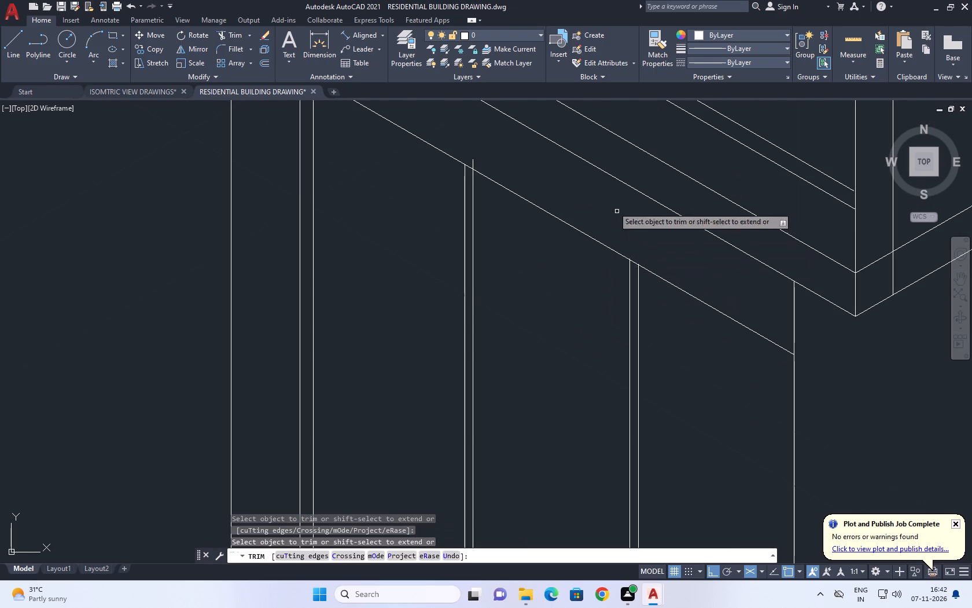
pyautogui.click(472, 159)
pyautogui.scroll(-2, 532, 171)
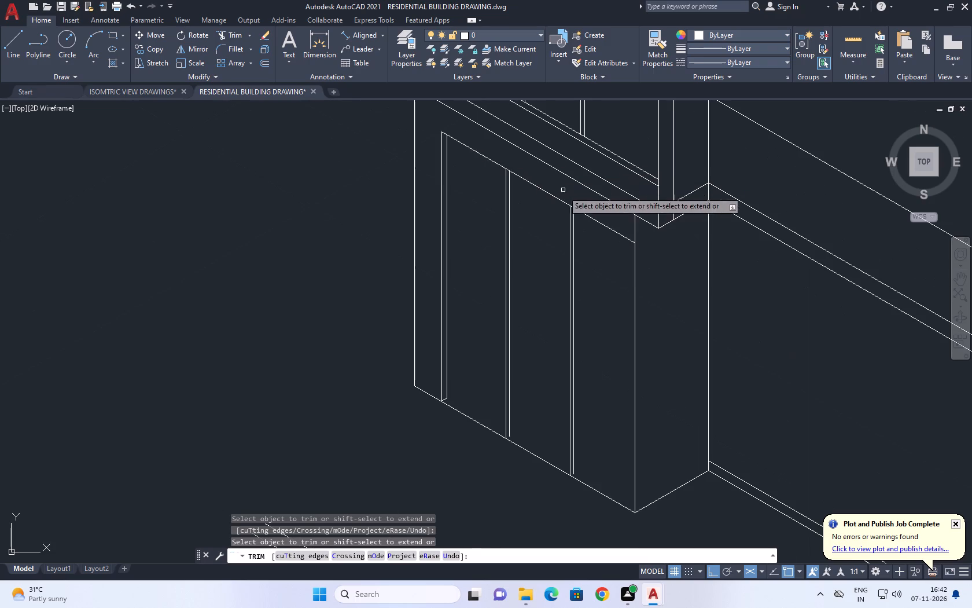
pyautogui.press('space')
# Draw short 30° lines closing the foot of each of the two division vertical pairs.
pyautogui.press('l')
pyautogui.press('space')
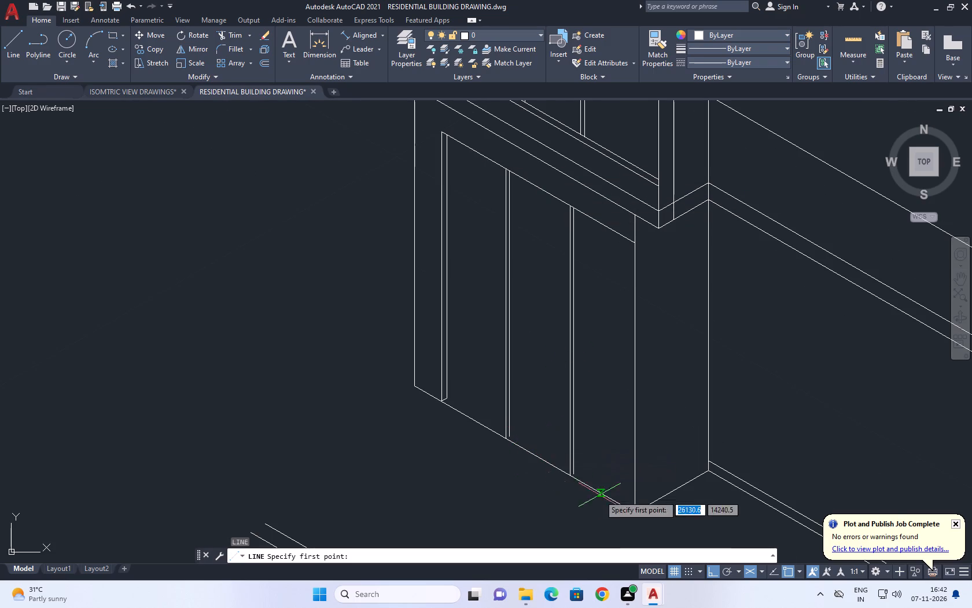
pyautogui.scroll(2, 599, 495)
pyautogui.click(543, 457)
pyautogui.click(554, 452)
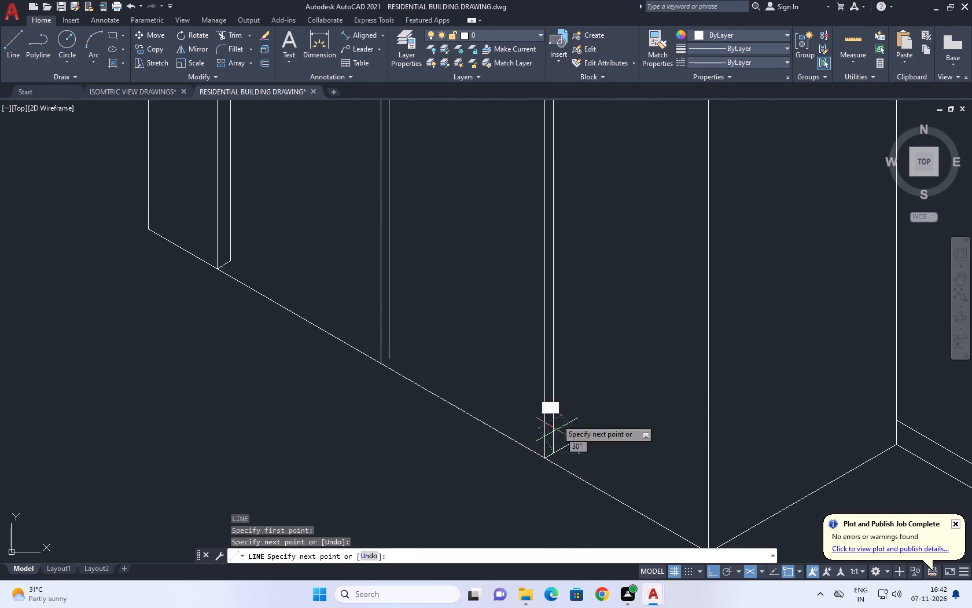
pyautogui.press('space')
pyautogui.press('space')
pyautogui.click(381, 366)
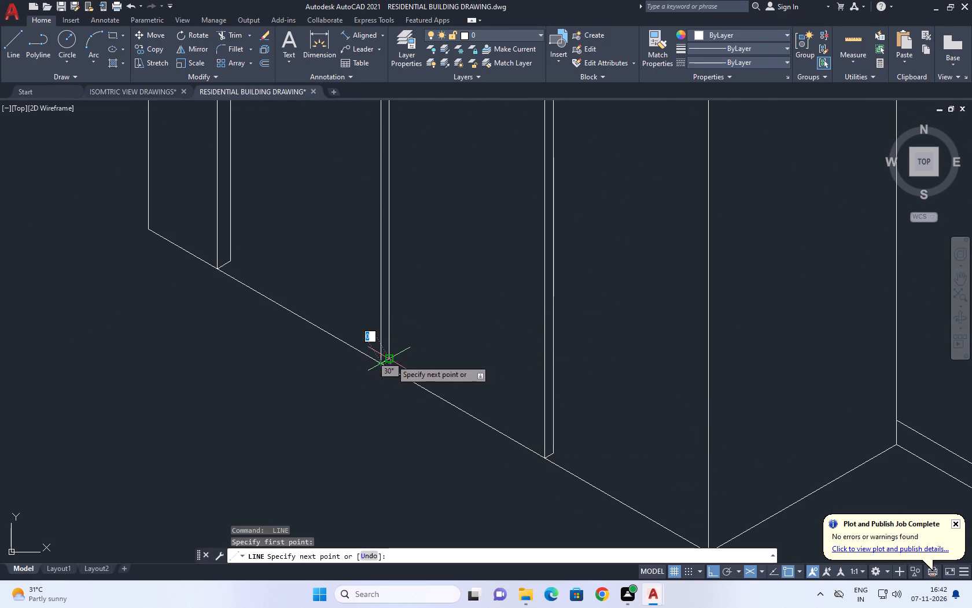
pyautogui.click(391, 358)
pyautogui.press('space')
# Copy the wall's base line beneath the opening vertically upward by 0.2.
pyautogui.scroll(-2, 493, 291)
pyautogui.moveTo(549, 376); pyautogui.dragTo(581, 415, button='middle')
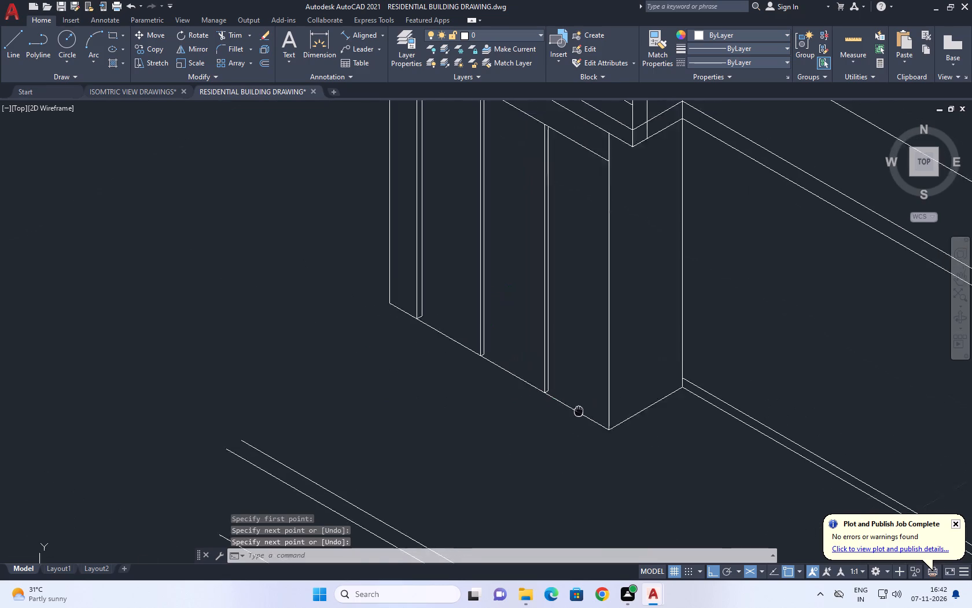
pyautogui.moveTo(581, 415); pyautogui.dragTo(532, 453, button='middle')
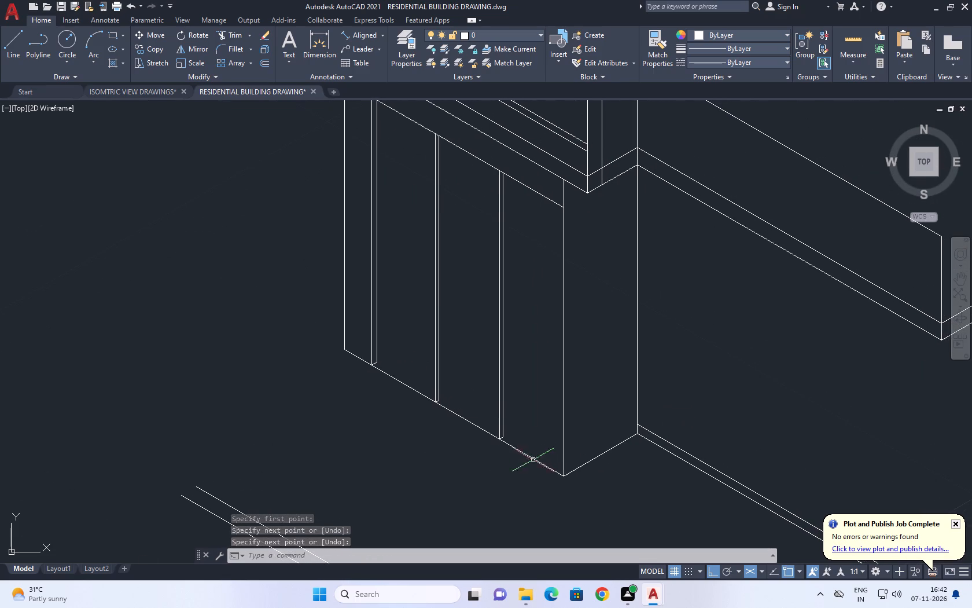
pyautogui.click(537, 460)
pyautogui.moveTo(510, 456); pyautogui.dragTo(516, 398, button='middle')
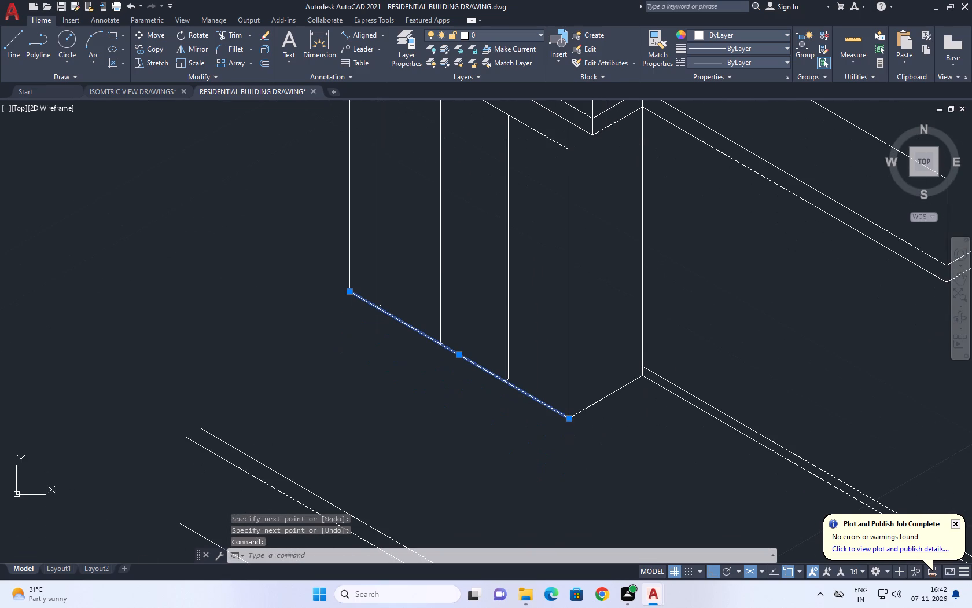
pyautogui.press('m')
pyautogui.press('BackSpace')
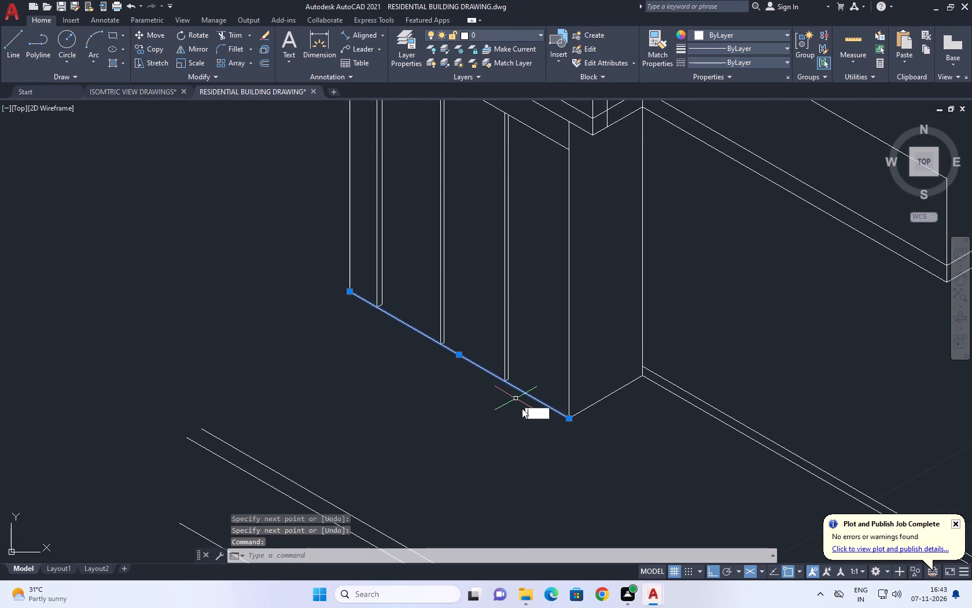
pyautogui.press('c')
pyautogui.press('o')
pyautogui.press('space')
pyautogui.click(544, 404)
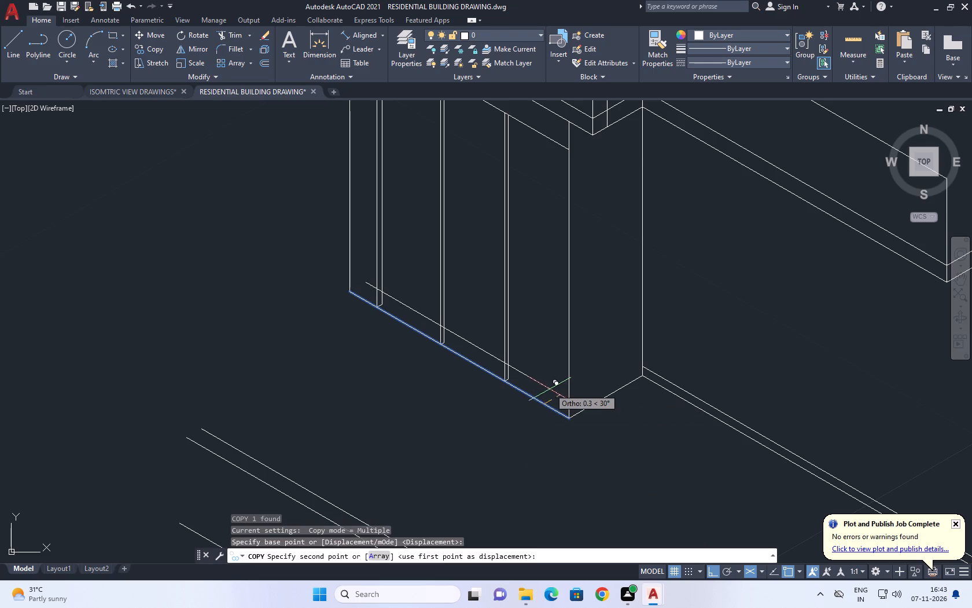
pyautogui.press('F5')
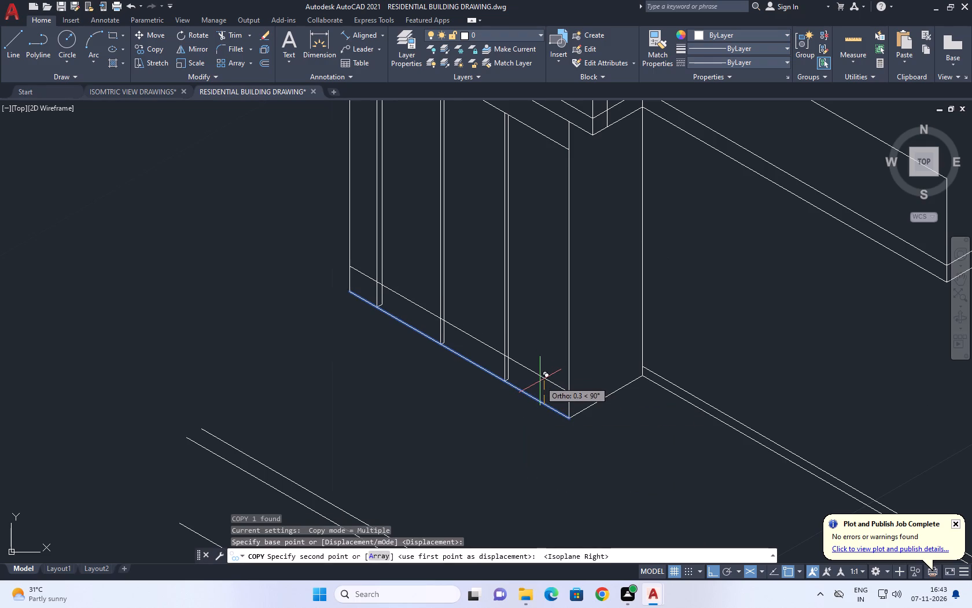
pyautogui.write('0.2')
pyautogui.press('Return')
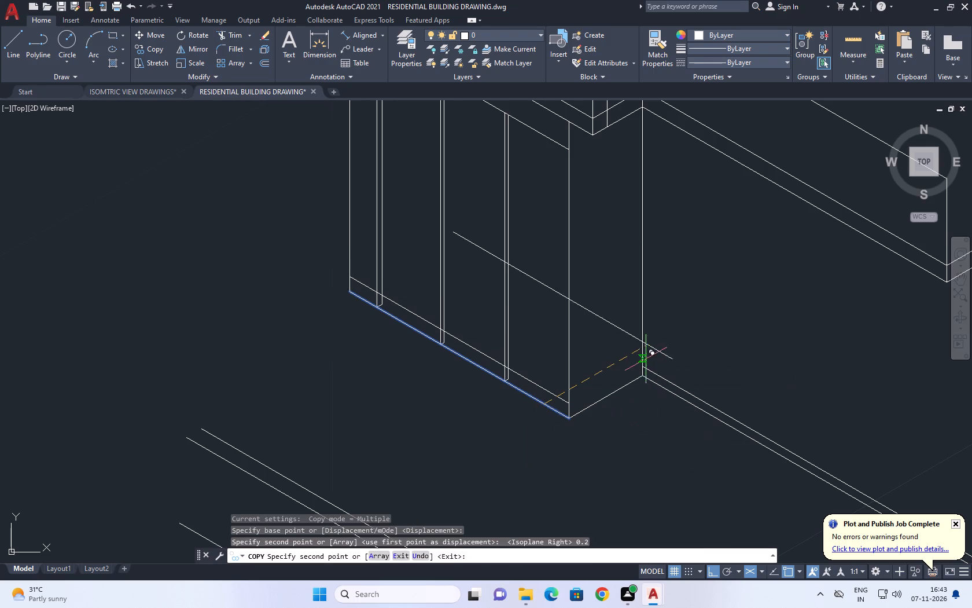
pyautogui.press('space')
# Move the short foot lines of both division pairs up onto the raised base line copy.
pyautogui.scroll(4, 498, 378)
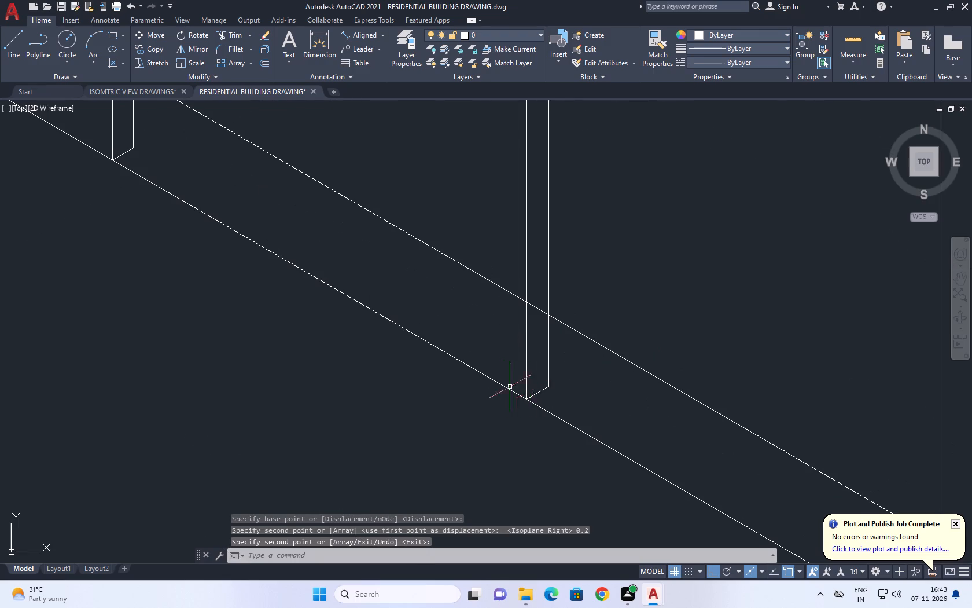
pyautogui.click(538, 391)
pyautogui.press('m')
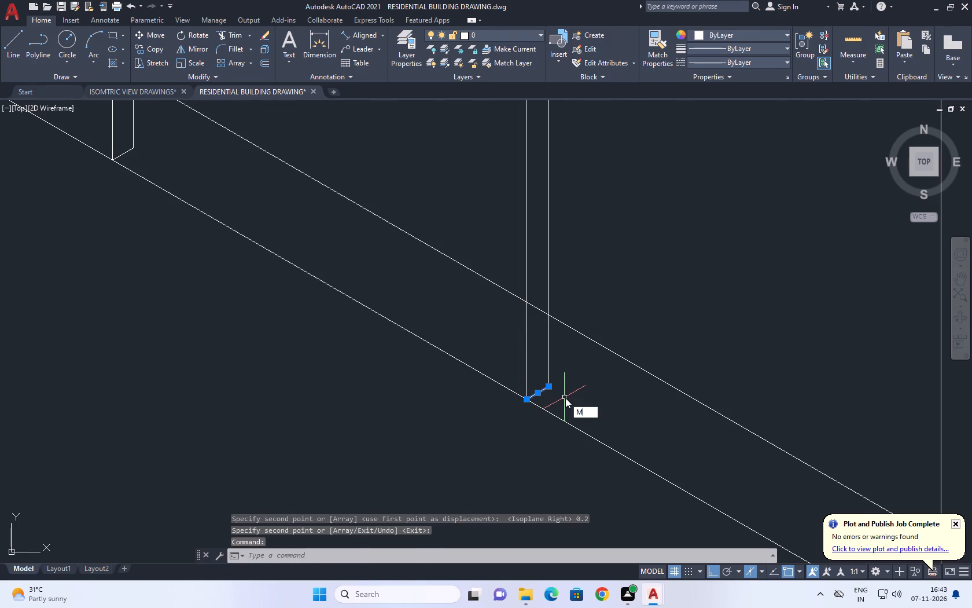
pyautogui.press('space')
pyautogui.click(527, 397)
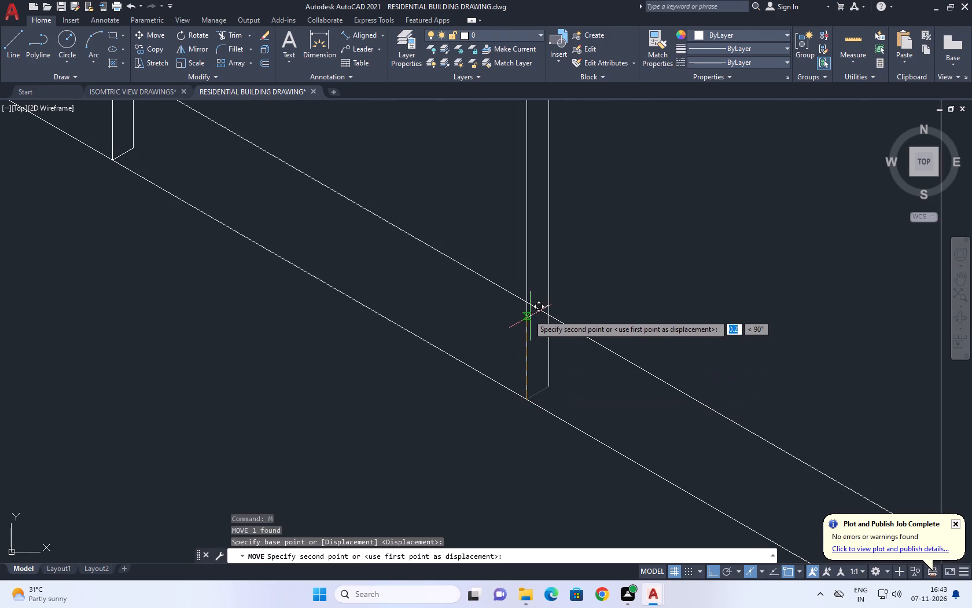
pyautogui.click(528, 305)
pyautogui.moveTo(474, 295); pyautogui.dragTo(628, 400, button='middle')
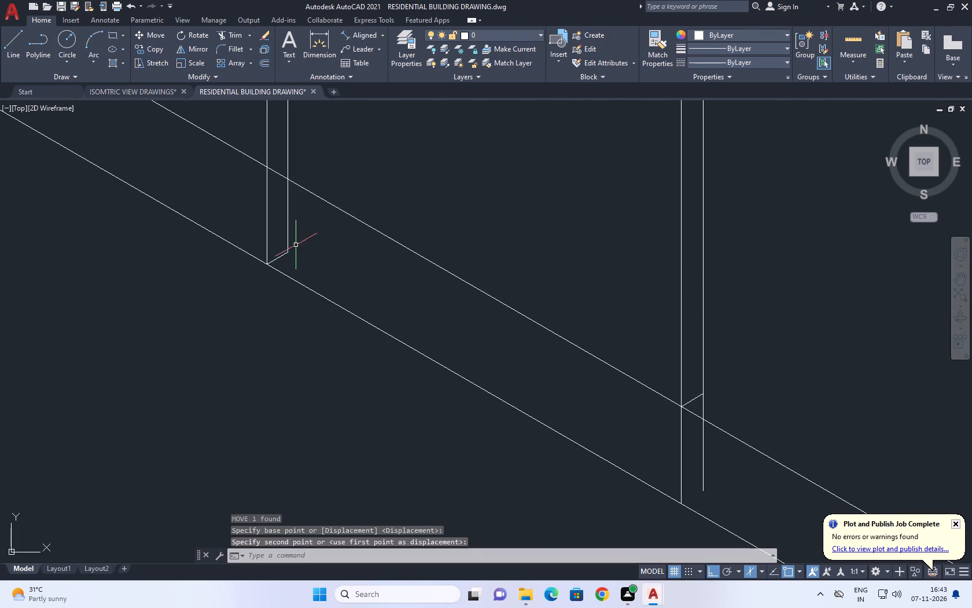
pyautogui.click(279, 258)
pyautogui.moveTo(276, 241); pyautogui.dragTo(315, 312, button='middle')
pyautogui.press('m')
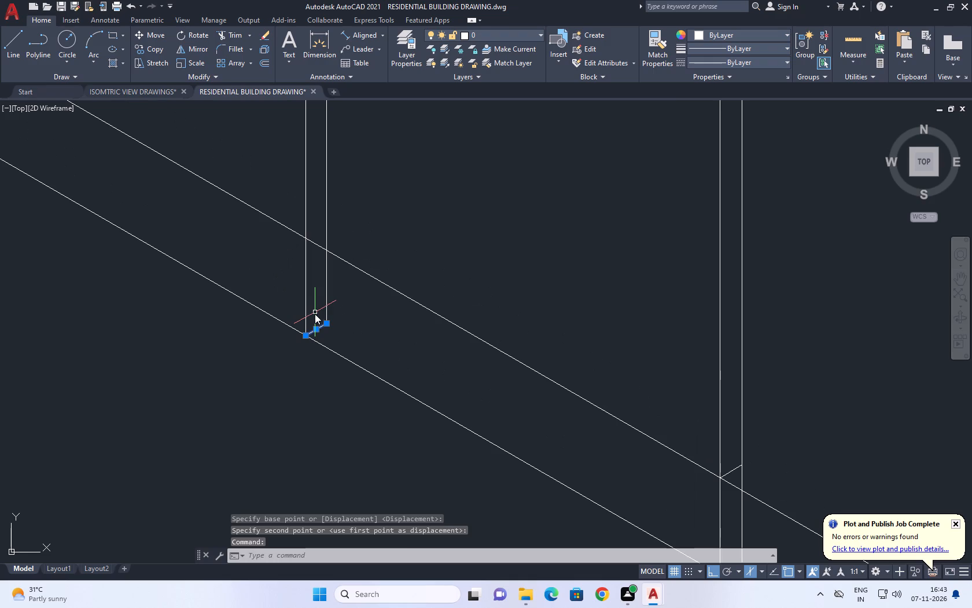
pyautogui.press('space')
pyautogui.click(306, 334)
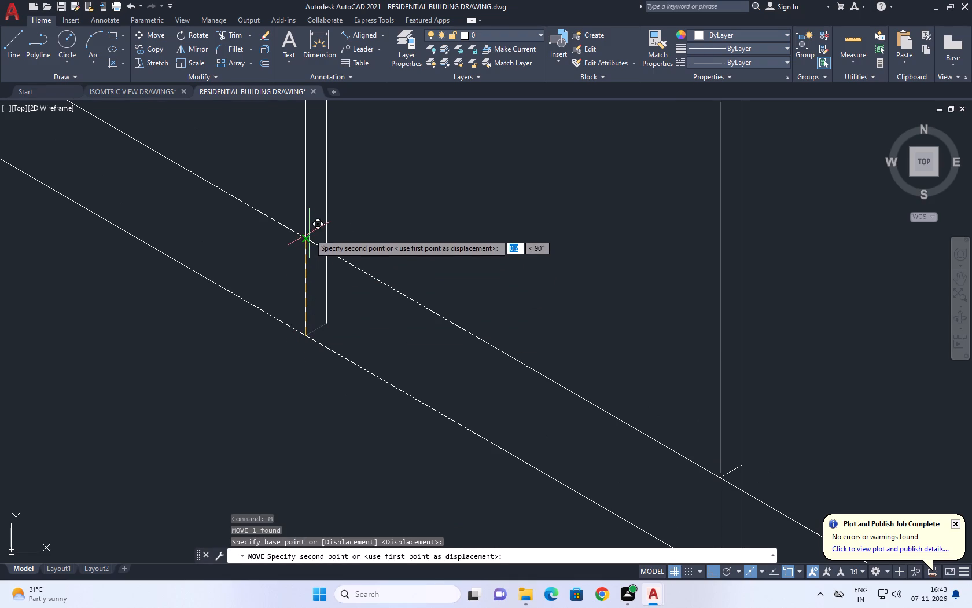
pyautogui.click(308, 237)
# Move the reveal's short foot line up onto the raised base line copy.
pyautogui.moveTo(346, 221); pyautogui.dragTo(666, 413, button='middle')
pyautogui.scroll(-1, 668, 416)
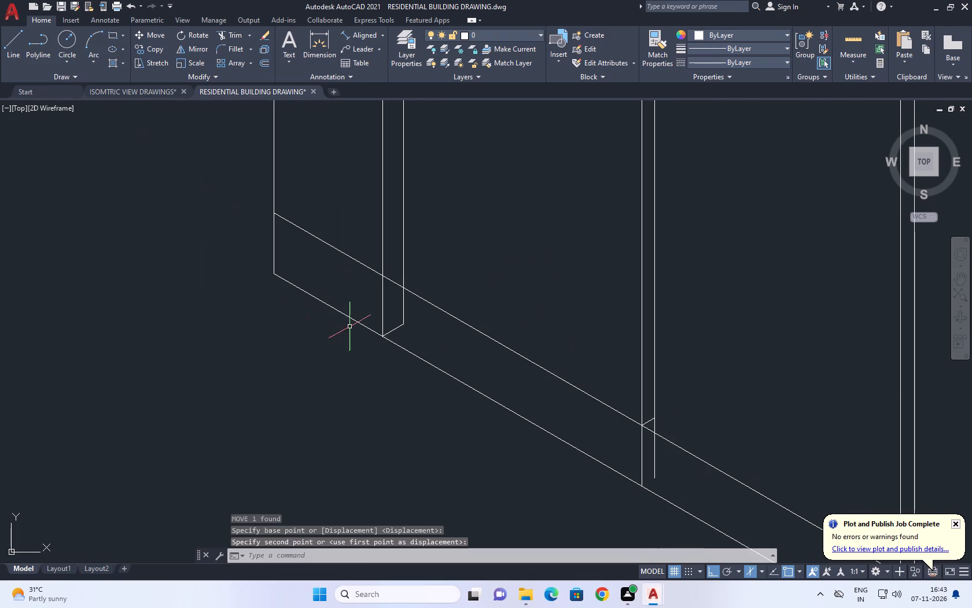
pyautogui.scroll(2, 367, 326)
pyautogui.click(422, 341)
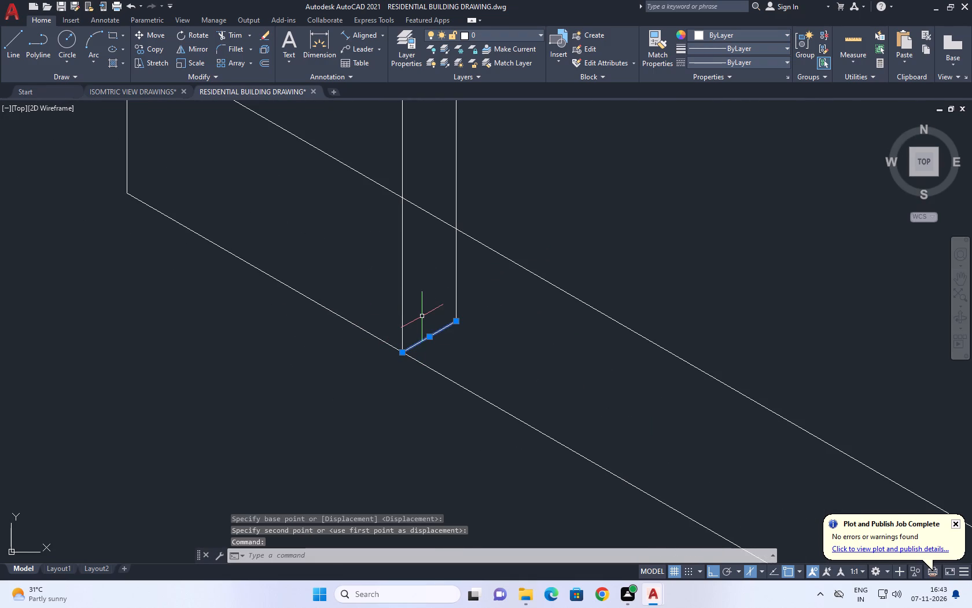
pyautogui.press('m')
pyautogui.press('space')
pyautogui.click(404, 354)
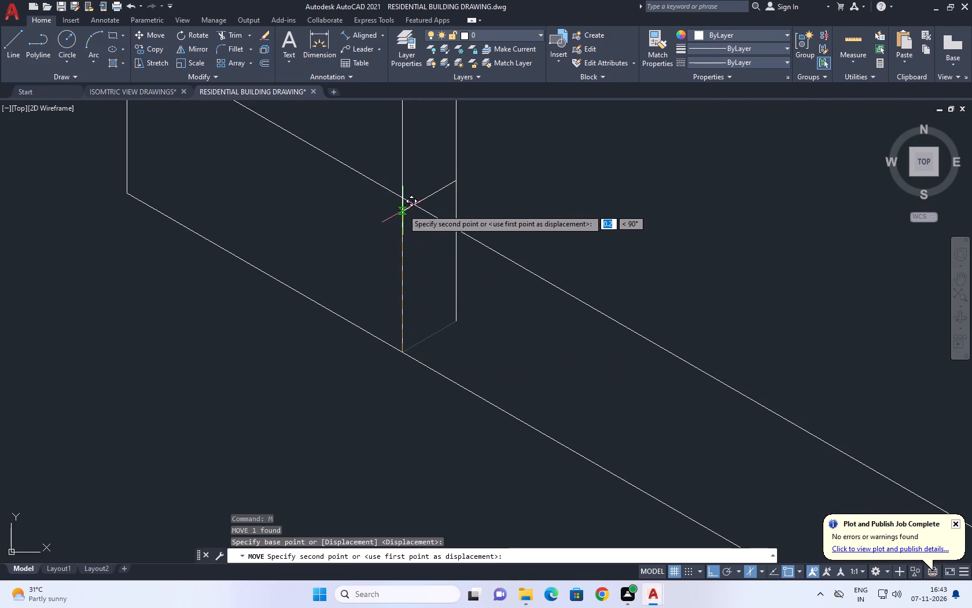
pyautogui.click(403, 203)
# Trim both reveal verticals back to their raised foot line.
pyautogui.write('TR')
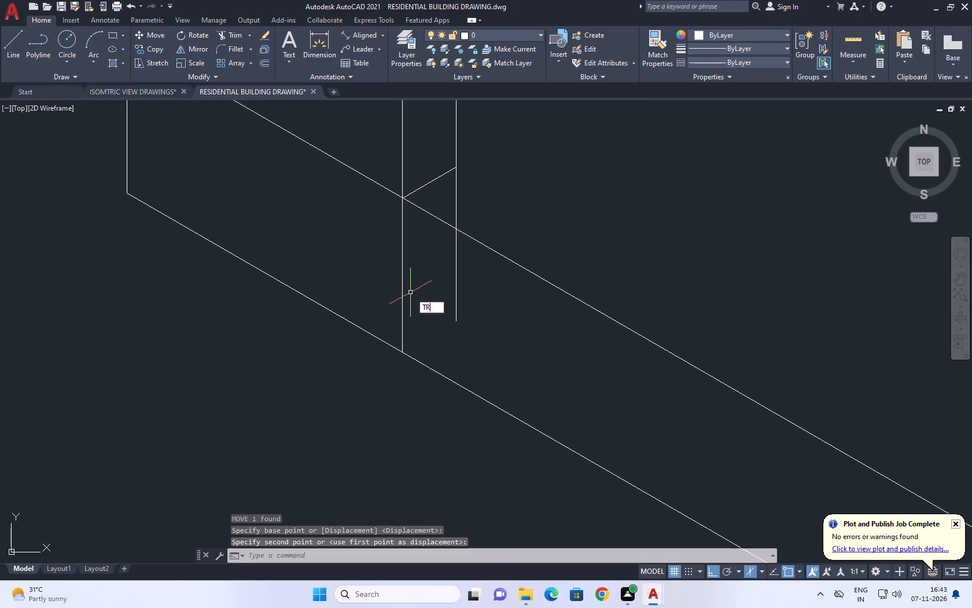
pyautogui.press('space')
pyautogui.click(484, 310)
pyautogui.moveTo(369, 245); pyautogui.dragTo(362, 241)
pyautogui.scroll(-4, 400, 251)
pyautogui.scroll(2, 421, 246)
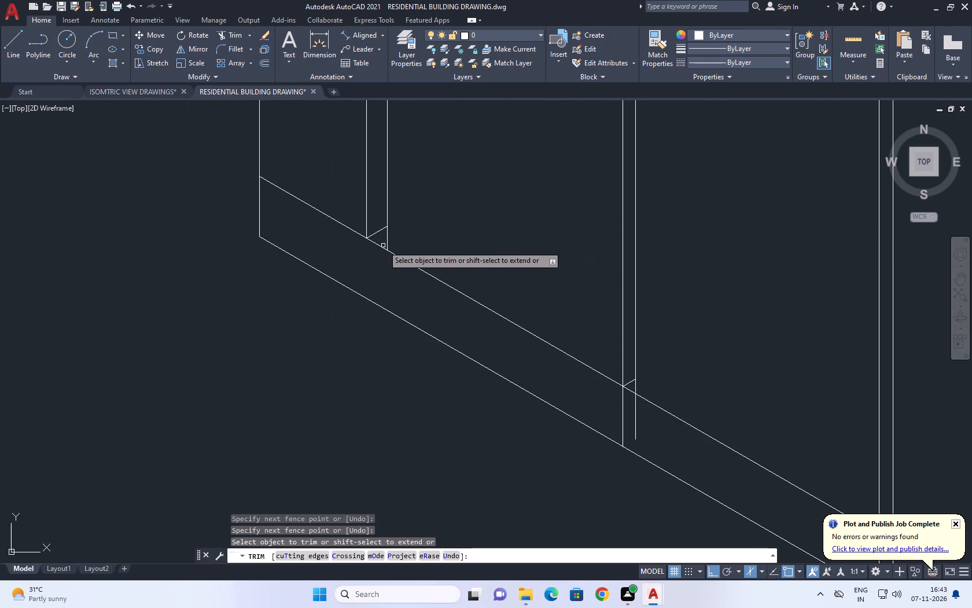
pyautogui.click(389, 237)
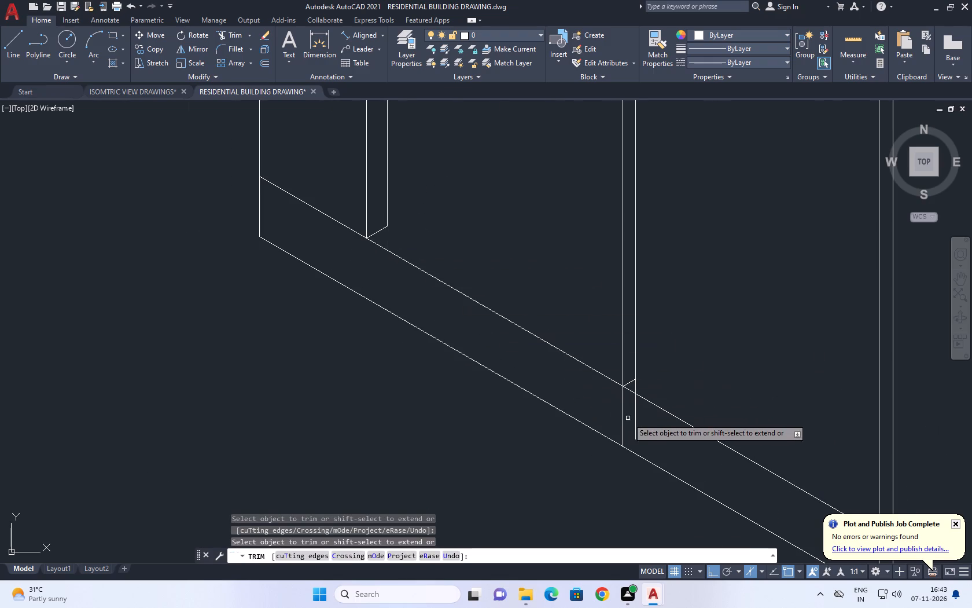
# Trim the verticals of both division pairs back to their raised foot lines.
pyautogui.click(640, 417)
pyautogui.moveTo(607, 409); pyautogui.dragTo(595, 404)
pyautogui.click(636, 389)
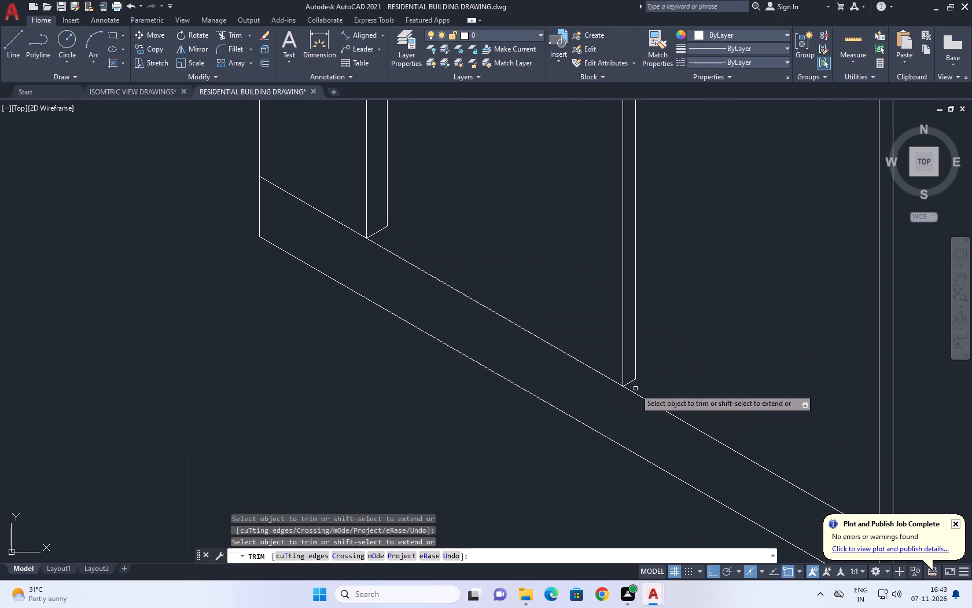
pyautogui.scroll(-3, 465, 331)
pyautogui.scroll(2, 577, 393)
pyautogui.click(584, 408)
pyautogui.moveTo(516, 365); pyautogui.dragTo(508, 362)
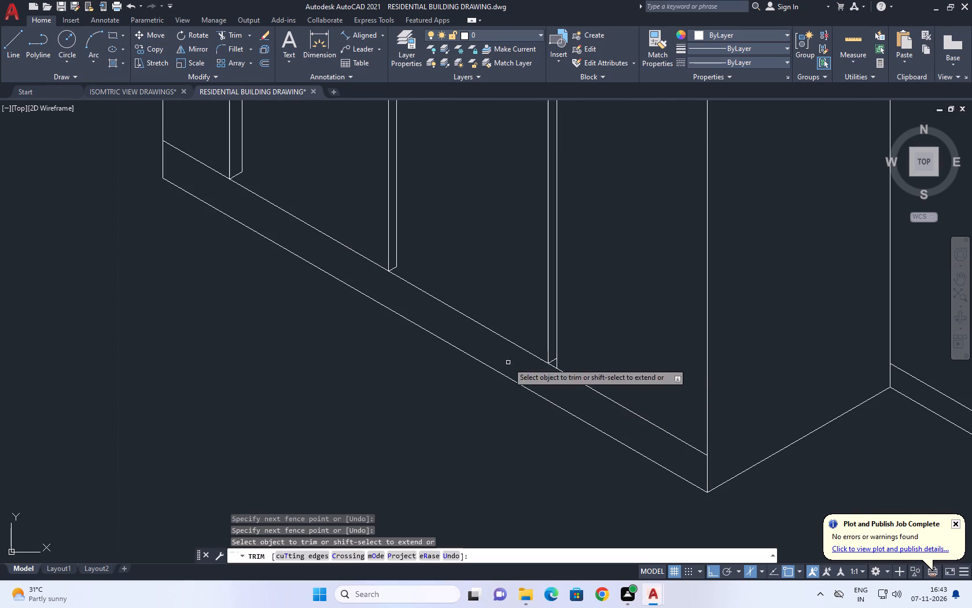
pyautogui.scroll(3, 592, 380)
pyautogui.click(503, 342)
pyautogui.click(494, 342)
pyautogui.scroll(-4, 494, 342)
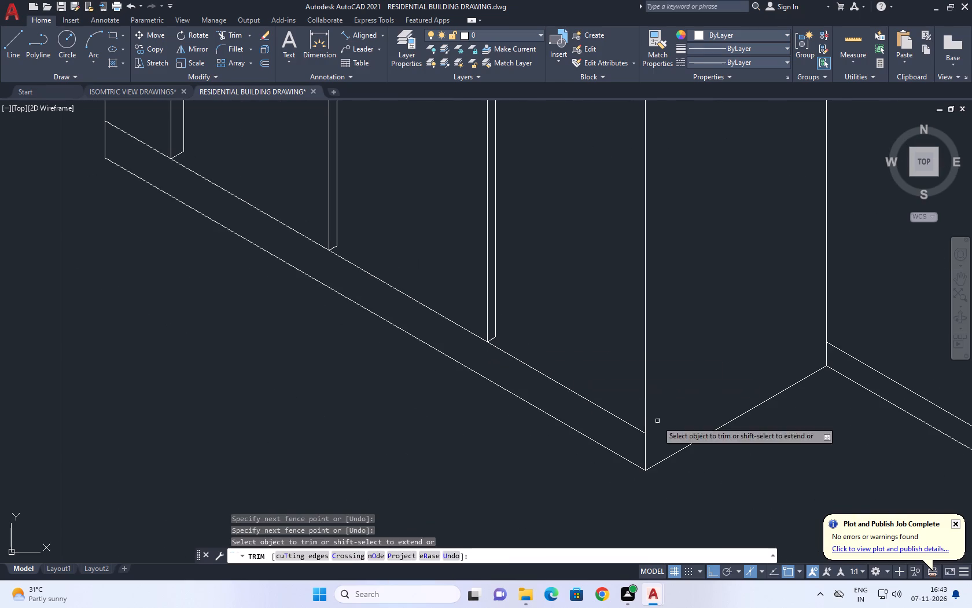
pyautogui.press('space')
# Draw a 210° isometric line from the adjoining wall's upper base line end across the return wall and past the front corner.
pyautogui.scroll(-1, 614, 416)
pyautogui.moveTo(699, 431); pyautogui.dragTo(652, 421, button='middle')
pyautogui.press('l')
pyautogui.press('space')
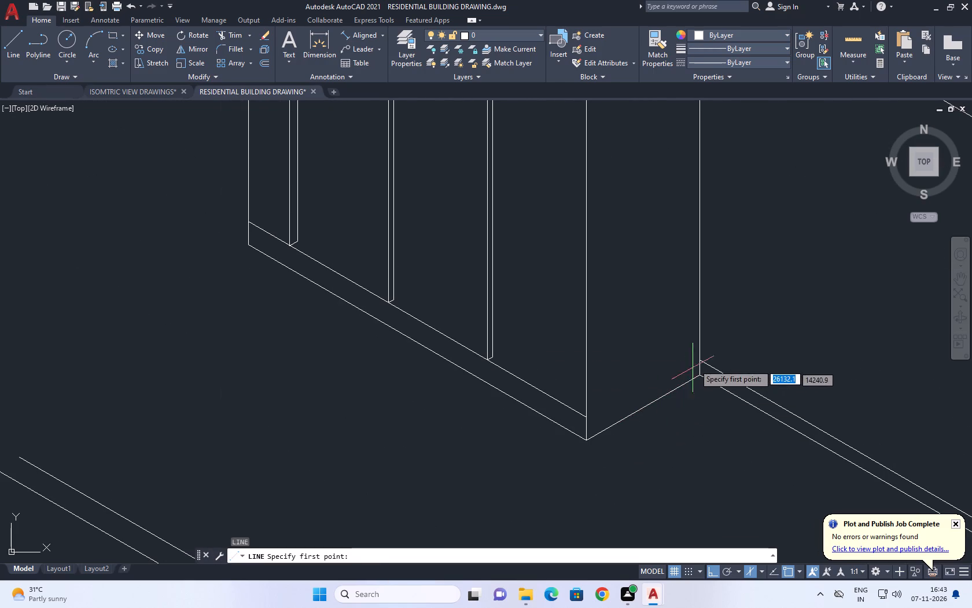
pyautogui.click(695, 359)
pyautogui.scroll(2, 543, 423)
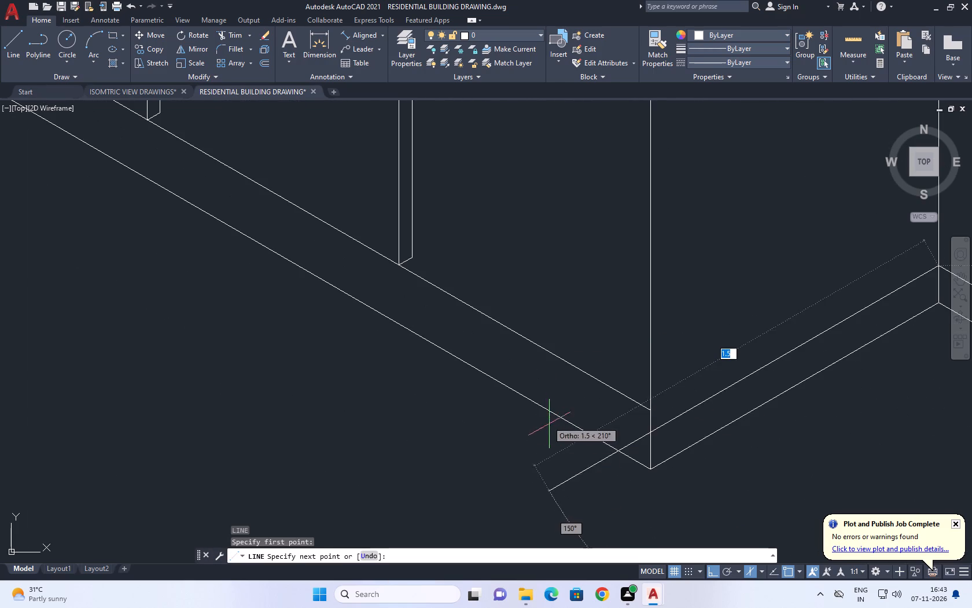
pyautogui.click(489, 459)
pyautogui.press('space')
# Draw a 150° isometric line from the return wall line's crossing at the front corner, along the front wall past its far edge.
pyautogui.press('space')
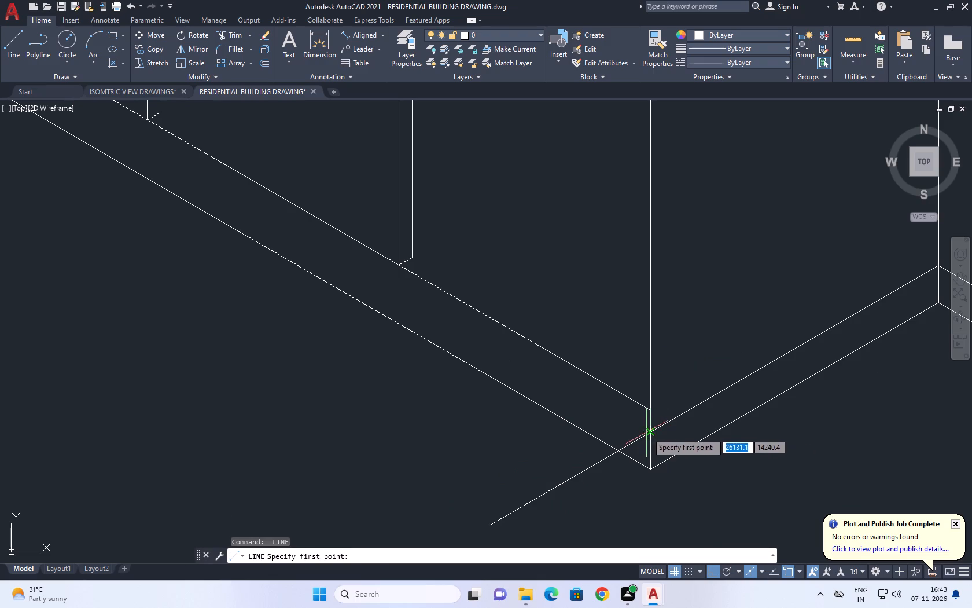
pyautogui.click(647, 433)
pyautogui.scroll(-2, 528, 390)
pyautogui.moveTo(428, 317); pyautogui.dragTo(504, 410, button='middle')
pyautogui.scroll(-1, 496, 402)
pyautogui.press('F5')
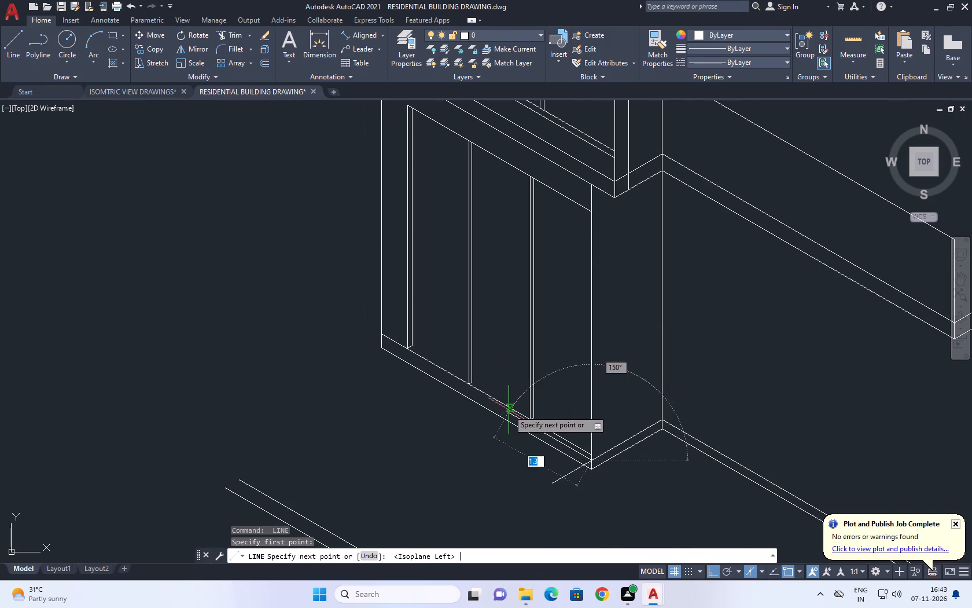
pyautogui.scroll(2, 423, 384)
pyautogui.click(288, 272)
pyautogui.press('space')
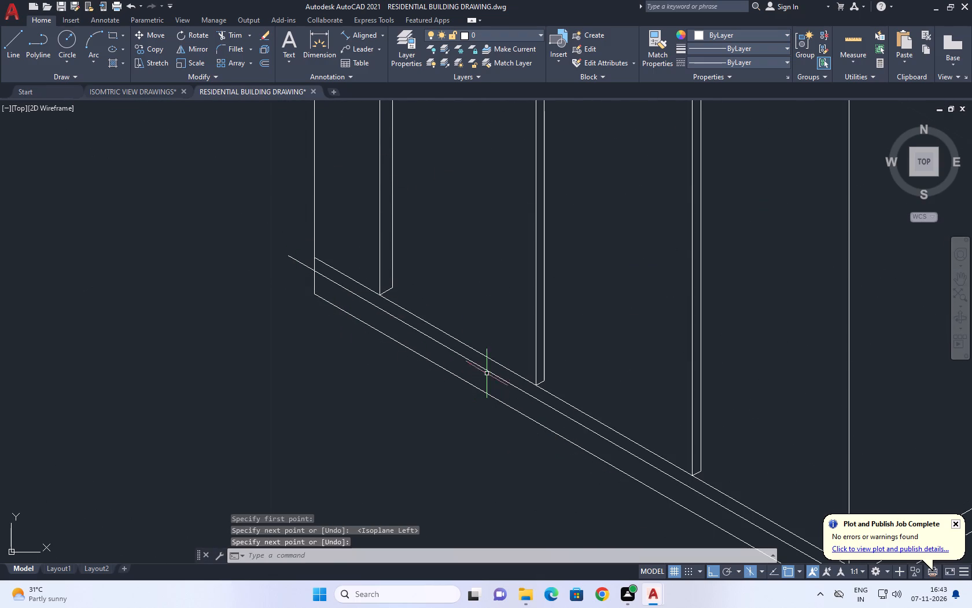
# Erase the previous raised base line copy just above the new plinth line on the front wall.
pyautogui.click(488, 363)
pyautogui.click(486, 346)
pyautogui.press('Delete')
# Extend both verticals of the division pair nearest the front corner down to the new plinth line.
pyautogui.scroll(-1, 554, 410)
pyautogui.moveTo(554, 406); pyautogui.dragTo(461, 270, button='middle')
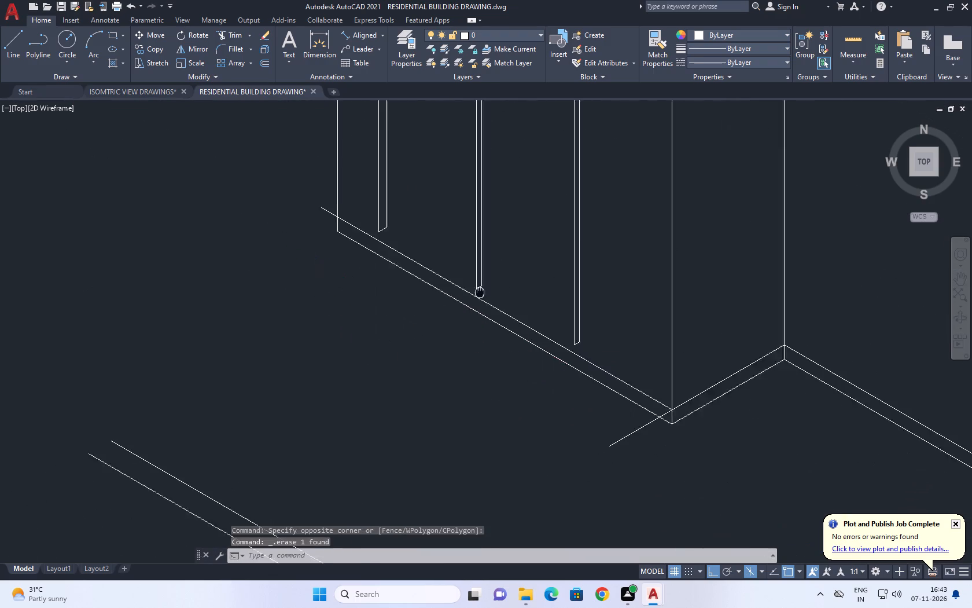
pyautogui.moveTo(461, 270); pyautogui.dragTo(439, 243, button='middle')
pyautogui.scroll(3, 510, 283)
pyautogui.click(600, 308)
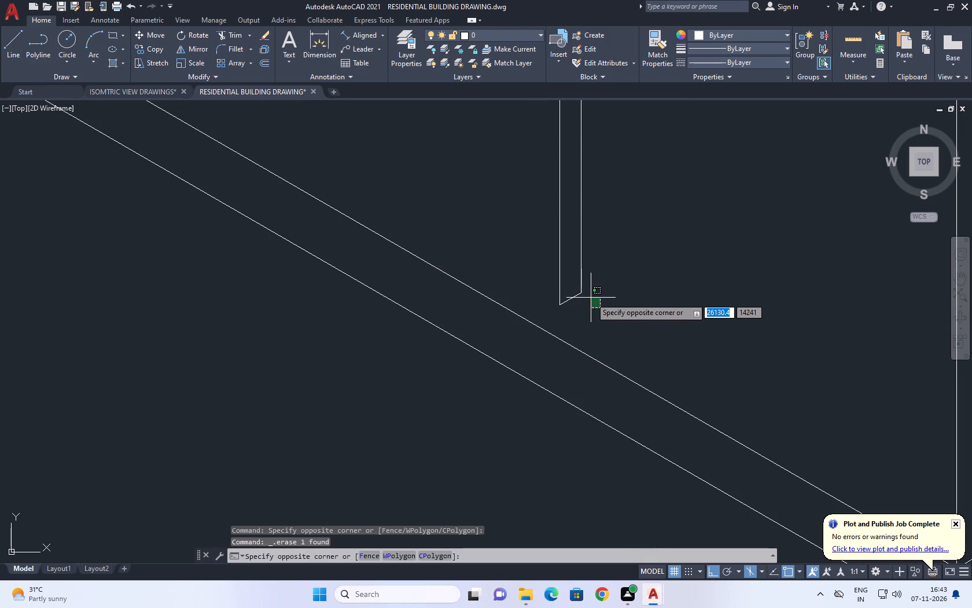
pyautogui.click(597, 329)
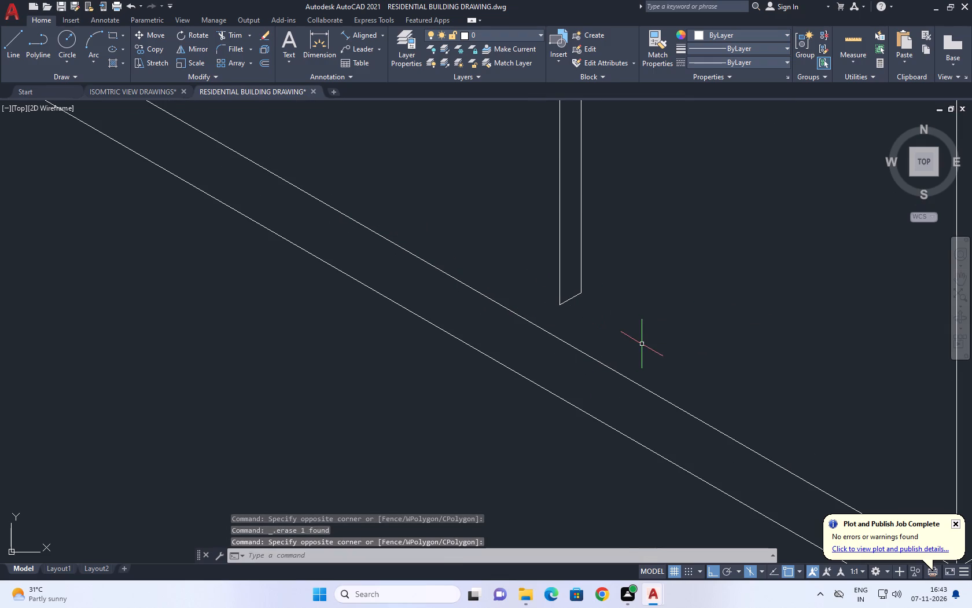
pyautogui.press('e')
pyautogui.press('x')
pyautogui.press('space')
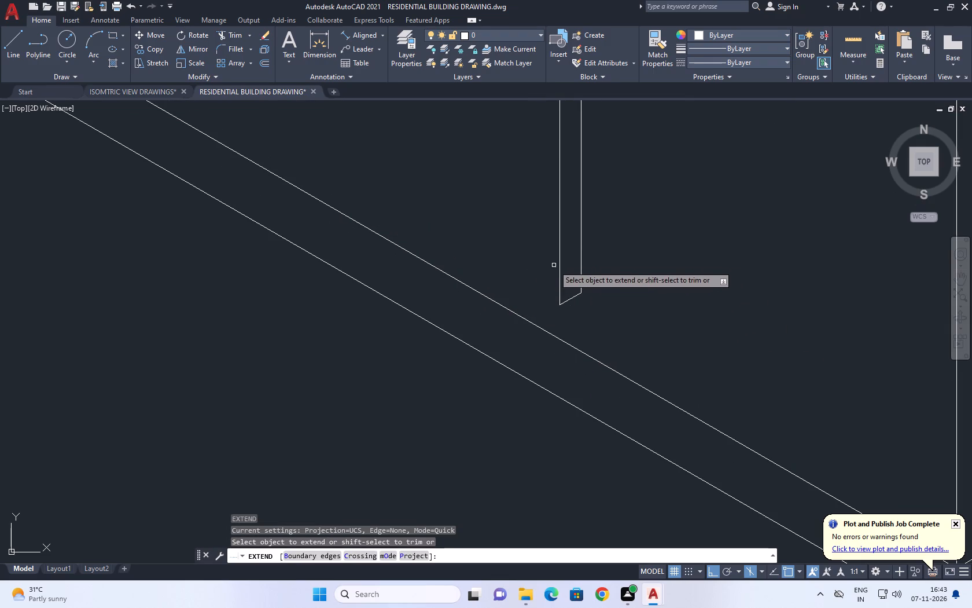
pyautogui.click(544, 270)
pyautogui.click(612, 246)
pyautogui.press('space')
# Move that division pair's short foot line down from its outer vertical onto the new plinth line.
pyautogui.scroll(2, 577, 298)
pyautogui.click(570, 297)
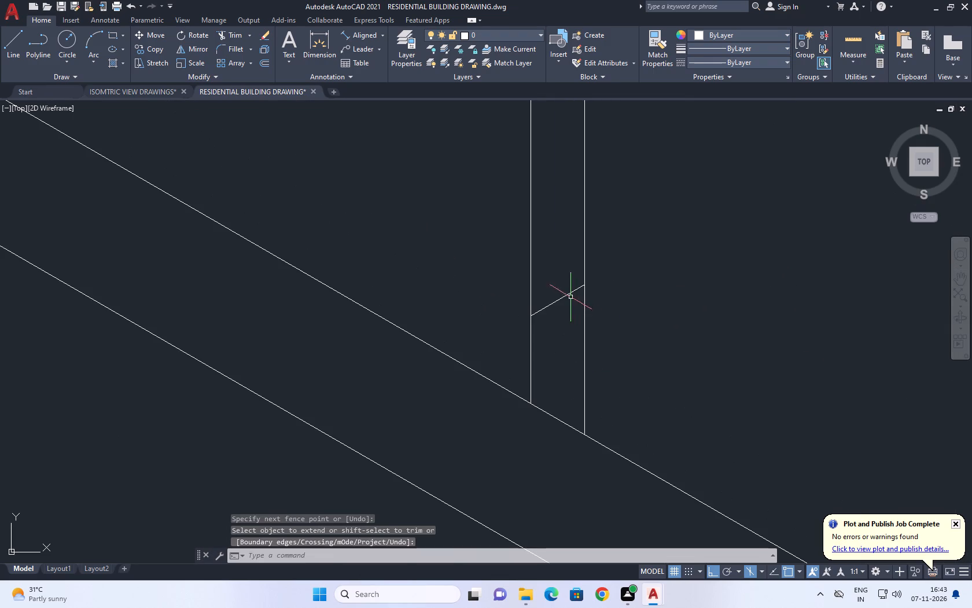
pyautogui.click(568, 284)
pyautogui.write('M')
pyautogui.press('space')
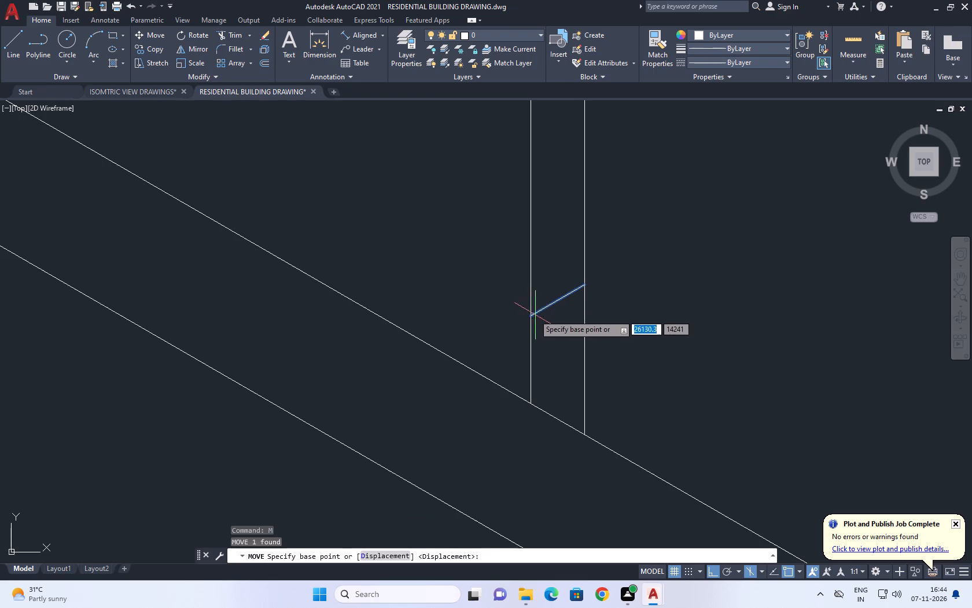
pyautogui.click(532, 313)
pyautogui.click(530, 402)
# Trim the division pair's inner vertical back to its lowered foot line.
pyautogui.press('t')
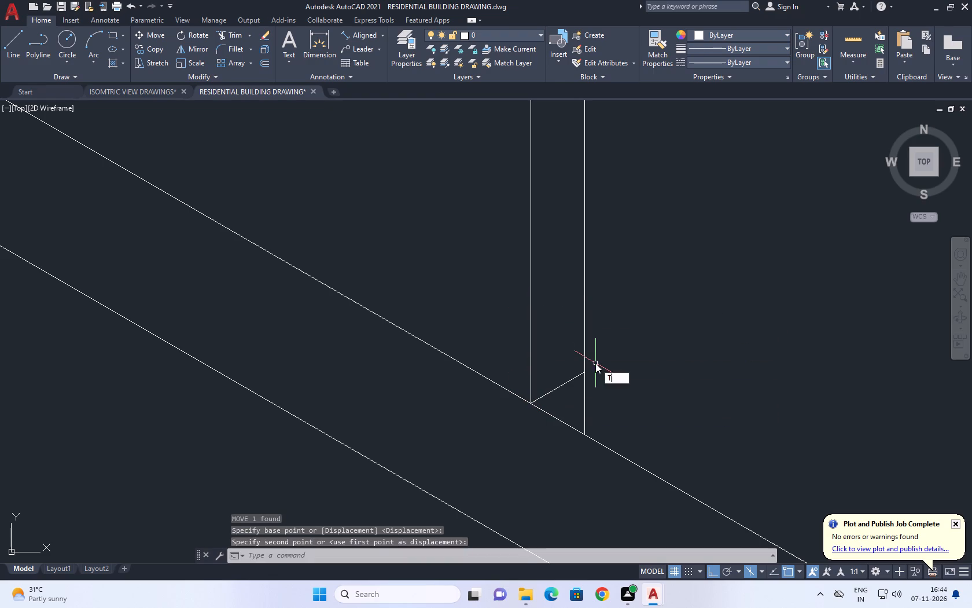
pyautogui.press('r')
pyautogui.press('space')
pyautogui.click(578, 393)
pyautogui.moveTo(611, 384); pyautogui.dragTo(619, 379)
pyautogui.scroll(-4, 628, 376)
pyautogui.press('space')
# Extend both verticals of the middle division pair down to the new plinth line.
pyautogui.scroll(1, 518, 296)
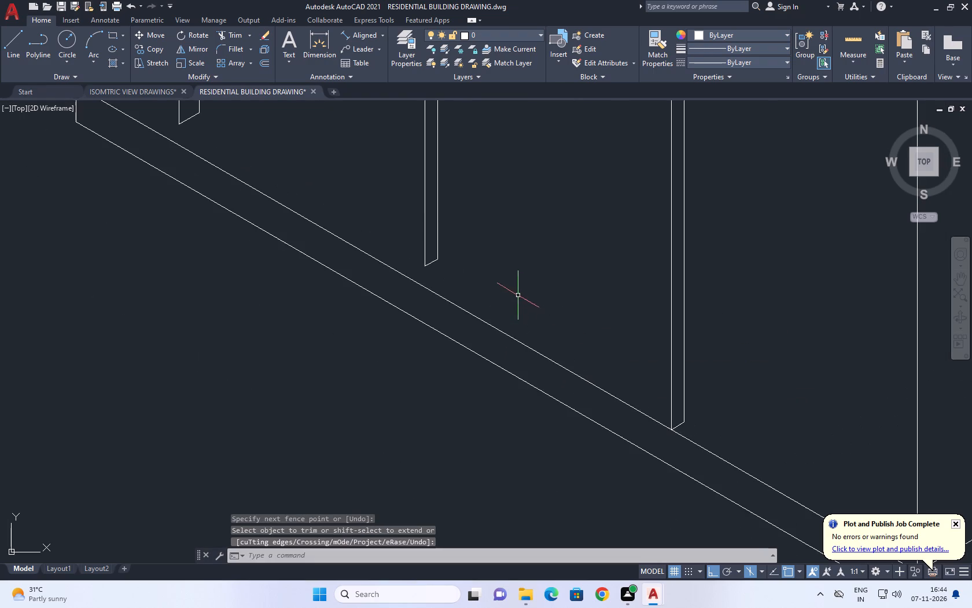
pyautogui.moveTo(432, 218); pyautogui.dragTo(475, 305, button='middle')
pyautogui.write('DE')
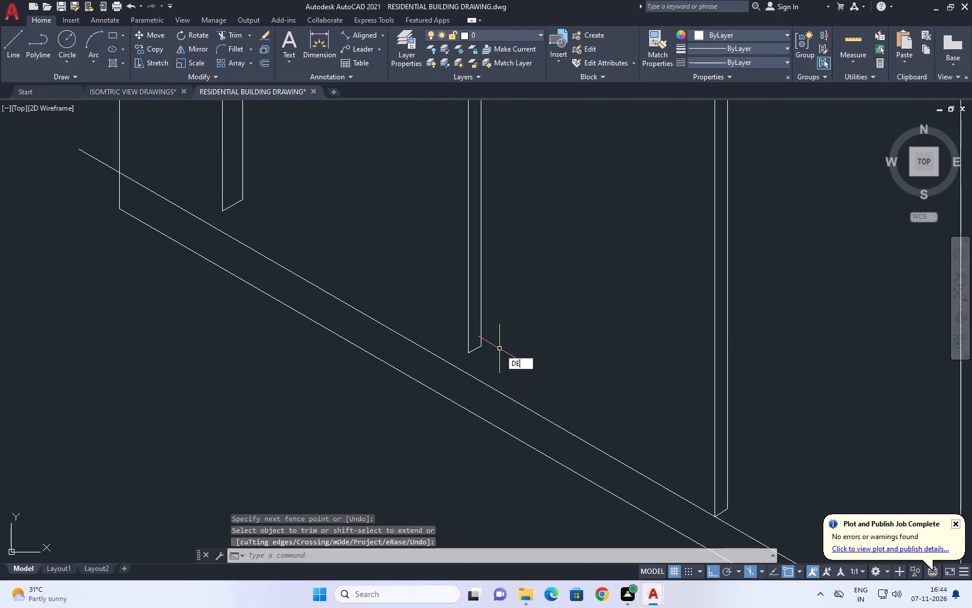
pyautogui.press('Escape')
pyautogui.write('EX')
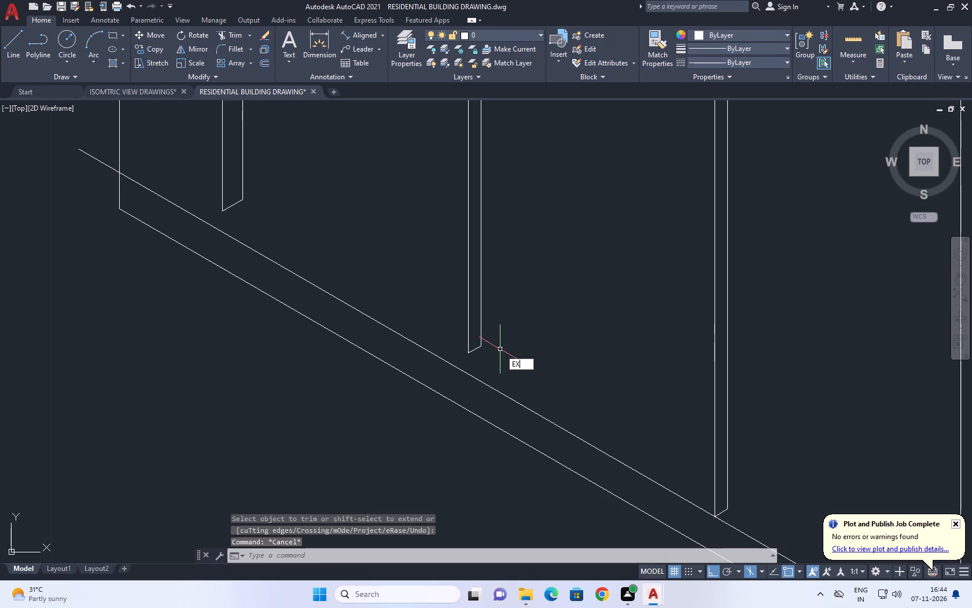
pyautogui.press('space')
pyautogui.click(462, 316)
pyautogui.click(500, 314)
pyautogui.press('space')
# Move the middle division pair's short foot line down so its lower end sits on the plinth line.
pyautogui.scroll(1, 478, 355)
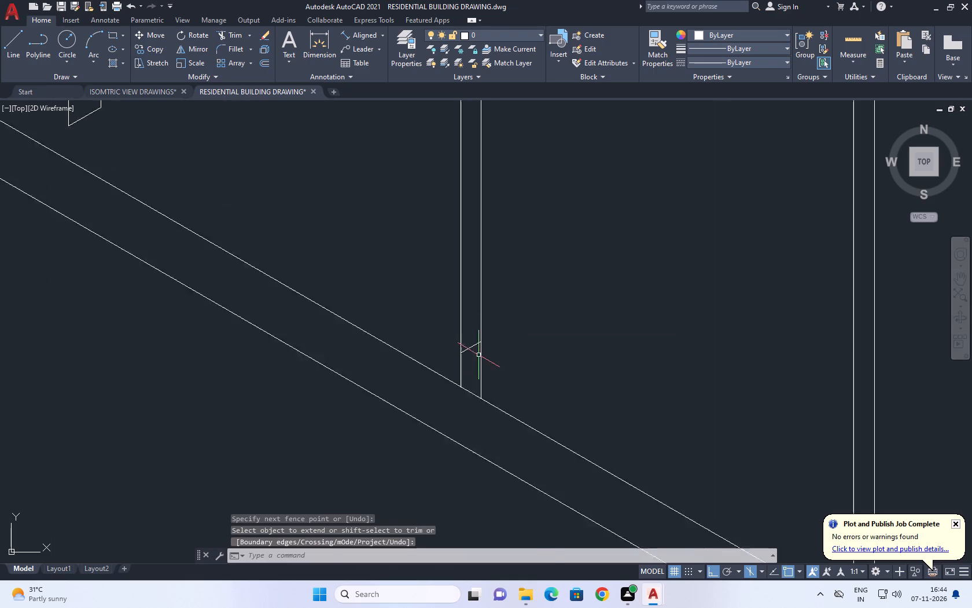
pyautogui.scroll(1, 478, 355)
pyautogui.click(475, 345)
pyautogui.click(470, 324)
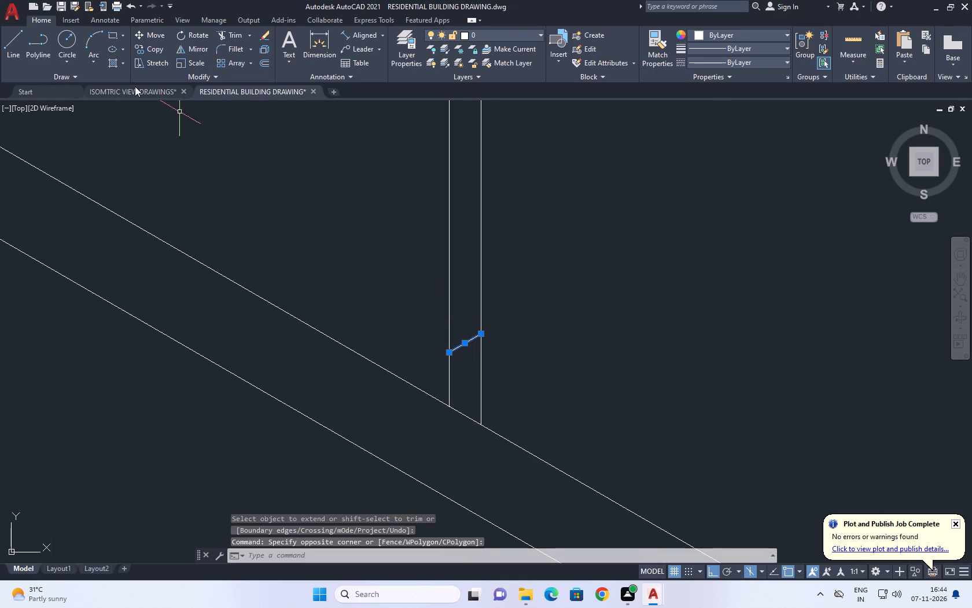
pyautogui.click(152, 34)
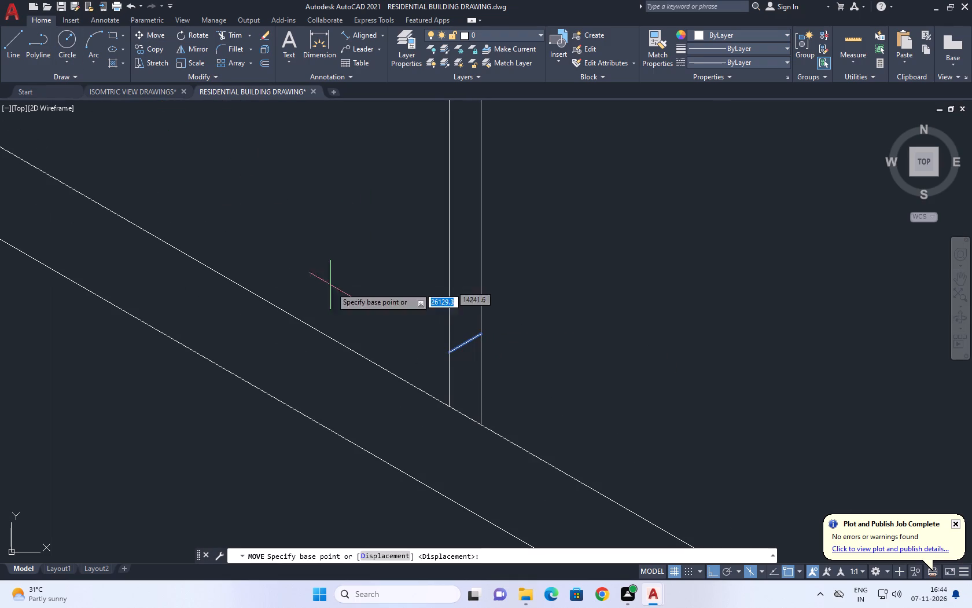
pyautogui.click(450, 353)
pyautogui.click(444, 405)
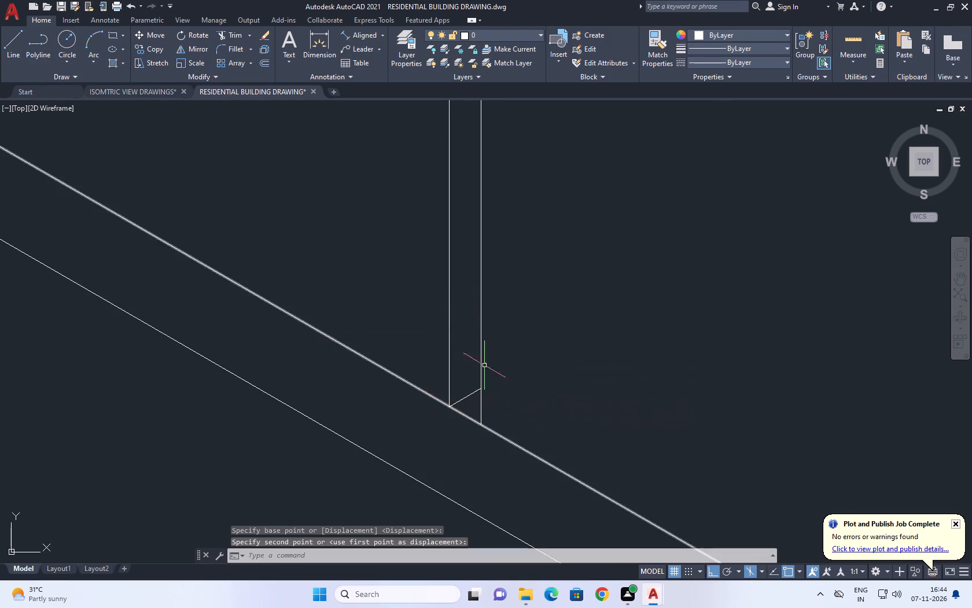
# Trim the middle division pair's inner vertical below its lowered foot line.
pyautogui.moveTo(614, 317); pyautogui.dragTo(548, 332, button='middle')
pyautogui.scroll(-1, 550, 332)
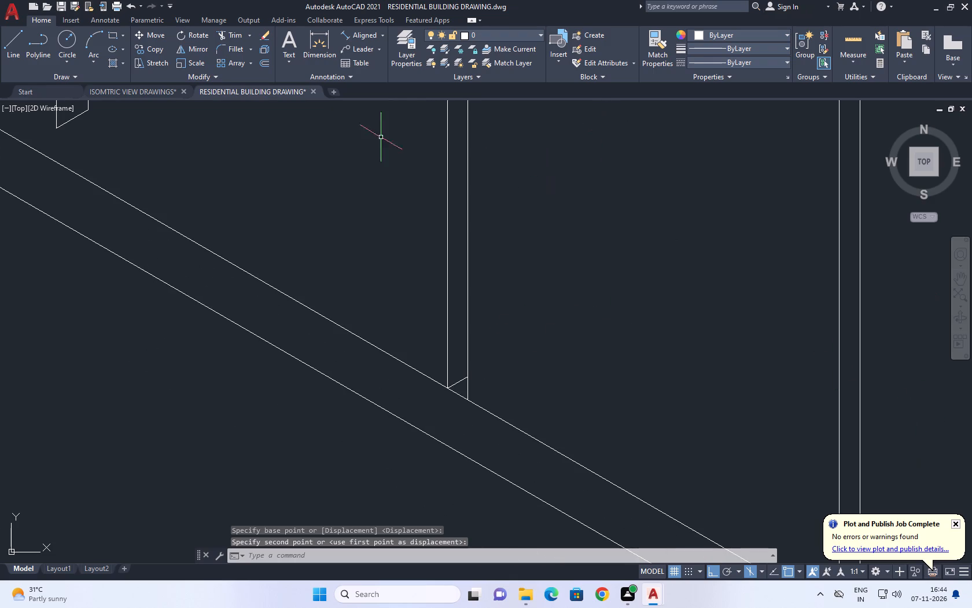
pyautogui.click(227, 34)
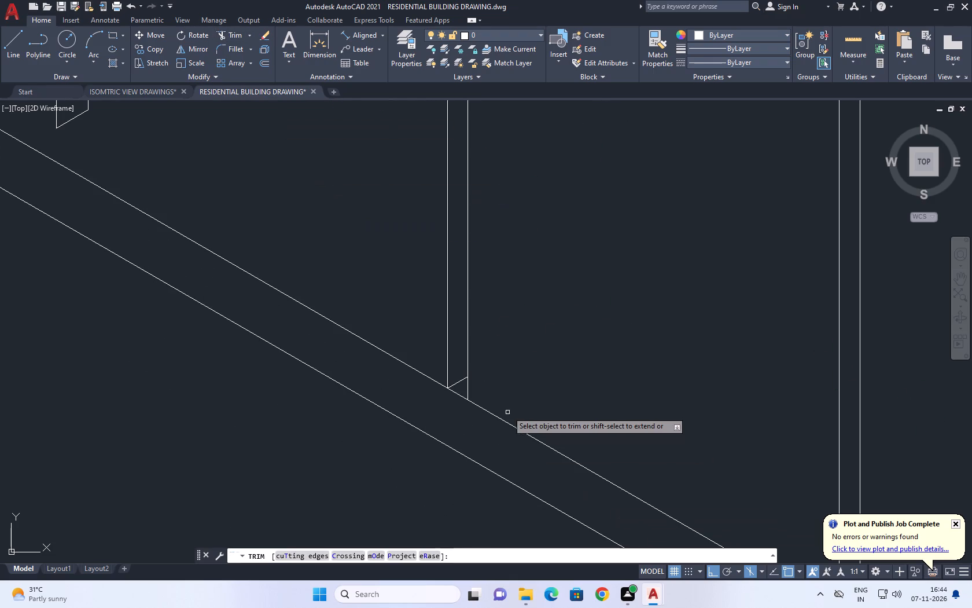
pyautogui.click(466, 390)
pyautogui.rightClick(505, 358)
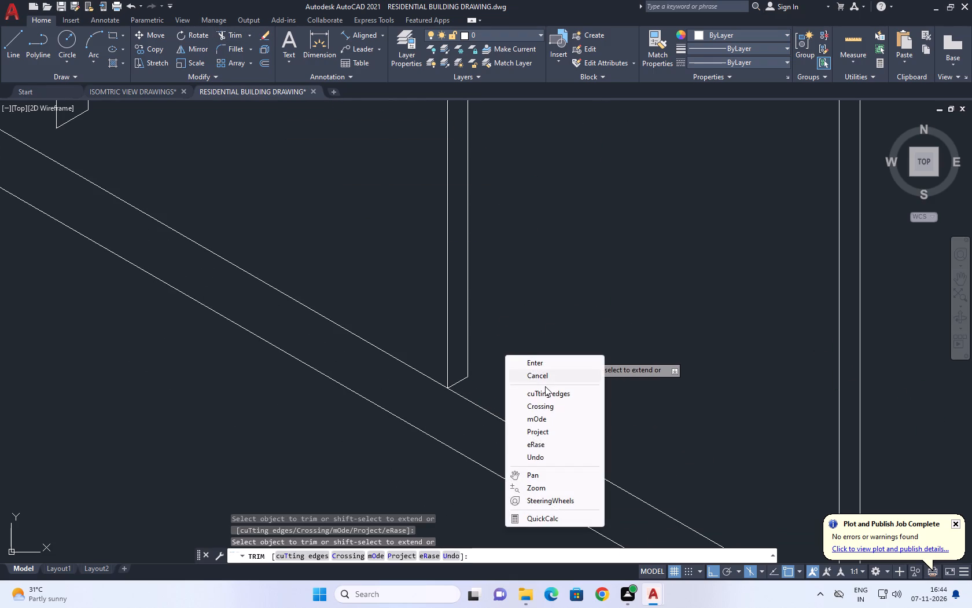
pyautogui.click(553, 378)
# Stretch the plinth line's overhanging far end back to the front wall's outer vertical edge.
pyautogui.scroll(-3, 561, 377)
pyautogui.moveTo(525, 331); pyautogui.dragTo(548, 402, button='middle')
pyautogui.moveTo(432, 357); pyautogui.dragTo(494, 395, button='middle')
pyautogui.moveTo(565, 435); pyautogui.dragTo(580, 452, button='middle')
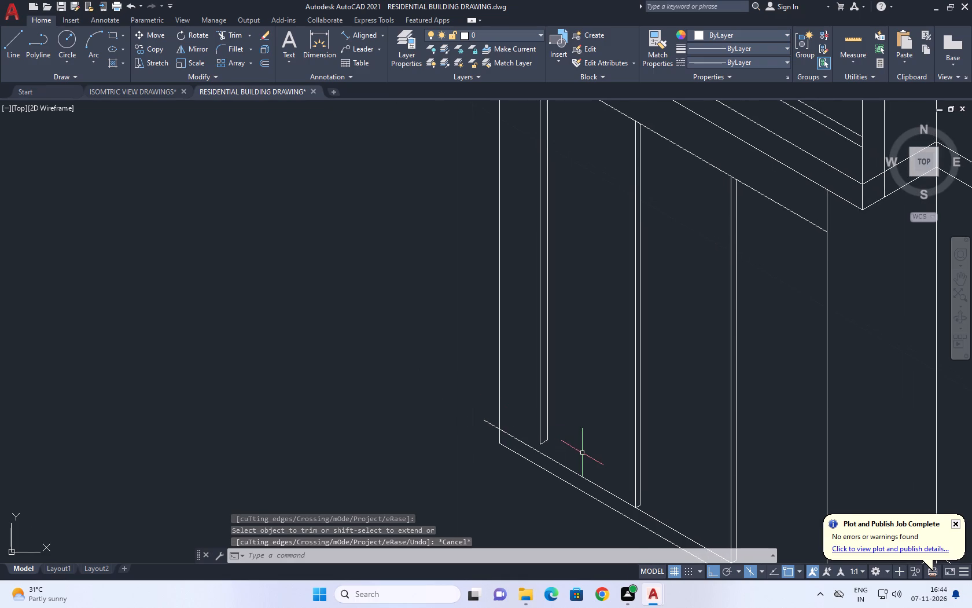
pyautogui.scroll(1, 582, 453)
pyautogui.click(434, 407)
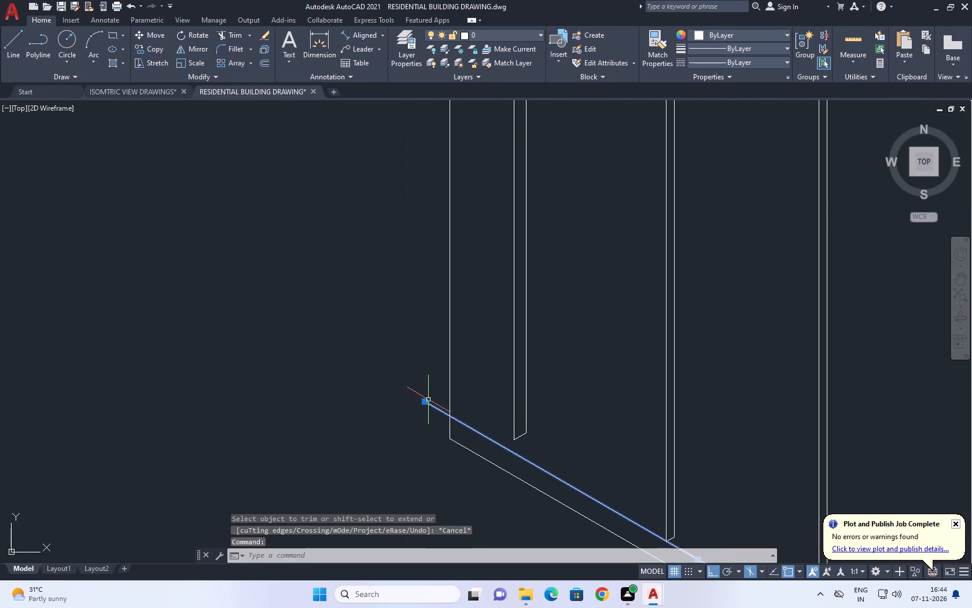
pyautogui.click(424, 402)
pyautogui.click(445, 413)
pyautogui.rightClick(499, 367)
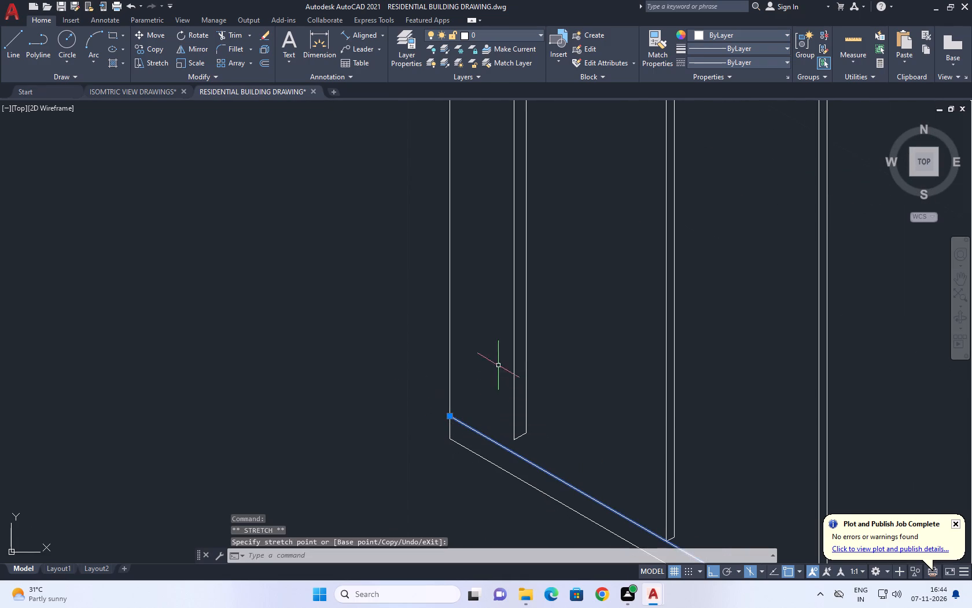
pyautogui.click(552, 277)
# Extend both verticals of the opening's side reveal down to the plinth line.
pyautogui.moveTo(512, 433); pyautogui.dragTo(527, 431, button='middle')
pyautogui.write('EX')
pyautogui.press('space')
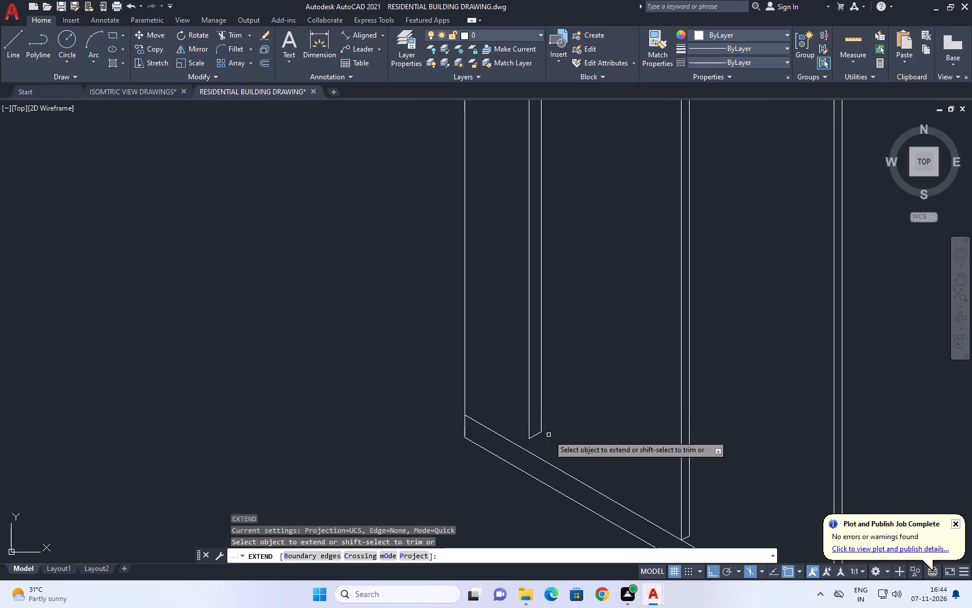
pyautogui.click(504, 411)
pyautogui.click(541, 404)
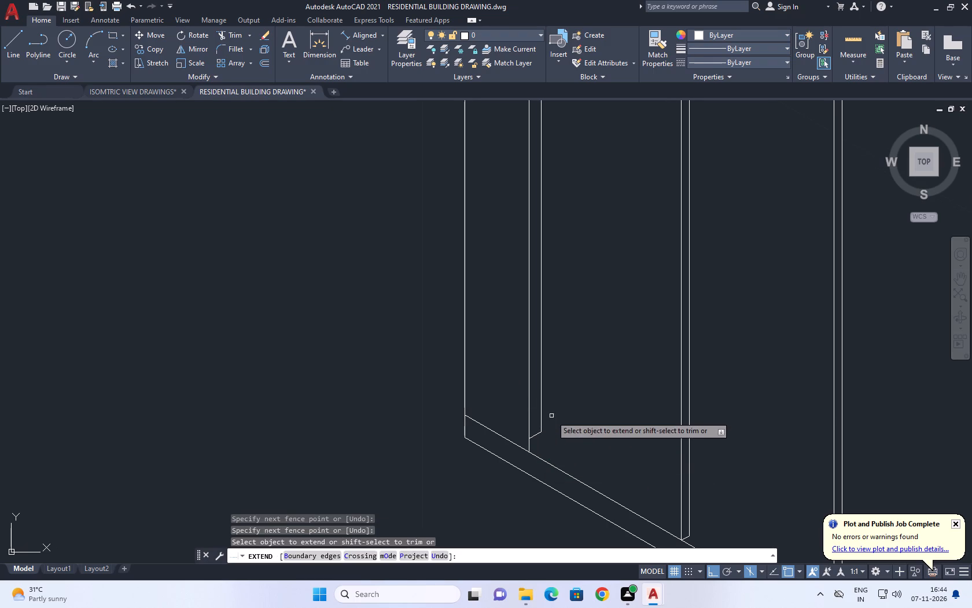
pyautogui.click(542, 415)
pyautogui.rightClick(570, 387)
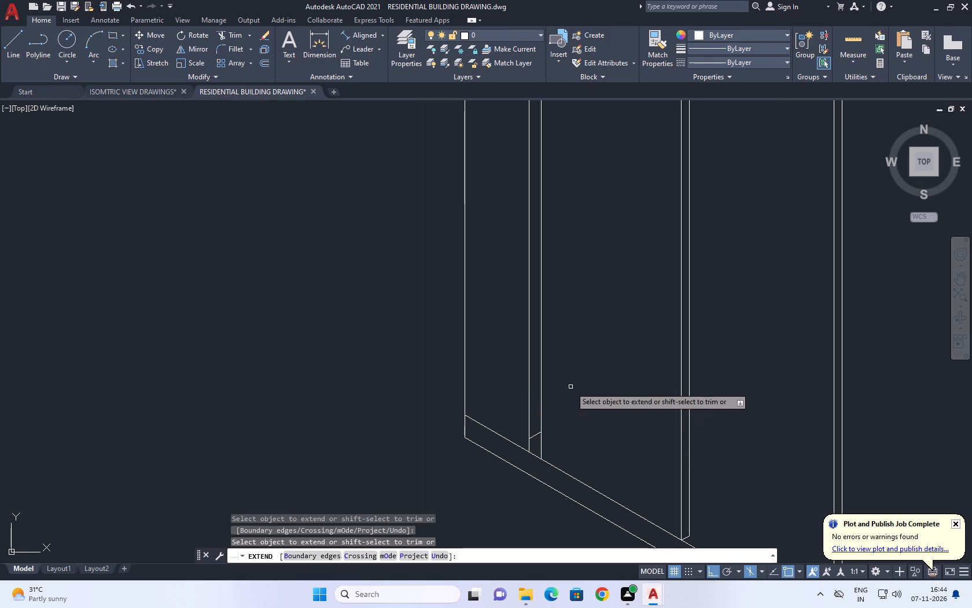
pyautogui.click(587, 402)
# Move the side reveal's short foot line down so its lower end meets the plinth line.
pyautogui.scroll(2, 521, 442)
pyautogui.click(561, 424)
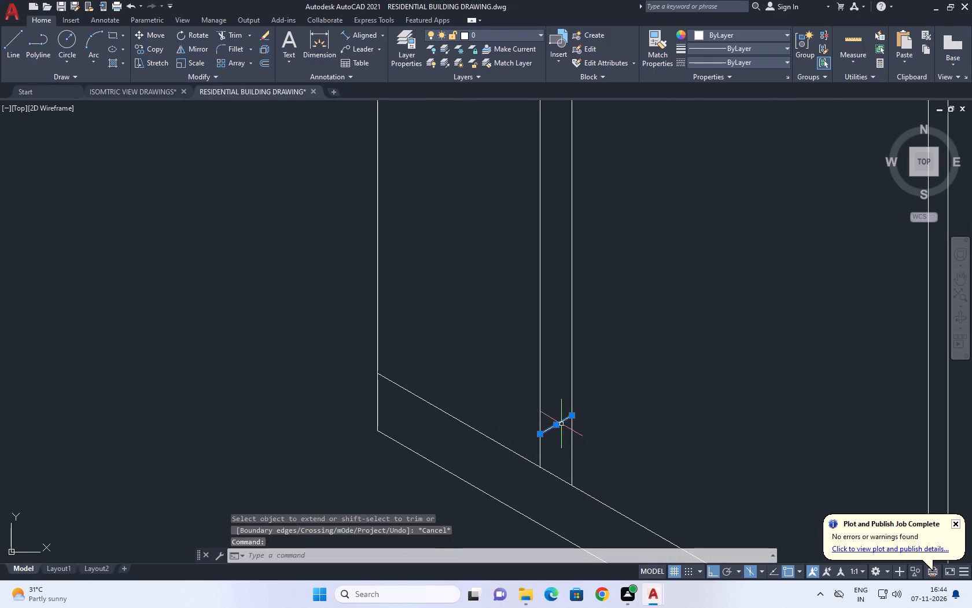
pyautogui.click(153, 32)
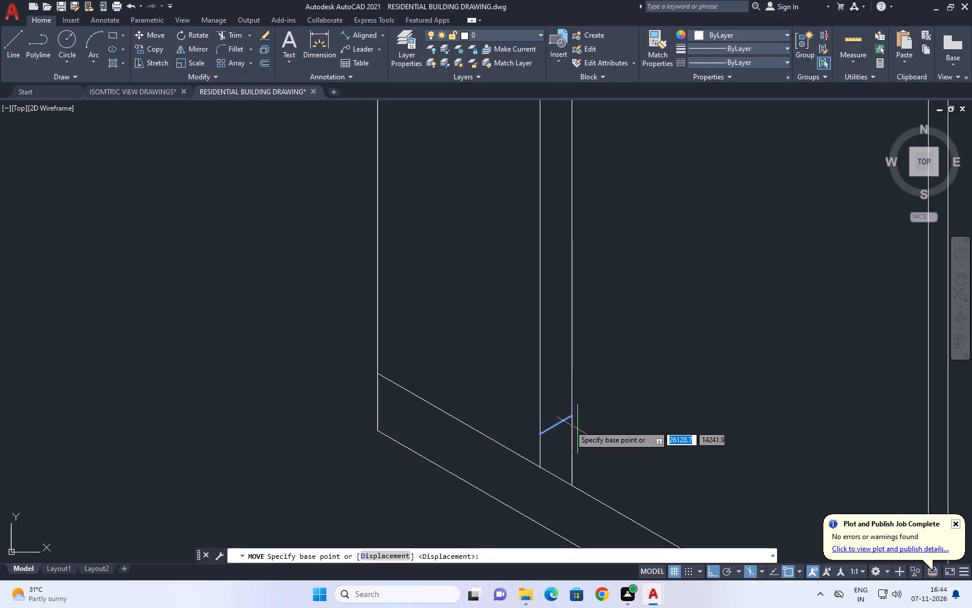
pyautogui.click(540, 433)
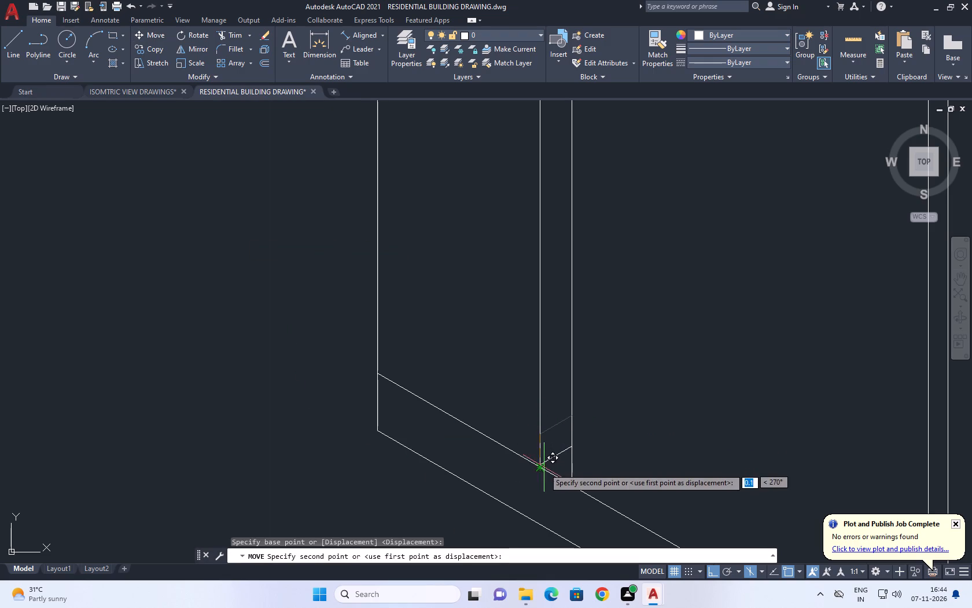
pyautogui.click(543, 470)
# Shorten the side reveal's inner vertical to the upper end of its lowered foot line.
pyautogui.scroll(1, 555, 464)
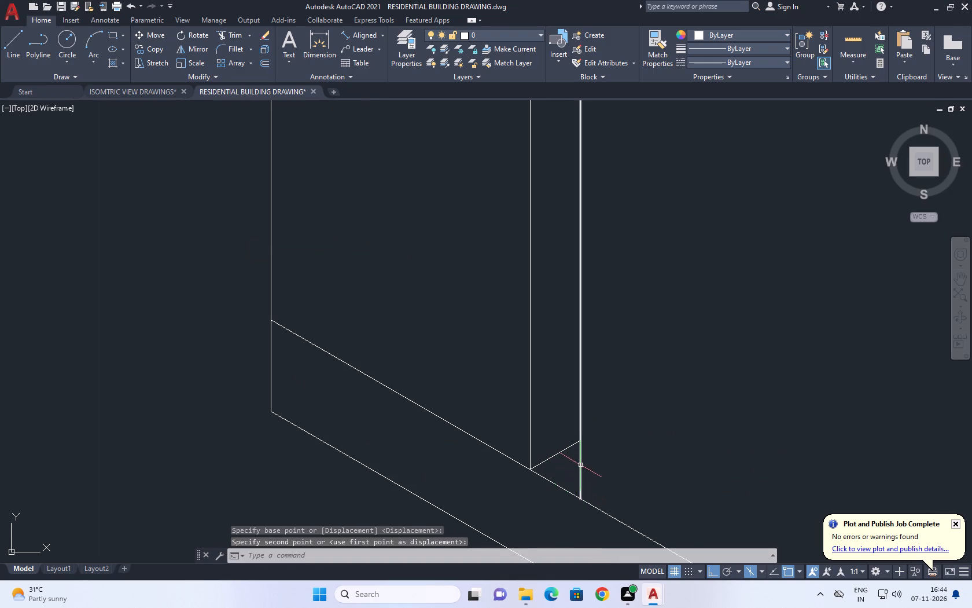
pyautogui.click(581, 463)
pyautogui.click(582, 498)
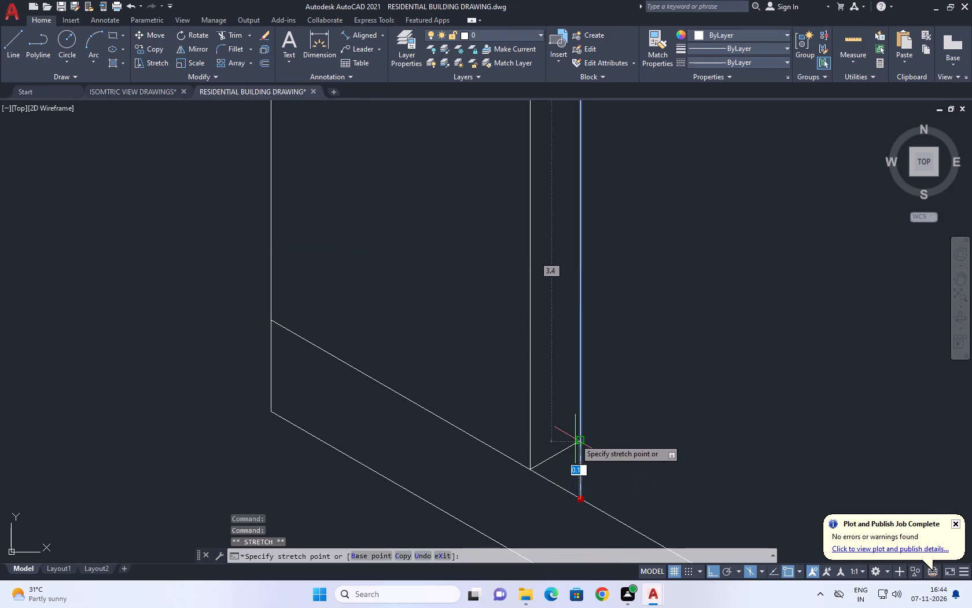
pyautogui.click(578, 441)
pyautogui.rightClick(612, 357)
pyautogui.click(651, 264)
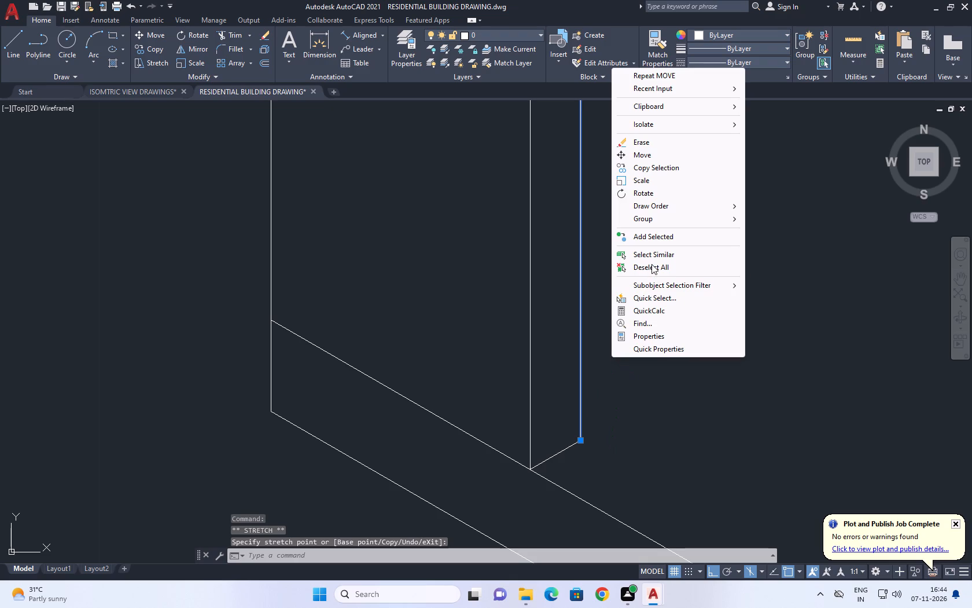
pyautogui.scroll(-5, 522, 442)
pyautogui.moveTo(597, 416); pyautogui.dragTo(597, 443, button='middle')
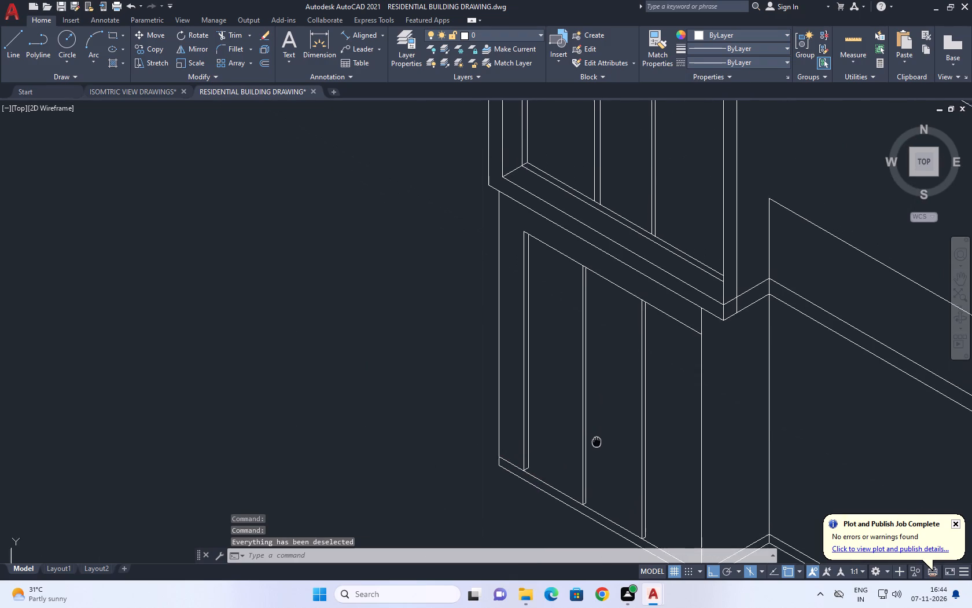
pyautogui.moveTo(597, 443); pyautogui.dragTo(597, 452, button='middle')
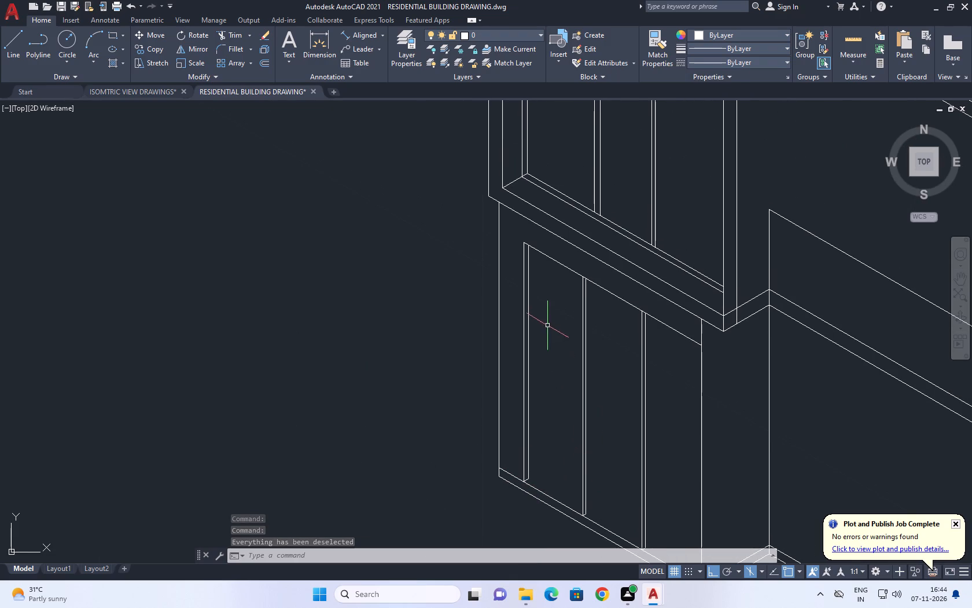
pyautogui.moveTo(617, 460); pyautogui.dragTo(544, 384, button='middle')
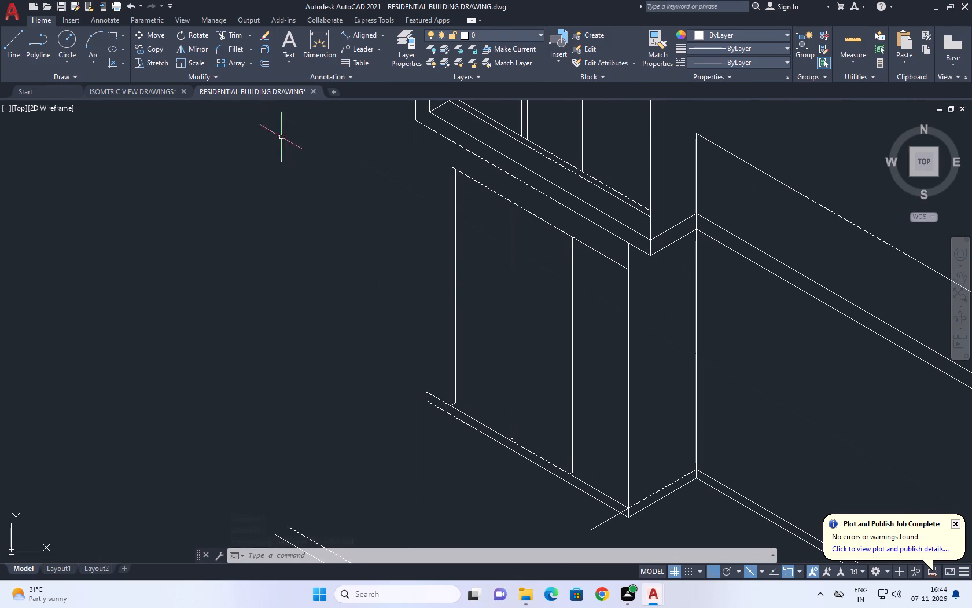
# Stretch the overhanging end of the short return plinth line back to the front wall's bottom corner vertical.
pyautogui.scroll(-1, 585, 503)
pyautogui.scroll(2, 597, 523)
pyautogui.click(598, 523)
pyautogui.click(578, 495)
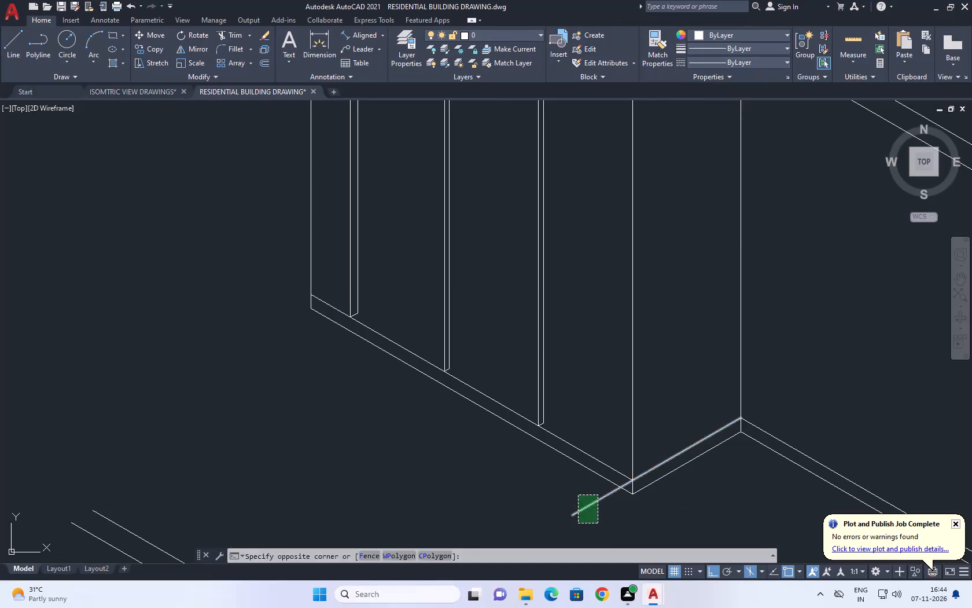
pyautogui.click(574, 515)
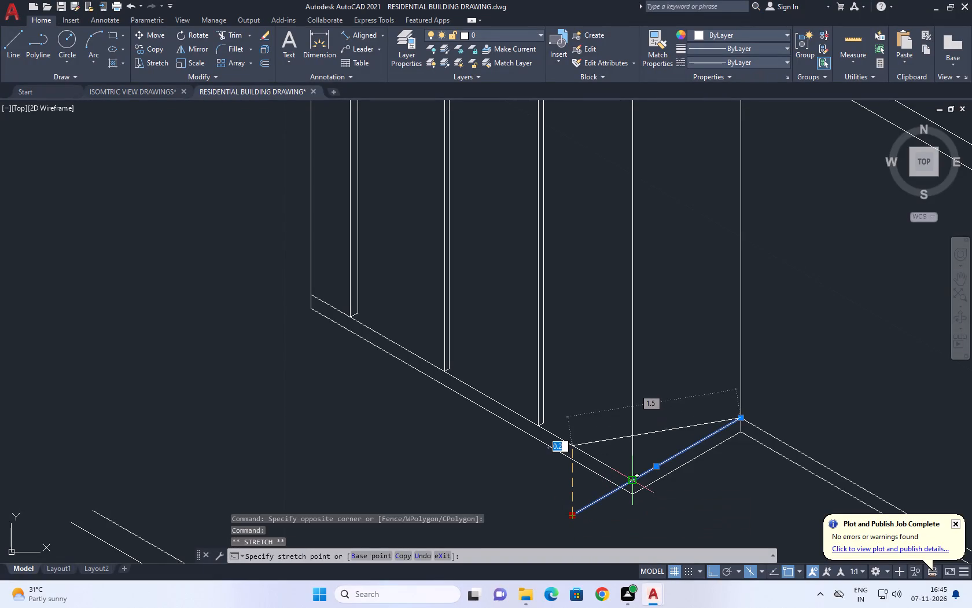
pyautogui.click(632, 484)
pyautogui.rightClick(620, 358)
pyautogui.click(658, 263)
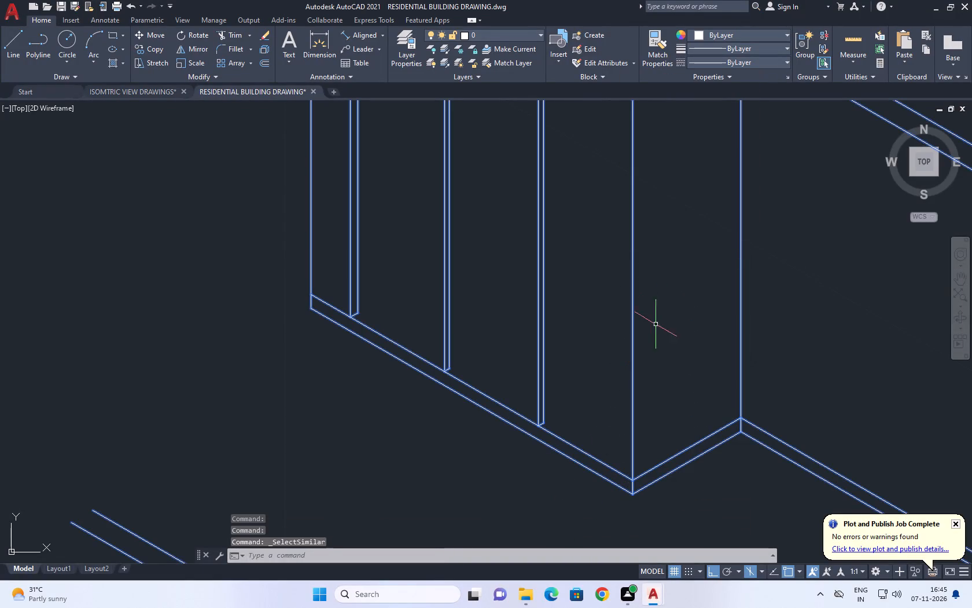
pyautogui.rightClick(639, 314)
pyautogui.click(682, 223)
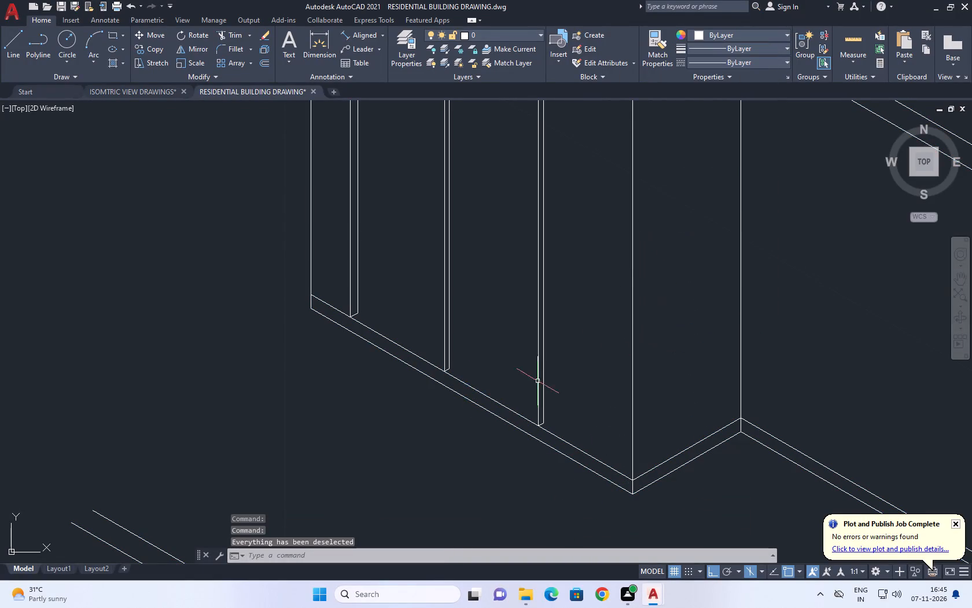
# Draw an inner sill line from the side reveal's inner foot corner, parallel to the plinth, past the corner vertical.
pyautogui.click(8, 41)
pyautogui.scroll(1, 362, 322)
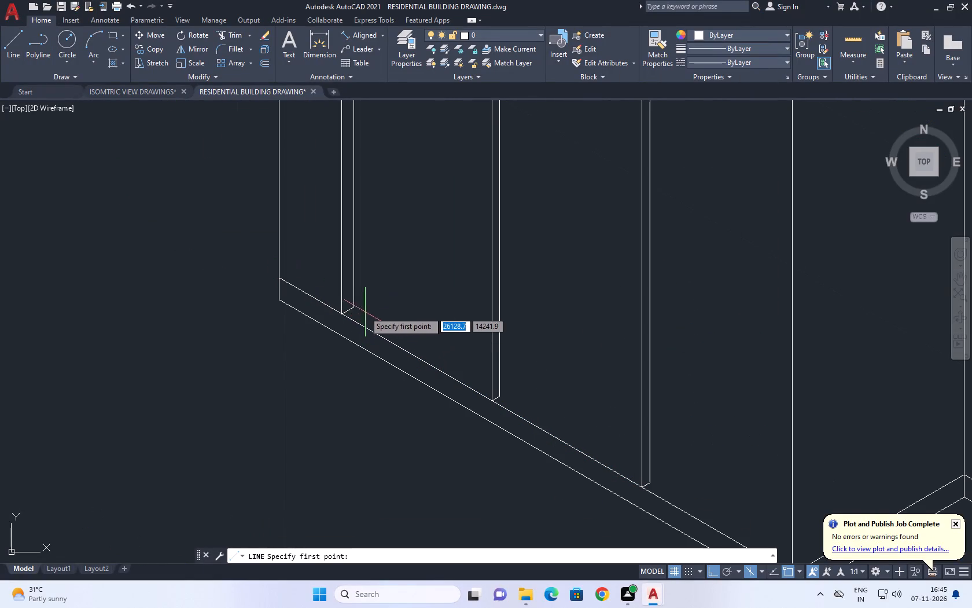
pyautogui.click(357, 306)
pyautogui.scroll(-1, 424, 336)
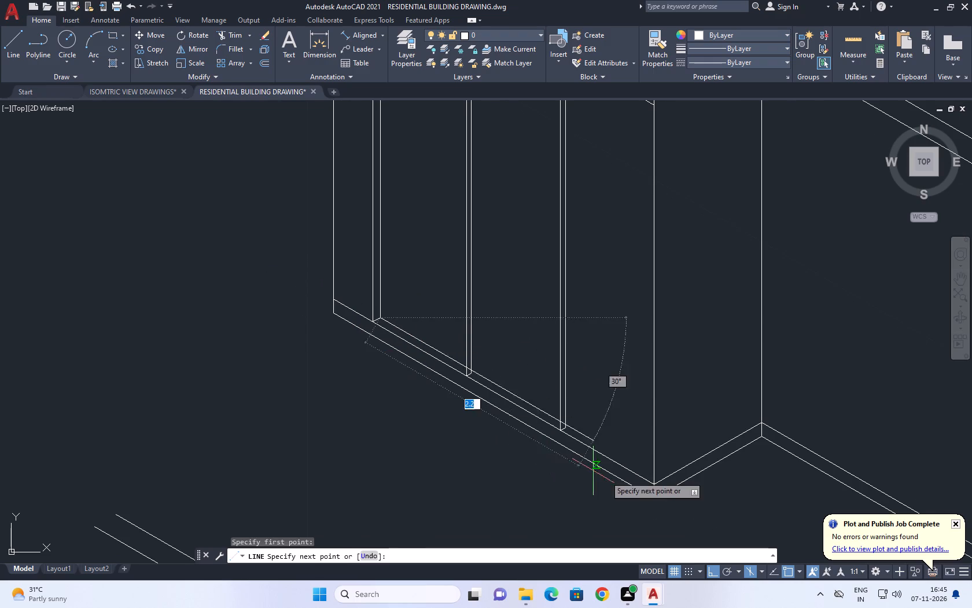
pyautogui.scroll(3, 641, 481)
pyautogui.click(702, 464)
pyautogui.rightClick(706, 394)
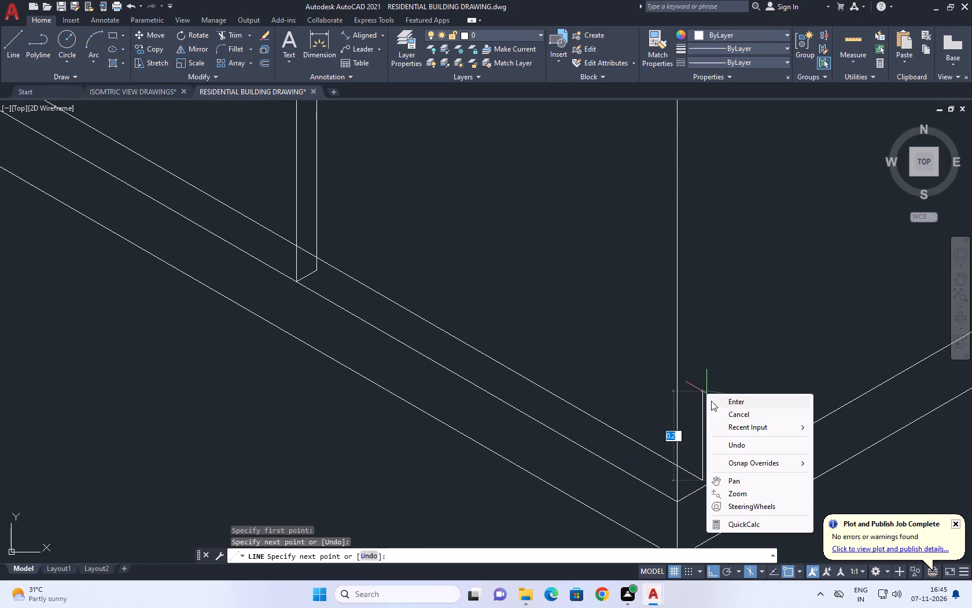
pyautogui.click(745, 411)
# Trim the inner sill line's overhang beyond the corner vertical and its piece crossing the mullion nearest that corner.
pyautogui.click(241, 36)
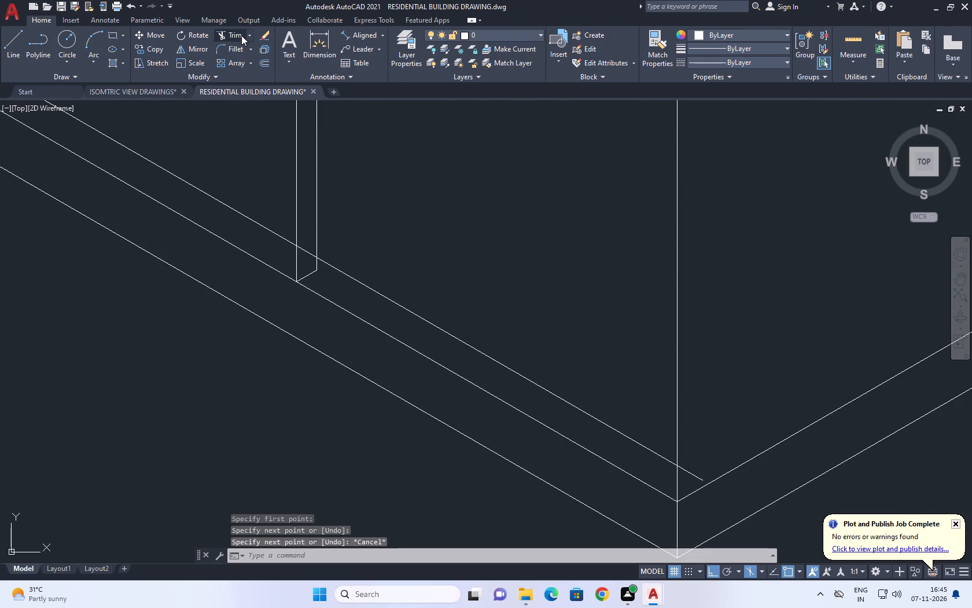
pyautogui.click(687, 470)
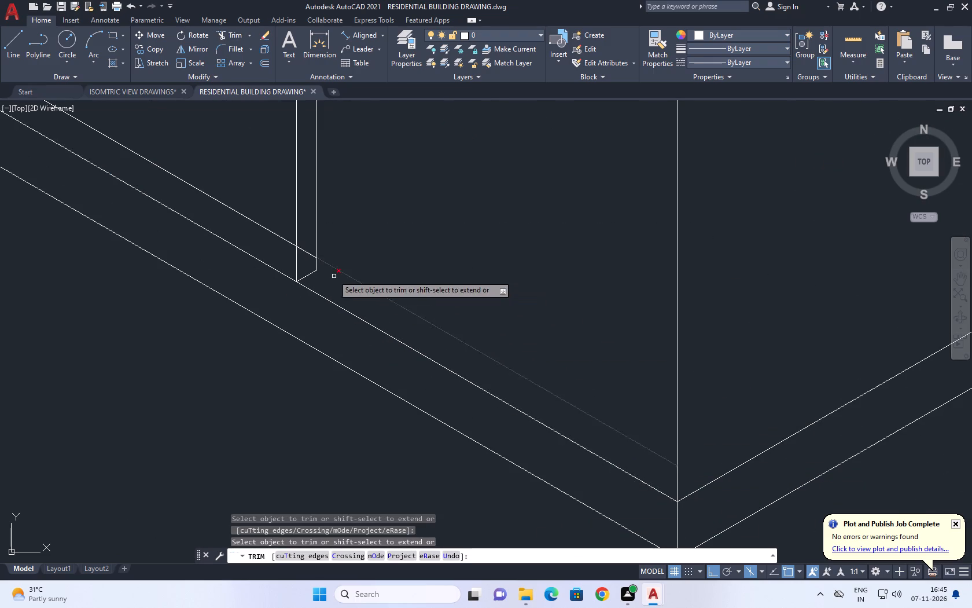
pyautogui.click(310, 255)
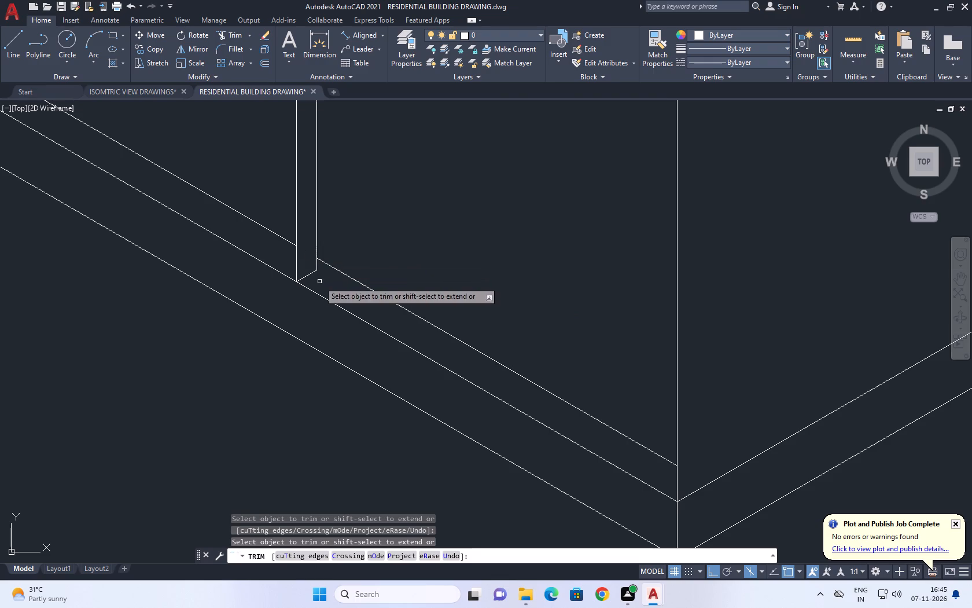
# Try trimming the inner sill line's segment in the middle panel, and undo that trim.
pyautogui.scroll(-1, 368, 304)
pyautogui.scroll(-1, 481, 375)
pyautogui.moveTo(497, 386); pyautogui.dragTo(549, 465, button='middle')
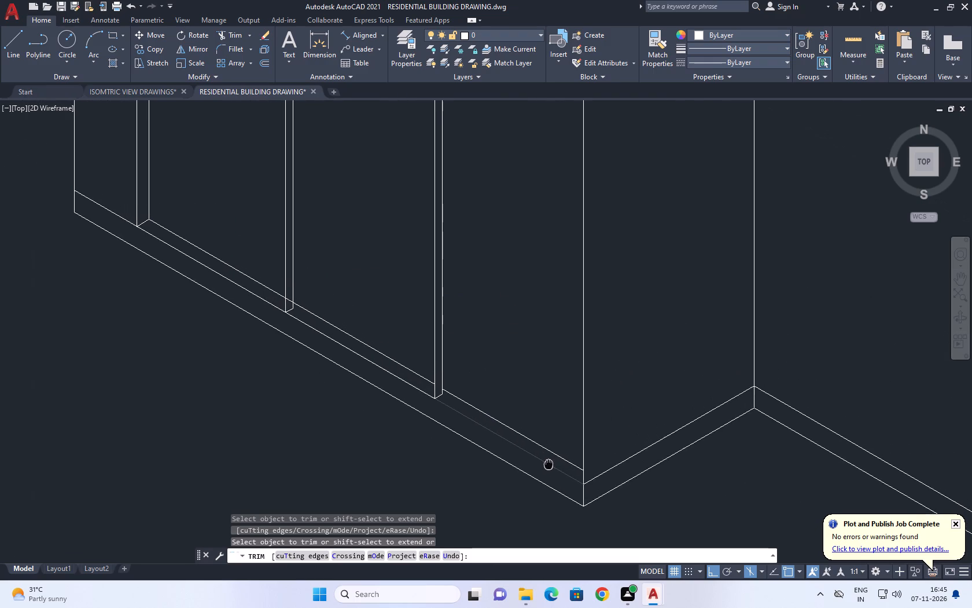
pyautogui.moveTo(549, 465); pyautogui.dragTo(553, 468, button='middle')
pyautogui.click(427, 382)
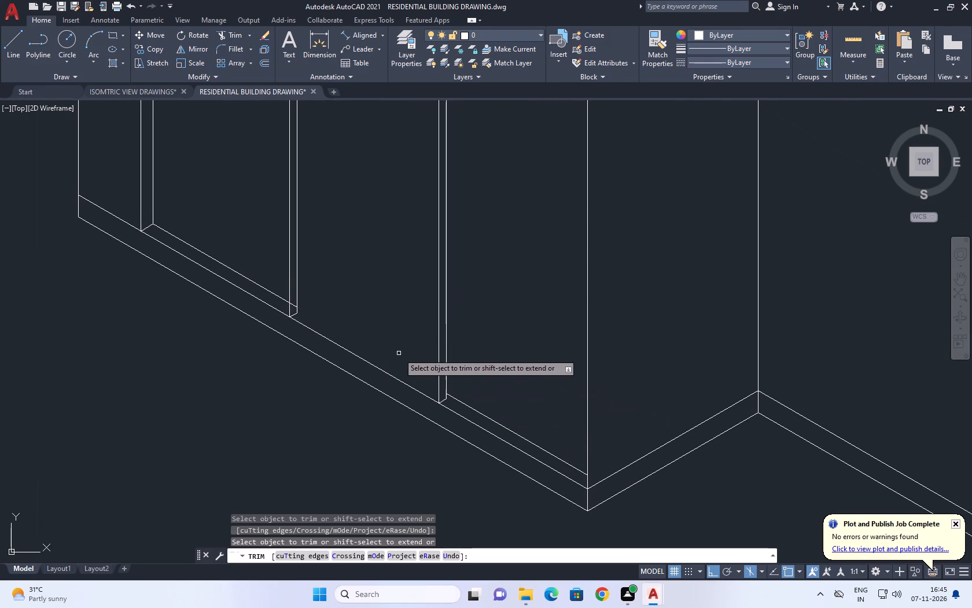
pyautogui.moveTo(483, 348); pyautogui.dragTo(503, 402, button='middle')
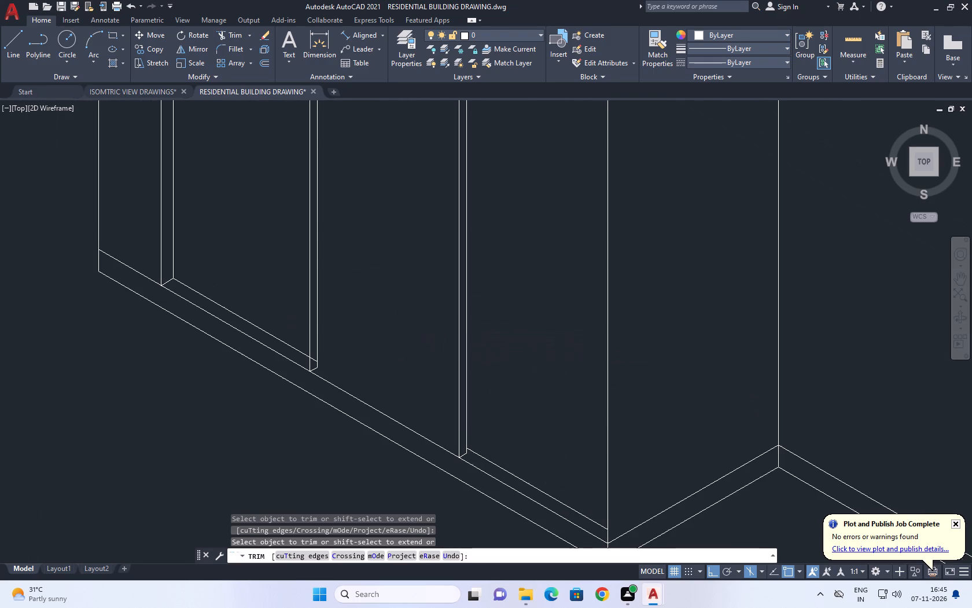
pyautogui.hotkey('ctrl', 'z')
# Trim the piece of the inner sill line that crosses the mullion between the first and middle panels.
pyautogui.scroll(-2, 424, 302)
pyautogui.moveTo(347, 269); pyautogui.dragTo(466, 390, button='middle')
pyautogui.scroll(2, 344, 342)
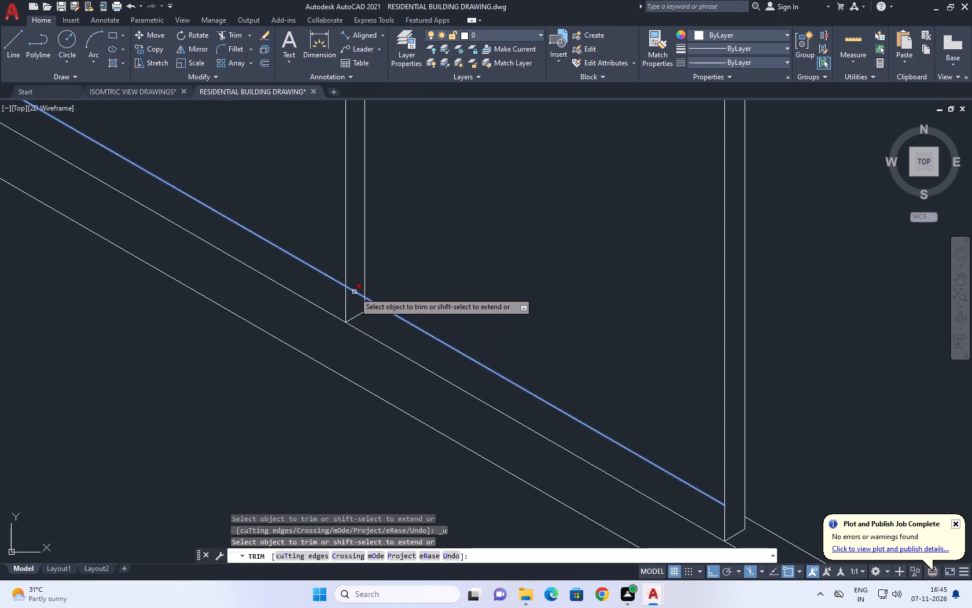
pyautogui.click(354, 290)
pyautogui.scroll(-3, 370, 313)
pyautogui.rightClick(315, 250)
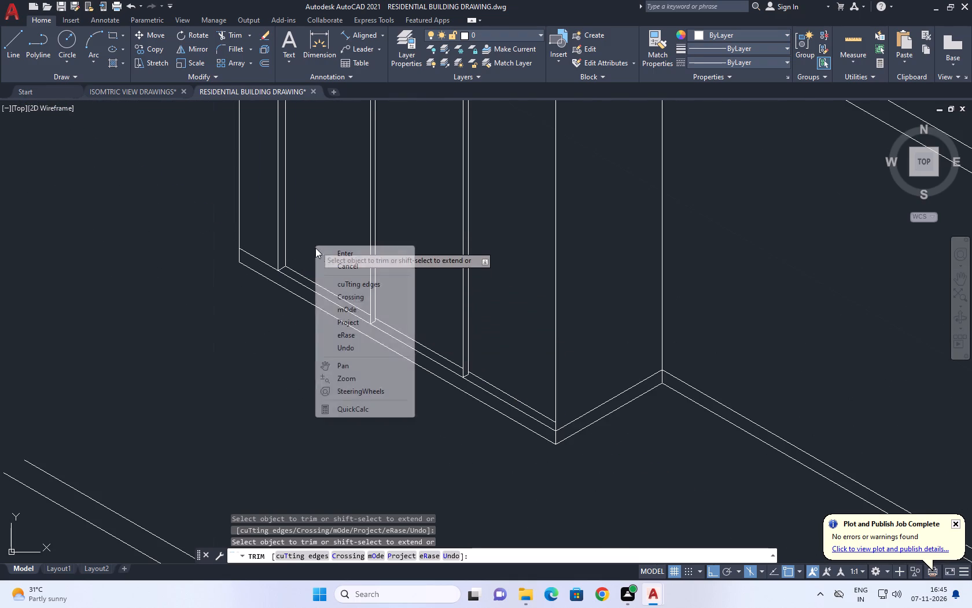
pyautogui.click(338, 264)
# Move the middle panel's sill line segment down so its upper end meets the adjoining mullion's inner foot corner.
pyautogui.scroll(3, 331, 287)
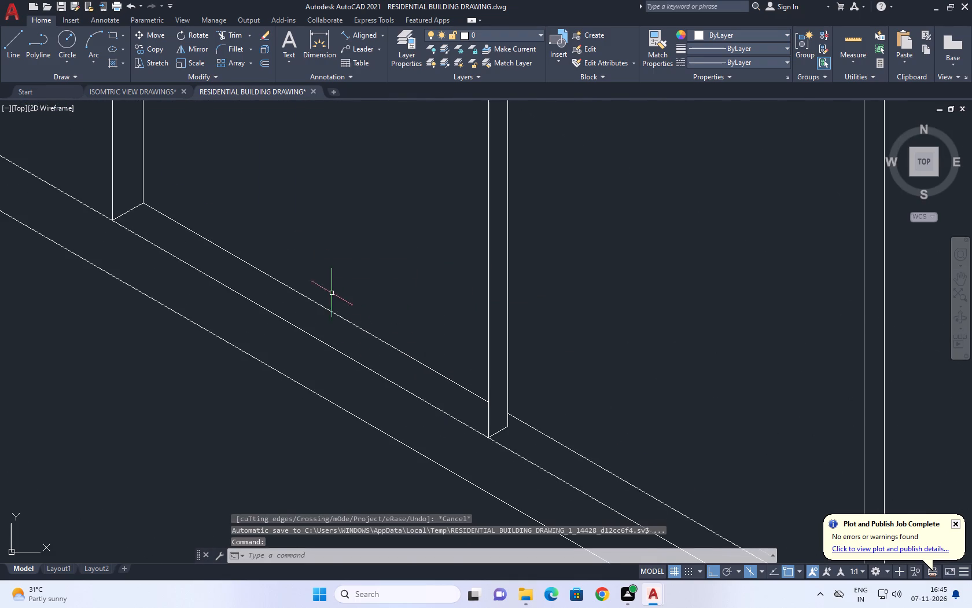
pyautogui.click(557, 432)
pyautogui.click(539, 448)
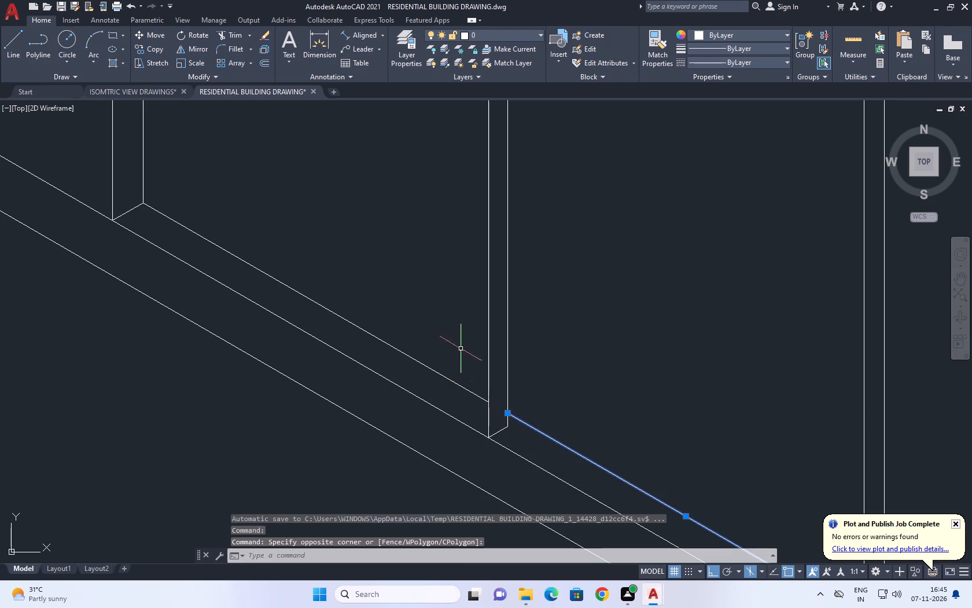
pyautogui.click(162, 32)
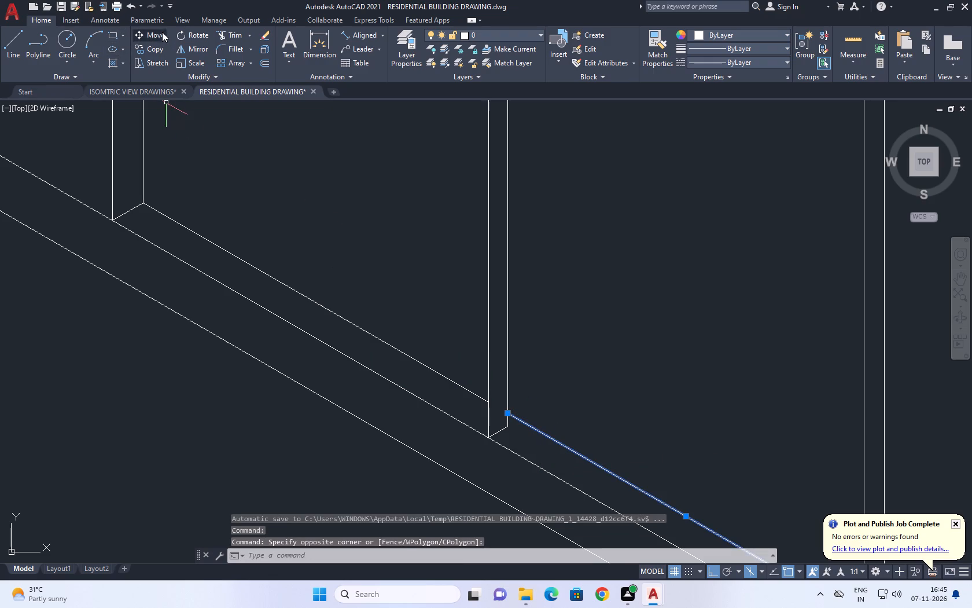
pyautogui.click(507, 415)
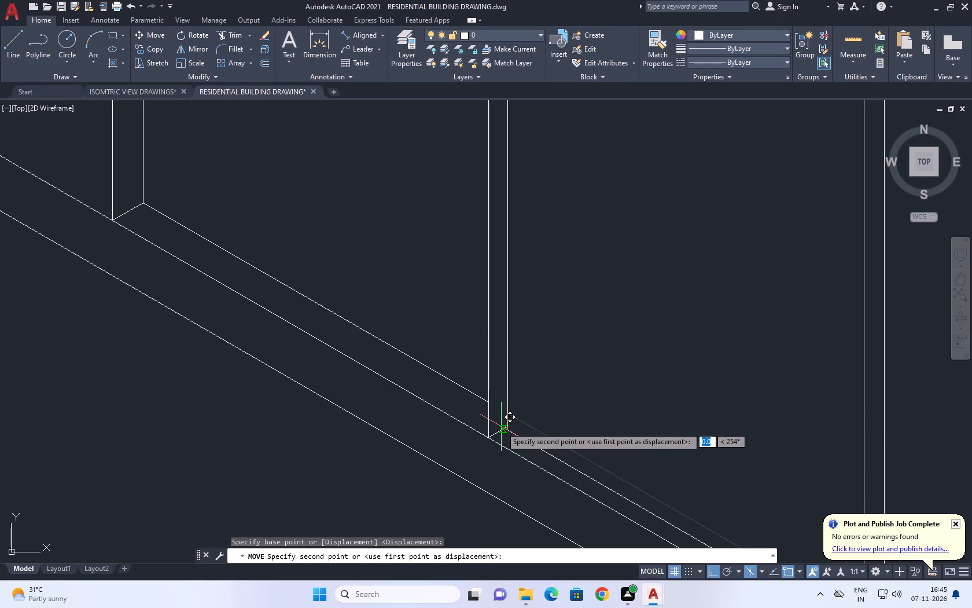
pyautogui.click(505, 427)
pyautogui.scroll(-2, 514, 365)
# Move the last panel's sill line segment down so its upper end meets the adjoining mullion's inner foot corner.
pyautogui.moveTo(602, 431); pyautogui.dragTo(413, 288, button='middle')
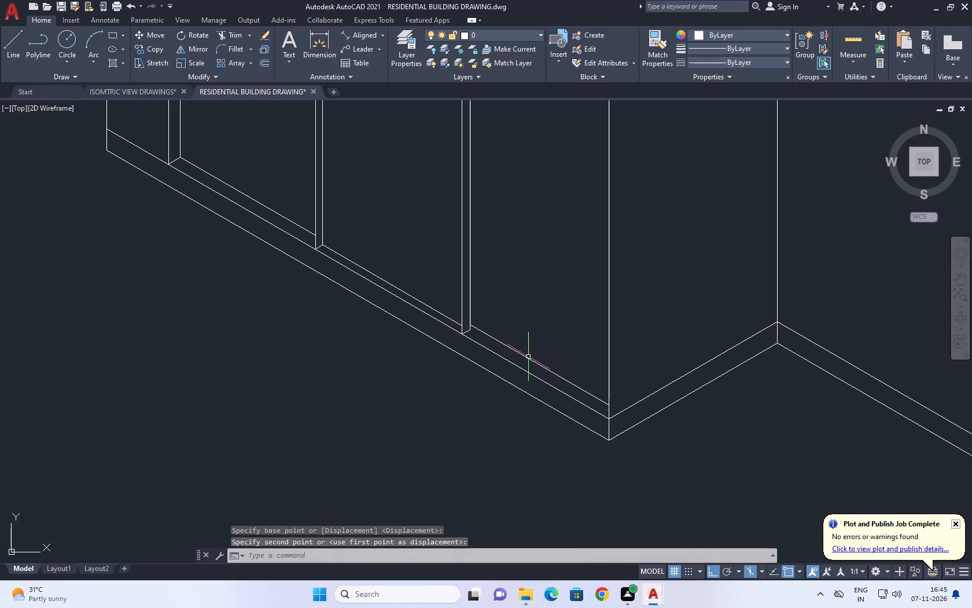
pyautogui.click(528, 355)
pyautogui.click(526, 358)
pyautogui.click(151, 31)
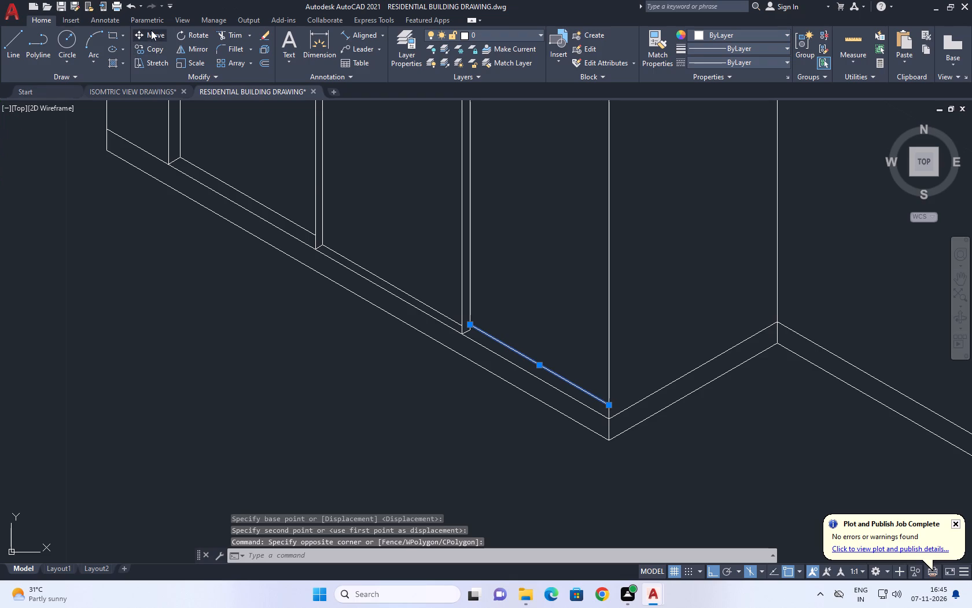
pyautogui.scroll(4, 484, 328)
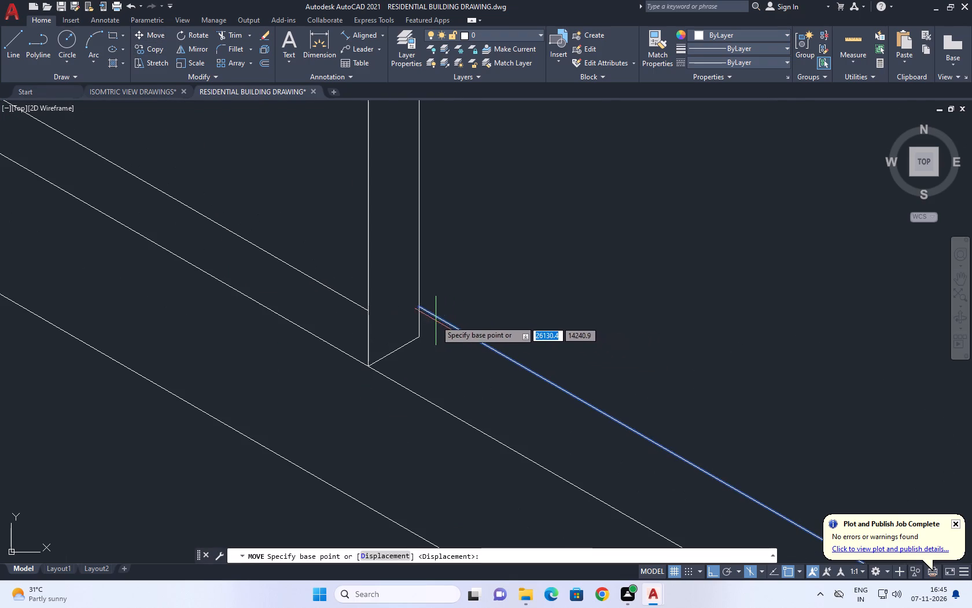
pyautogui.click(420, 308)
pyautogui.click(417, 340)
pyautogui.scroll(-3, 445, 318)
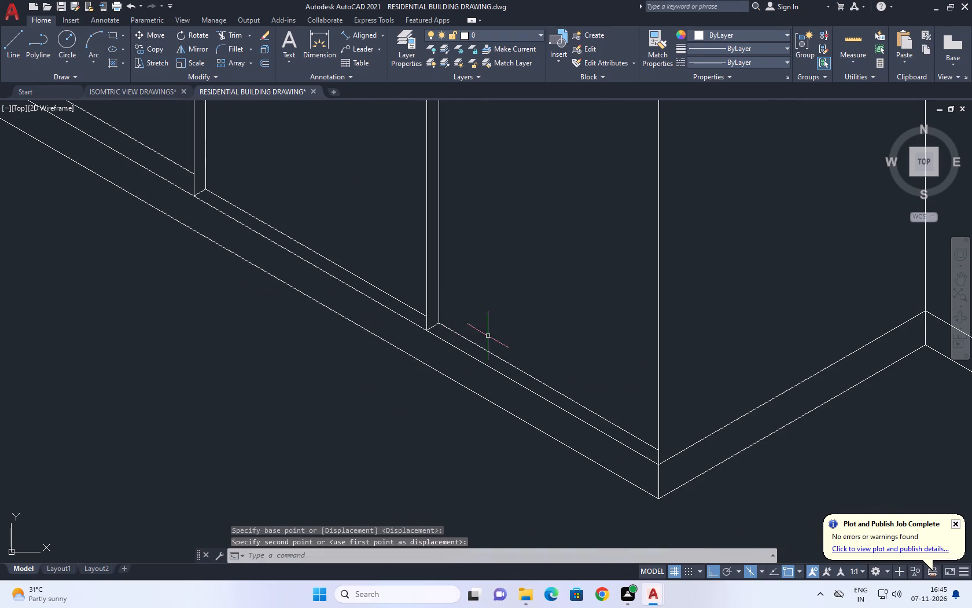
# Examine how the inner sill line segments meet the mullion feet across the three-panel opening.
pyautogui.moveTo(510, 349); pyautogui.dragTo(560, 412, button='middle')
pyautogui.moveTo(291, 306); pyautogui.dragTo(517, 341, button='middle')
pyautogui.moveTo(308, 301); pyautogui.dragTo(588, 340, button='middle')
pyautogui.moveTo(369, 207); pyautogui.dragTo(396, 281, button='middle')
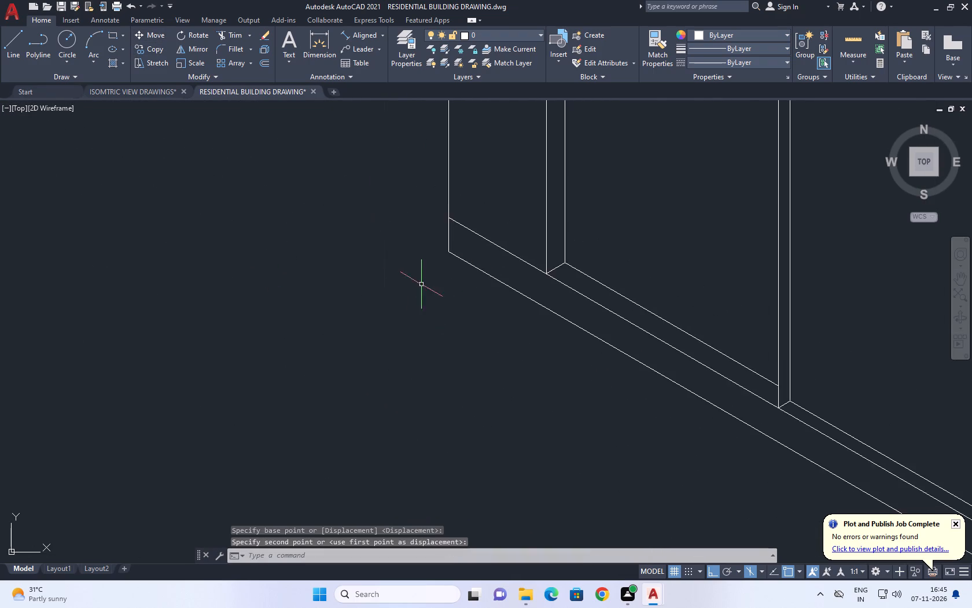
pyautogui.scroll(1, 475, 255)
pyautogui.moveTo(669, 316); pyautogui.dragTo(209, 253, button='middle')
pyautogui.scroll(1, 467, 394)
pyautogui.click(495, 395)
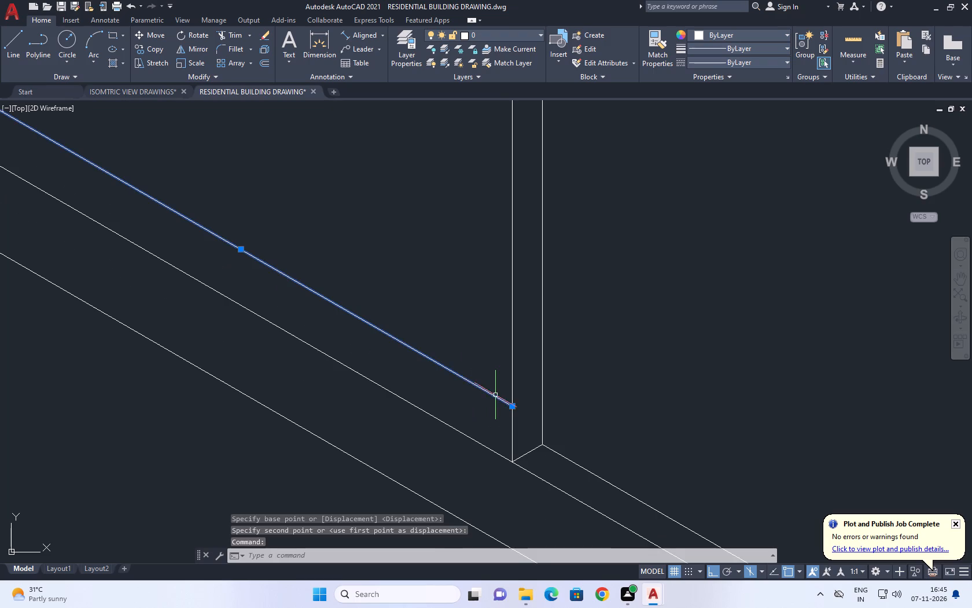
pyautogui.scroll(-3, 260, 189)
pyautogui.moveTo(342, 246); pyautogui.dragTo(352, 290, button='middle')
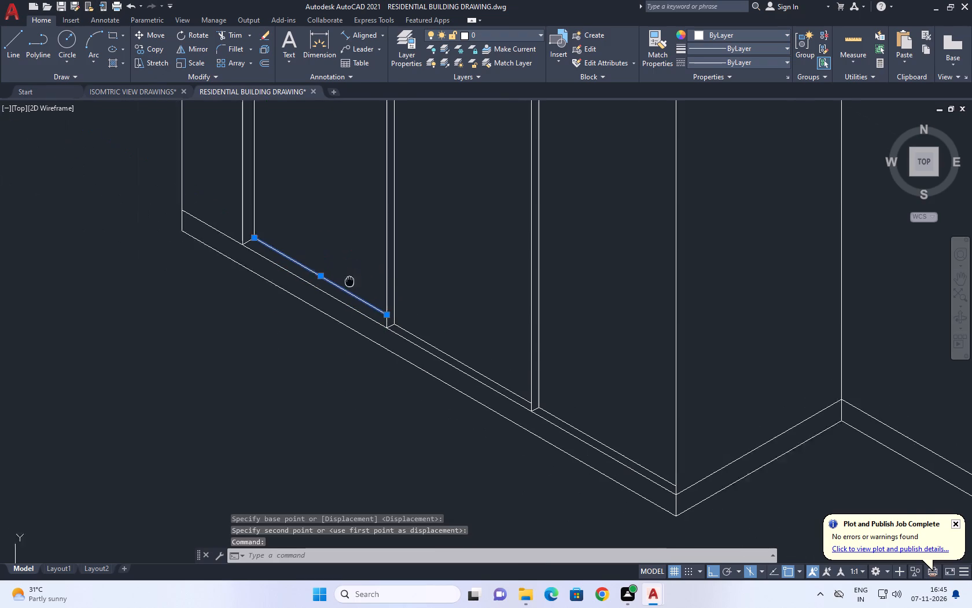
pyautogui.moveTo(352, 290); pyautogui.dragTo(362, 323, button='middle')
pyautogui.rightClick(446, 269)
pyautogui.click(484, 465)
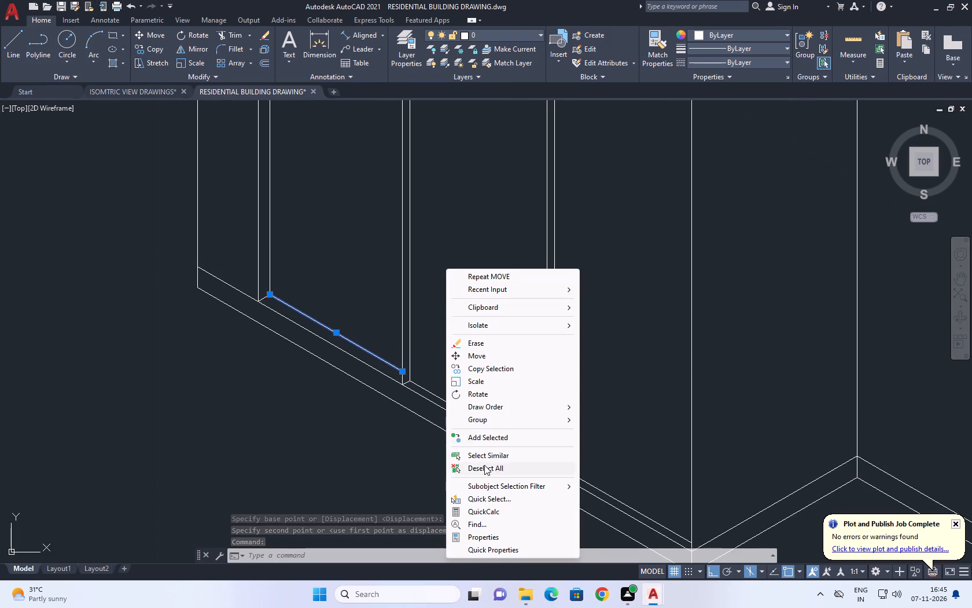
# Trim the corner vertical's stub between the three-panel opening's head line and the slab above.
pyautogui.scroll(-2, 452, 380)
pyautogui.moveTo(498, 341); pyautogui.dragTo(495, 354, button='middle')
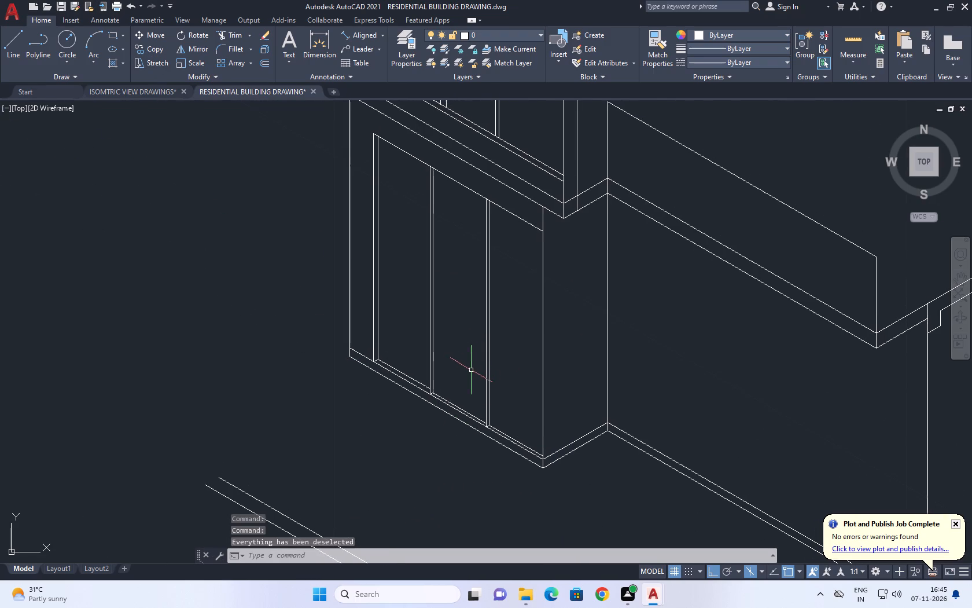
pyautogui.moveTo(410, 274); pyautogui.dragTo(416, 320, button='middle')
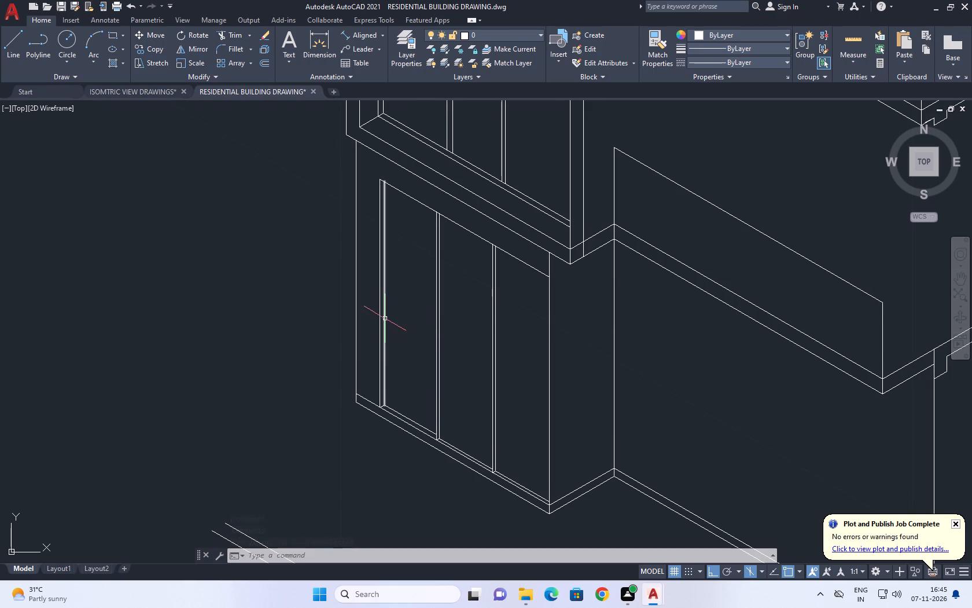
pyautogui.click(233, 32)
pyautogui.click(544, 258)
pyautogui.click(550, 270)
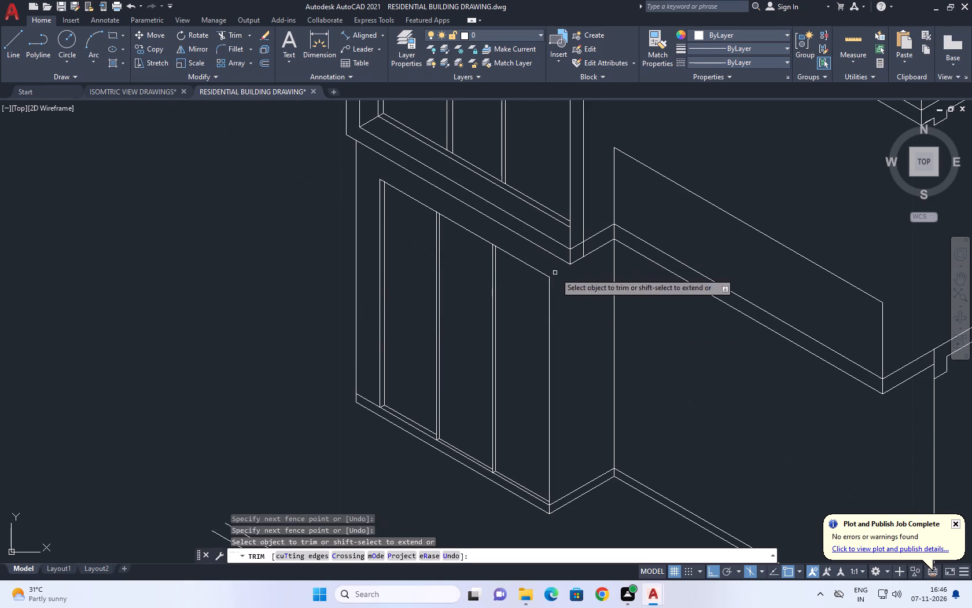
pyautogui.moveTo(571, 307); pyautogui.dragTo(510, 363, button='middle')
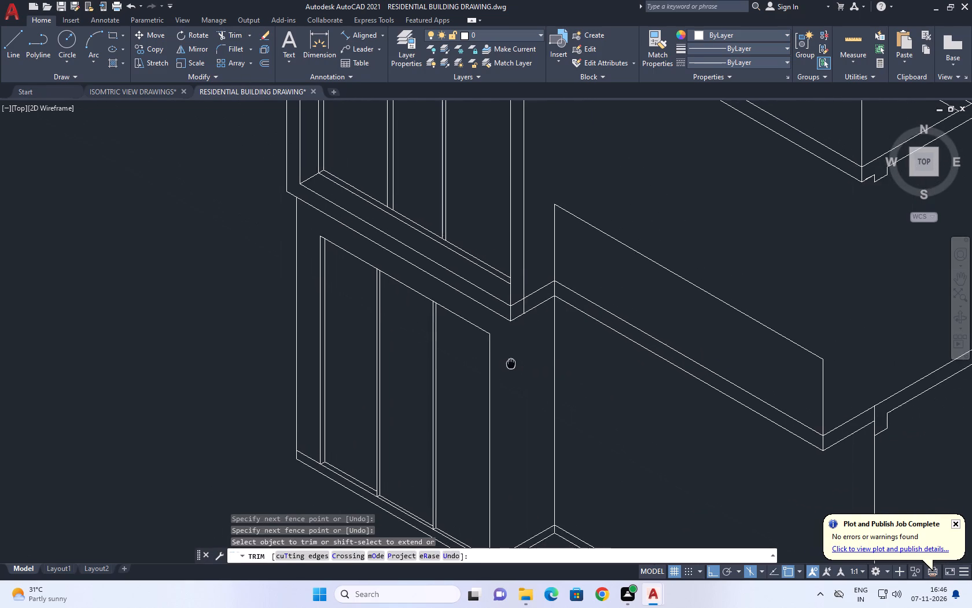
pyautogui.moveTo(510, 363); pyautogui.dragTo(510, 367, button='middle')
pyautogui.rightClick(601, 378)
pyautogui.click(635, 398)
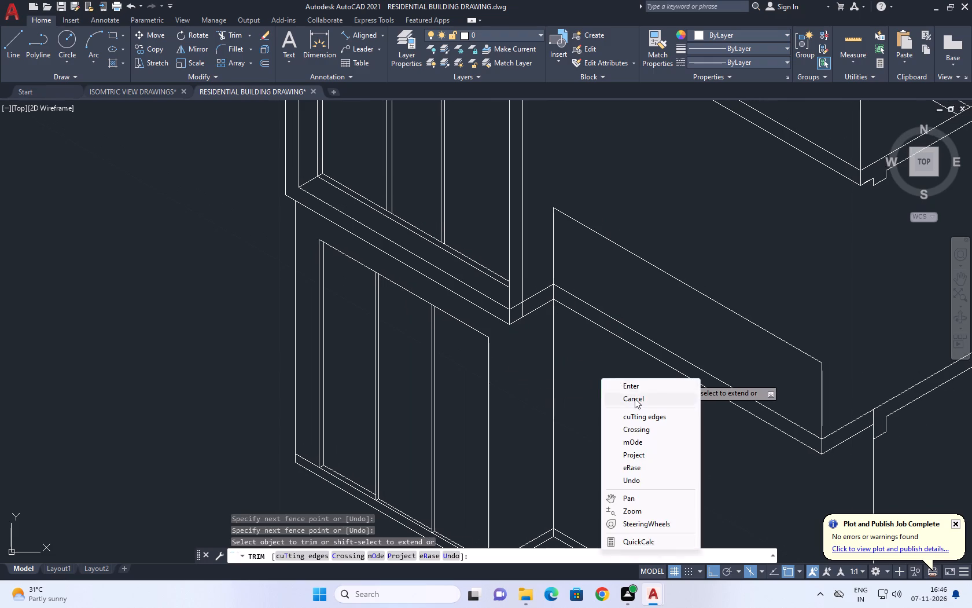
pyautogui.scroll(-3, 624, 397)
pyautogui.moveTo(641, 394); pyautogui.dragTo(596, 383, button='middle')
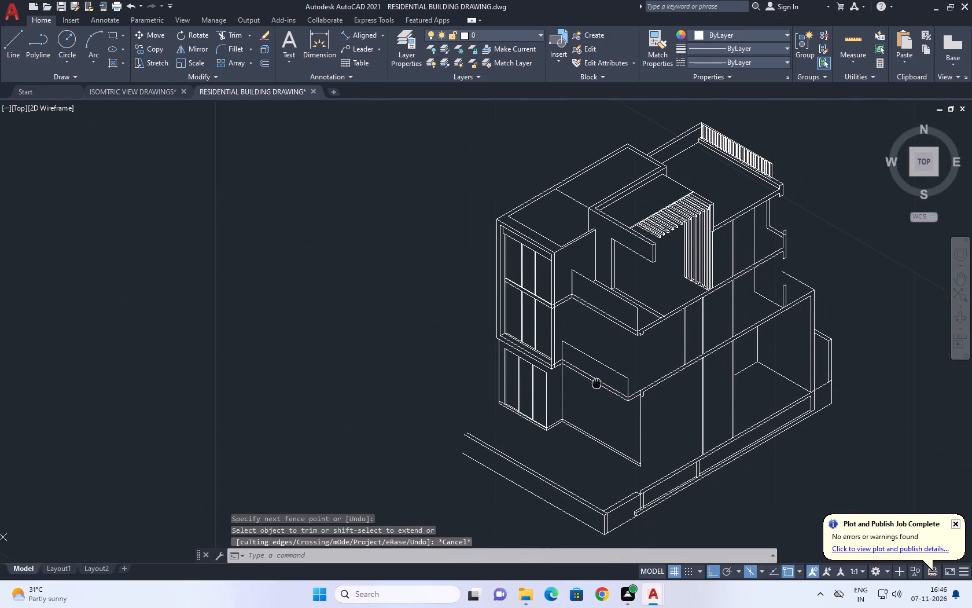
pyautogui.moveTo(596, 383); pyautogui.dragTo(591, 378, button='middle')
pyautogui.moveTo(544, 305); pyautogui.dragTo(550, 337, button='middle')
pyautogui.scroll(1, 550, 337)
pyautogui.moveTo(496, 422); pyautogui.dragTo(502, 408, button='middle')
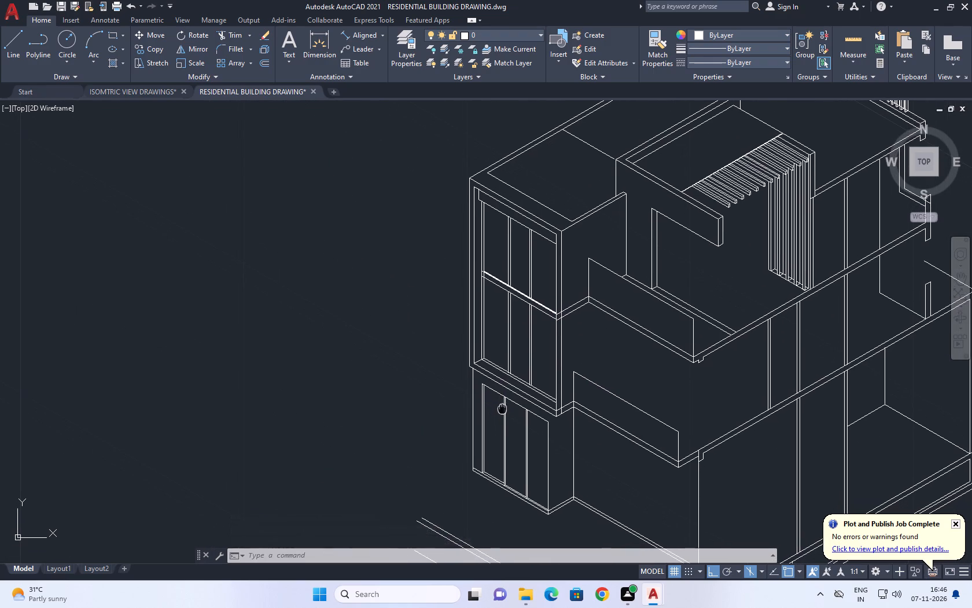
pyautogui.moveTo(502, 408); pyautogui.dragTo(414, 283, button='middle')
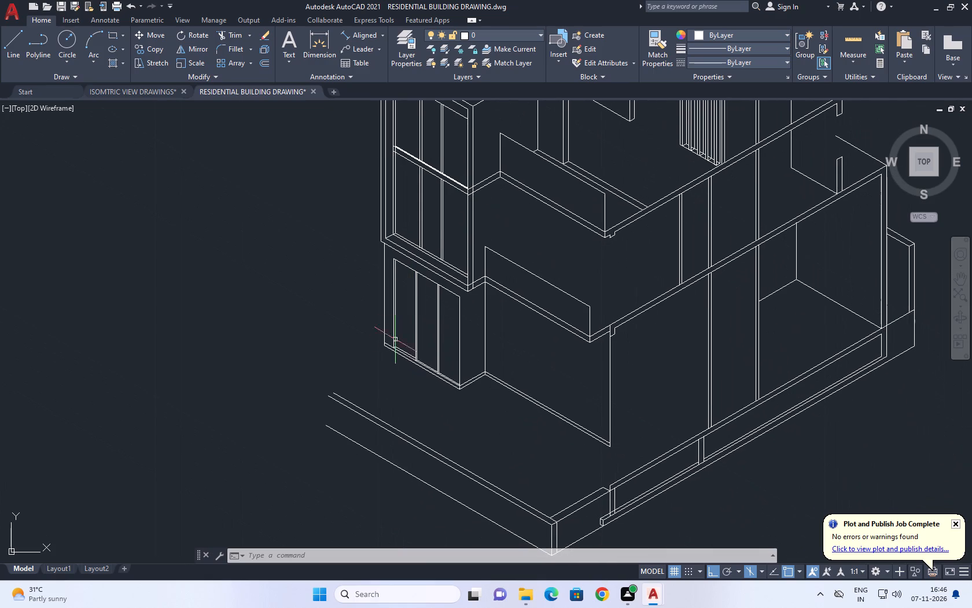
# Examine the boundary wall corner, the short return wall and the end of the plinth strip along the building's base.
pyautogui.moveTo(483, 422); pyautogui.dragTo(482, 377, button='middle')
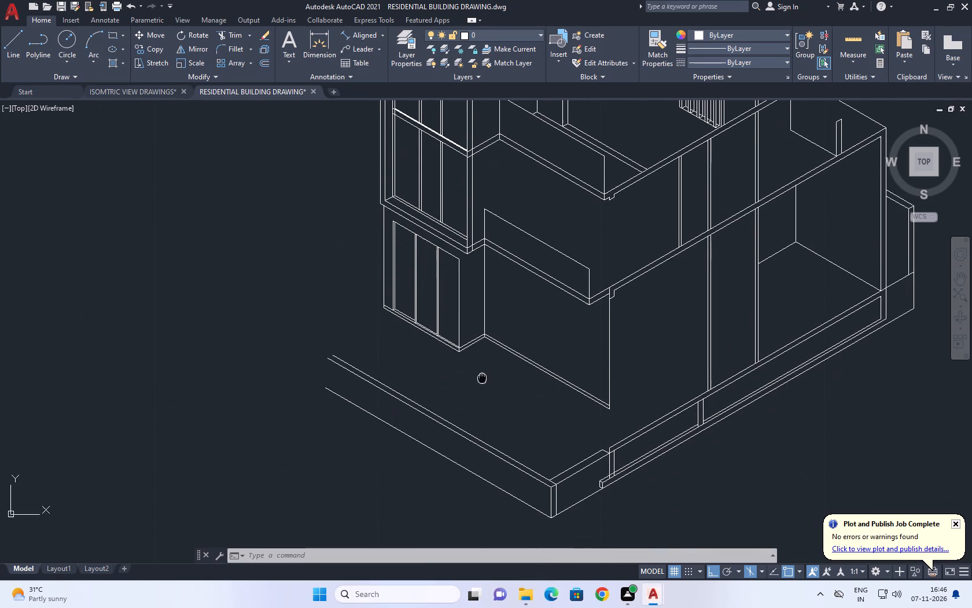
pyautogui.moveTo(482, 377); pyautogui.dragTo(488, 369, button='middle')
pyautogui.scroll(1, 598, 474)
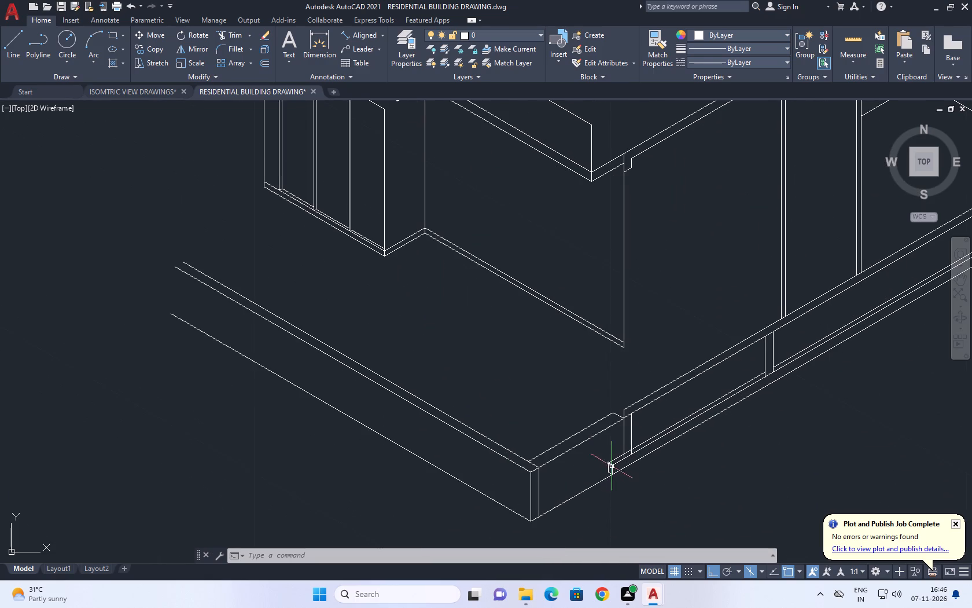
pyautogui.moveTo(612, 466); pyautogui.dragTo(477, 415, button='middle')
pyautogui.scroll(-1, 461, 416)
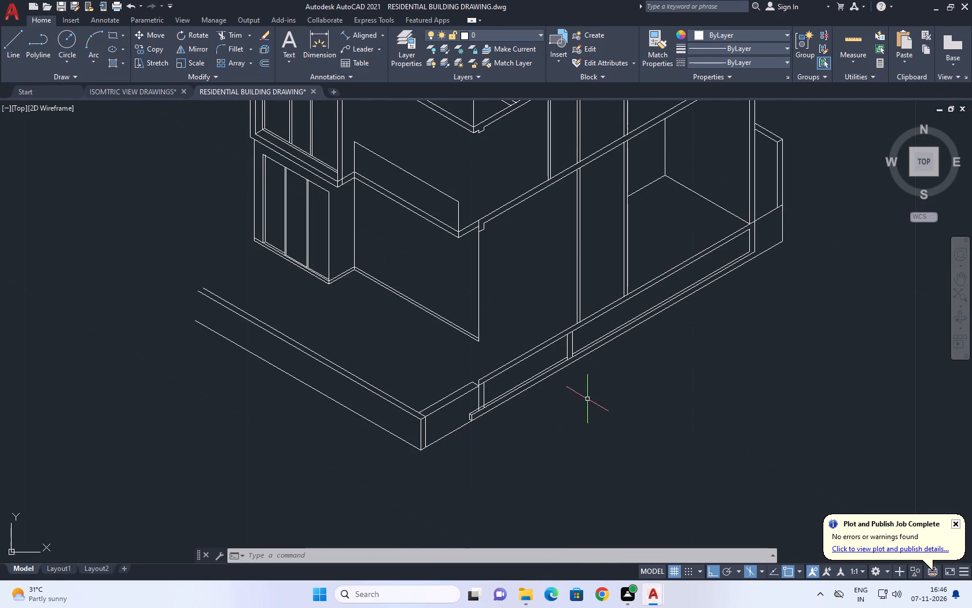
pyautogui.moveTo(587, 404); pyautogui.dragTo(559, 426, button='middle')
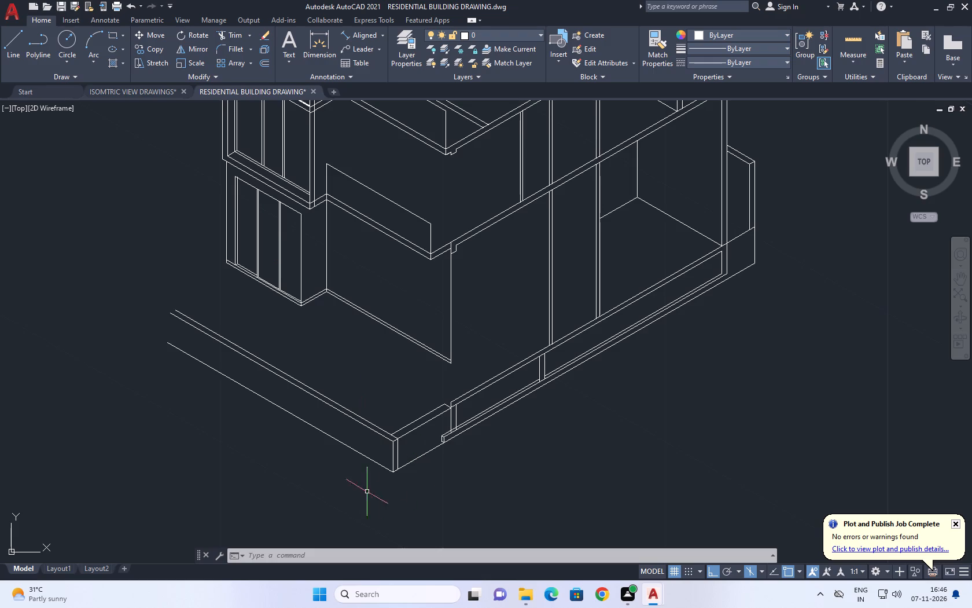
pyautogui.moveTo(362, 491); pyautogui.dragTo(388, 462, button='middle')
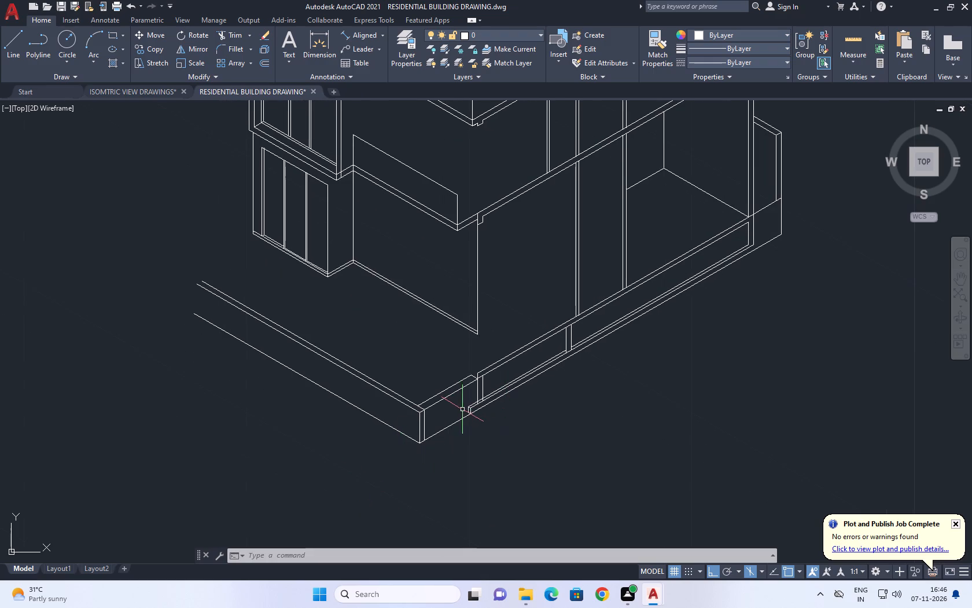
pyautogui.scroll(2, 454, 384)
pyautogui.moveTo(472, 471); pyautogui.dragTo(470, 435, button='middle')
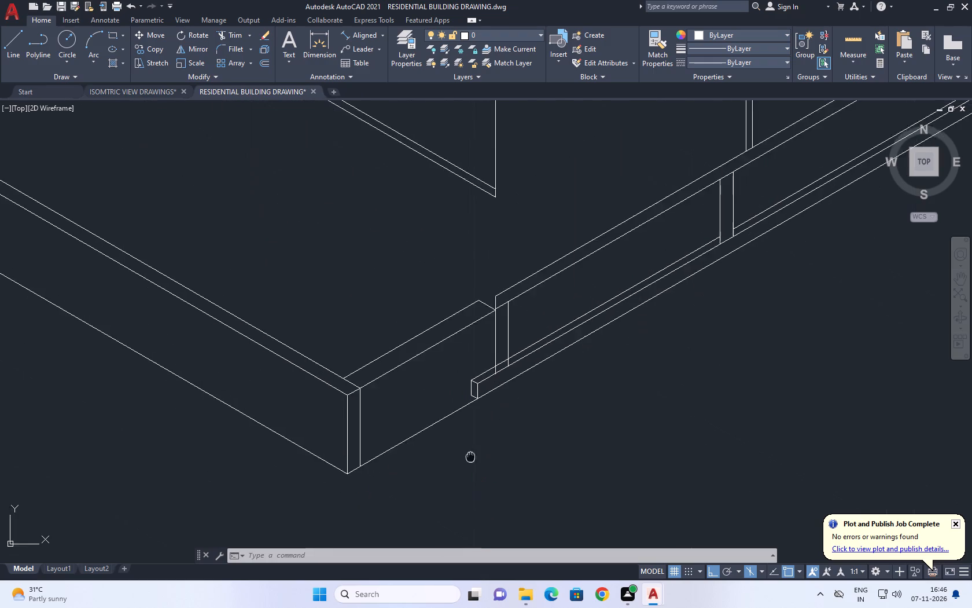
pyautogui.moveTo(470, 435); pyautogui.dragTo(464, 389, button='middle')
pyautogui.scroll(2, 481, 339)
pyautogui.moveTo(410, 229); pyautogui.dragTo(451, 329, button='middle')
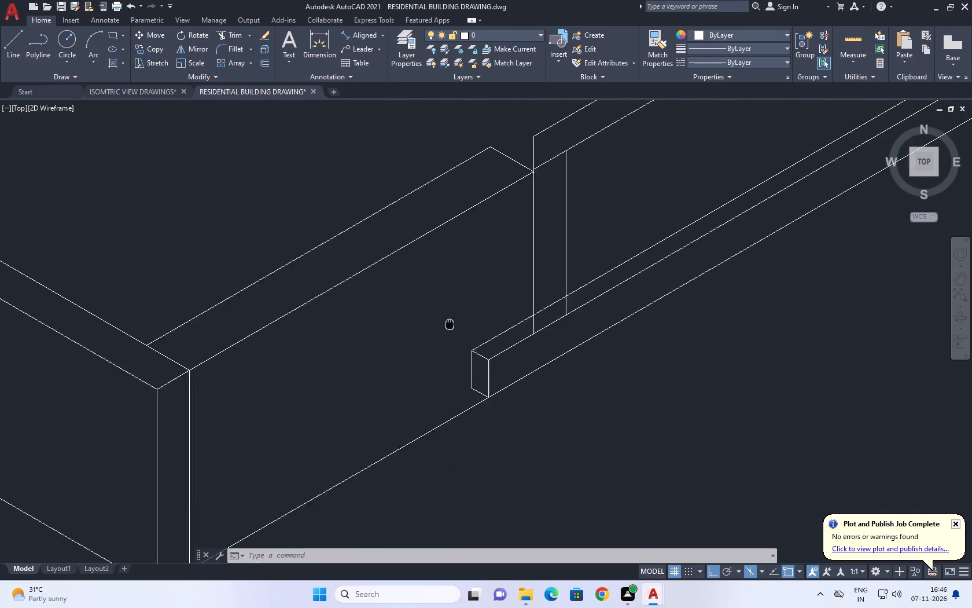
pyautogui.moveTo(451, 329); pyautogui.dragTo(458, 349, button='middle')
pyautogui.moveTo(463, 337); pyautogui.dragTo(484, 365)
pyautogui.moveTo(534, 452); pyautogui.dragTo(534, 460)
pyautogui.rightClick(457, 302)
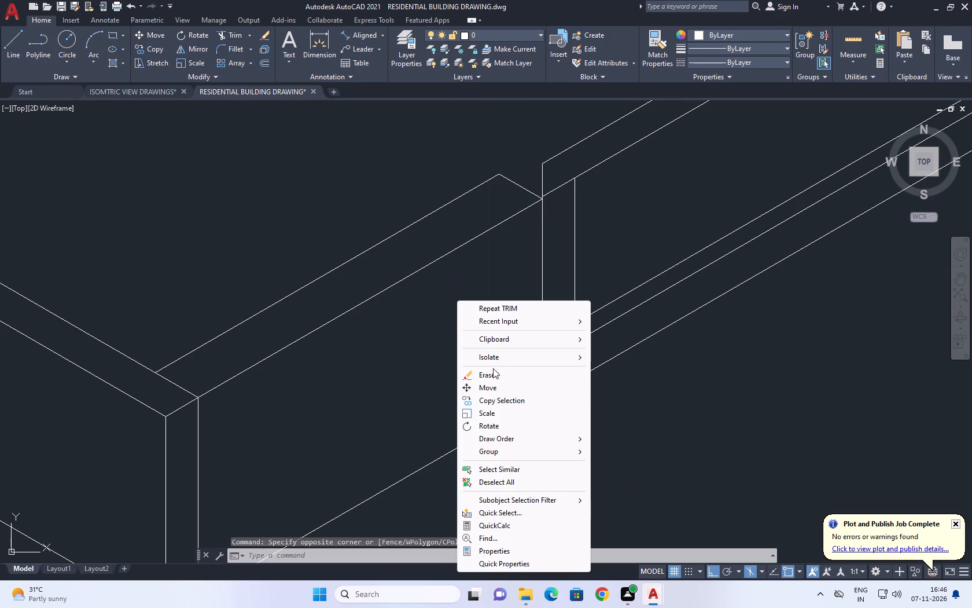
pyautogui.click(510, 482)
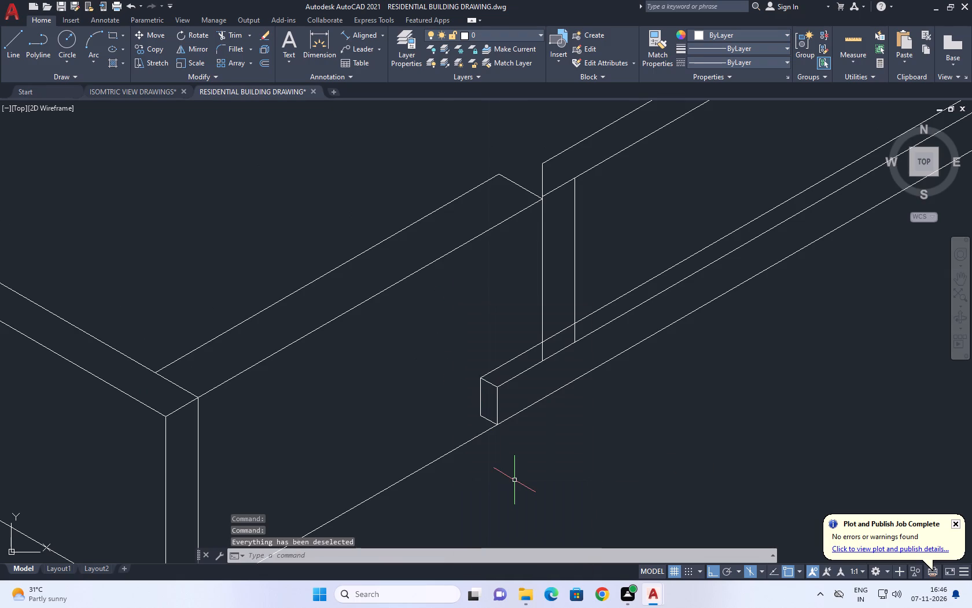
# Extend the plinth strip's far upper edge with a 0.226 line from the corner vertical's foot, plus a vertical line down past the base edge.
pyautogui.scroll(-3, 484, 218)
pyautogui.moveTo(612, 264); pyautogui.dragTo(508, 387, button='middle')
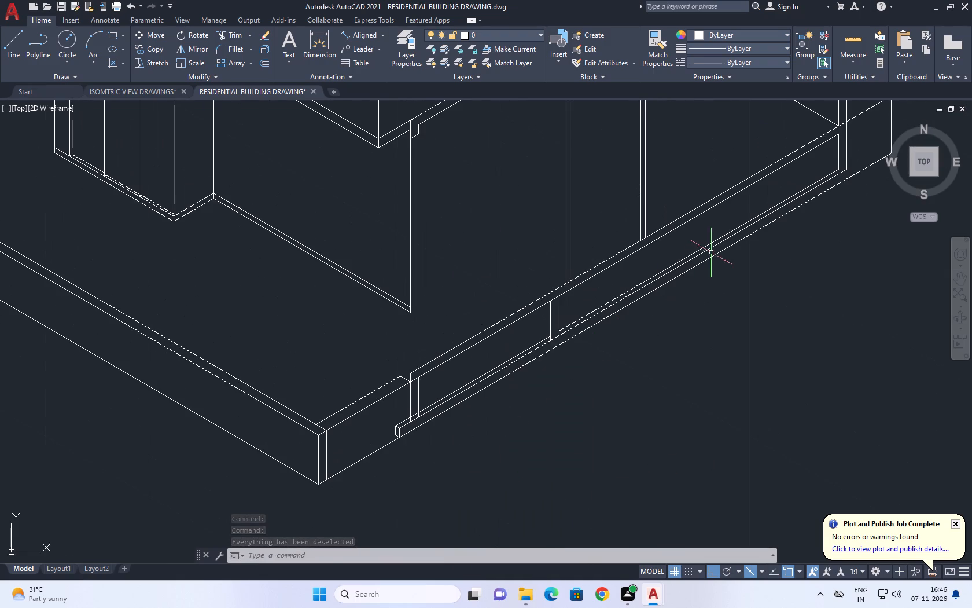
pyautogui.moveTo(711, 252); pyautogui.dragTo(630, 422, button='middle')
pyautogui.scroll(-1, 630, 422)
pyautogui.scroll(1, 691, 345)
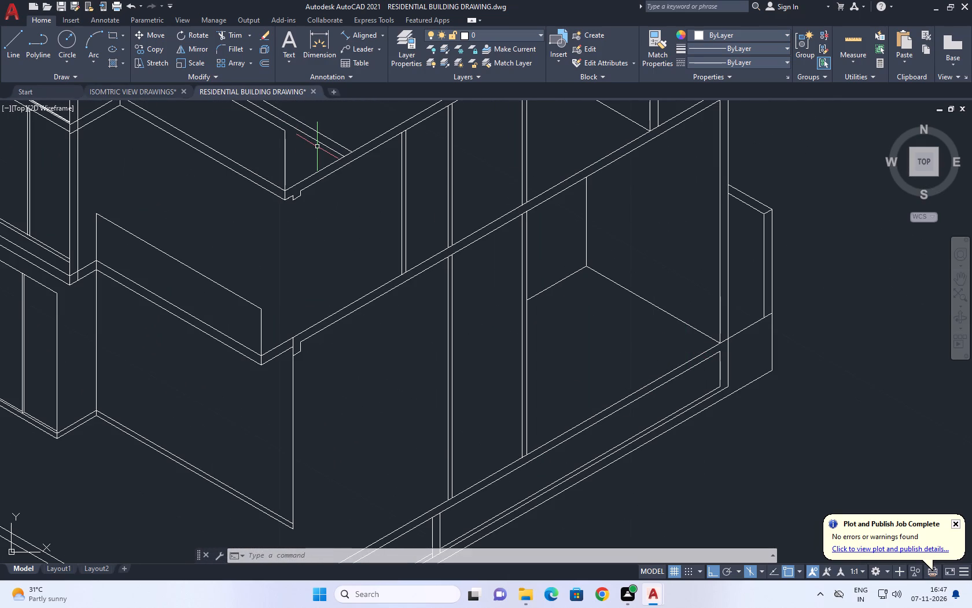
pyautogui.click(10, 45)
pyautogui.scroll(2, 737, 399)
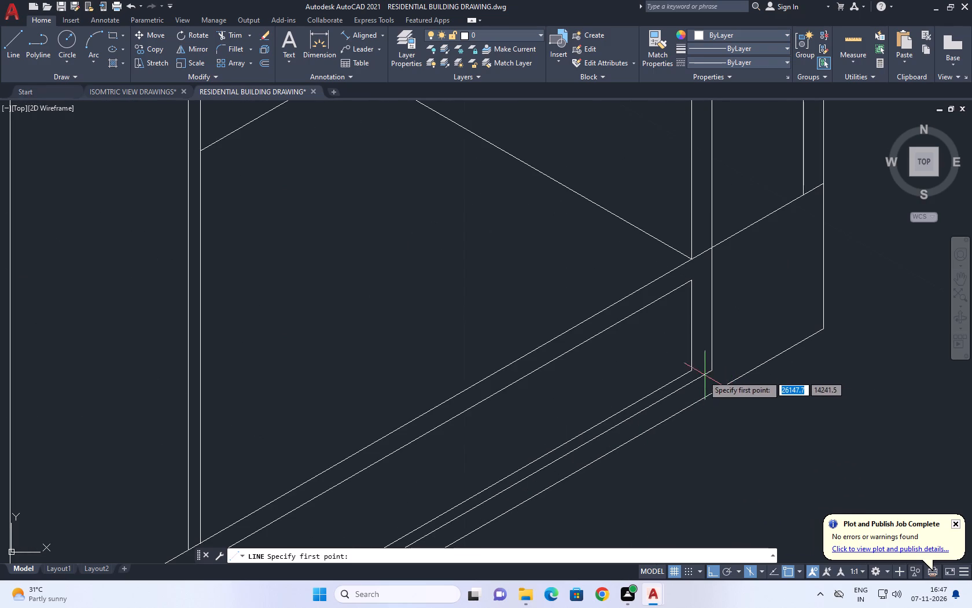
pyautogui.click(712, 369)
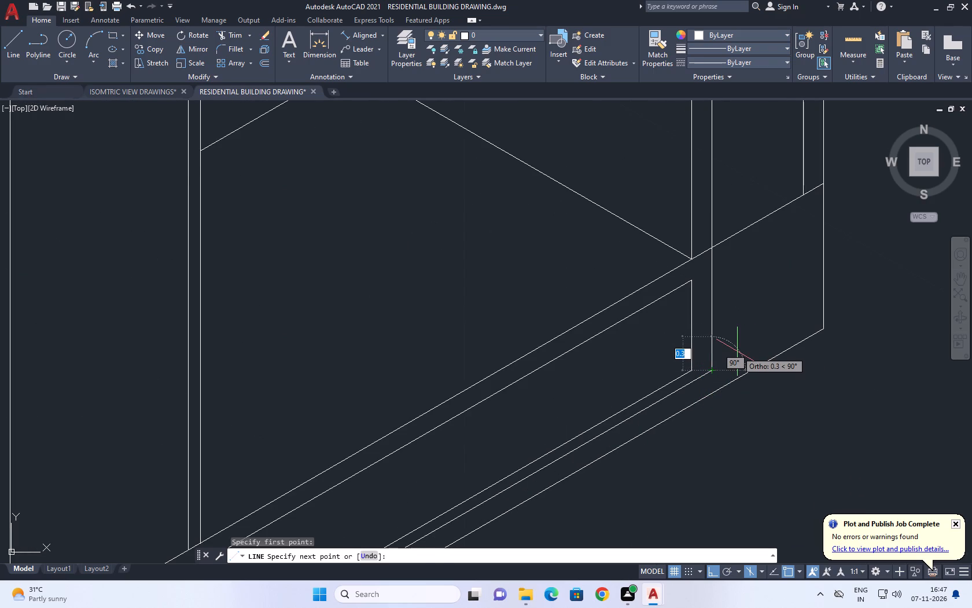
pyautogui.press('F5')
pyautogui.write('0.0')
pyautogui.press('BackSpace')
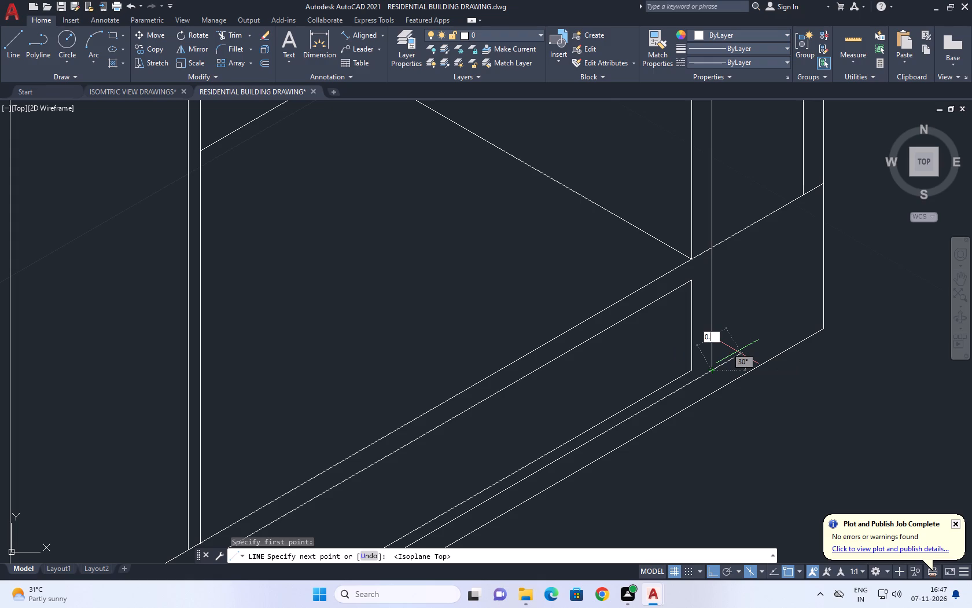
pyautogui.write('226')
pyautogui.press('Return')
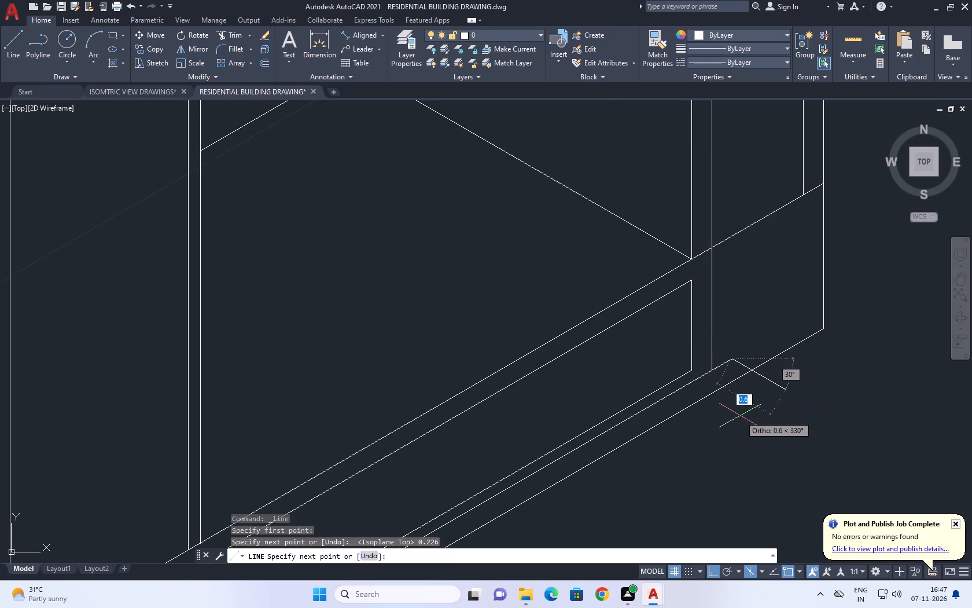
pyautogui.press('F5')
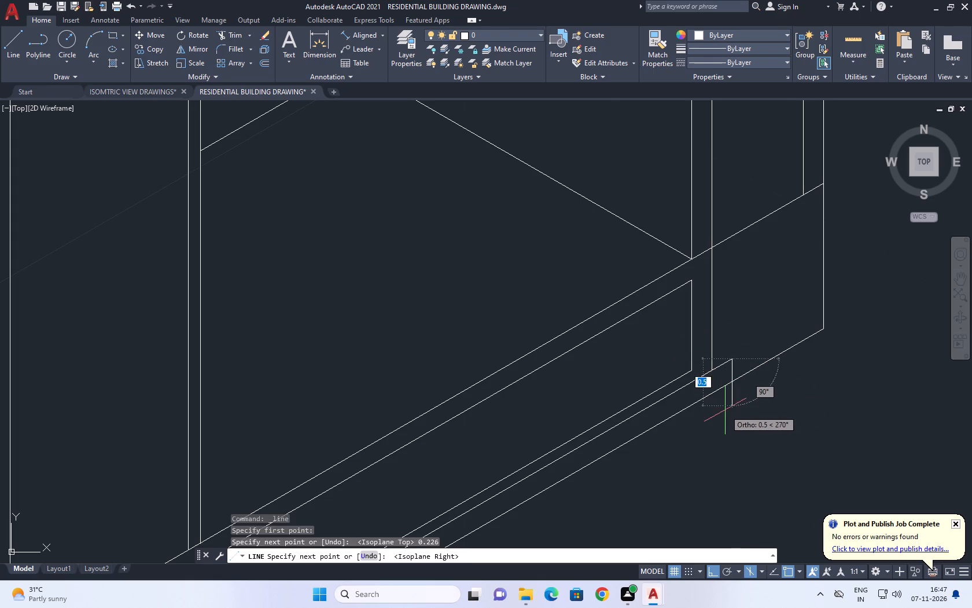
pyautogui.click(728, 405)
pyautogui.rightClick(790, 393)
pyautogui.click(831, 410)
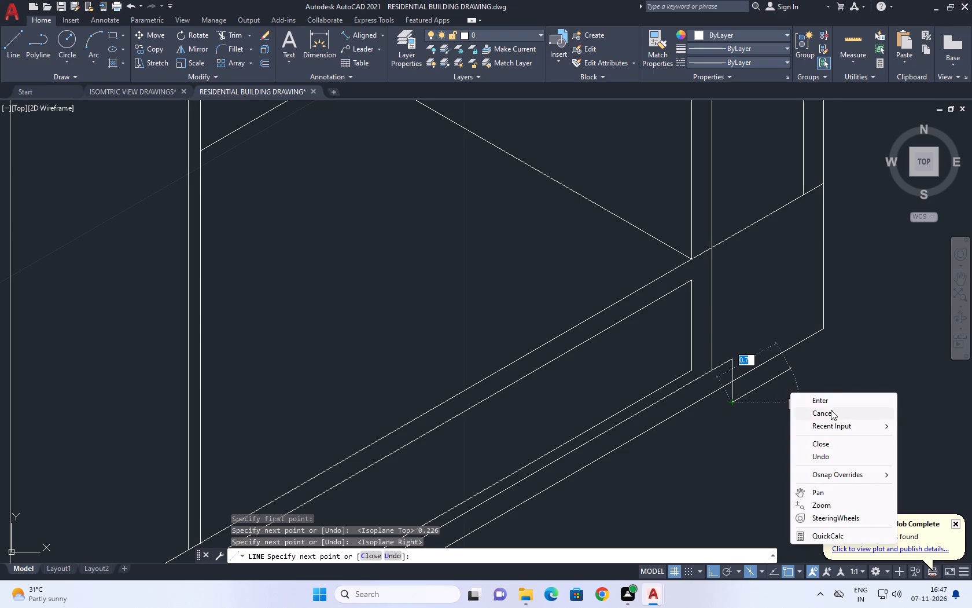
# Trim the new vertical line's overshoot below the base edge at the plinth strip's far end.
pyautogui.moveTo(855, 345); pyautogui.dragTo(834, 363, button='middle')
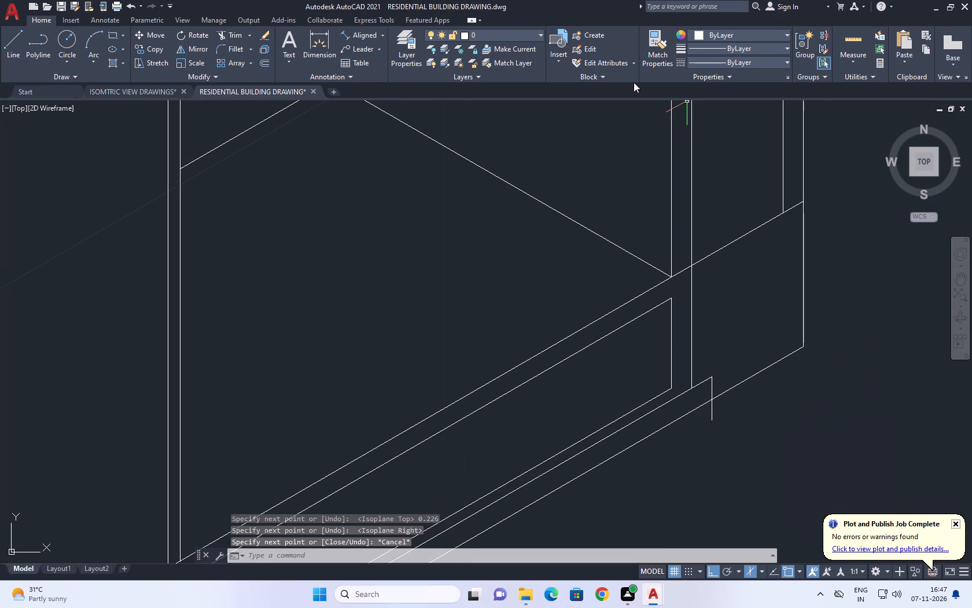
pyautogui.click(235, 32)
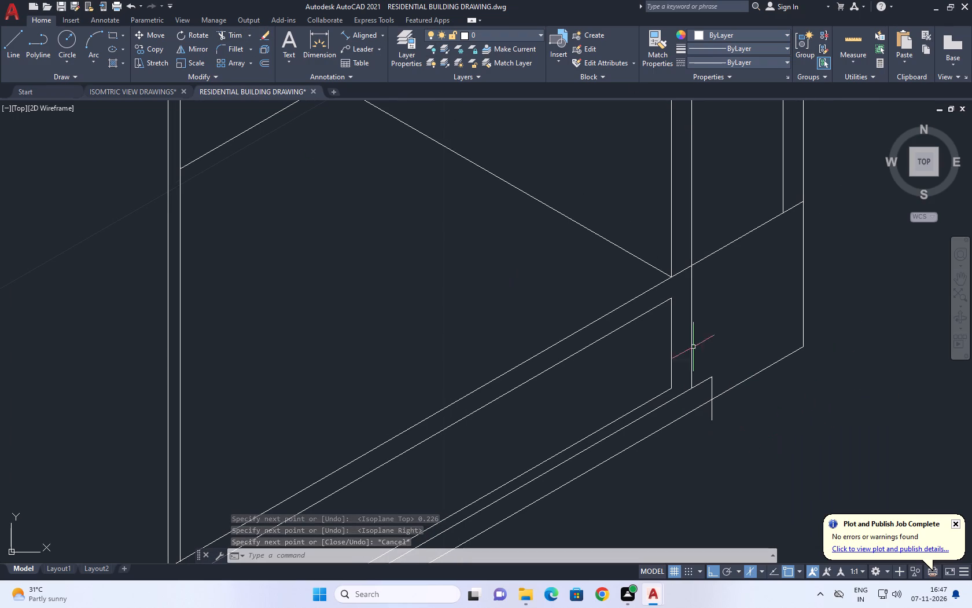
pyautogui.click(235, 34)
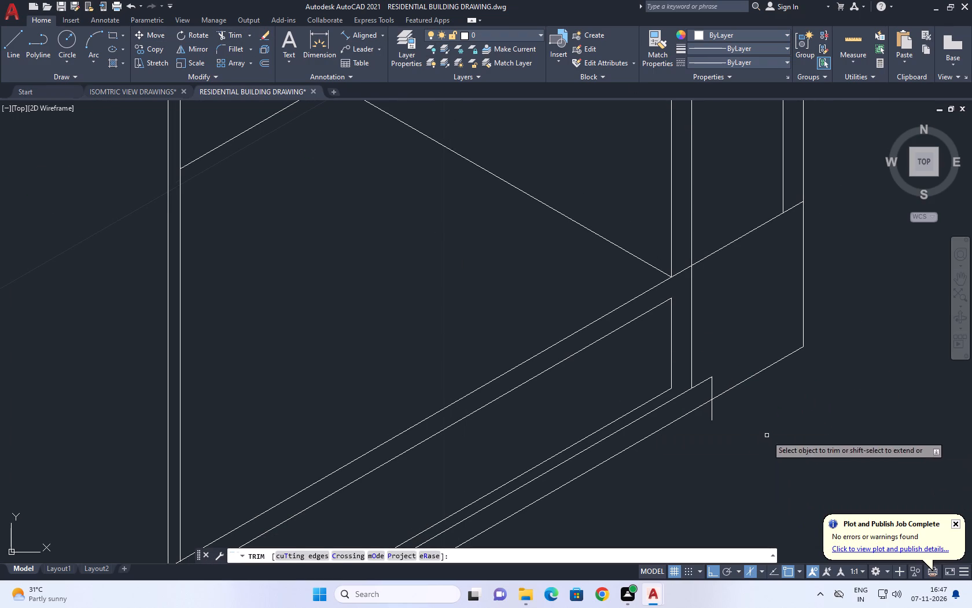
pyautogui.click(720, 405)
pyautogui.moveTo(691, 414); pyautogui.dragTo(690, 421)
pyautogui.rightClick(716, 415)
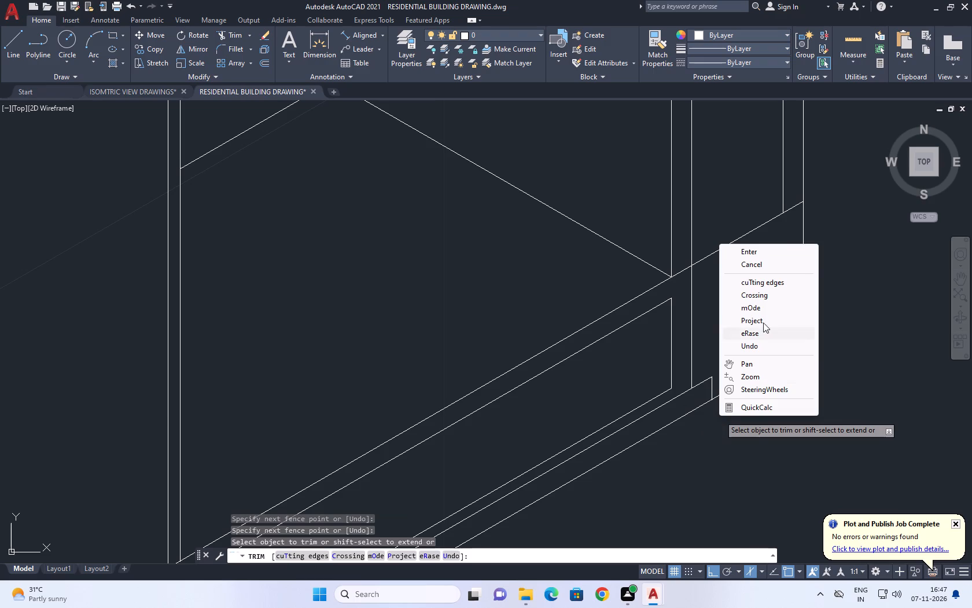
pyautogui.click(774, 263)
# Move the short return wall's two top edges and end line slightly straight down from the boundary wall corner.
pyautogui.scroll(-3, 690, 329)
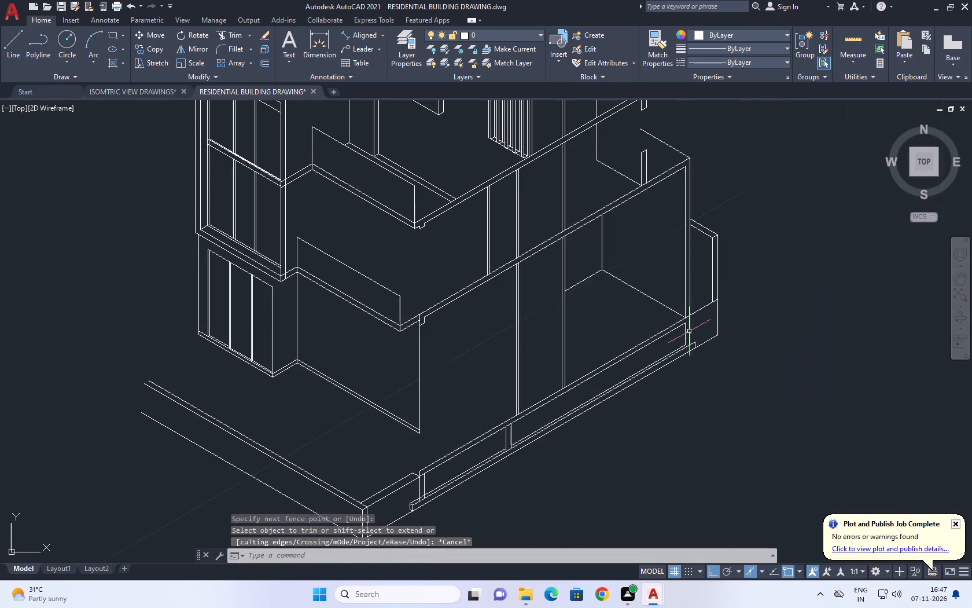
pyautogui.scroll(-1, 654, 376)
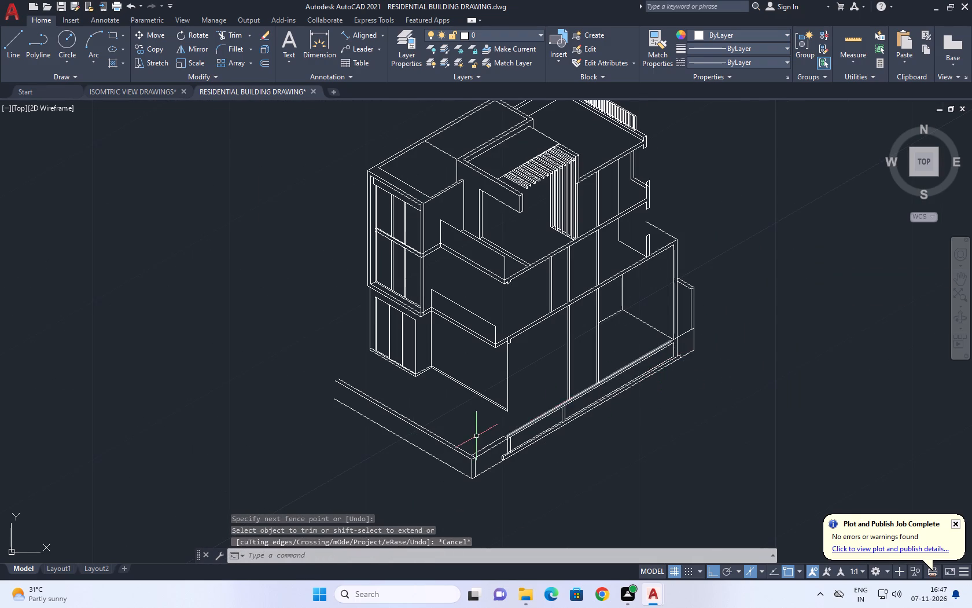
pyautogui.moveTo(469, 435); pyautogui.dragTo(564, 385, button='middle')
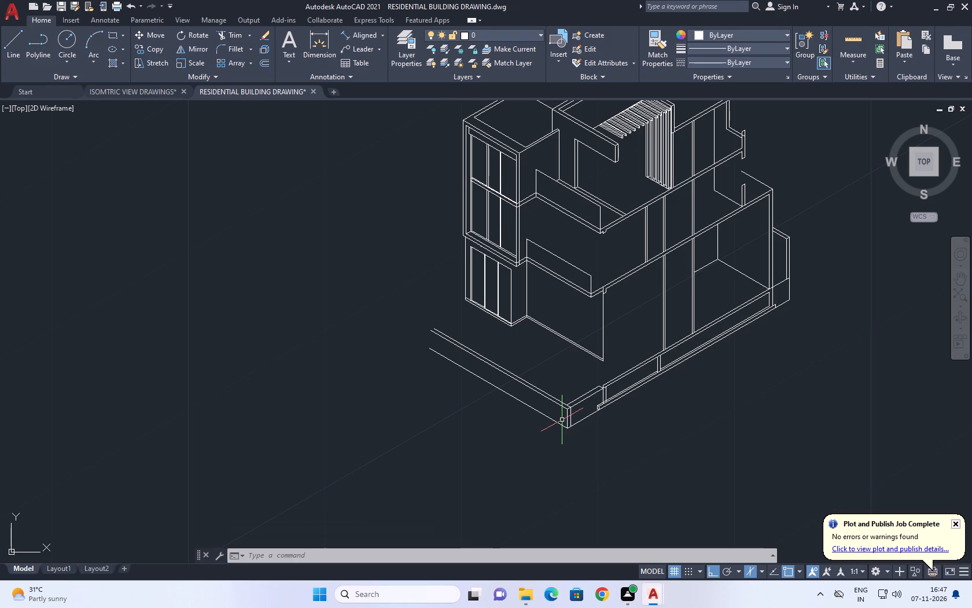
pyautogui.moveTo(528, 408); pyautogui.dragTo(526, 419, button='middle')
pyautogui.scroll(1, 526, 419)
pyautogui.scroll(2, 630, 445)
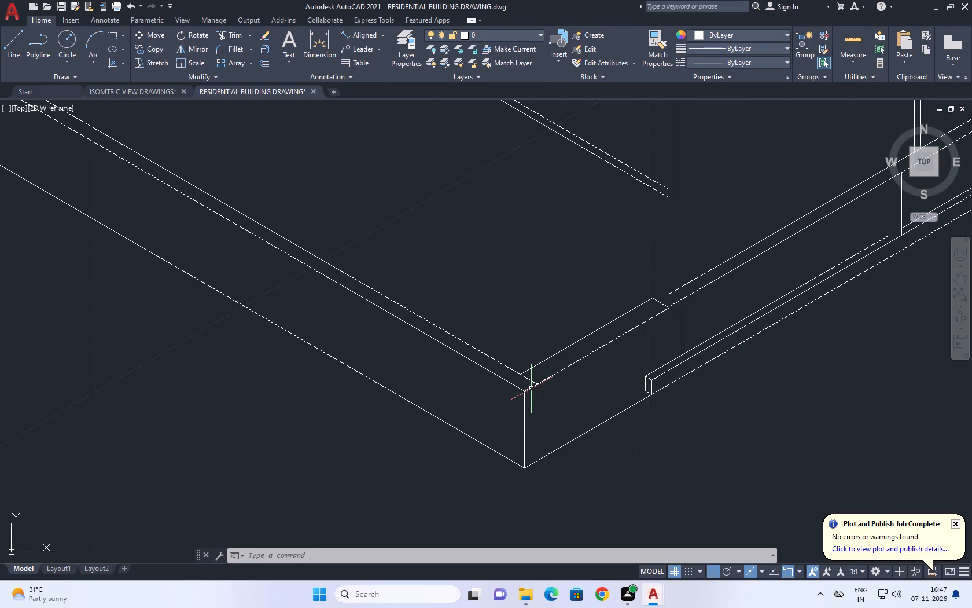
pyautogui.moveTo(467, 371); pyautogui.dragTo(507, 404, button='middle')
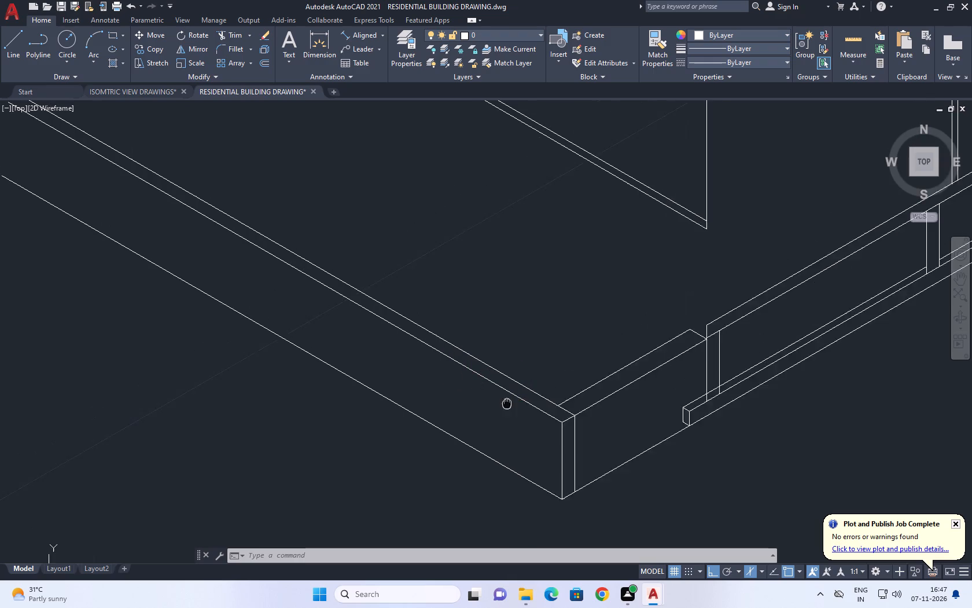
pyautogui.moveTo(507, 404); pyautogui.dragTo(533, 416, button='middle')
pyautogui.scroll(1, 609, 464)
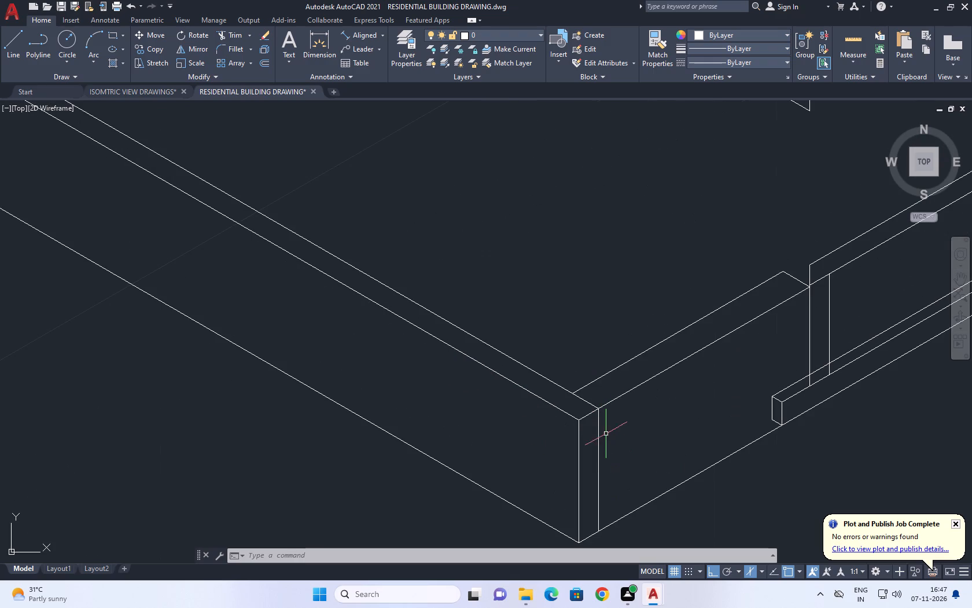
pyautogui.moveTo(643, 416); pyautogui.dragTo(639, 404)
pyautogui.click(616, 349)
pyautogui.moveTo(673, 319); pyautogui.dragTo(671, 332, button='middle')
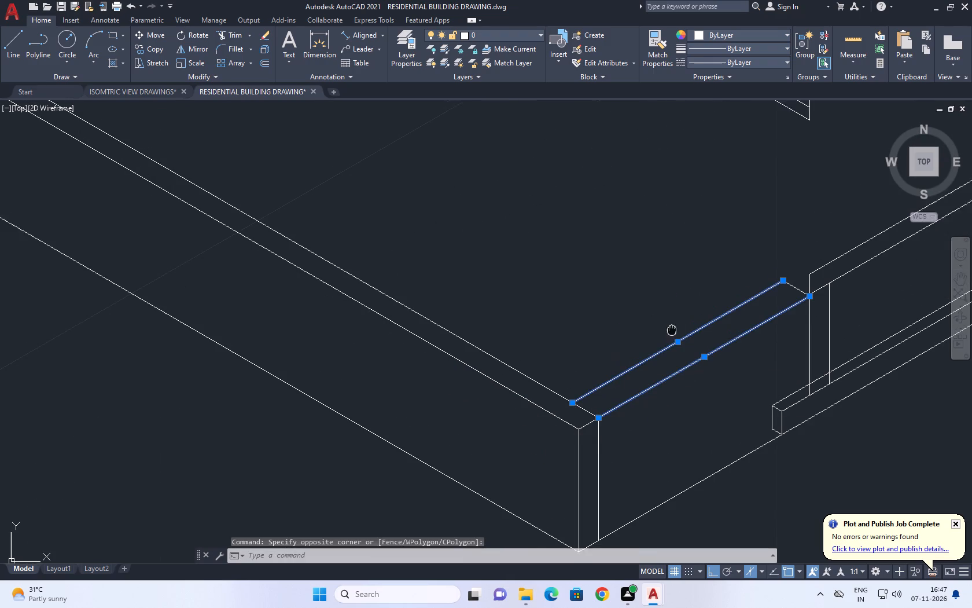
pyautogui.moveTo(671, 332); pyautogui.dragTo(595, 360, button='middle')
pyautogui.scroll(-2, 603, 358)
pyautogui.scroll(2, 562, 393)
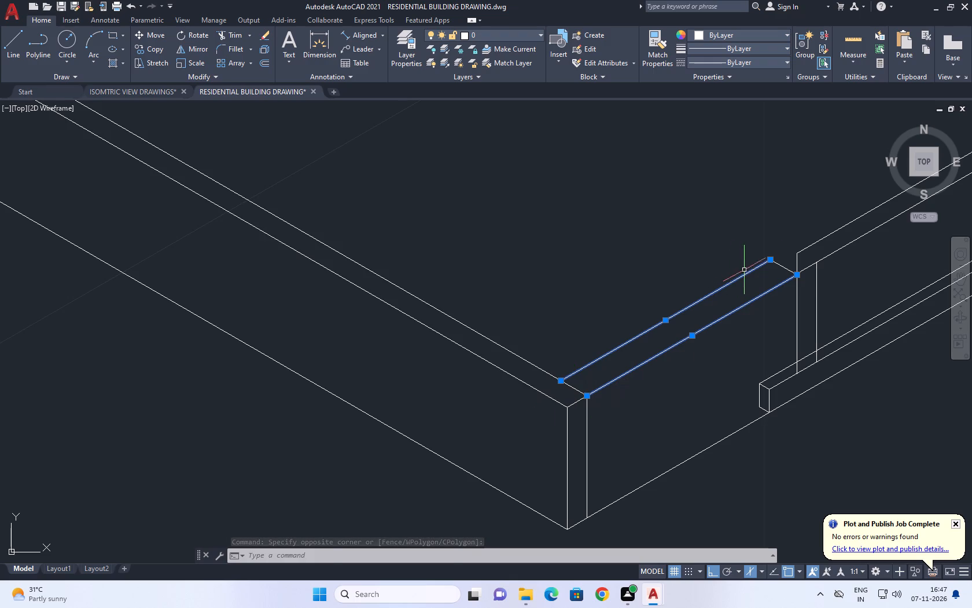
pyautogui.click(786, 265)
pyautogui.click(759, 280)
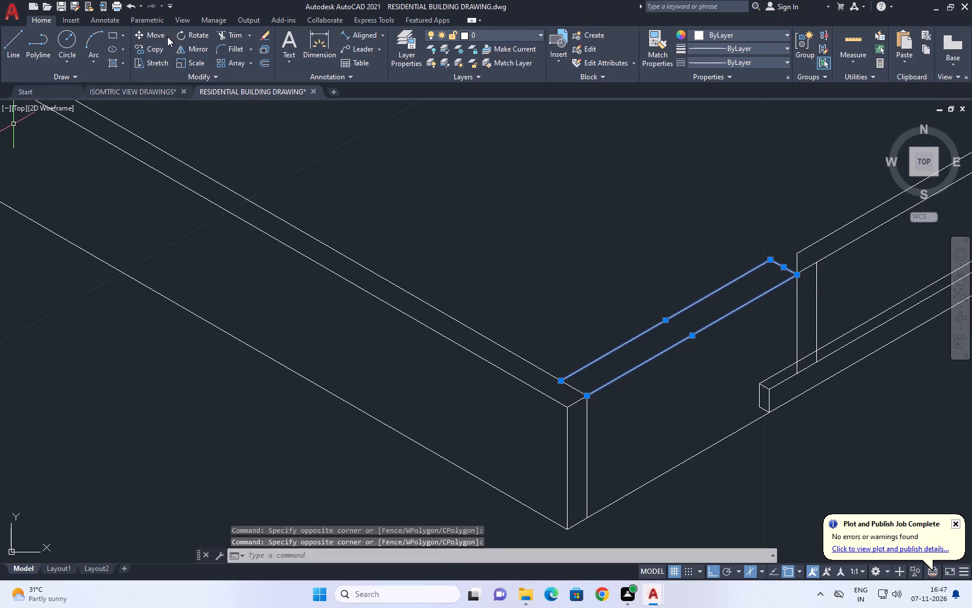
pyautogui.click(161, 31)
pyautogui.scroll(3, 564, 384)
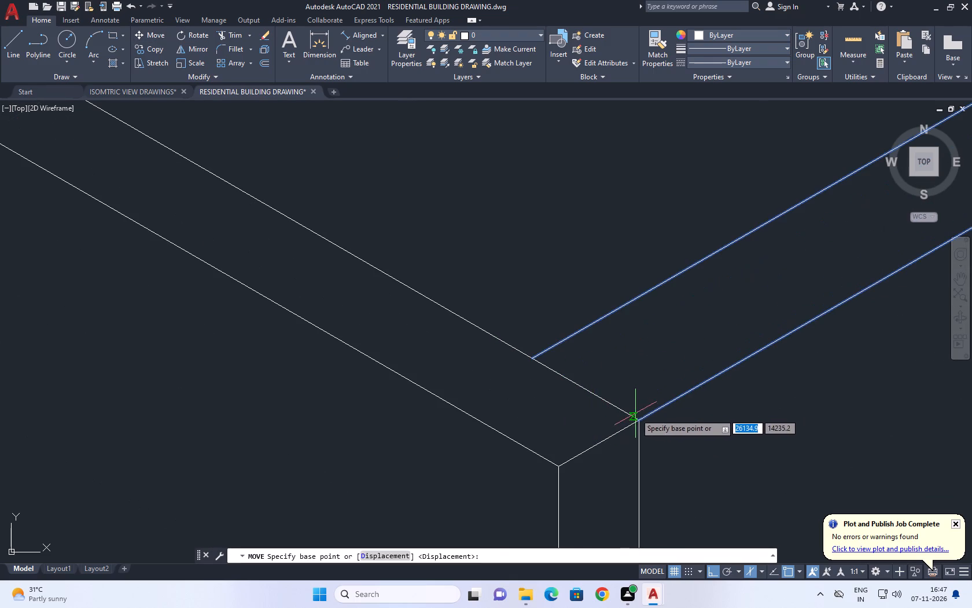
pyautogui.click(640, 423)
pyautogui.click(640, 437)
# Trim the return wall's inner top edge where it overshoots the long boundary wall's inner top edge.
pyautogui.scroll(-1, 604, 376)
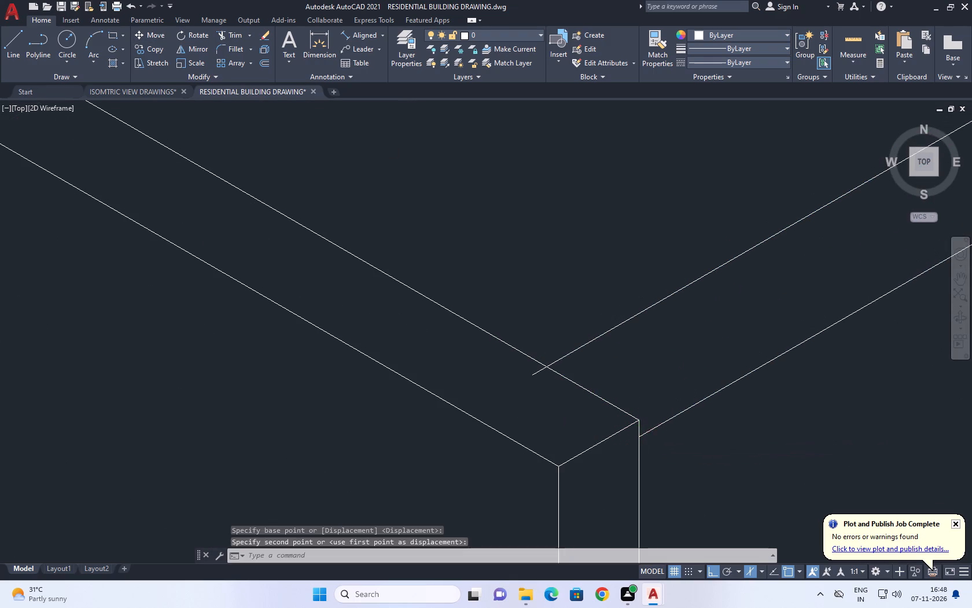
pyautogui.click(231, 31)
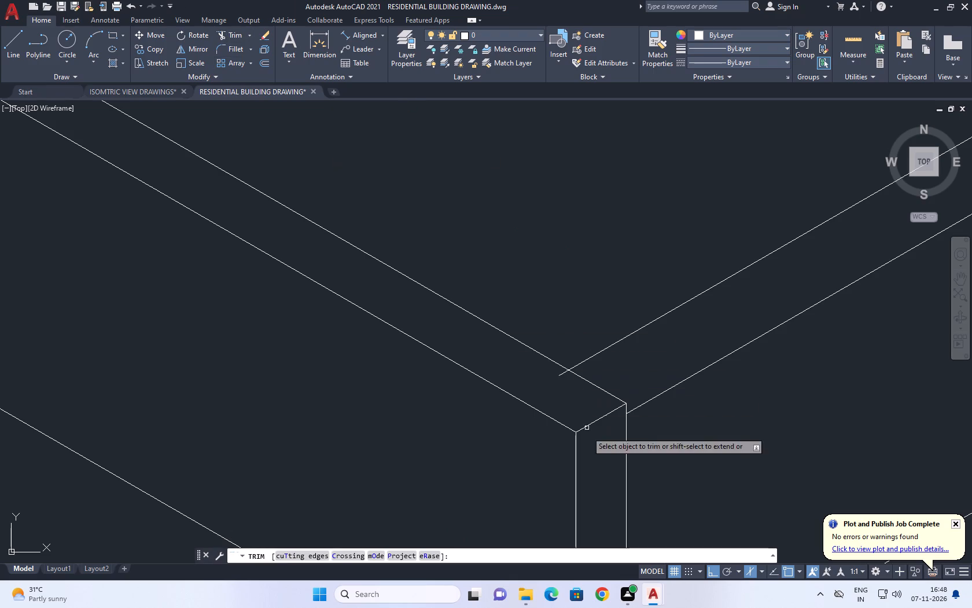
pyautogui.click(565, 374)
pyautogui.rightClick(559, 304)
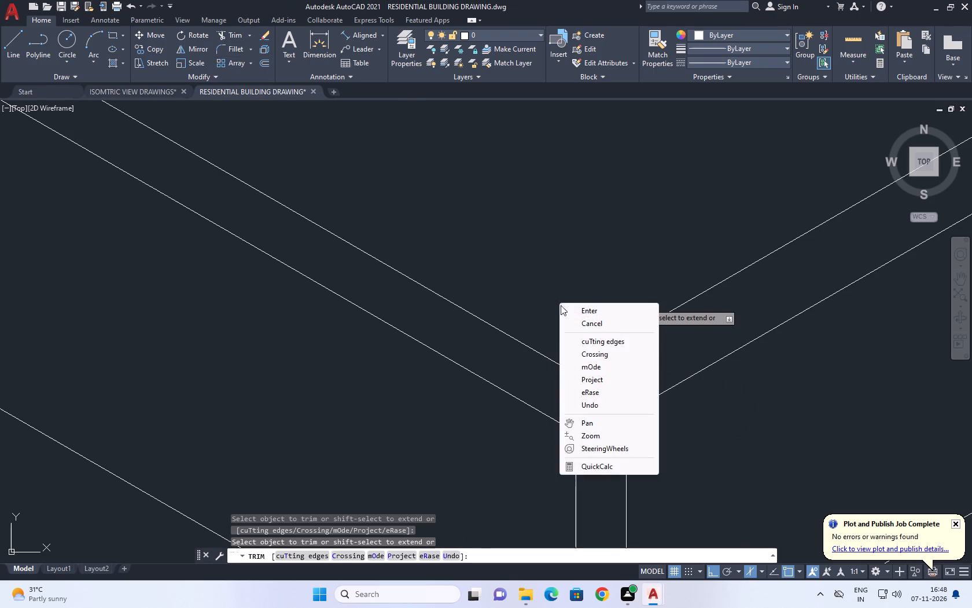
pyautogui.click(588, 324)
pyautogui.scroll(-3, 560, 335)
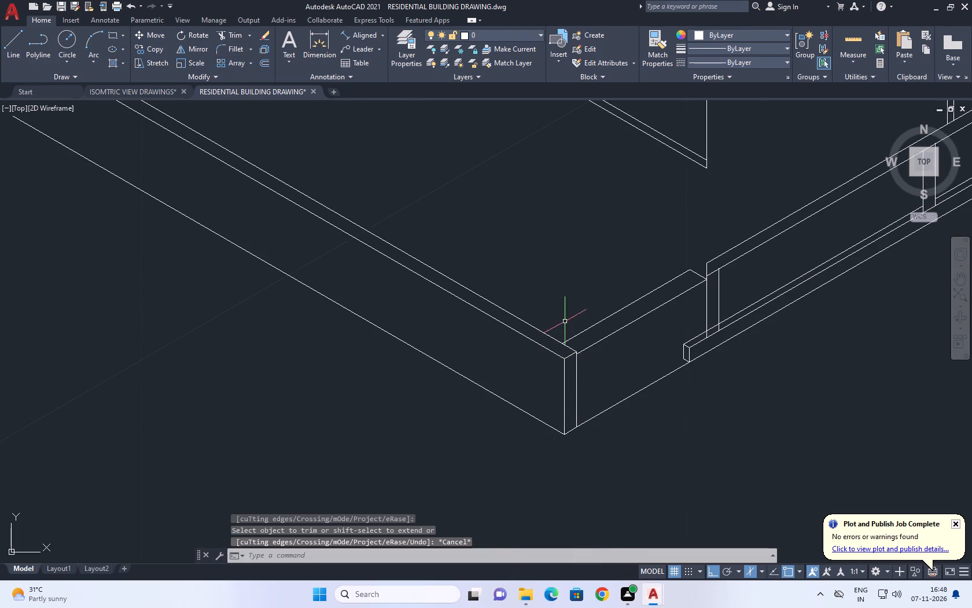
# Draw a line at 210° from the ground-floor window block's outer corner vertical, out beyond the long boundary wall's far end.
pyautogui.moveTo(565, 321); pyautogui.dragTo(565, 340, button='middle')
pyautogui.scroll(-2, 568, 384)
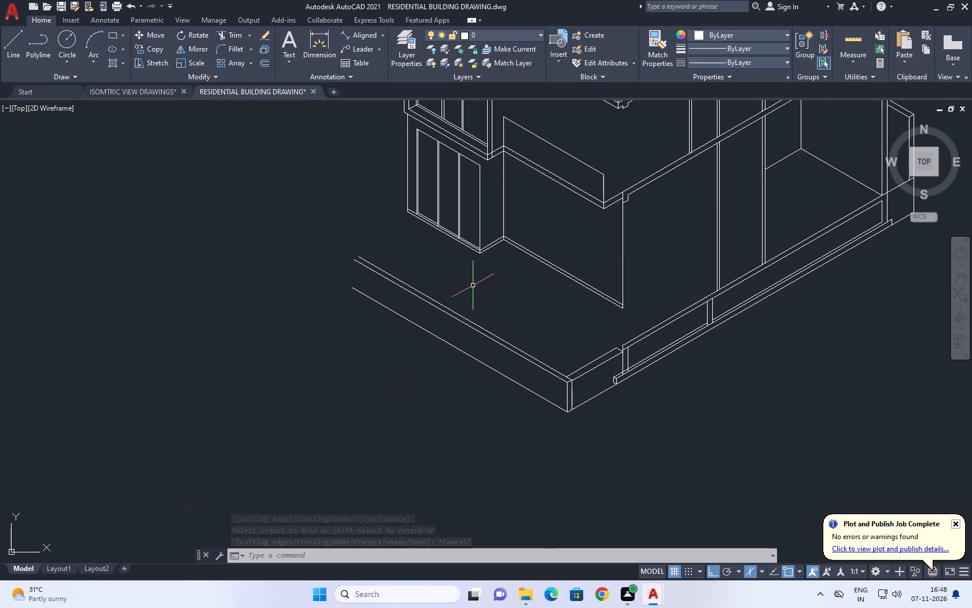
pyautogui.moveTo(345, 279); pyautogui.dragTo(430, 402, button='middle')
pyautogui.scroll(1, 430, 402)
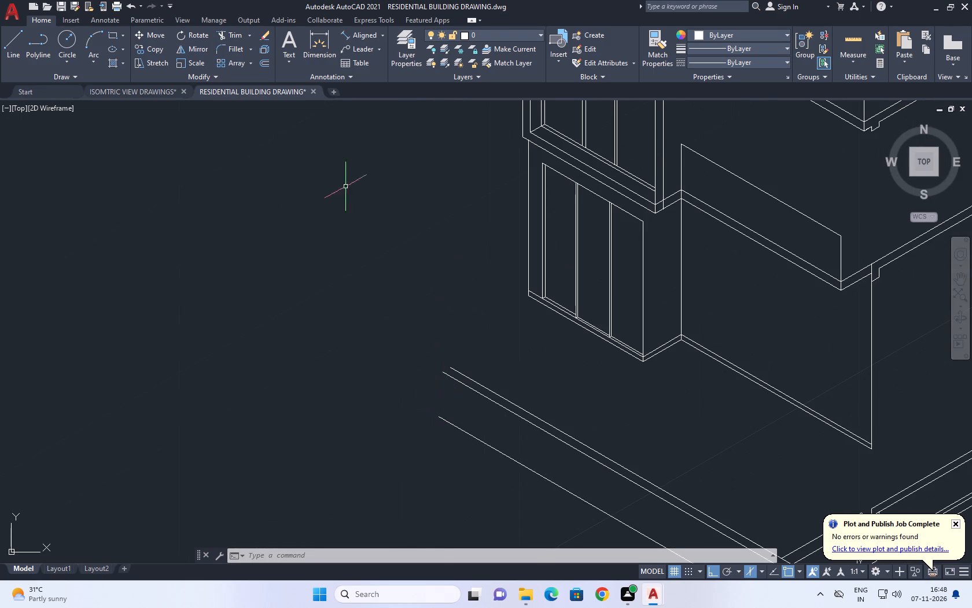
pyautogui.click(16, 46)
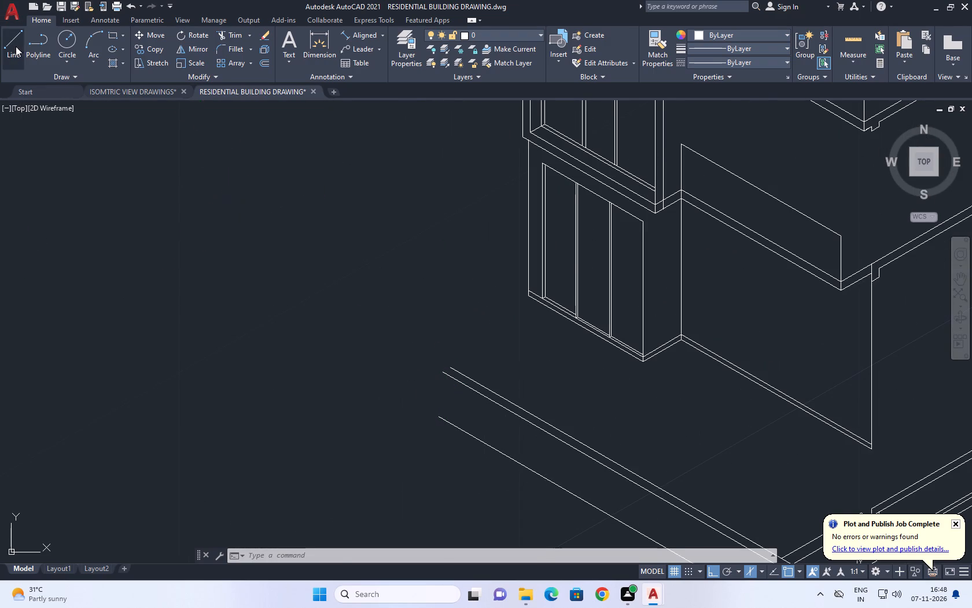
pyautogui.click(528, 166)
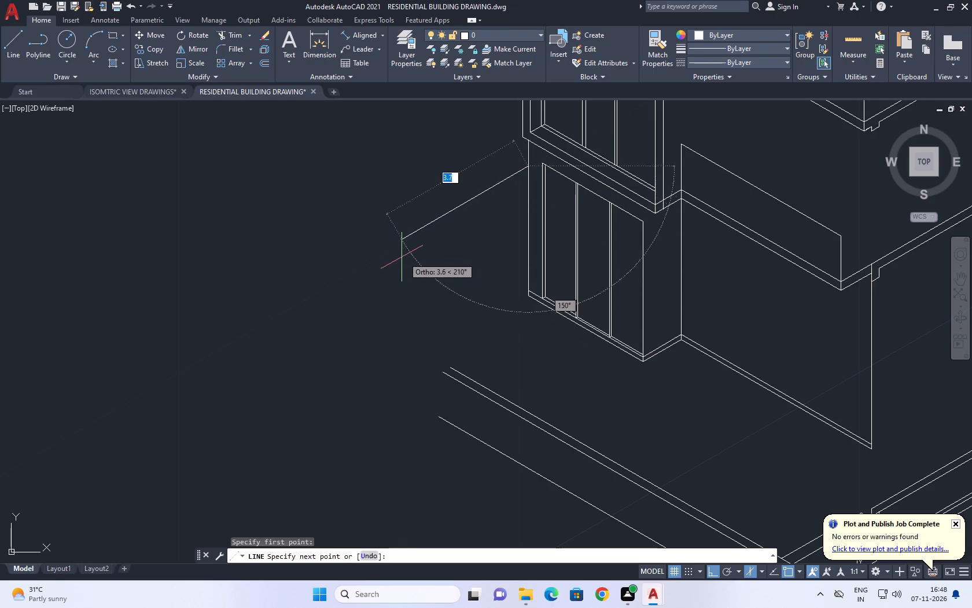
pyautogui.click(327, 350)
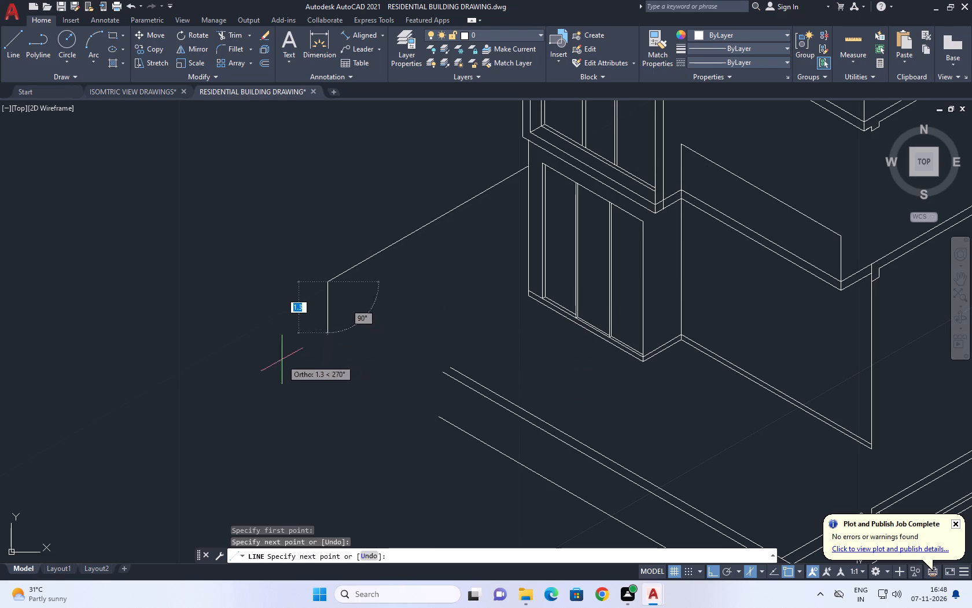
pyautogui.rightClick(170, 277)
pyautogui.click(215, 297)
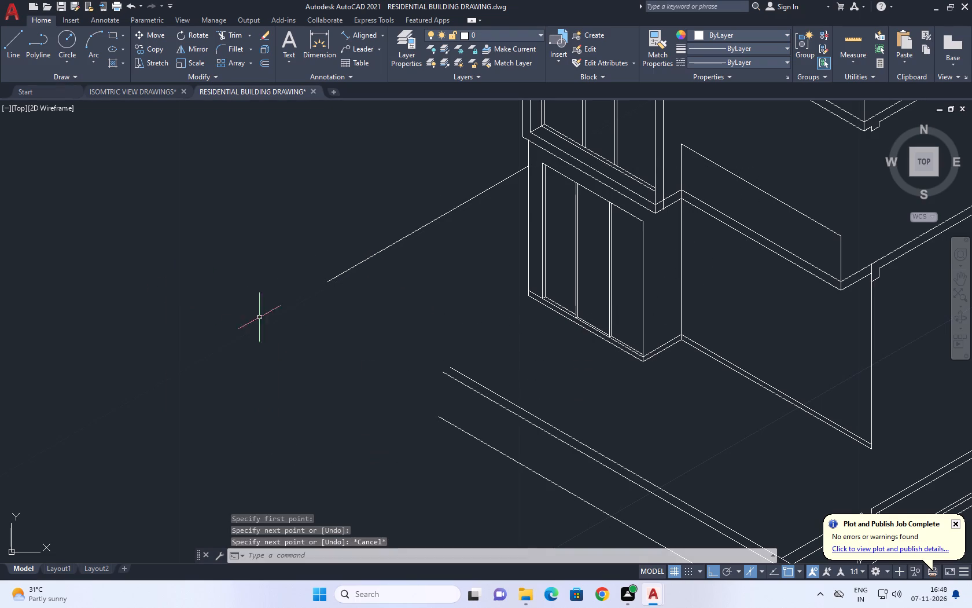
# Draw a vertical line upward from the far end of the long boundary wall's inner top edge, crossing the new slanted line.
pyautogui.moveTo(275, 324); pyautogui.dragTo(342, 295, button='middle')
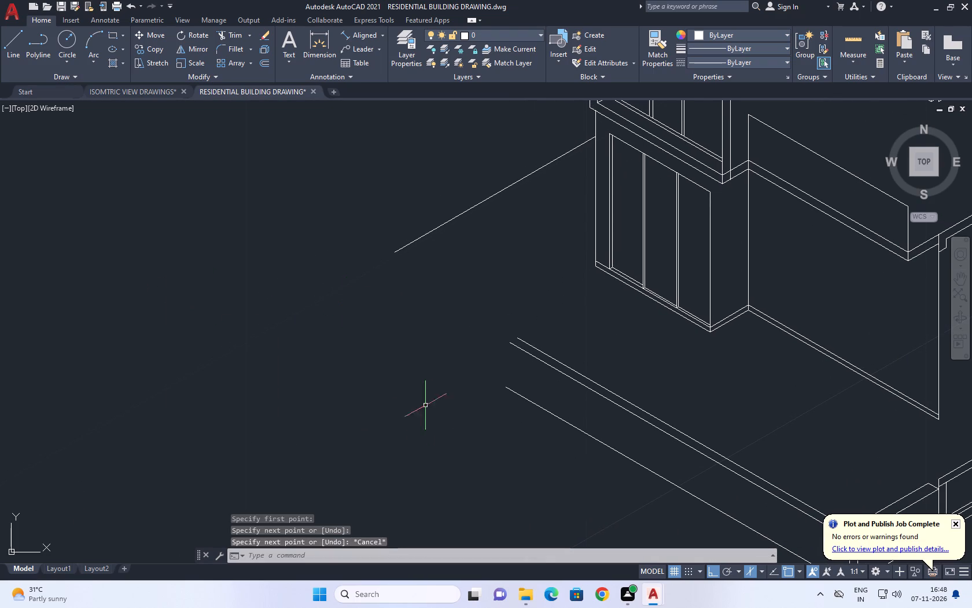
pyautogui.moveTo(447, 439); pyautogui.dragTo(499, 439, button='middle')
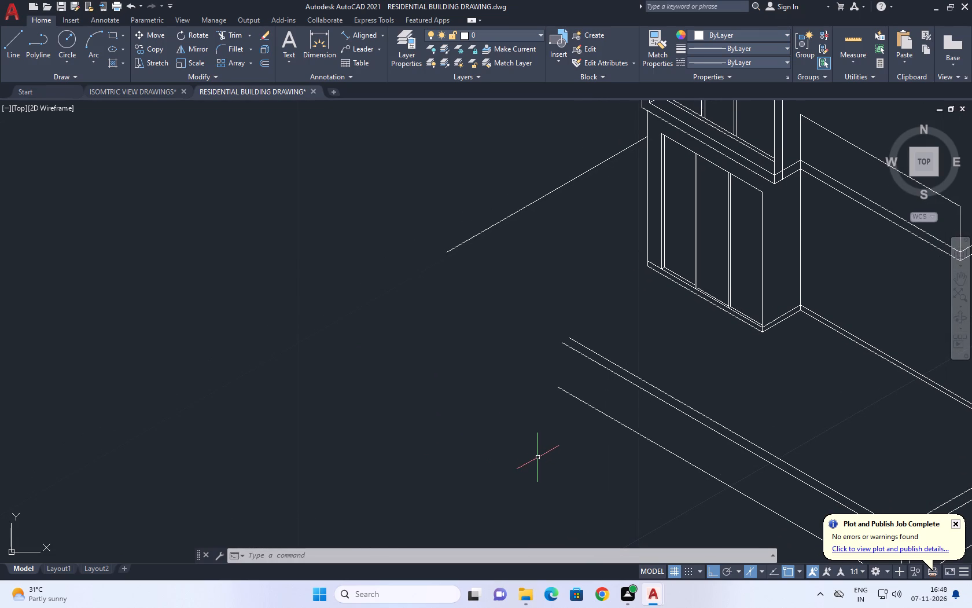
pyautogui.click(11, 42)
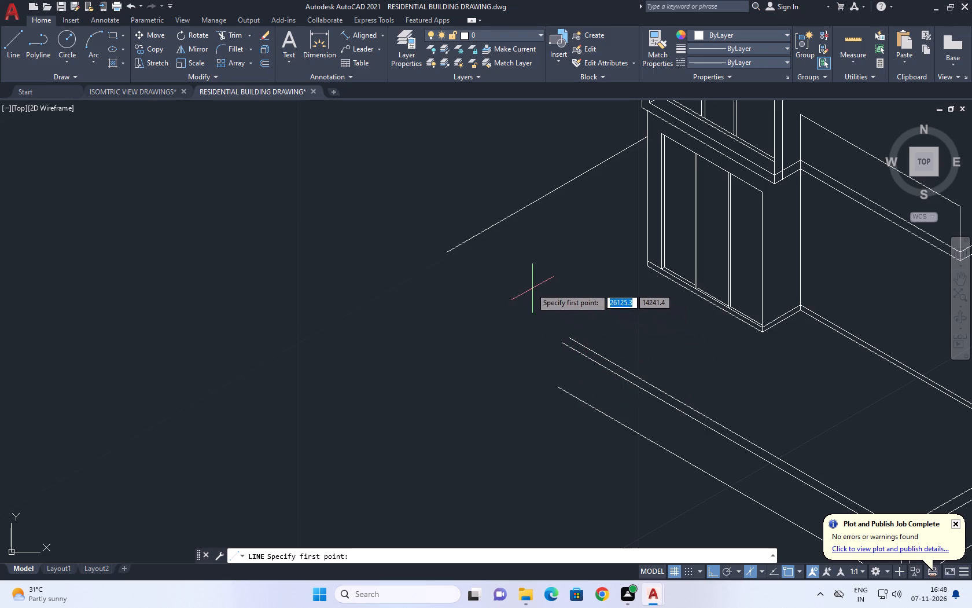
pyautogui.moveTo(529, 287); pyautogui.dragTo(461, 301, button='middle')
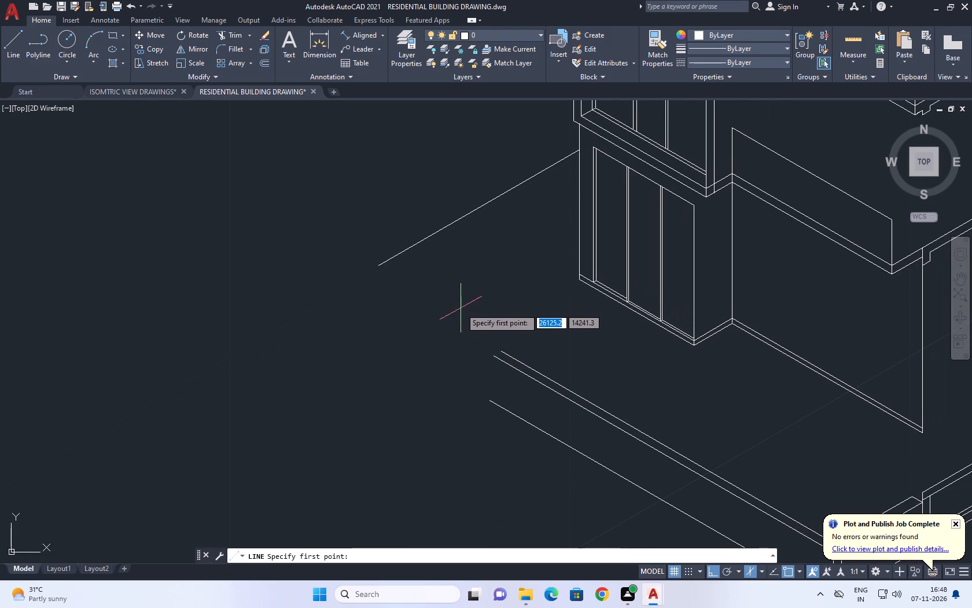
pyautogui.click(505, 351)
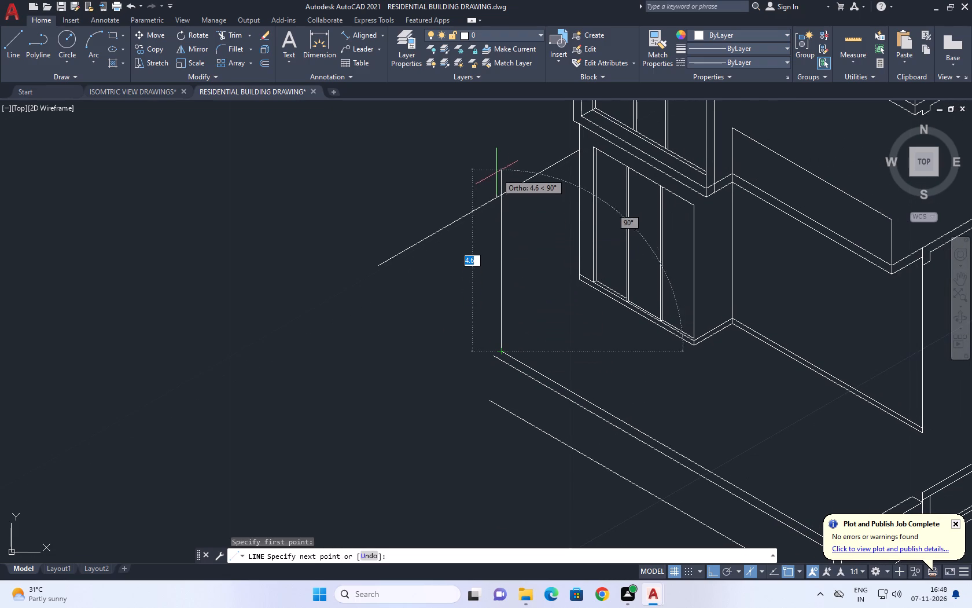
pyautogui.click(496, 166)
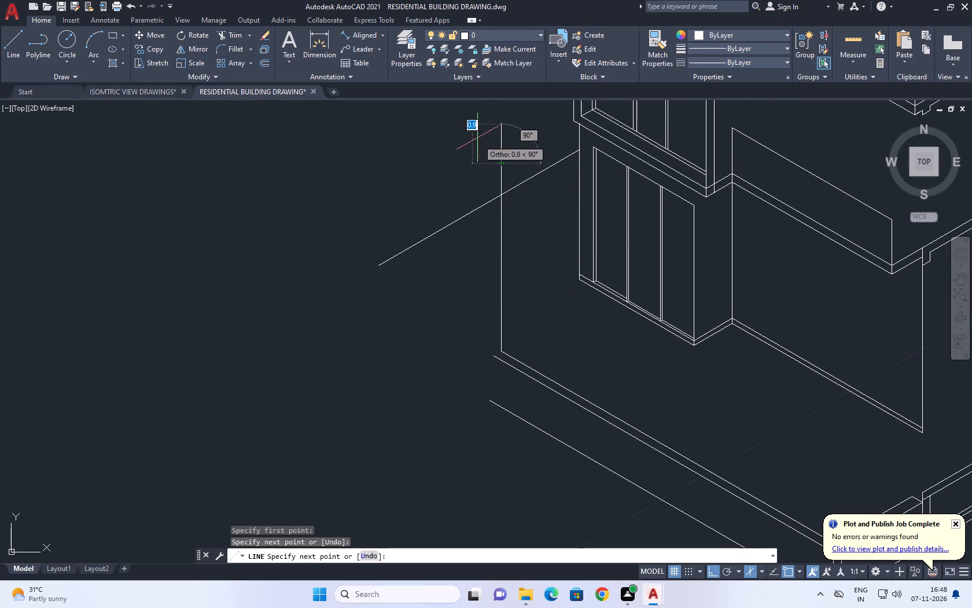
pyautogui.rightClick(473, 127)
pyautogui.click(494, 151)
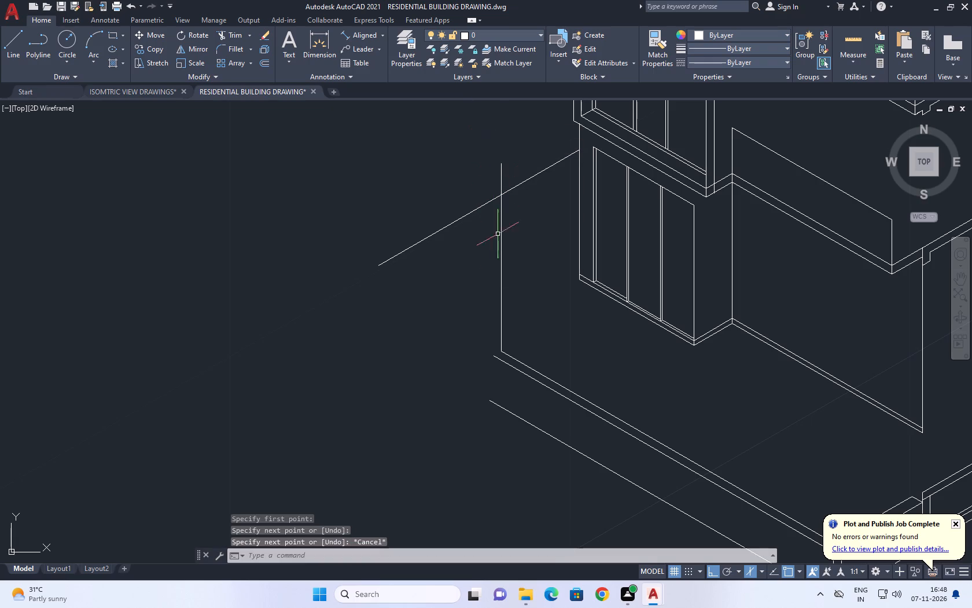
# Copy the new vertical line from the inner top edge's end to the outer top edge's end of the boundary wall.
pyautogui.click(498, 229)
pyautogui.click(501, 238)
pyautogui.click(505, 237)
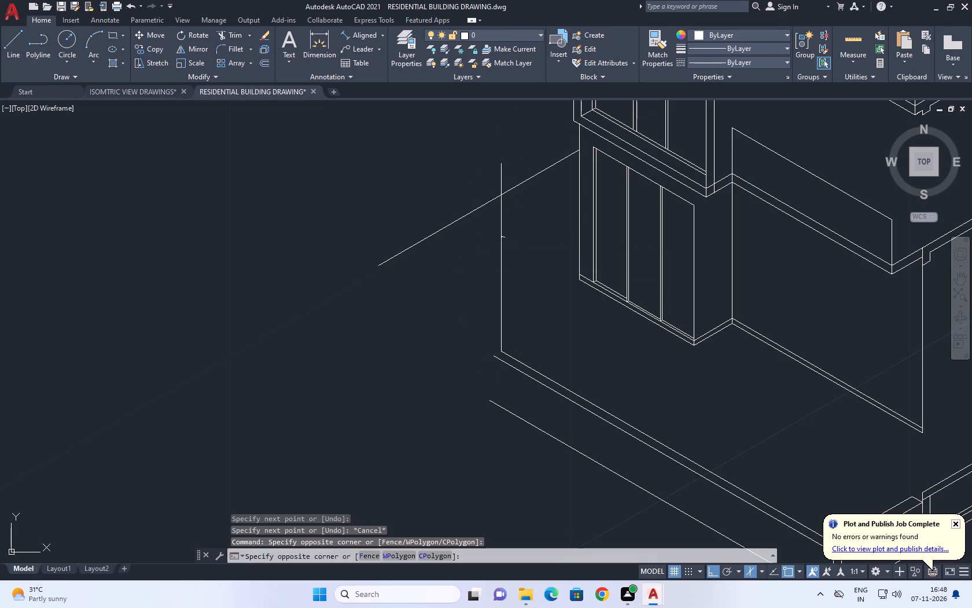
pyautogui.click(480, 257)
pyautogui.click(156, 49)
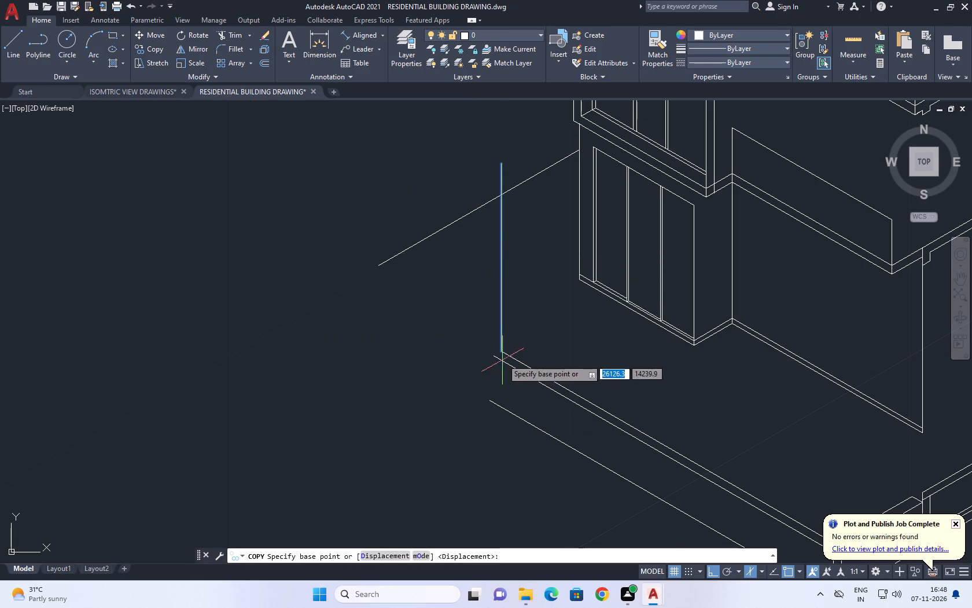
pyautogui.scroll(2, 495, 339)
pyautogui.click(505, 373)
pyautogui.moveTo(487, 382); pyautogui.dragTo(493, 385)
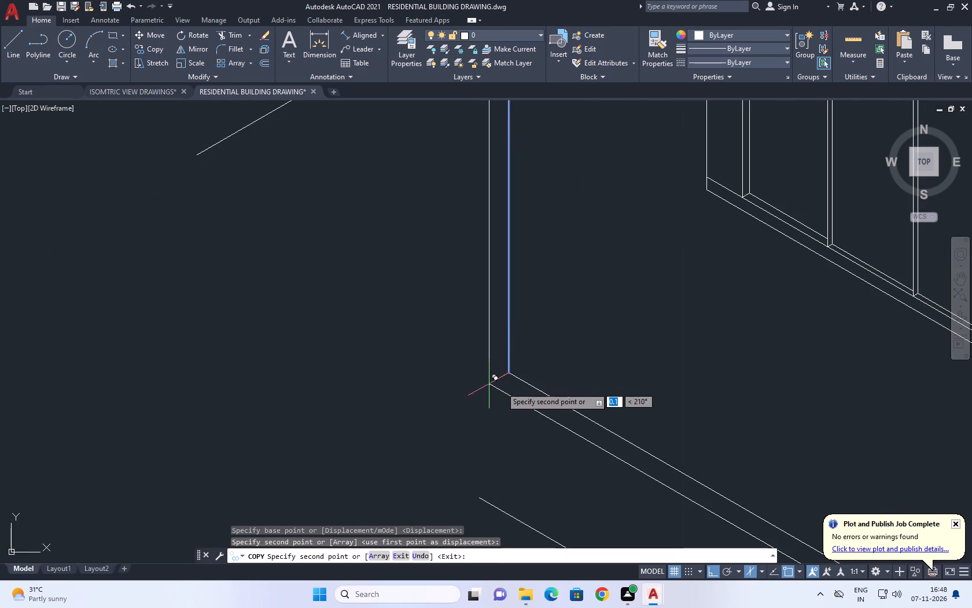
pyautogui.rightClick(555, 285)
pyautogui.click(602, 303)
# Trim both verticals above the slanted line and the slanted line's overshoot beyond the outer vertical.
pyautogui.scroll(-3, 480, 310)
pyautogui.moveTo(509, 244); pyautogui.dragTo(518, 297, button='middle')
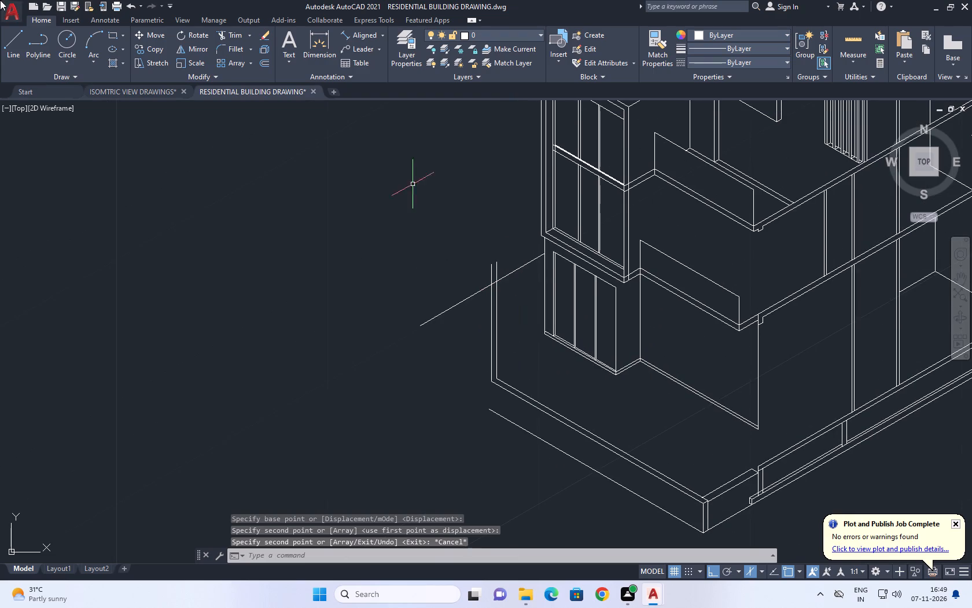
pyautogui.click(234, 31)
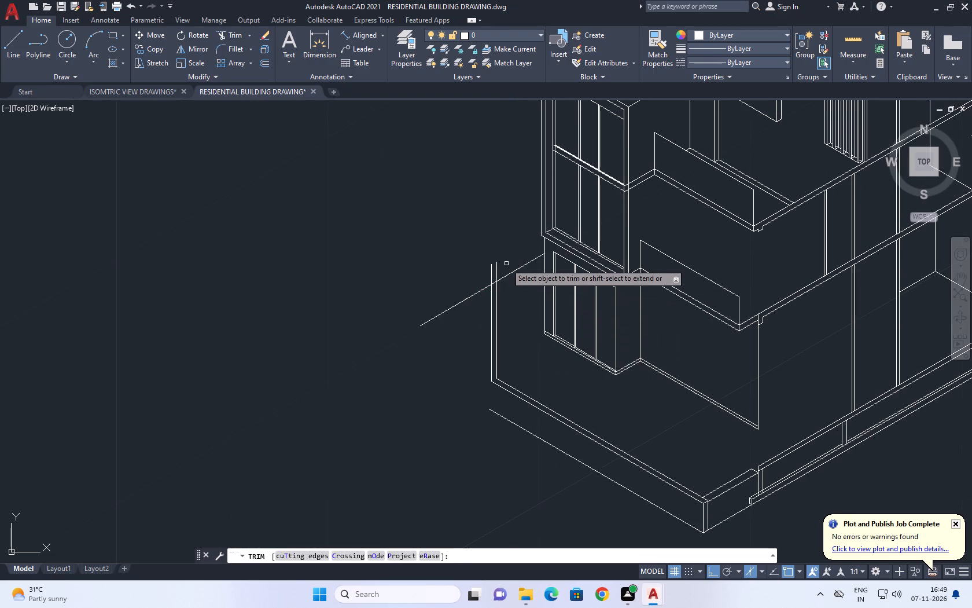
pyautogui.click(501, 263)
pyautogui.click(470, 286)
pyautogui.click(469, 317)
pyautogui.click(456, 262)
pyautogui.rightClick(436, 190)
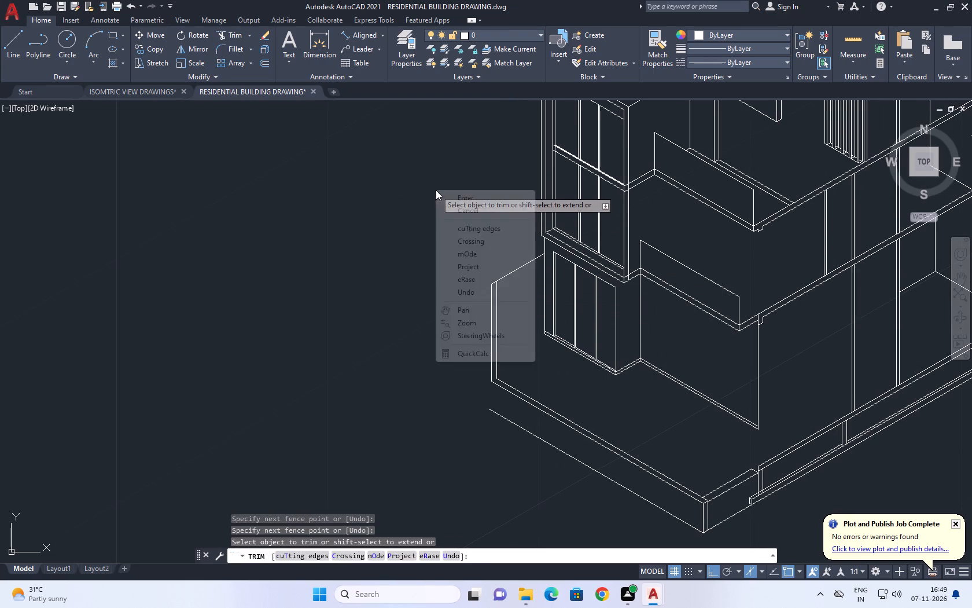
pyautogui.click(459, 207)
# Fillet the outer vertical with the long boundary wall's base edge so they meet at a sharp corner.
pyautogui.middleClick(442, 228)
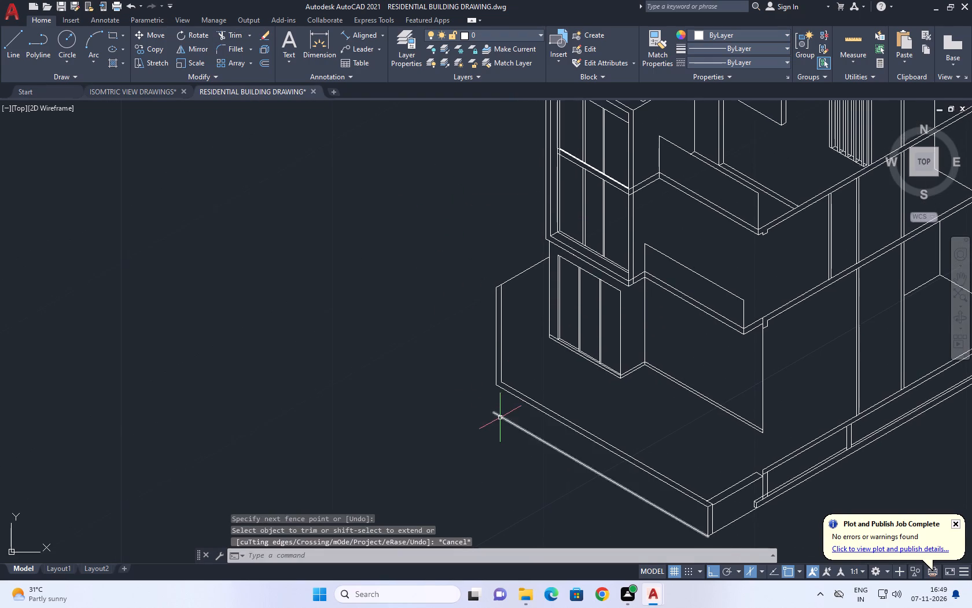
pyautogui.scroll(3, 500, 417)
pyautogui.moveTo(483, 313); pyautogui.dragTo(441, 310, button='middle')
pyautogui.scroll(-2, 443, 312)
pyautogui.moveTo(459, 343); pyautogui.dragTo(476, 371, button='middle')
pyautogui.click(242, 49)
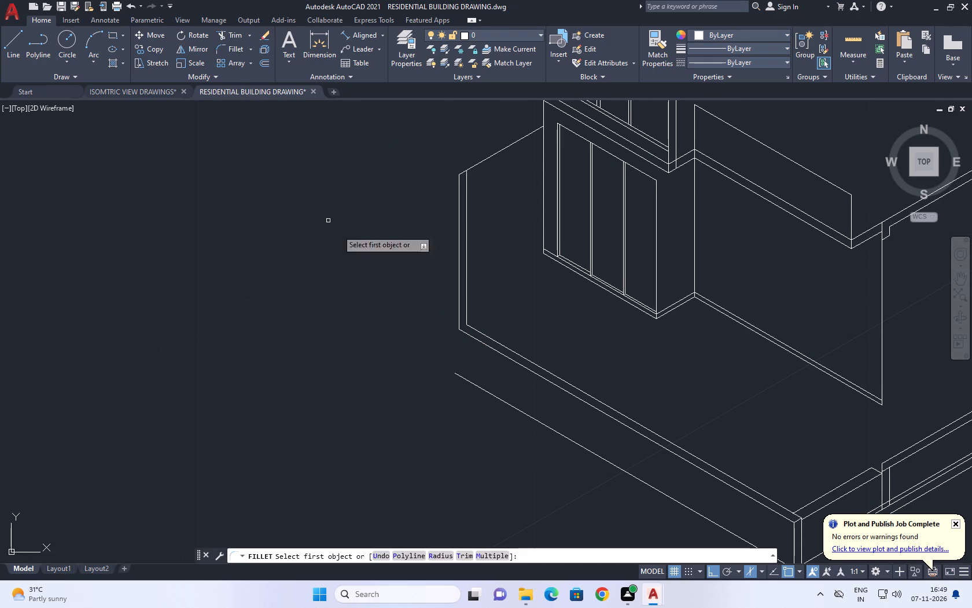
pyautogui.click(458, 317)
pyautogui.click(467, 380)
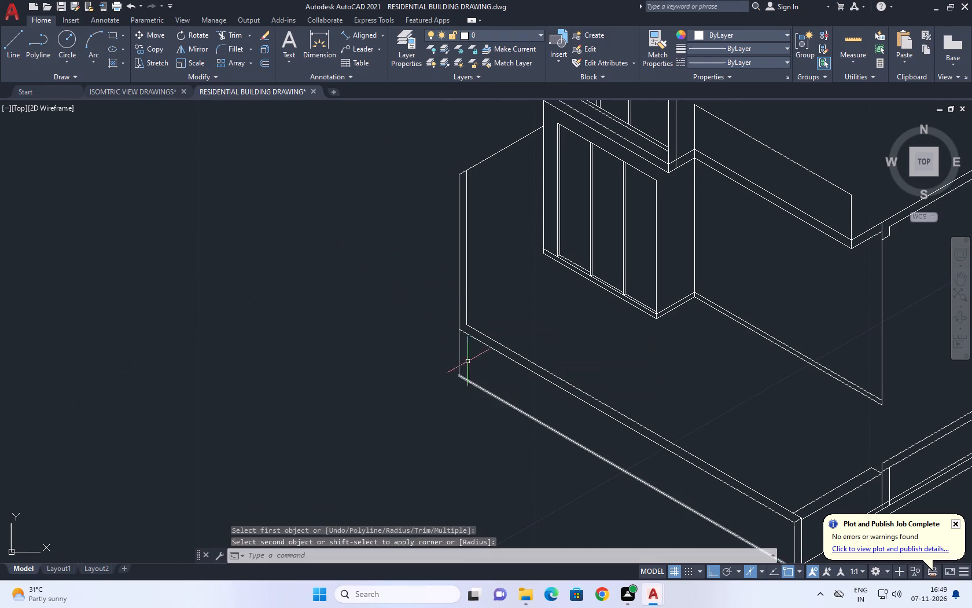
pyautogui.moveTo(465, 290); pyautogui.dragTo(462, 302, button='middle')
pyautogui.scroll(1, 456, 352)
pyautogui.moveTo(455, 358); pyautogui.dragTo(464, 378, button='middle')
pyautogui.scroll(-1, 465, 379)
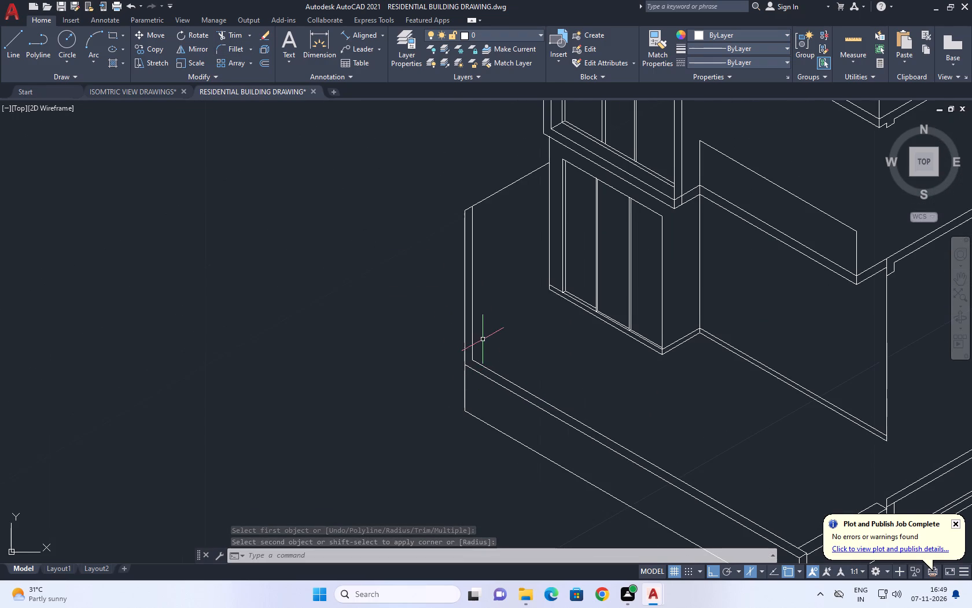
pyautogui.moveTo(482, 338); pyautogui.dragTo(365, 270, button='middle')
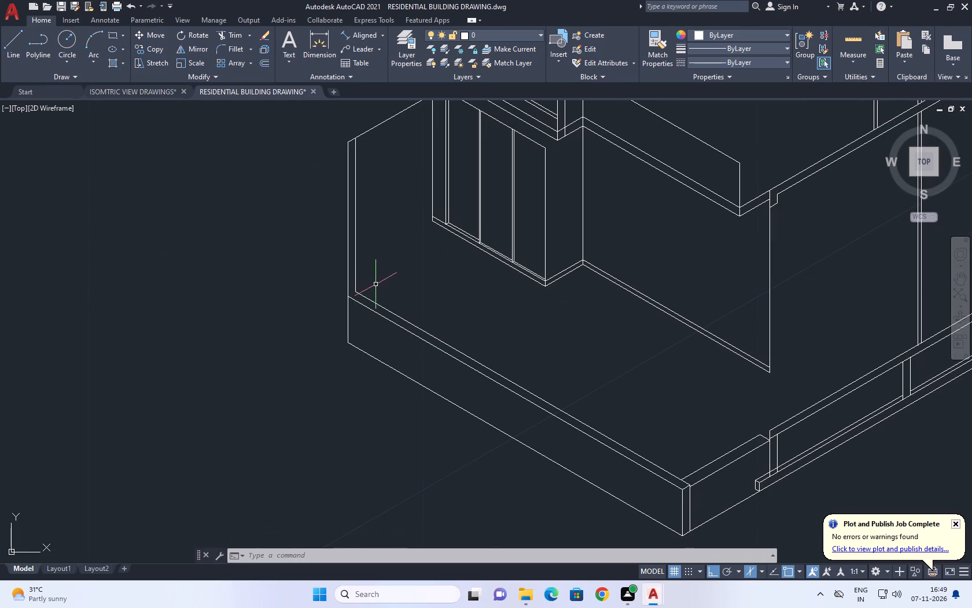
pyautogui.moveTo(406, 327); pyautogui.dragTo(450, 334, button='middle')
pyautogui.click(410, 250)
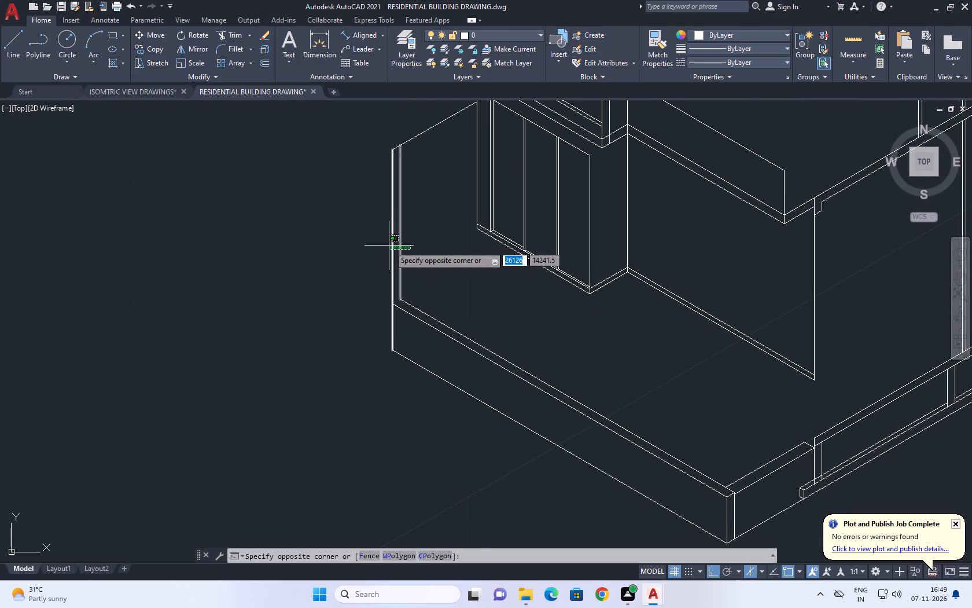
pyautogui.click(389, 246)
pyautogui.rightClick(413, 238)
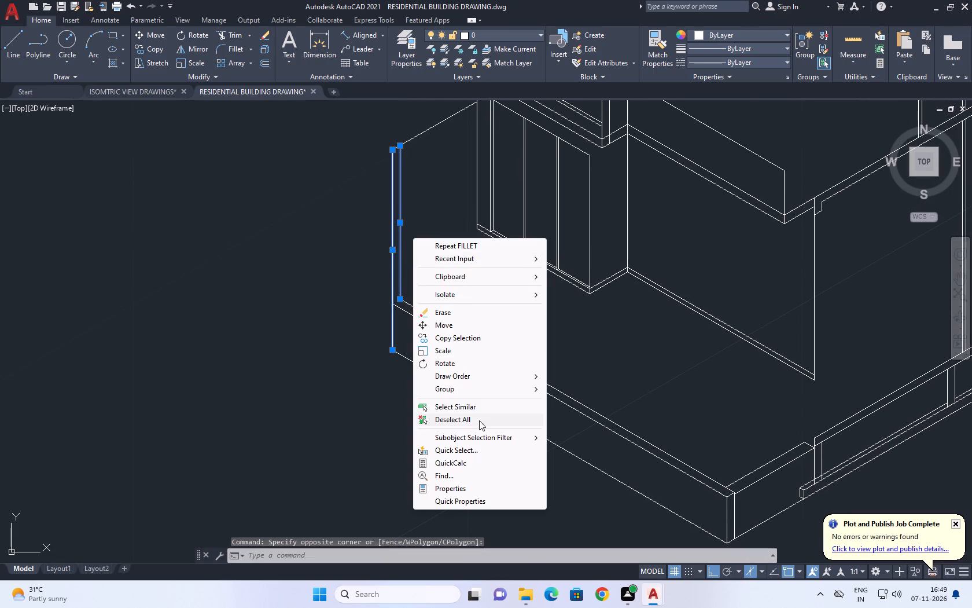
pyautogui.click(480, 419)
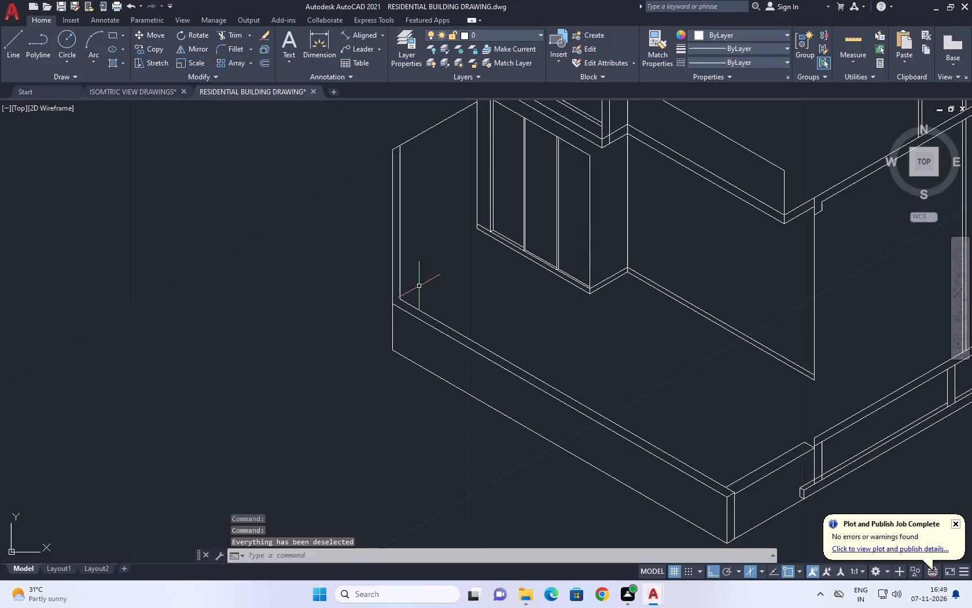
# Move both end verticals outward by the wall thickness, placing the inner one at the outer top edge's end.
pyautogui.click(400, 276)
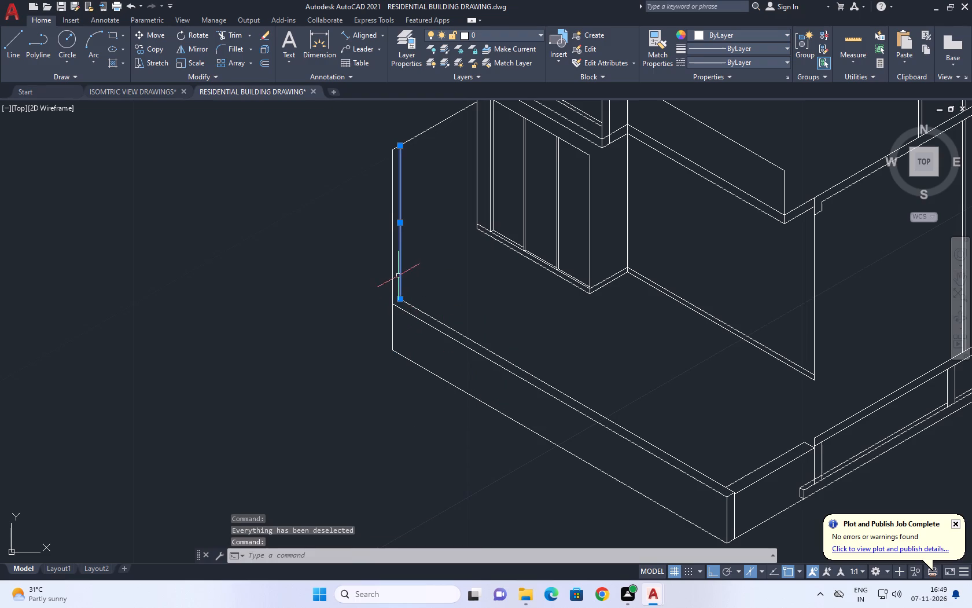
pyautogui.click(393, 268)
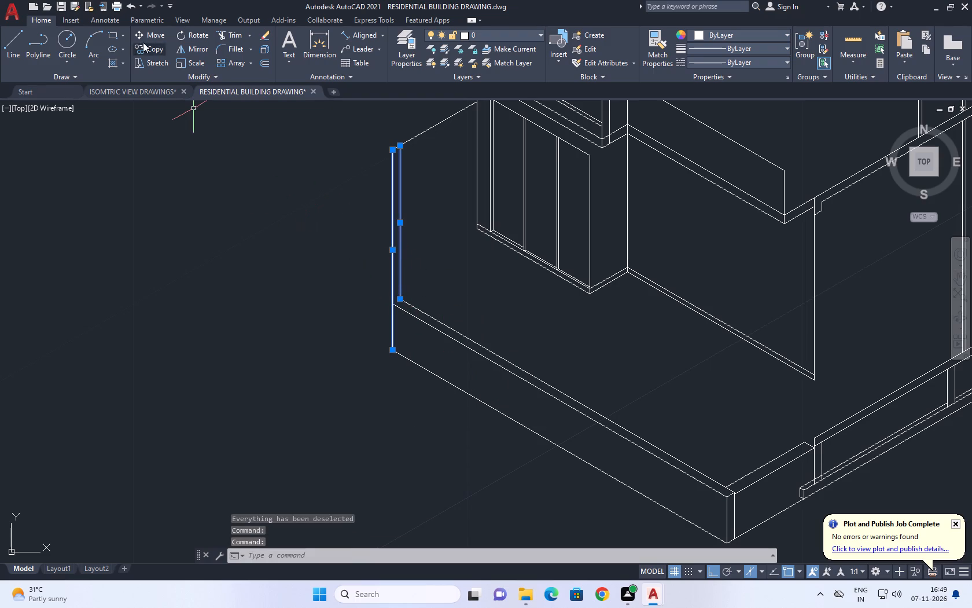
pyautogui.click(160, 37)
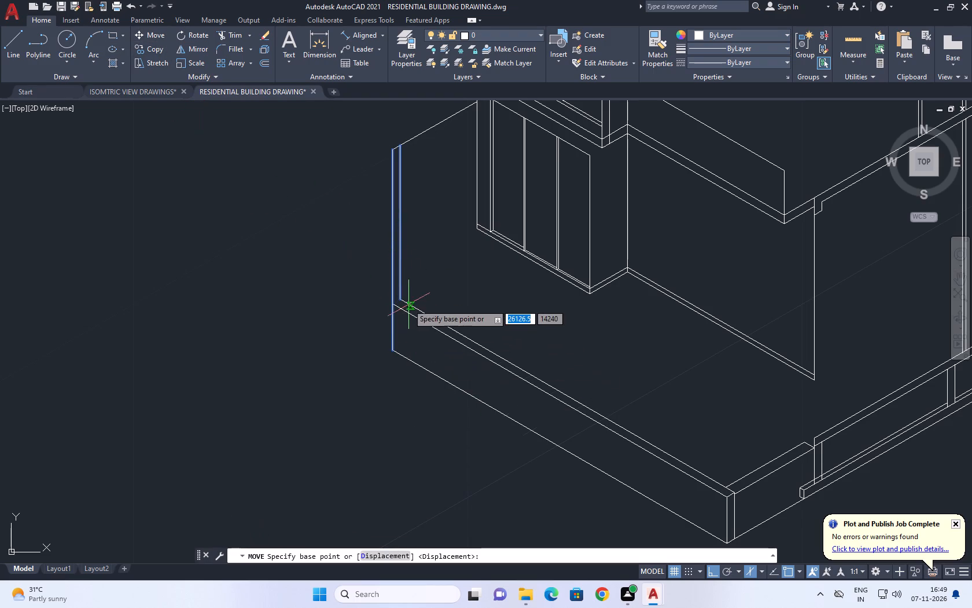
pyautogui.scroll(2, 407, 302)
pyautogui.click(386, 294)
pyautogui.click(372, 307)
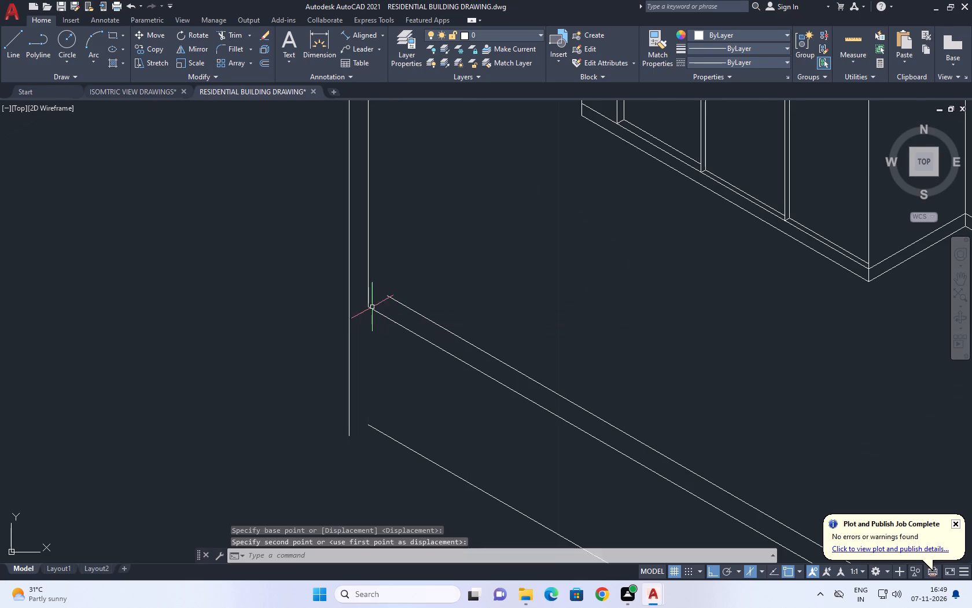
# Stretch the outer end vertical's top up to about the height of the slanted top edge's lower end.
pyautogui.scroll(-2, 405, 310)
pyautogui.moveTo(429, 243); pyautogui.dragTo(443, 315, button='middle')
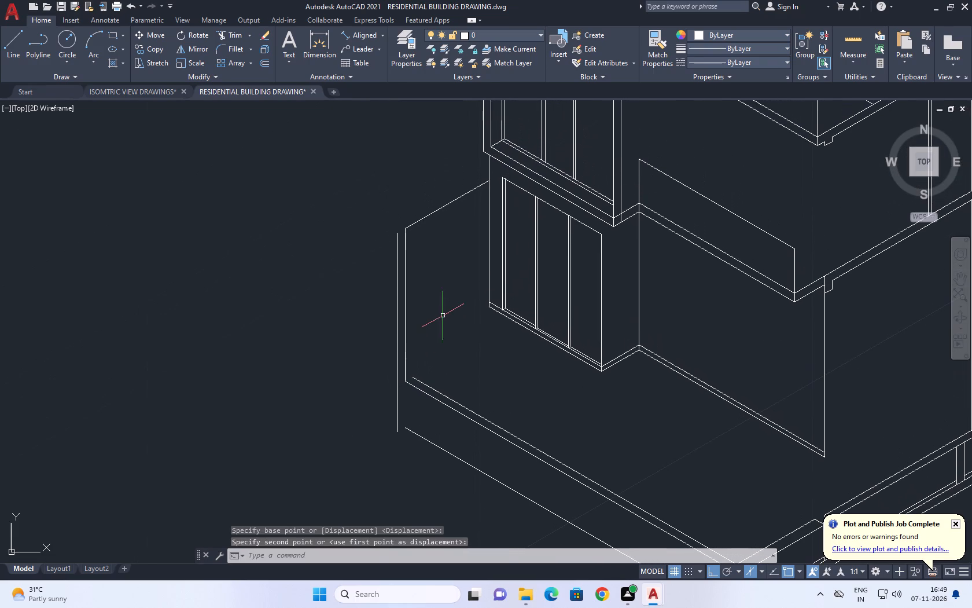
pyautogui.scroll(1, 396, 243)
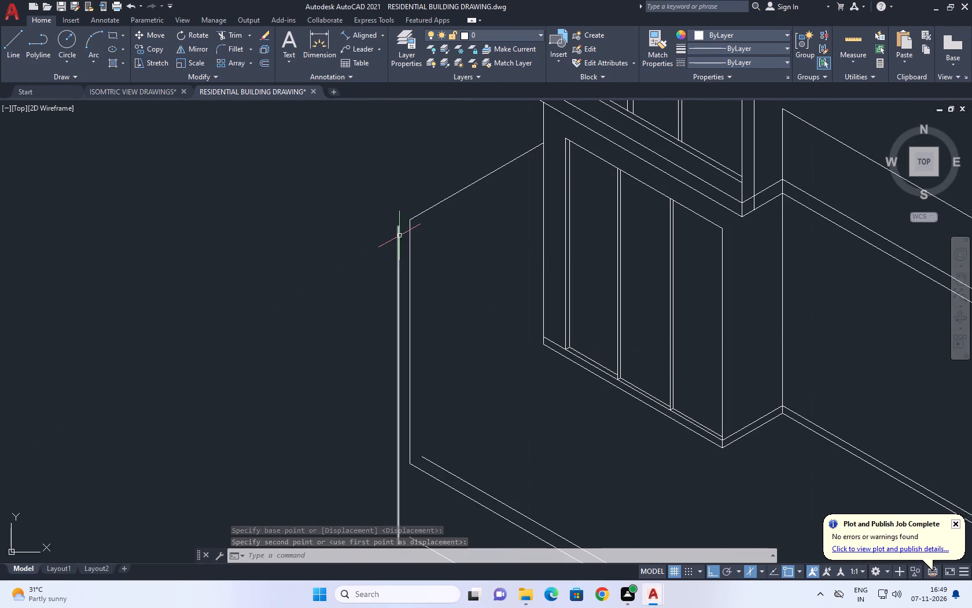
pyautogui.click(401, 233)
pyautogui.click(387, 247)
pyautogui.click(399, 229)
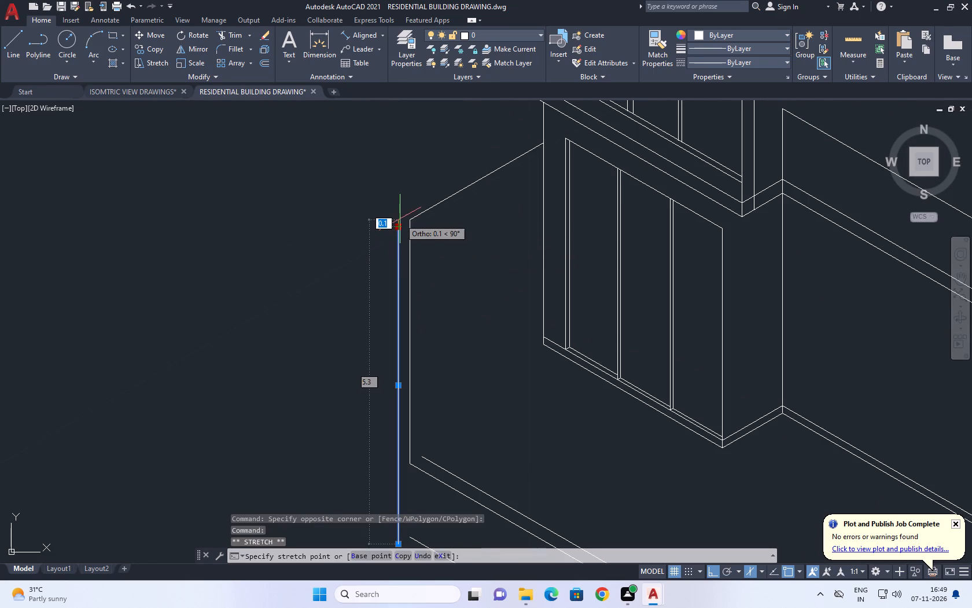
pyautogui.moveTo(400, 217); pyautogui.dragTo(400, 197)
pyautogui.rightClick(406, 161)
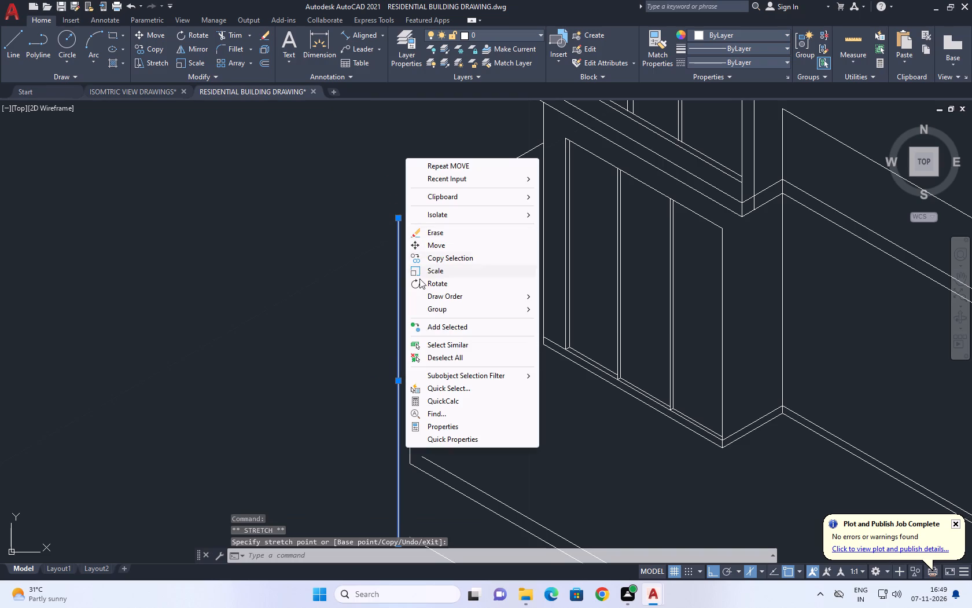
pyautogui.click(437, 356)
# Copy the wall return's slanted top edge from the inner vertical's top to the outer vertical's top.
pyautogui.moveTo(441, 229); pyautogui.dragTo(485, 394, button='middle')
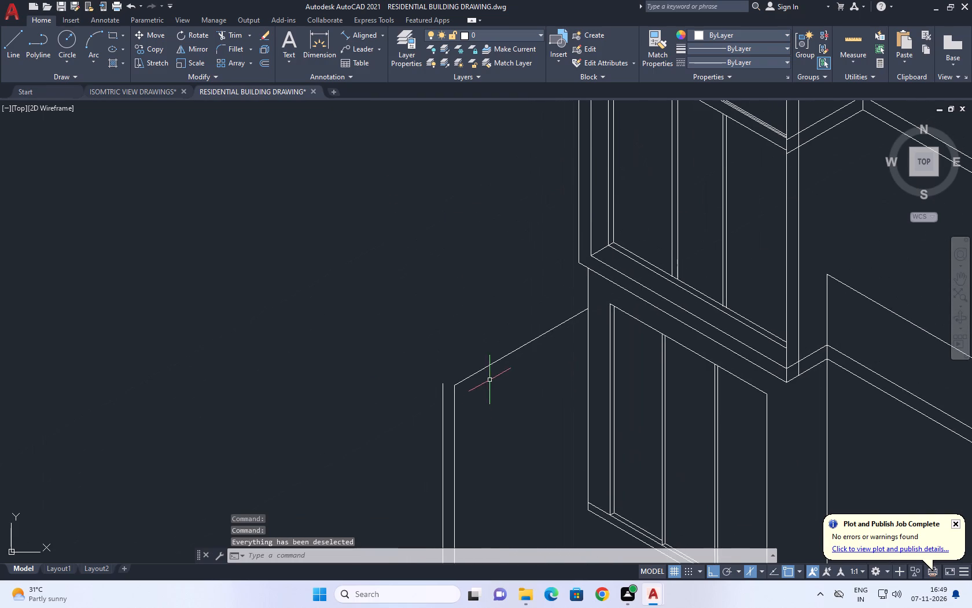
pyautogui.moveTo(494, 364); pyautogui.dragTo(491, 357)
pyautogui.click(470, 324)
pyautogui.click(459, 350)
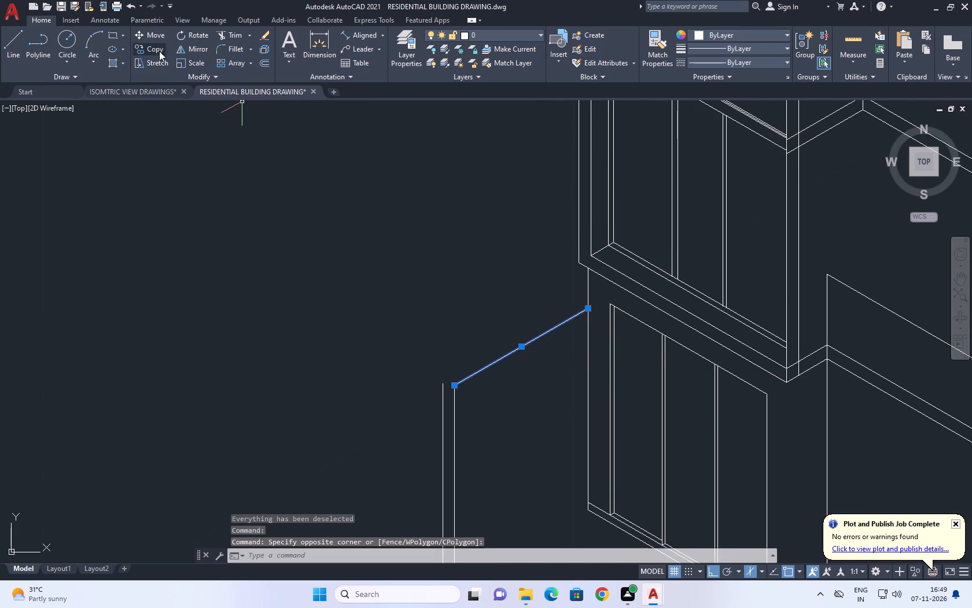
pyautogui.click(159, 51)
pyautogui.scroll(1, 454, 393)
pyautogui.click(456, 384)
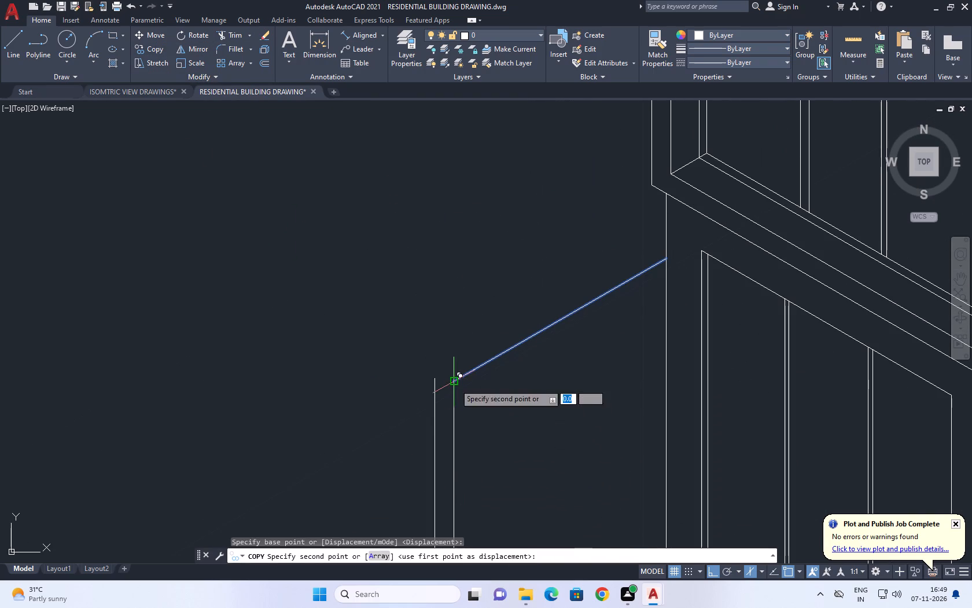
pyautogui.click(434, 379)
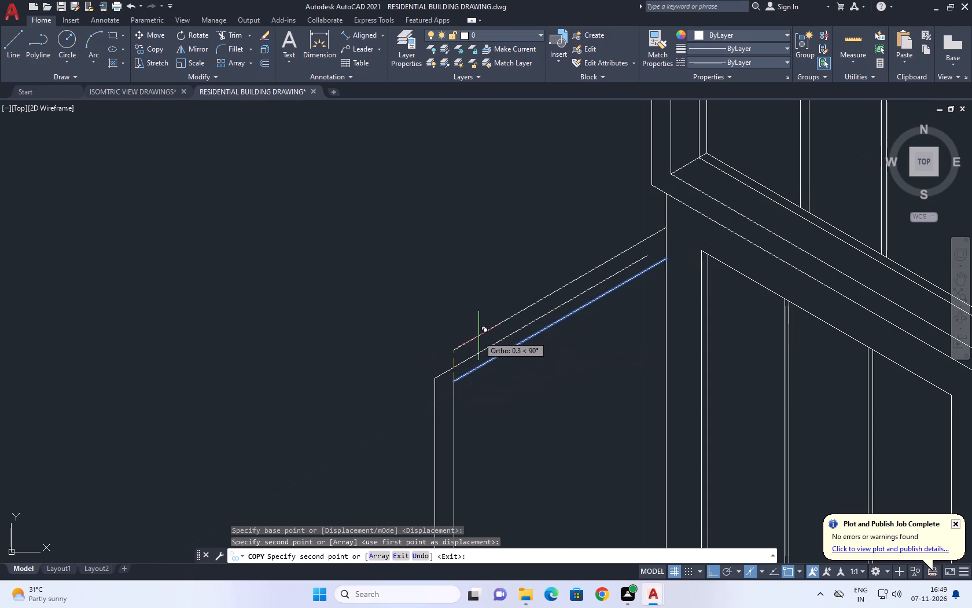
pyautogui.rightClick(478, 335)
pyautogui.click(513, 354)
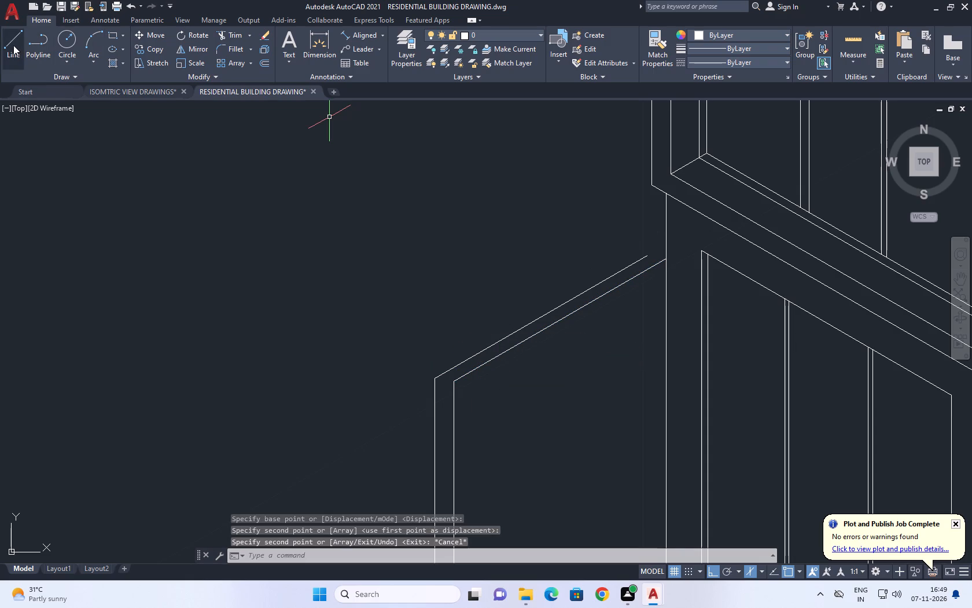
# Draw a line about 0.5 long at 150° on the left isoplane from the inner vertical's top corner, crossing the copied slanted edge.
pyautogui.click(13, 45)
pyautogui.scroll(2, 430, 401)
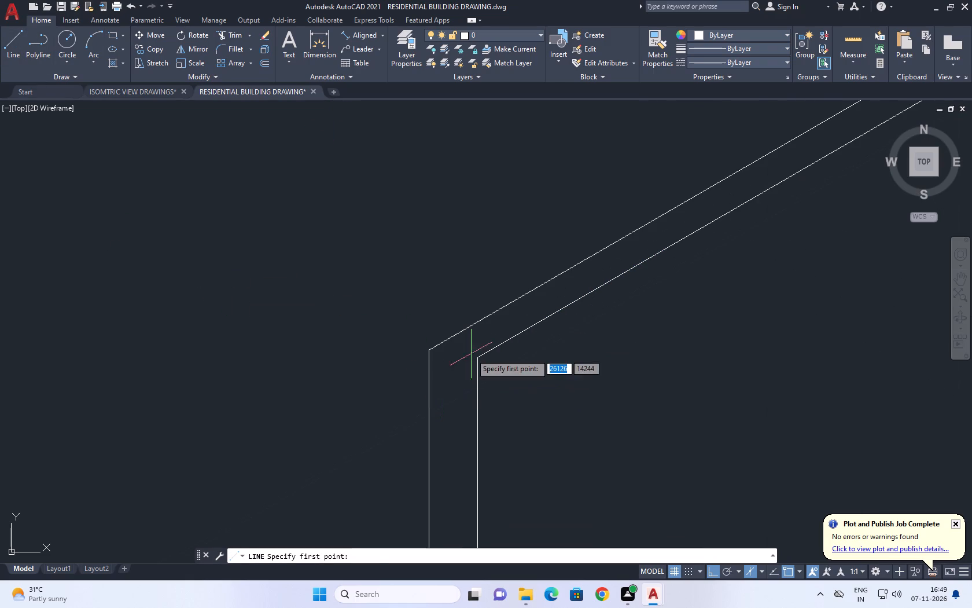
pyautogui.click(476, 357)
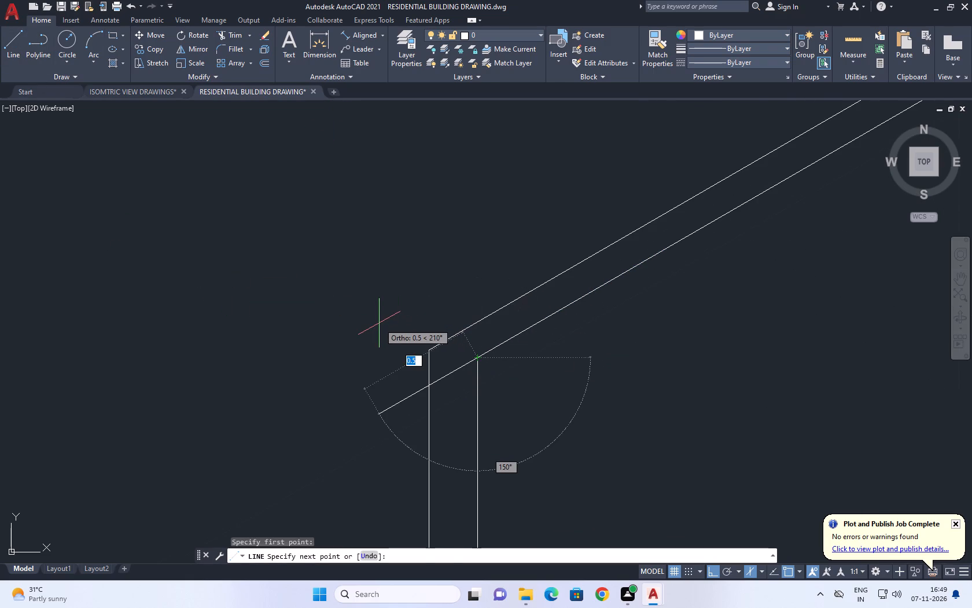
pyautogui.press('F5')
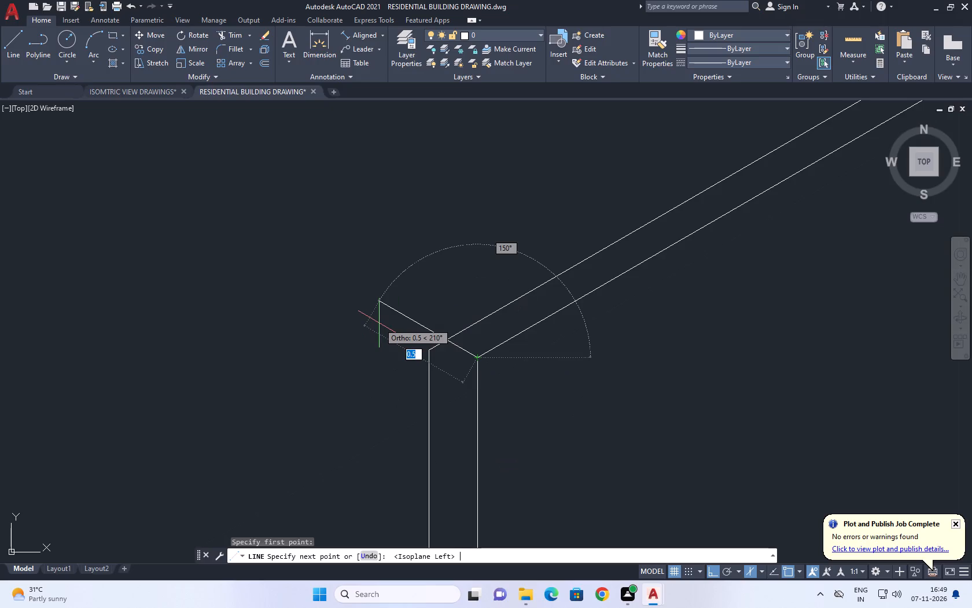
pyautogui.click(371, 321)
pyautogui.rightClick(427, 269)
pyautogui.click(458, 291)
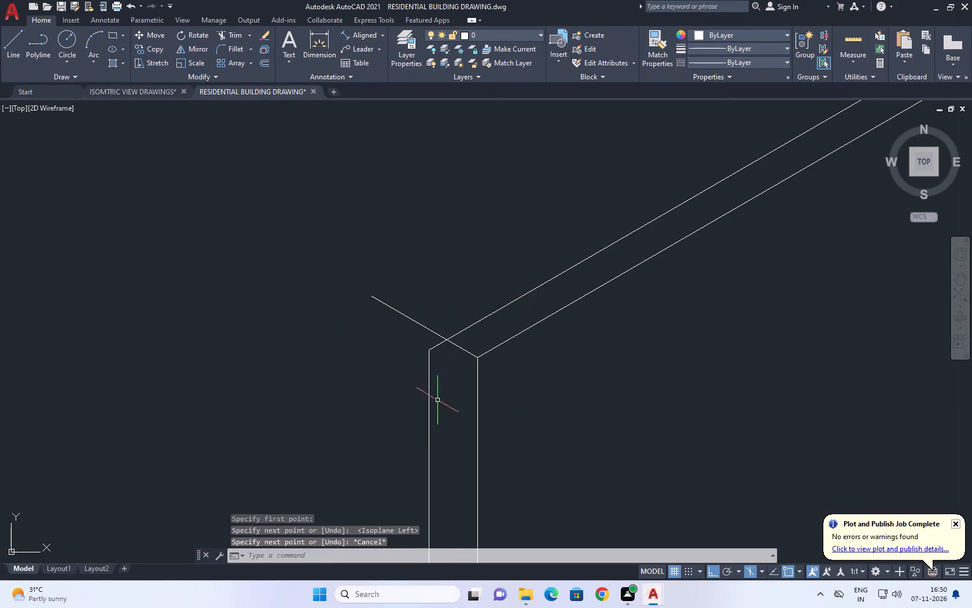
# Move the outer end vertical so its top sits where the new short line crosses the outer slanted edge.
pyautogui.click(439, 398)
pyautogui.click(397, 390)
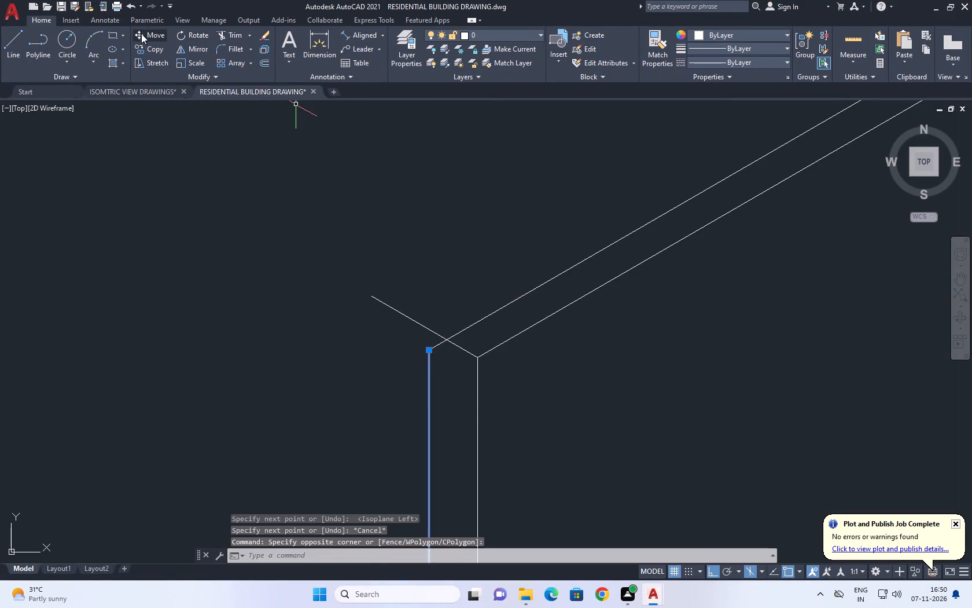
pyautogui.moveTo(148, 28); pyautogui.dragTo(147, 40)
pyautogui.scroll(1, 418, 343)
pyautogui.click(162, 41)
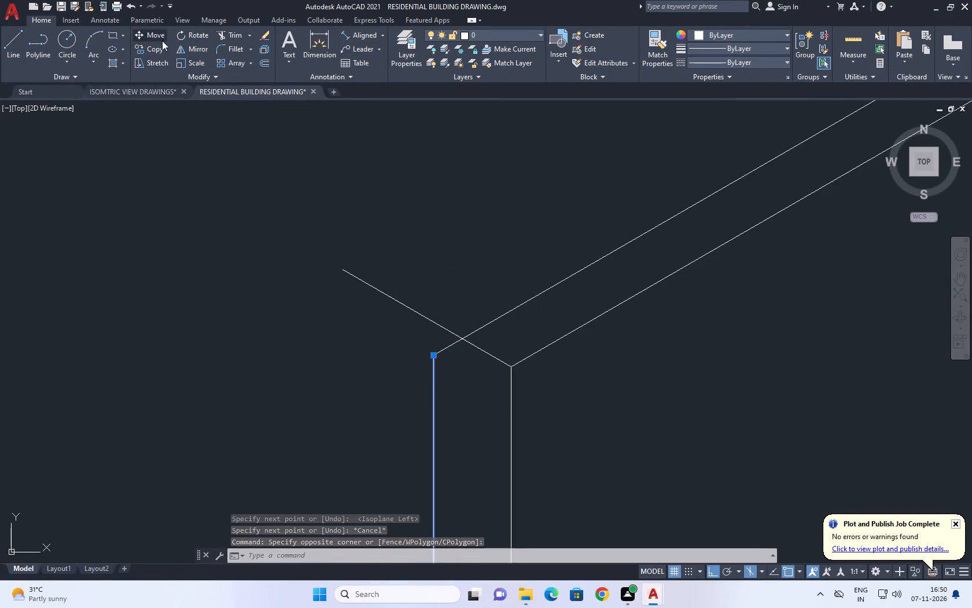
pyautogui.click(433, 356)
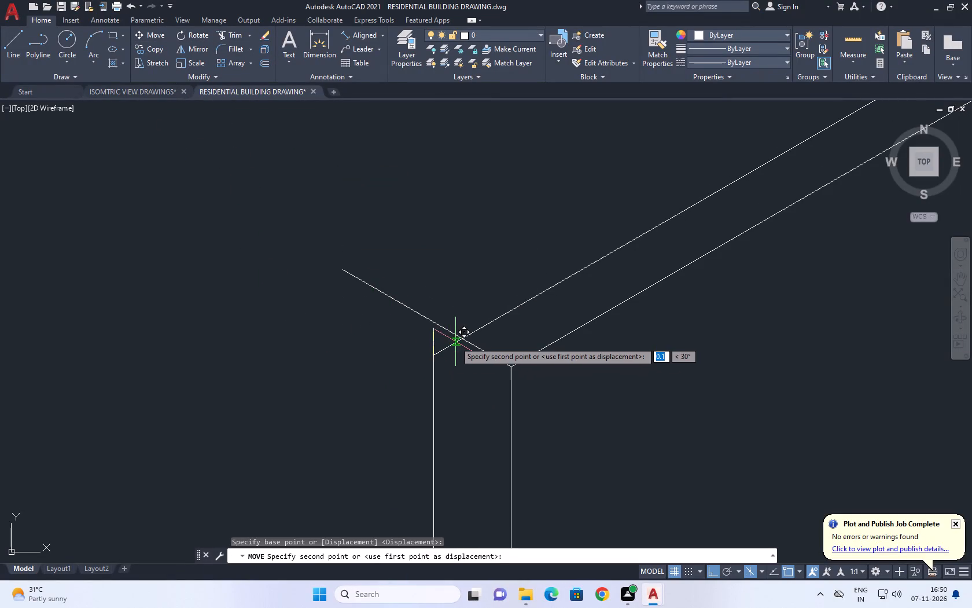
pyautogui.click(459, 339)
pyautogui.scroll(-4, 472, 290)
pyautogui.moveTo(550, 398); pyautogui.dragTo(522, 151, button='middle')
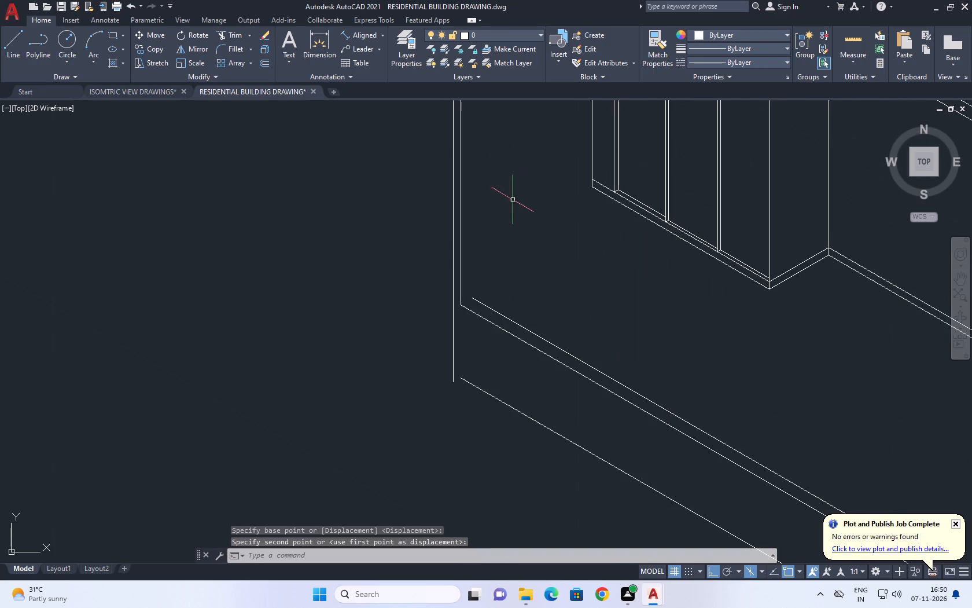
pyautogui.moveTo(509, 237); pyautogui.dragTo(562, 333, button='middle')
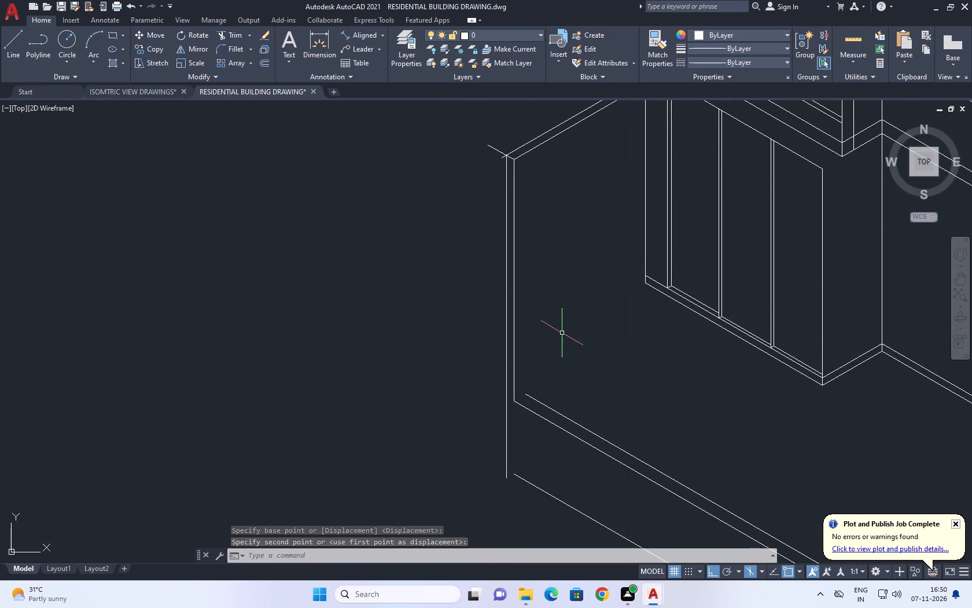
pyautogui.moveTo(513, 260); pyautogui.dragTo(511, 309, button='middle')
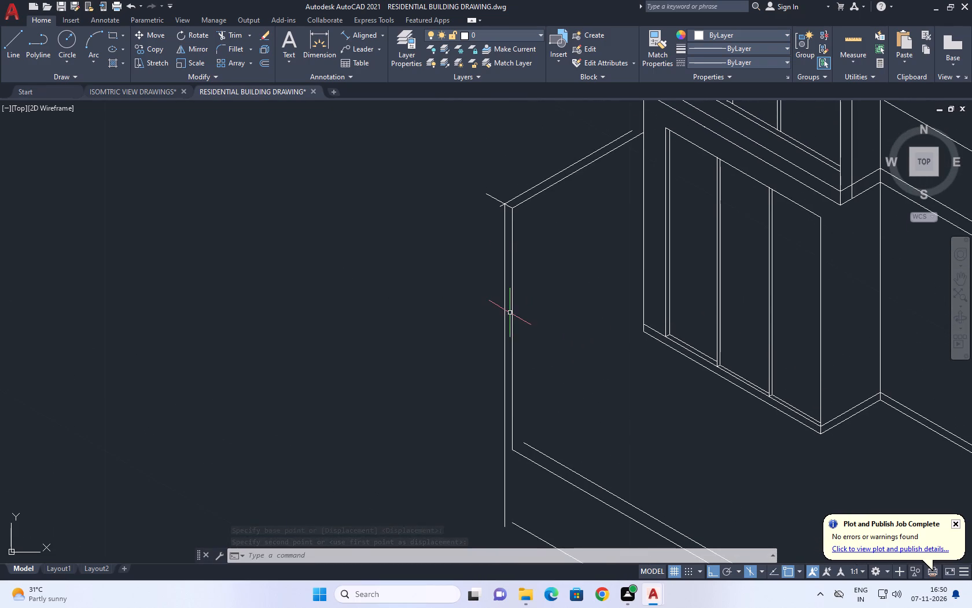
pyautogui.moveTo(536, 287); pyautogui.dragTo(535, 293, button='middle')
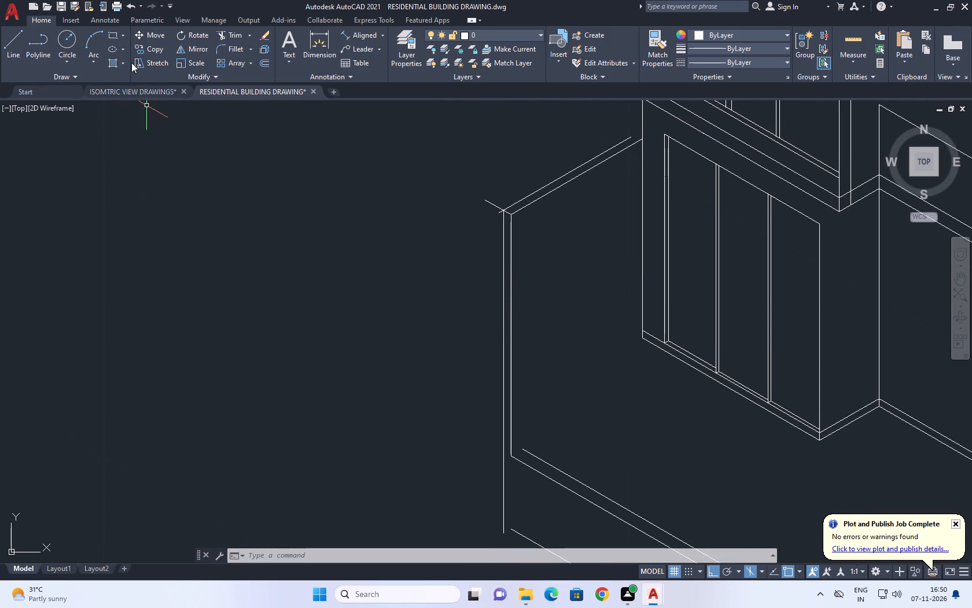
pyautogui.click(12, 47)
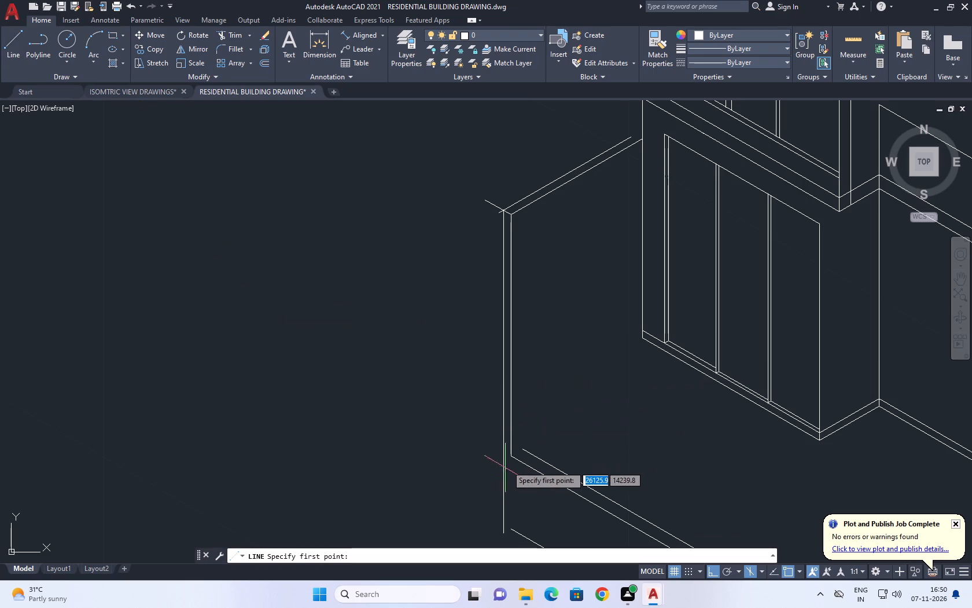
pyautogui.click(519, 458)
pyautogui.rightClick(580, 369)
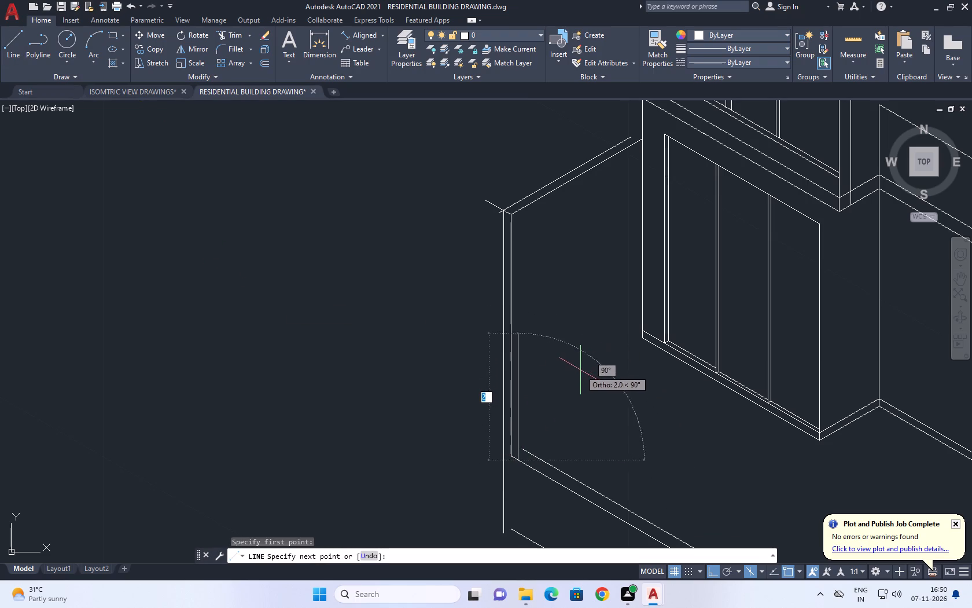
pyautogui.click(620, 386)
# Draw a line about 3.5 long at 210° on the top isoplane from low on the building's corner vertical, crossing both end verticals.
pyautogui.rightClick(550, 355)
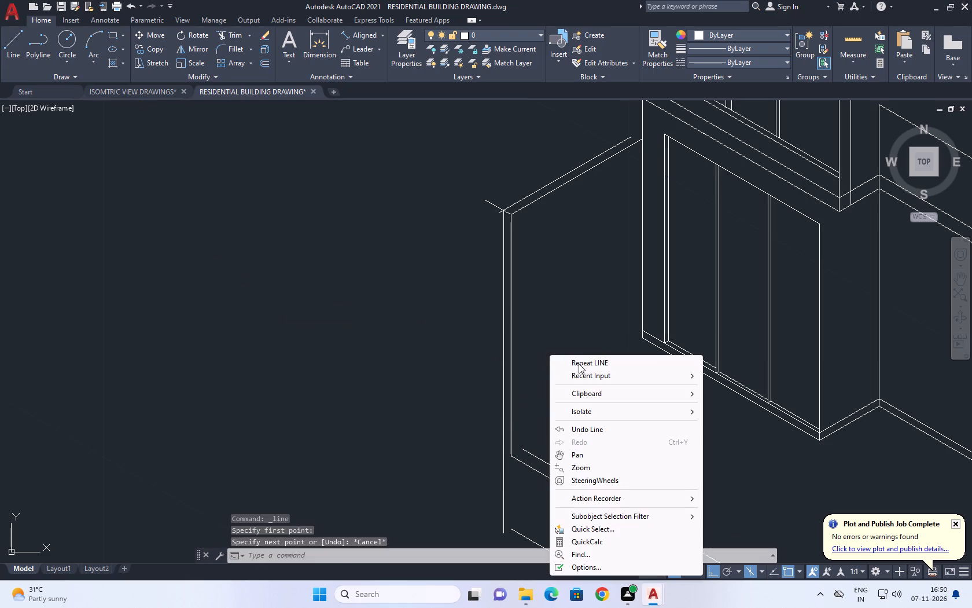
pyautogui.click(579, 364)
pyautogui.click(511, 456)
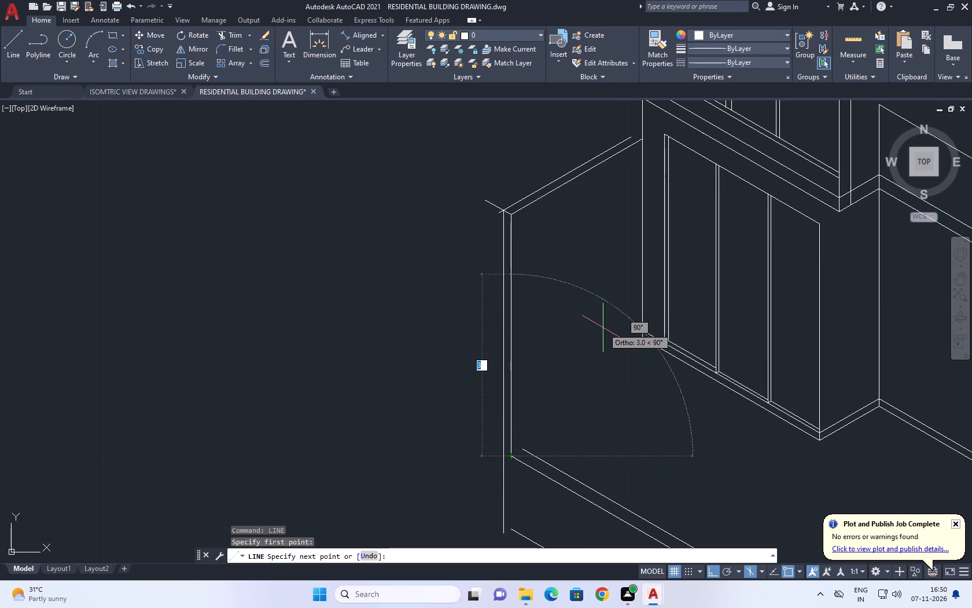
pyautogui.press('F5')
pyautogui.scroll(-1, 584, 335)
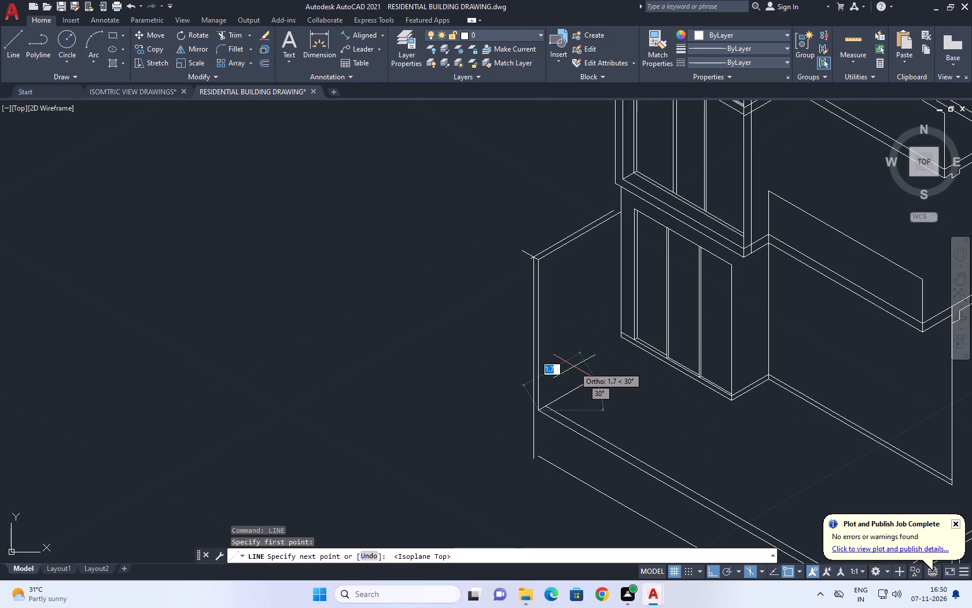
pyautogui.scroll(-1, 542, 360)
pyautogui.press('space')
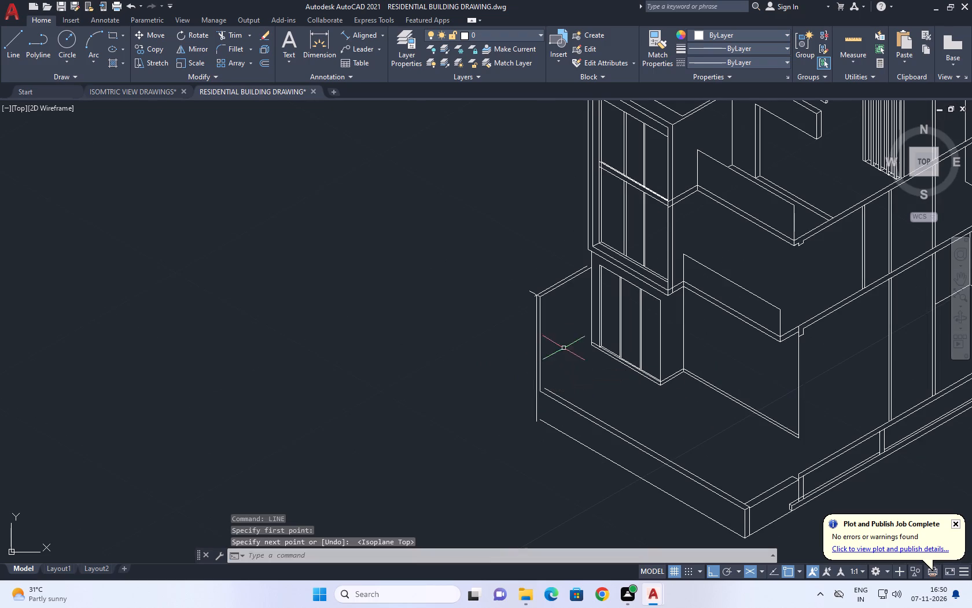
pyautogui.moveTo(572, 371); pyautogui.dragTo(570, 383, button='middle')
pyautogui.press('space')
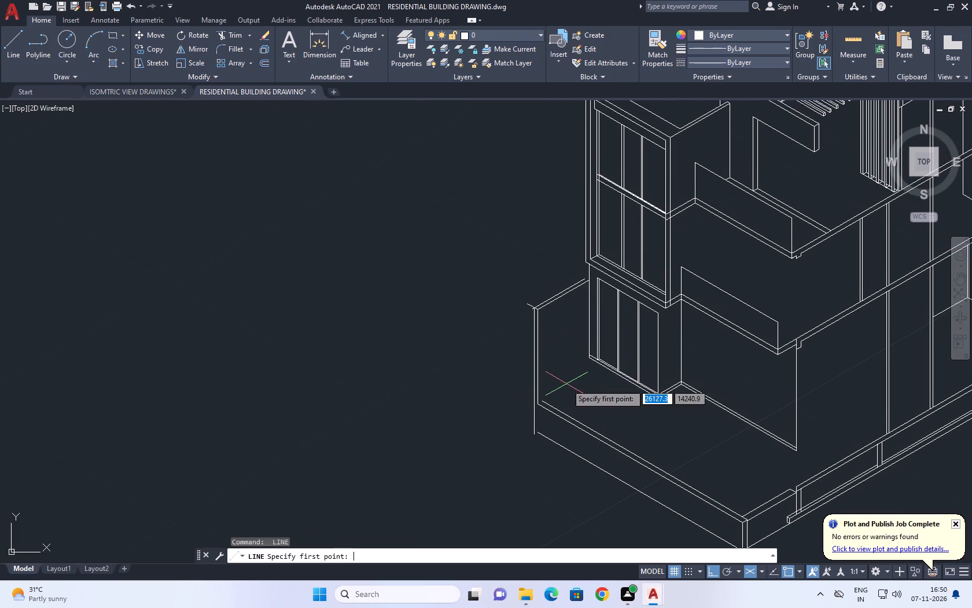
pyautogui.scroll(2, 583, 346)
pyautogui.click(594, 353)
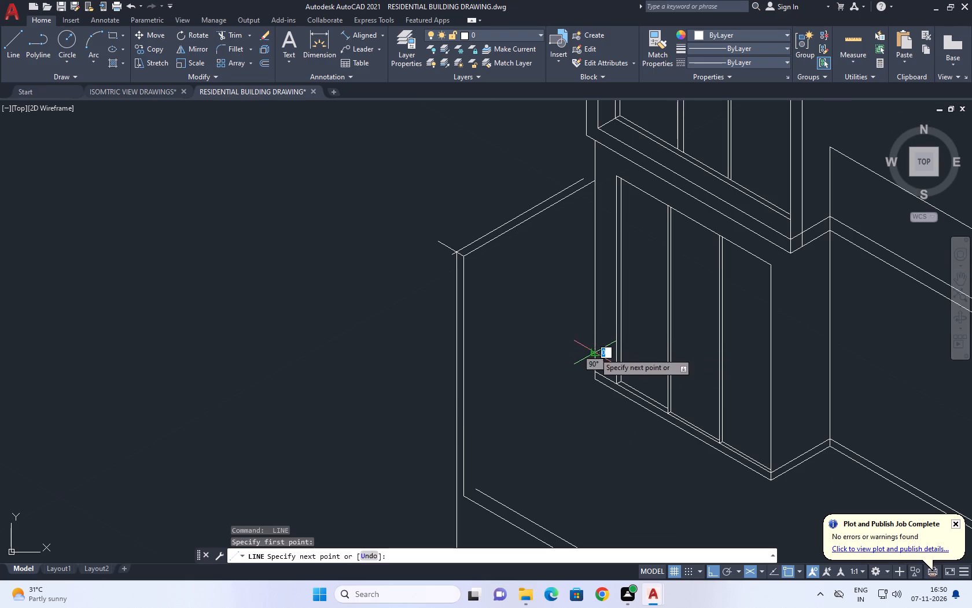
pyautogui.moveTo(459, 475); pyautogui.dragTo(465, 382, button='middle')
pyautogui.scroll(-1, 465, 368)
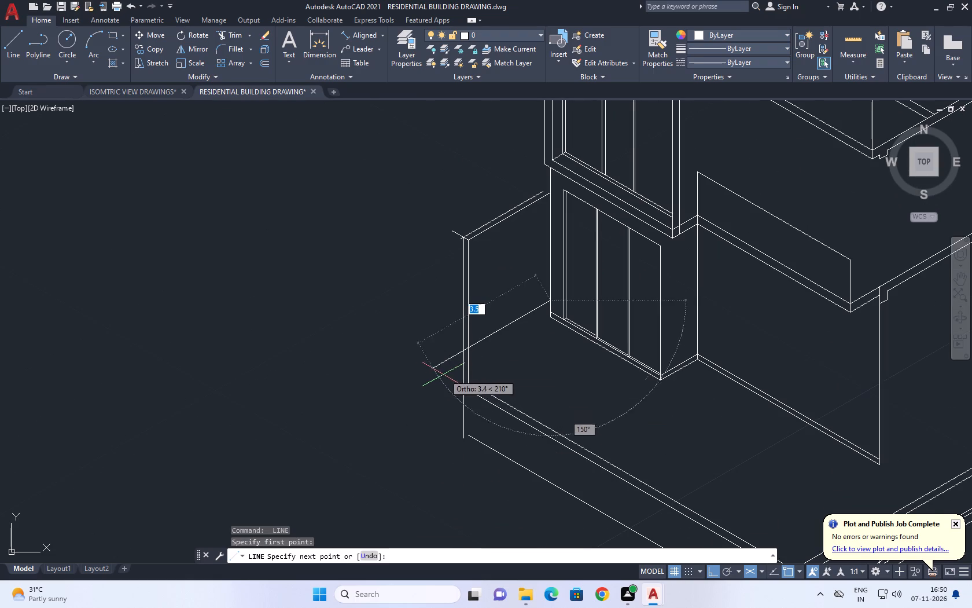
pyautogui.click(428, 379)
pyautogui.press('space')
# Examine the whole building drawing and the boundary wall return around its far-end corner.
pyautogui.scroll(-2, 432, 371)
pyautogui.moveTo(488, 391); pyautogui.dragTo(341, 346, button='middle')
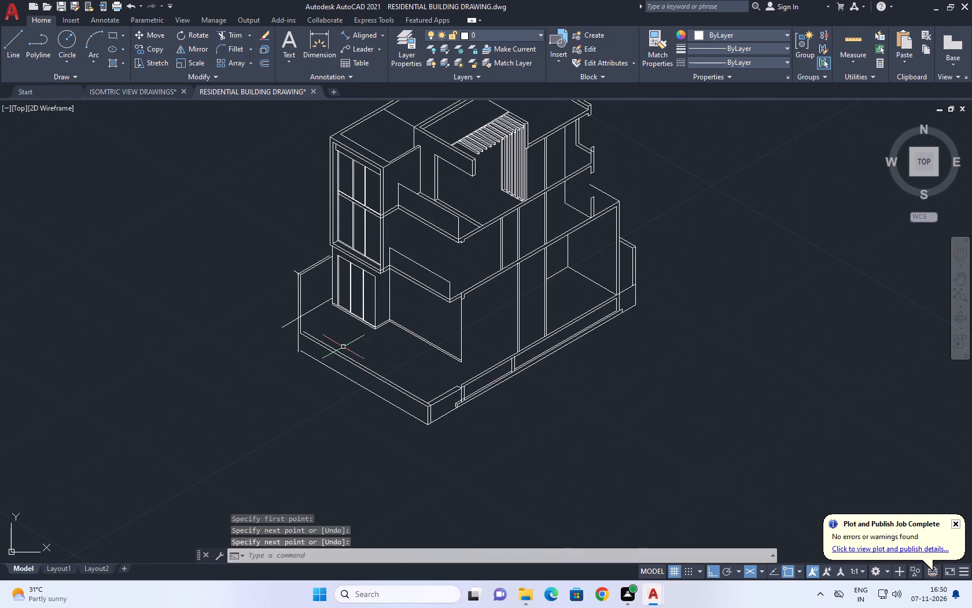
pyautogui.moveTo(330, 353); pyautogui.dragTo(383, 433, button='middle')
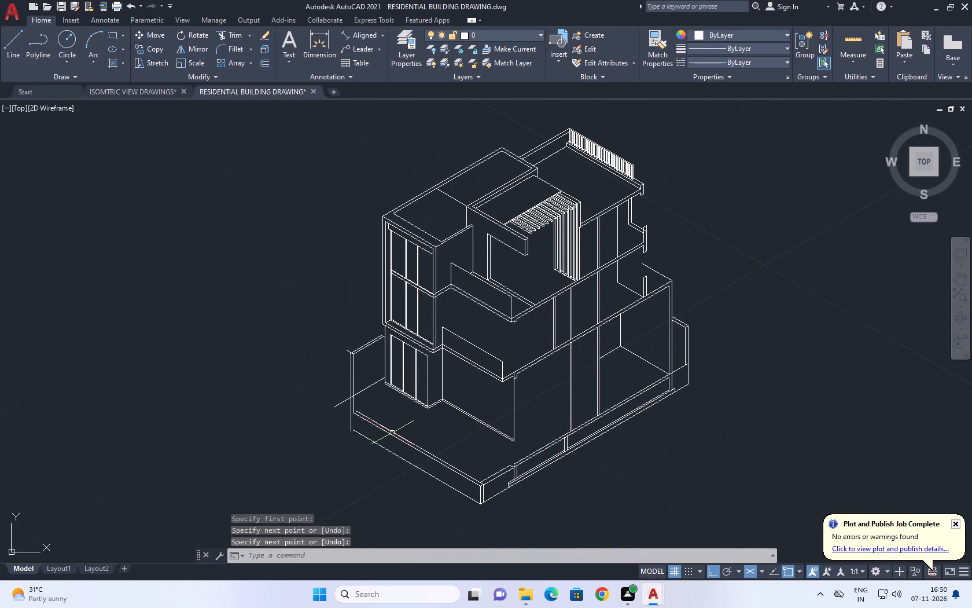
pyautogui.moveTo(395, 412); pyautogui.dragTo(352, 411, button='middle')
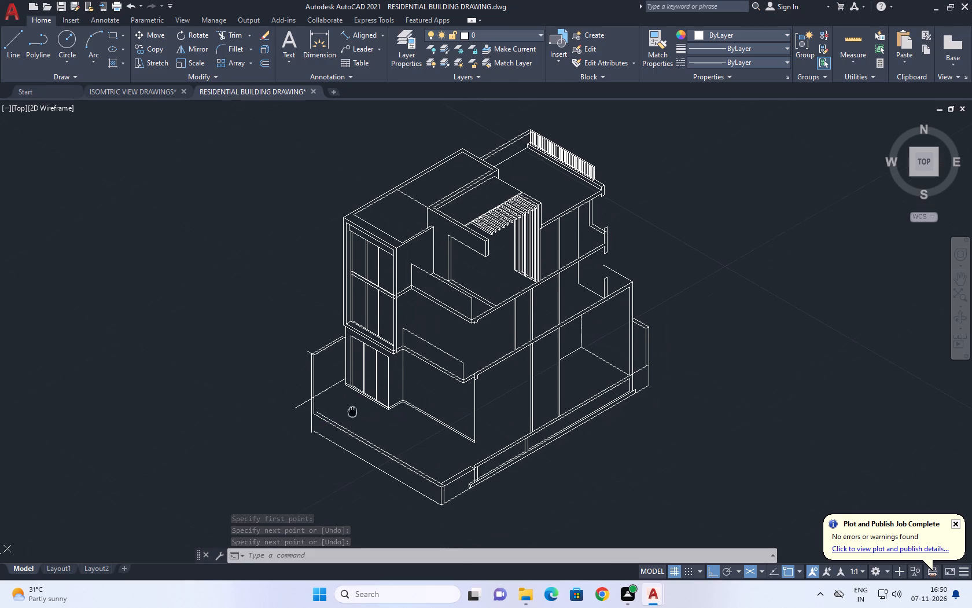
pyautogui.moveTo(352, 411); pyautogui.dragTo(352, 408, button='middle')
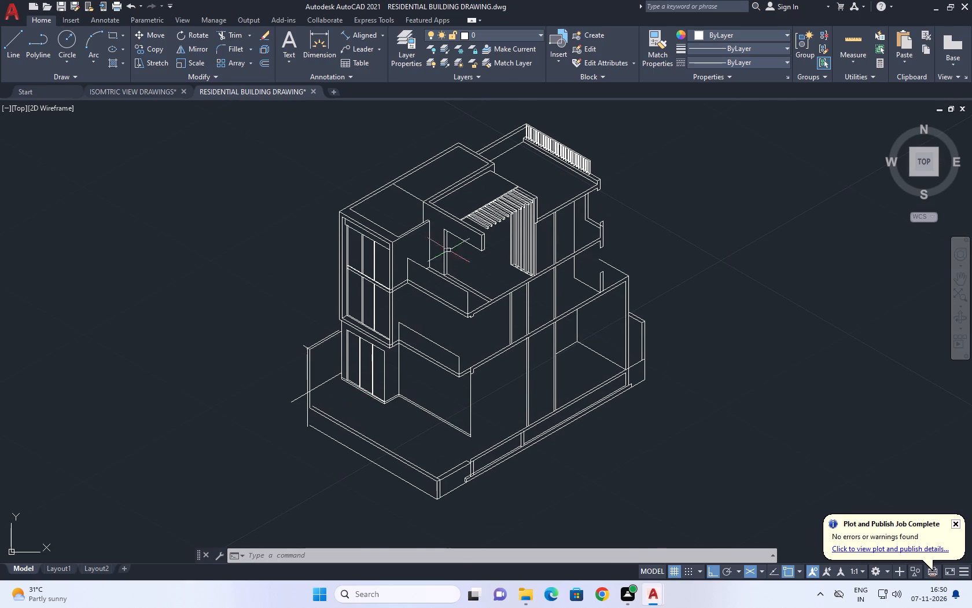
pyautogui.scroll(1, 320, 273)
pyautogui.moveTo(426, 179); pyautogui.dragTo(433, 145, button='middle')
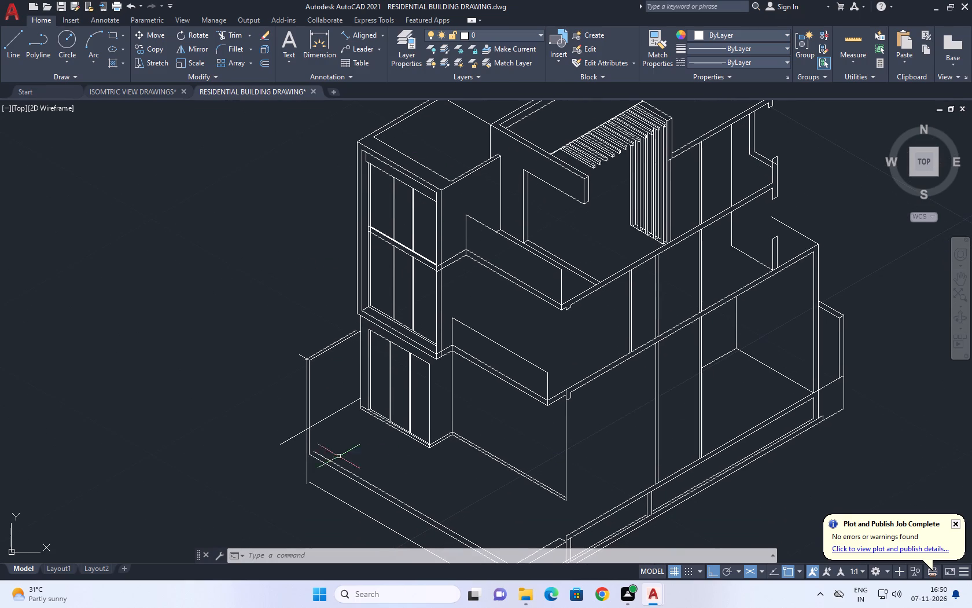
pyautogui.scroll(1, 302, 456)
pyautogui.moveTo(310, 452); pyautogui.dragTo(309, 404, button='middle')
pyautogui.scroll(1, 310, 452)
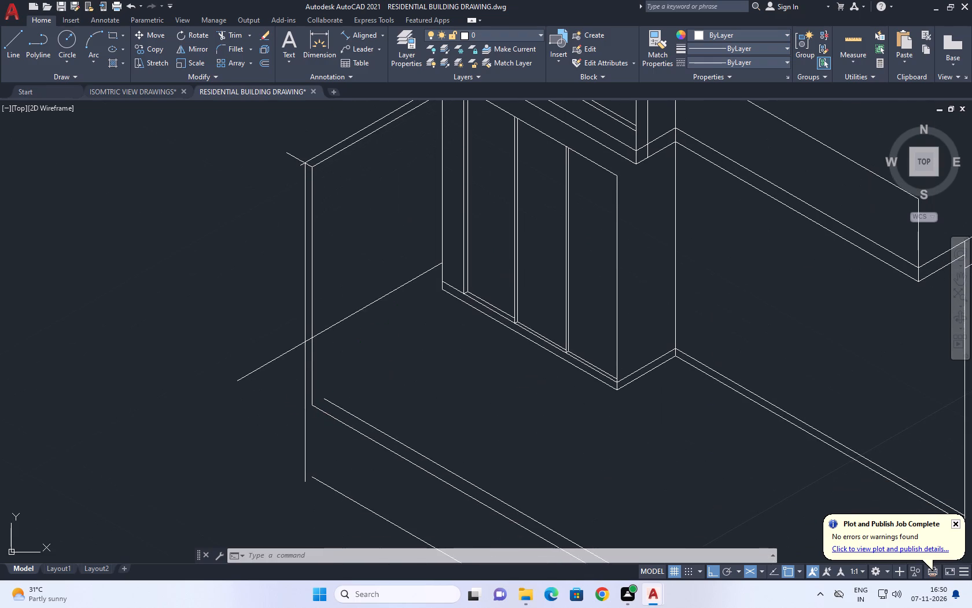
# Erase the slanted line running from low on the building's corner vertical across both end verticals.
pyautogui.click(388, 309)
pyautogui.click(376, 256)
pyautogui.rightClick(400, 328)
pyautogui.click(430, 114)
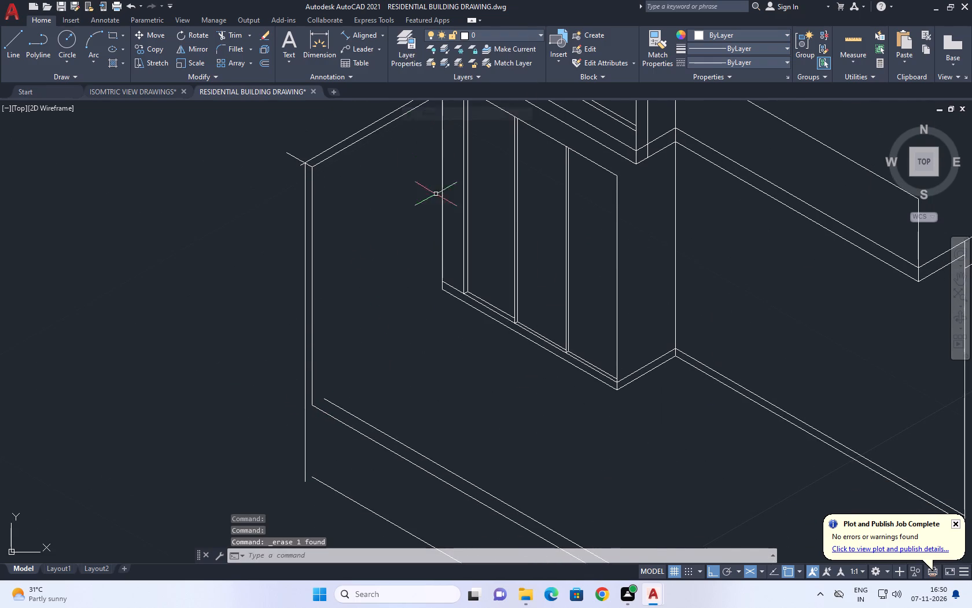
# Move the wall return's slanted top edges, short corner line and both end verticals outward along the boundary wall's direction, away from the building.
pyautogui.scroll(-1, 310, 357)
pyautogui.moveTo(313, 350); pyautogui.dragTo(442, 423, button='middle')
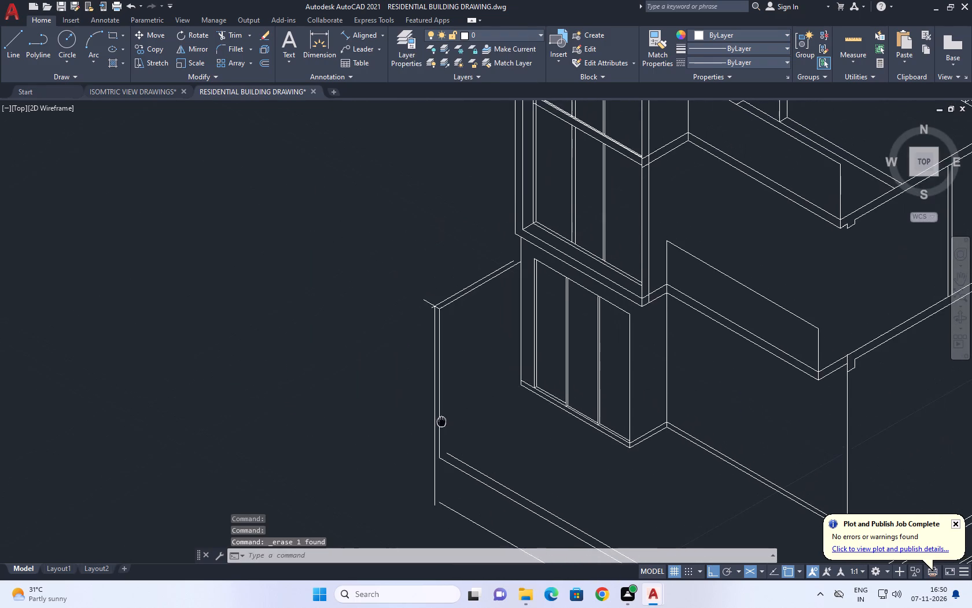
pyautogui.moveTo(442, 423); pyautogui.dragTo(443, 423, button='middle')
pyautogui.moveTo(466, 433); pyautogui.dragTo(411, 397, button='middle')
pyautogui.moveTo(408, 352); pyautogui.dragTo(401, 340)
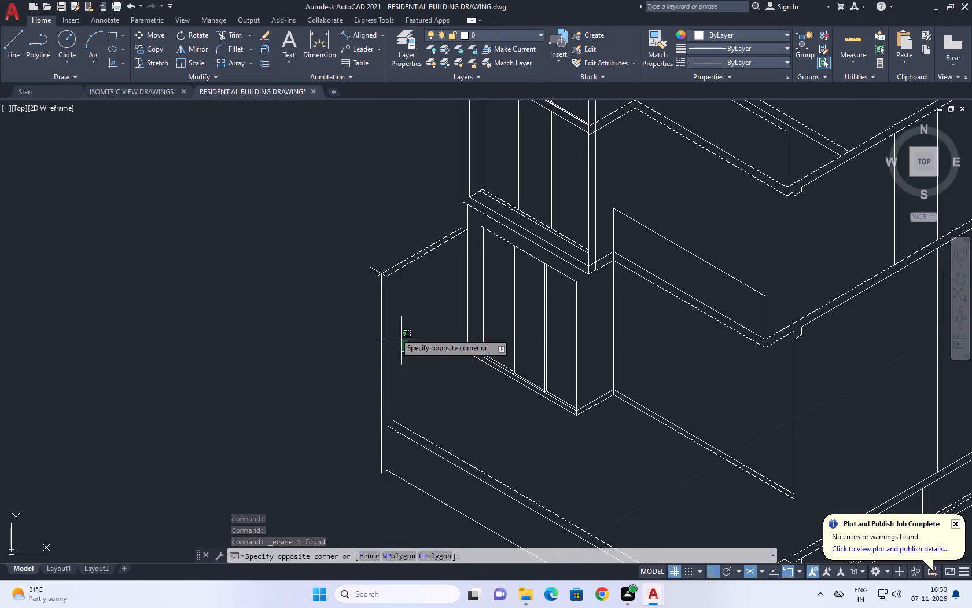
pyautogui.moveTo(365, 301); pyautogui.dragTo(337, 288)
pyautogui.moveTo(419, 282); pyautogui.dragTo(414, 262)
pyautogui.click(373, 201)
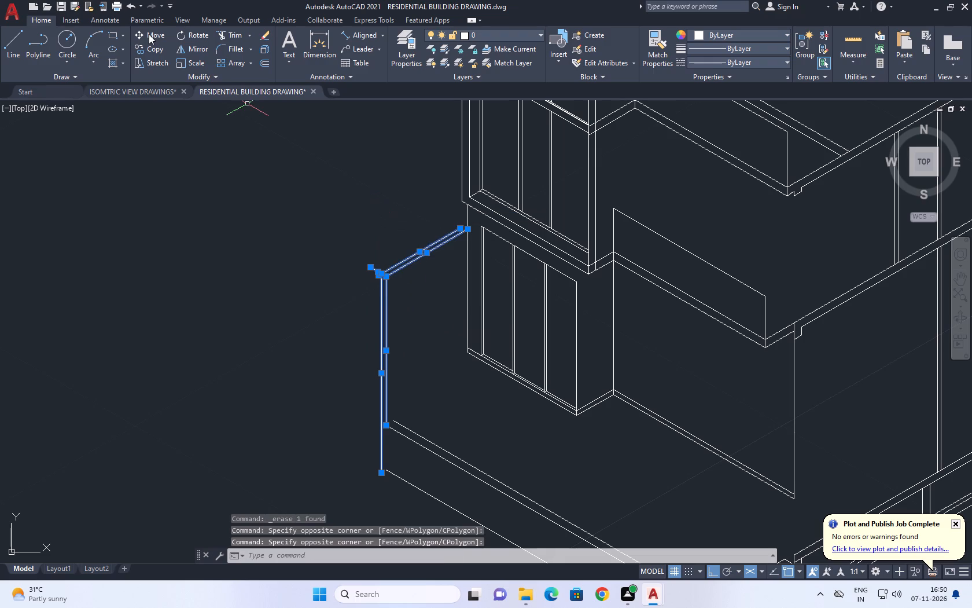
pyautogui.click(149, 34)
pyautogui.moveTo(267, 345); pyautogui.dragTo(257, 338)
pyautogui.click(224, 319)
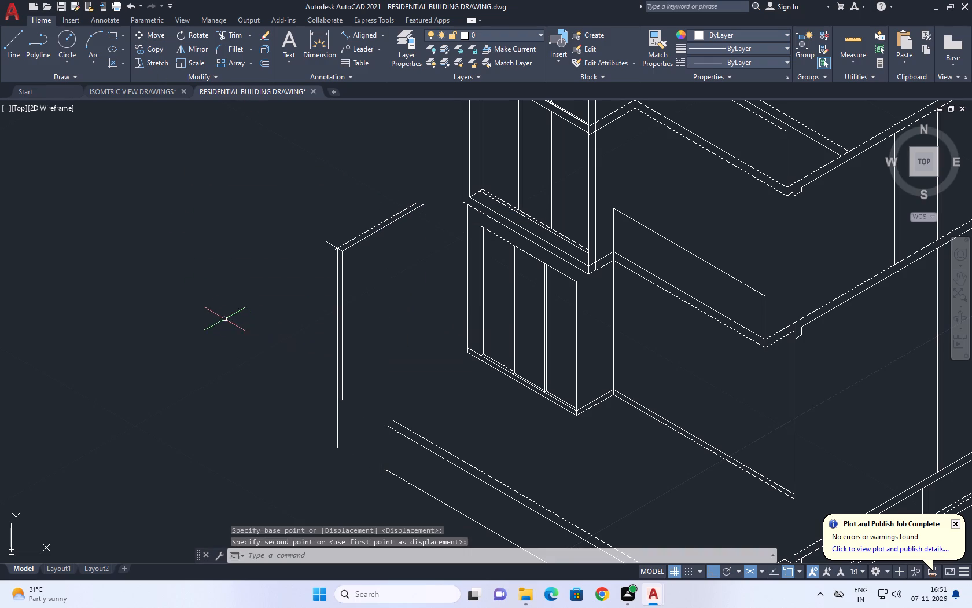
# Fillet the outer end vertical with the boundary wall's outer base line to form a sharp corner.
pyautogui.moveTo(354, 399); pyautogui.dragTo(334, 356, button='middle')
pyautogui.click(229, 52)
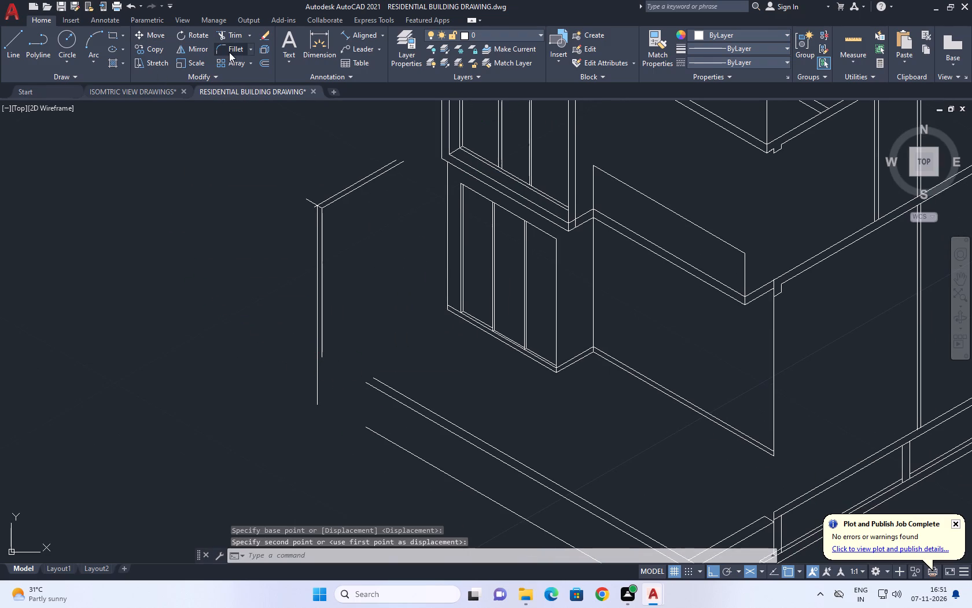
pyautogui.moveTo(338, 209); pyautogui.dragTo(295, 182, button='middle')
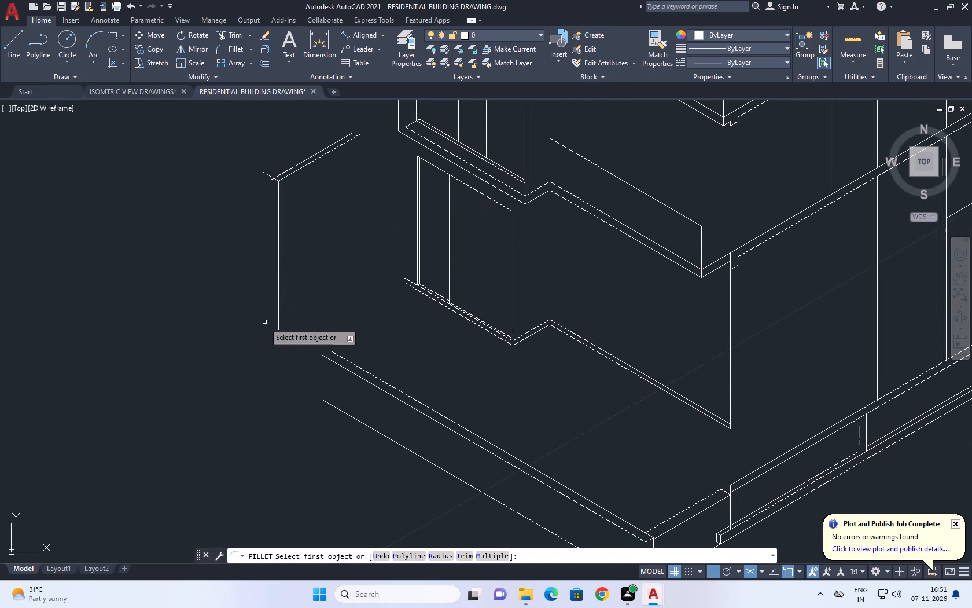
pyautogui.click(274, 356)
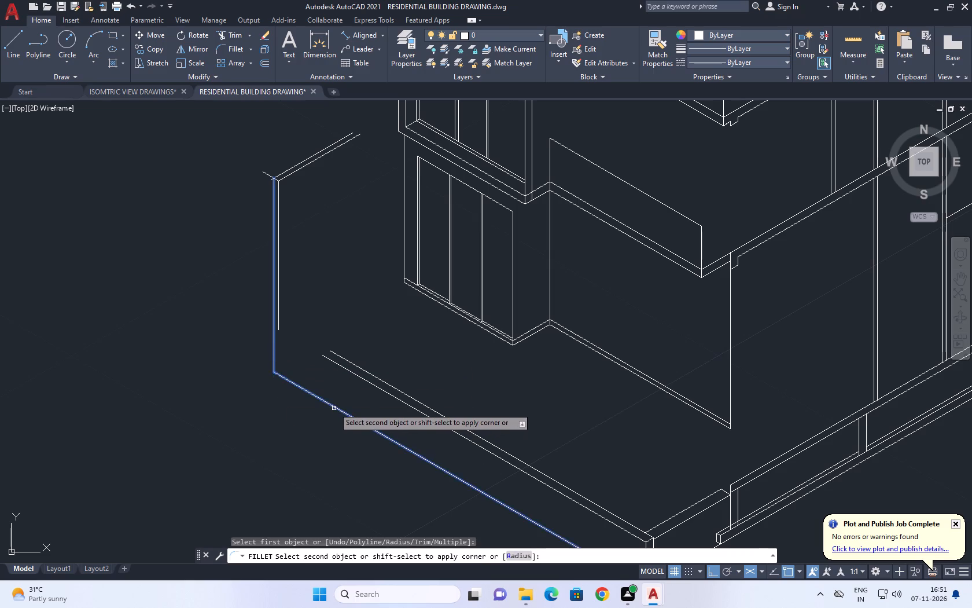
pyautogui.click(334, 407)
# Extend the boundary wall's two parallel inner lines to meet the inner end vertical.
pyautogui.moveTo(297, 346); pyautogui.dragTo(308, 358, button='middle')
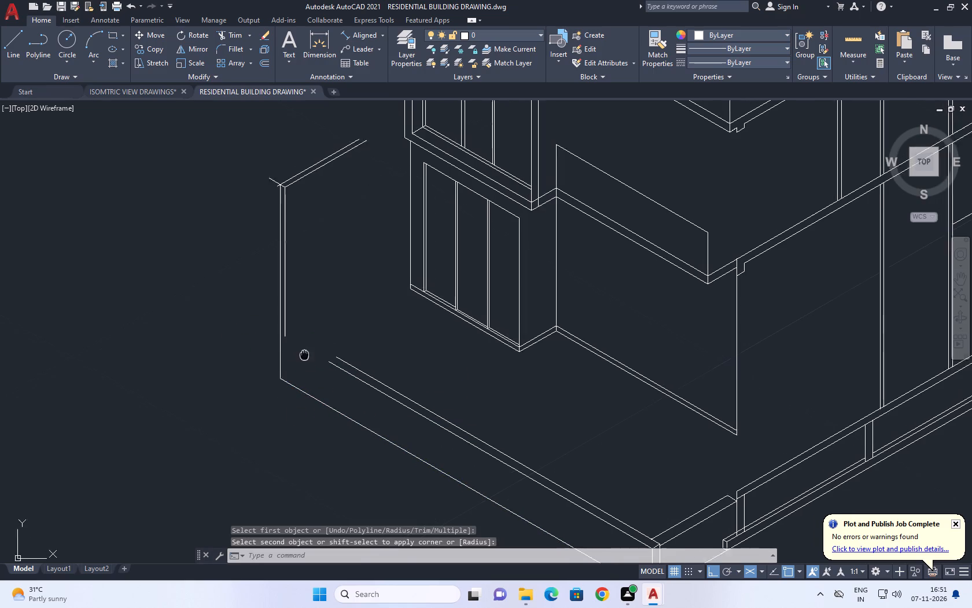
pyautogui.moveTo(308, 358); pyautogui.dragTo(326, 370, button='middle')
pyautogui.write('EX')
pyautogui.press('space')
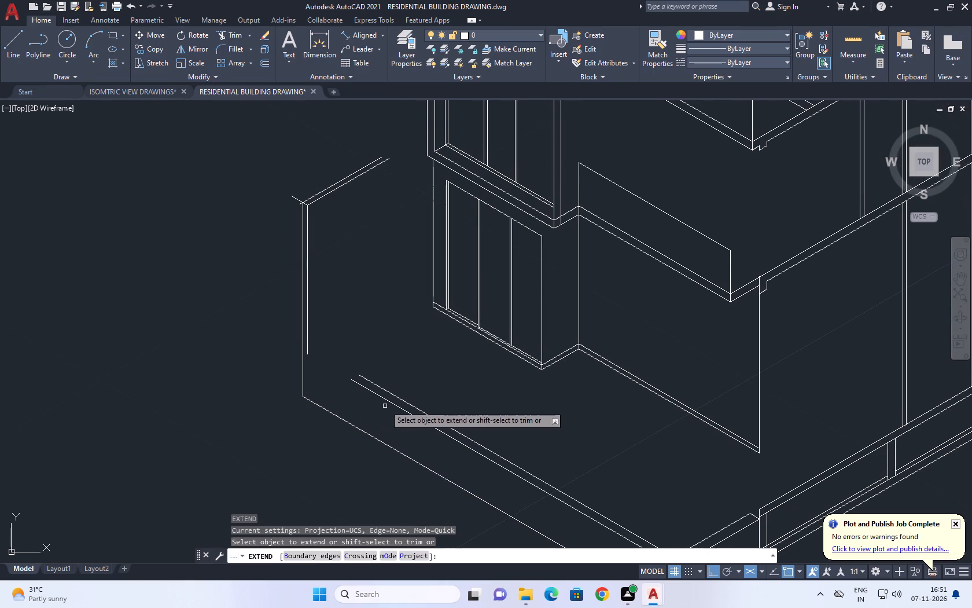
pyautogui.click(402, 395)
pyautogui.click(378, 402)
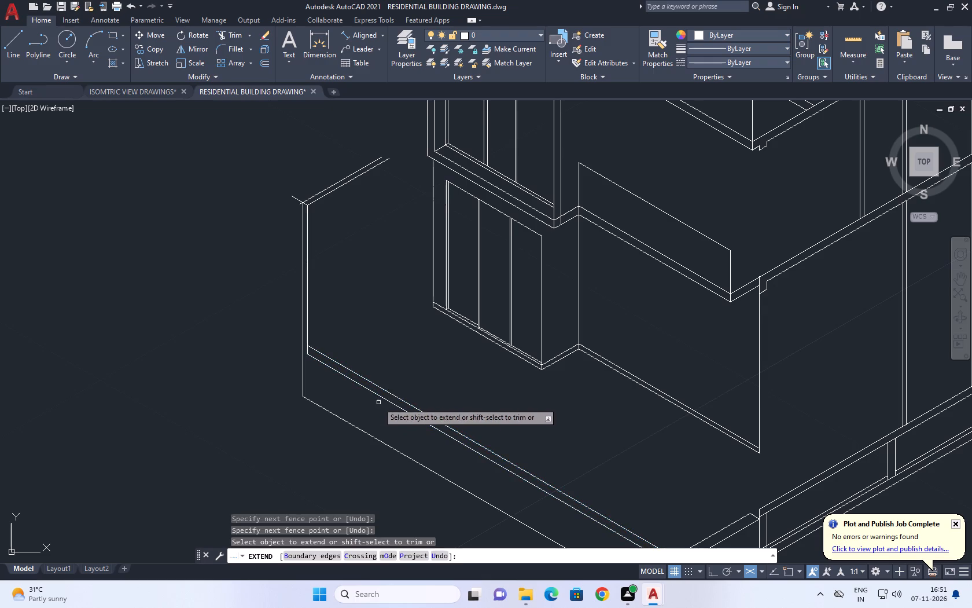
pyautogui.rightClick(396, 390)
pyautogui.click(451, 406)
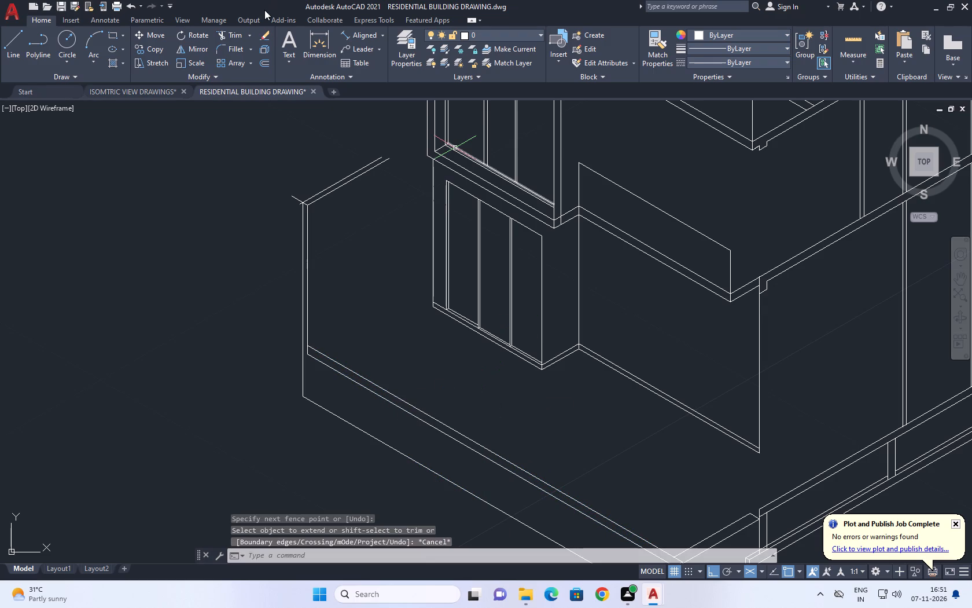
# Draw a short line at 30° from the inner end vertical's bottom corner, crossing the upper of the two extended wall lines.
pyautogui.click(12, 46)
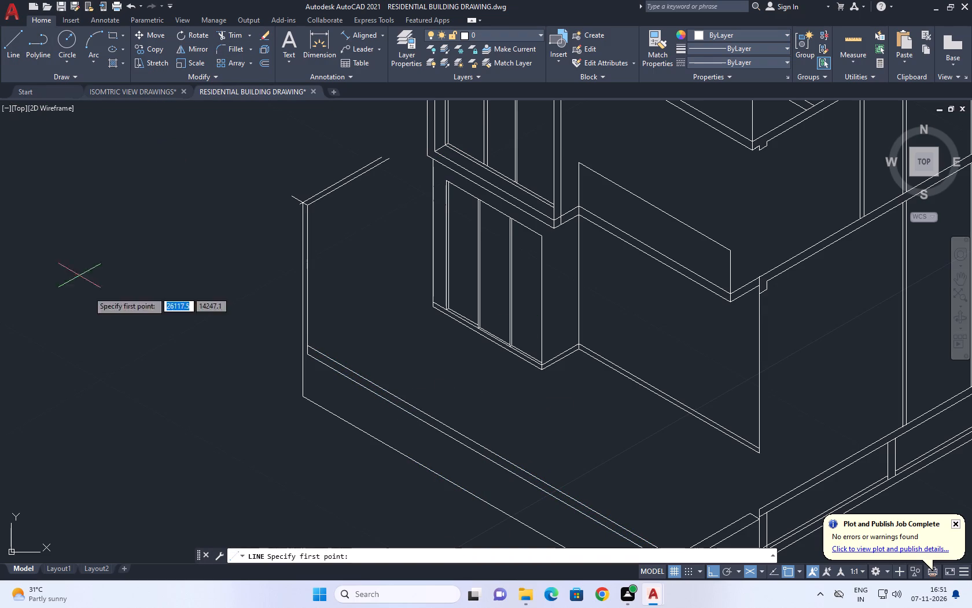
pyautogui.scroll(2, 294, 354)
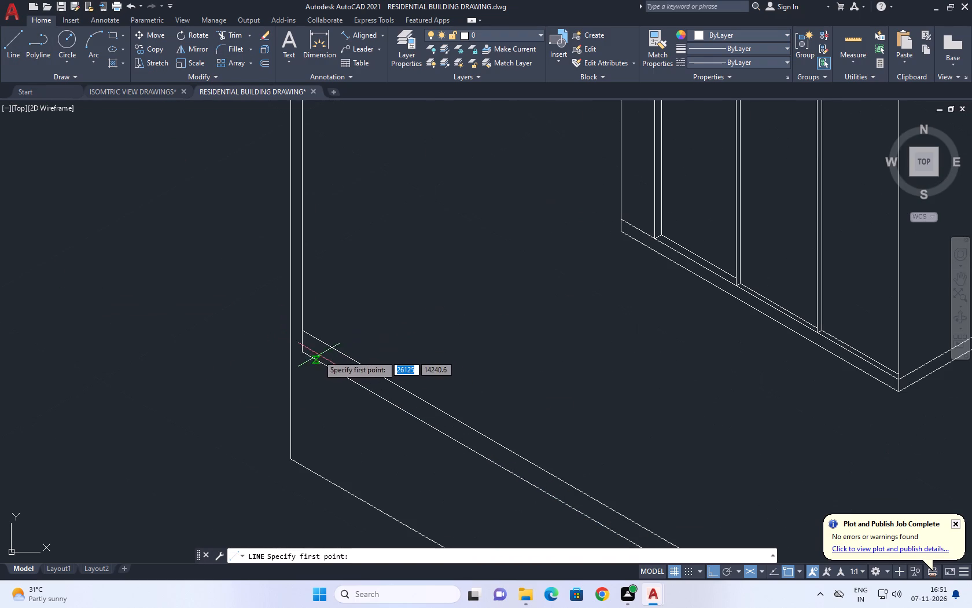
pyautogui.click(304, 352)
pyautogui.click(375, 313)
pyautogui.rightClick(376, 243)
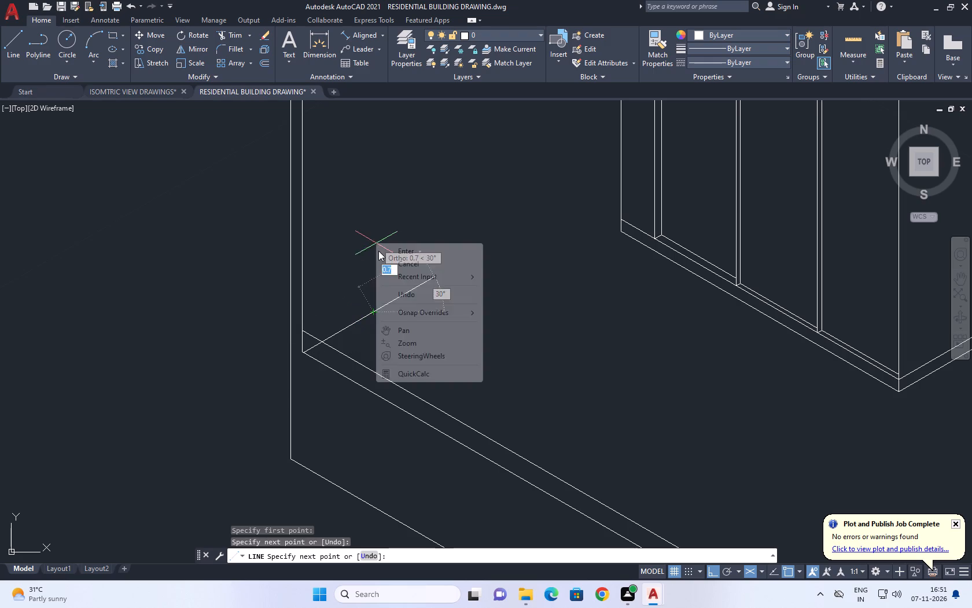
pyautogui.click(404, 264)
# Trim the short 30° line and the upper wall line where they cross, leaving a clean corner at the inner vertical's base.
pyautogui.click(229, 35)
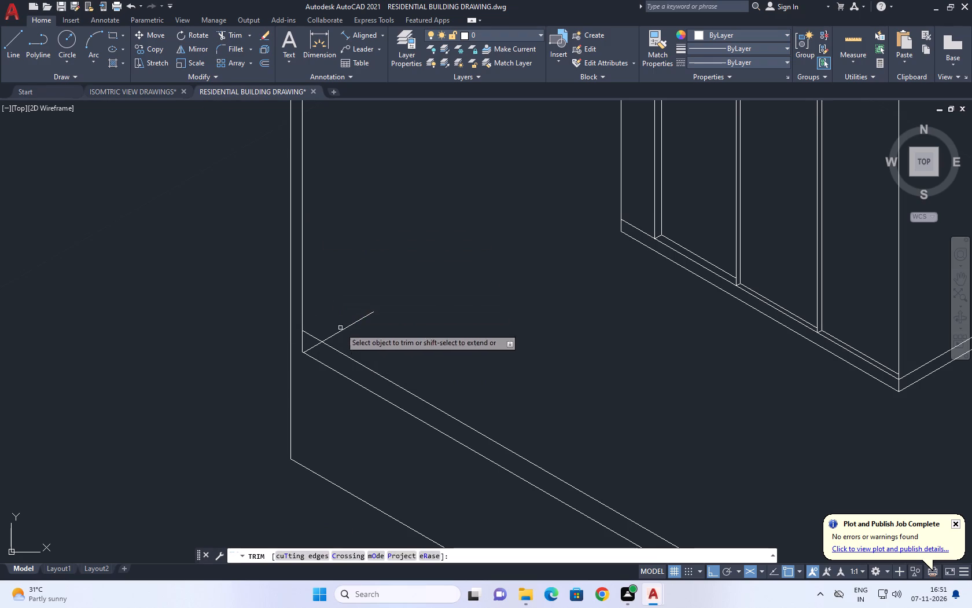
pyautogui.click(344, 336)
pyautogui.click(337, 306)
pyautogui.scroll(1, 316, 340)
pyautogui.click(314, 339)
pyautogui.click(316, 327)
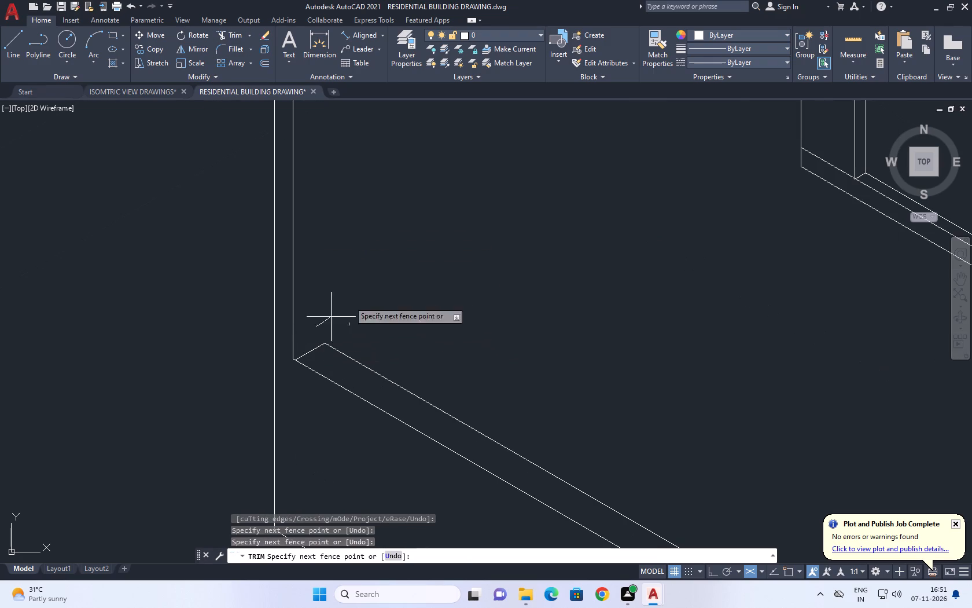
pyautogui.rightClick(358, 278)
pyautogui.click(385, 301)
# Trim the overhanging ends of the short corner line and the outer slanted edge at the top of the outer vertical.
pyautogui.scroll(-2, 386, 301)
pyautogui.moveTo(403, 349); pyautogui.dragTo(424, 334, button='middle')
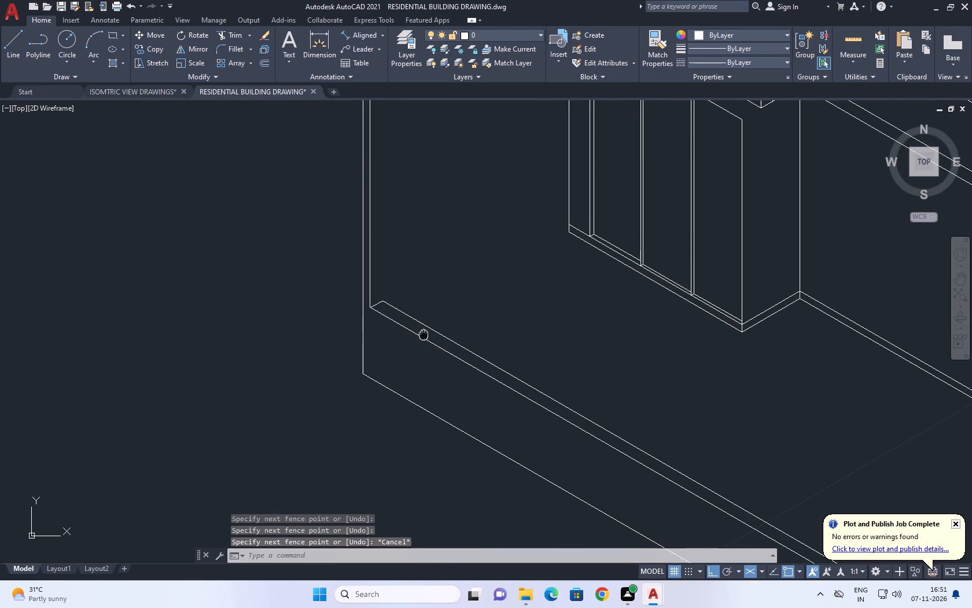
pyautogui.moveTo(424, 334); pyautogui.dragTo(442, 351, button='middle')
pyautogui.scroll(-1, 444, 358)
pyautogui.moveTo(440, 266); pyautogui.dragTo(448, 347, button='middle')
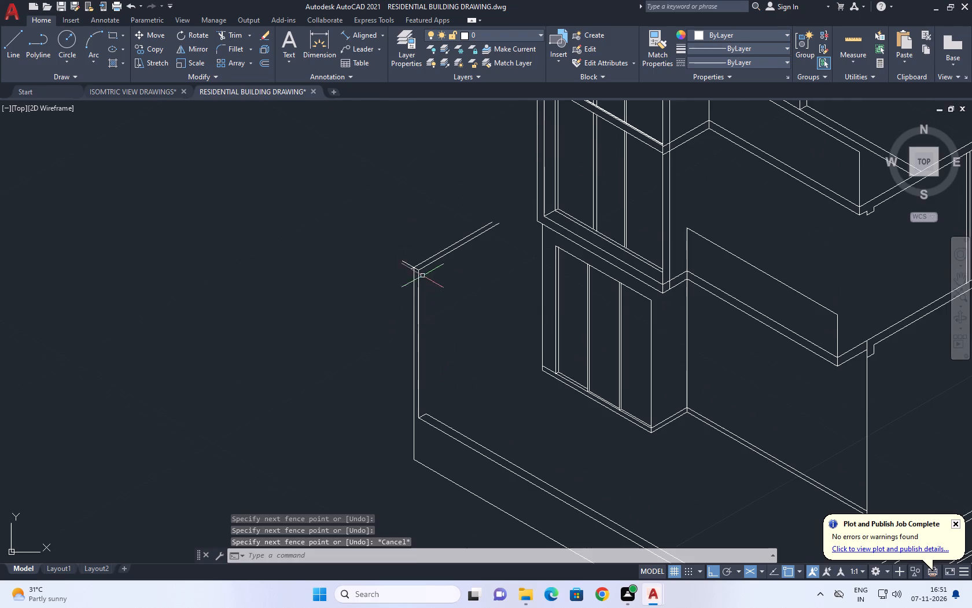
pyautogui.scroll(6, 418, 263)
pyautogui.click(232, 33)
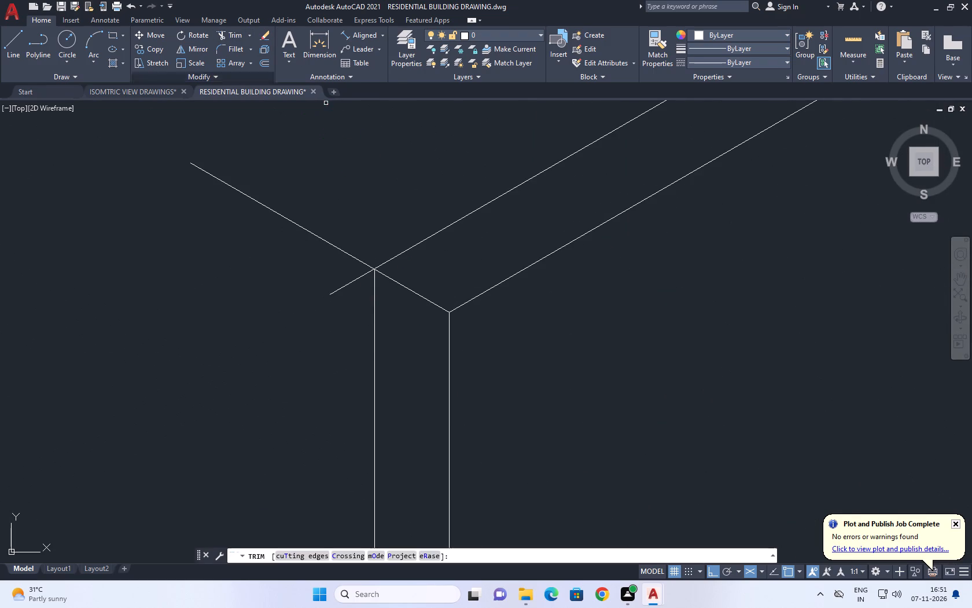
pyautogui.click(356, 297)
pyautogui.click(355, 194)
pyautogui.rightClick(341, 235)
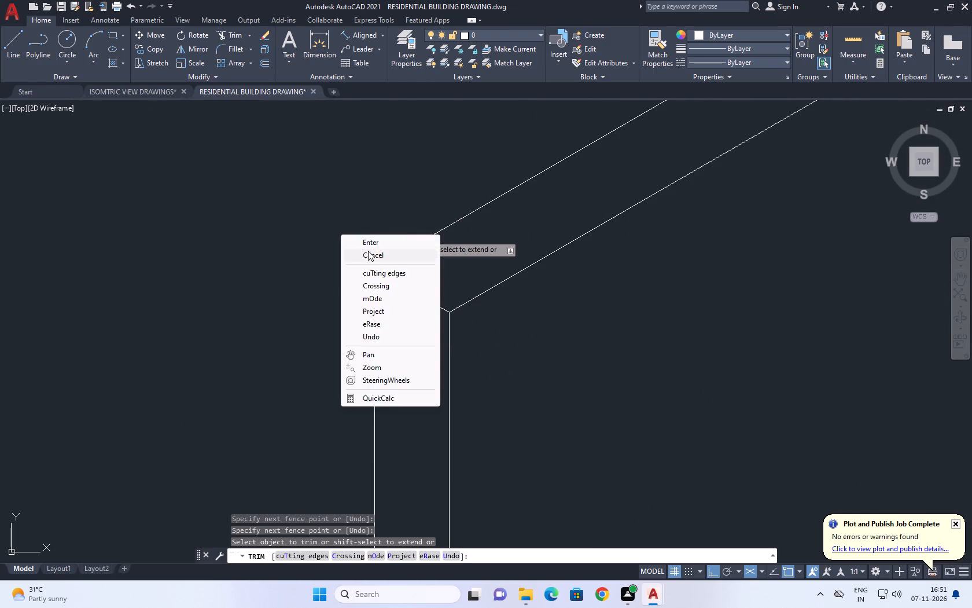
pyautogui.click(368, 251)
# Draw a line about 3.8 long at 30° from the trimmed inner base corner, crossing the building's corner vertical.
pyautogui.scroll(-6, 374, 340)
pyautogui.moveTo(476, 384); pyautogui.dragTo(478, 318, button='middle')
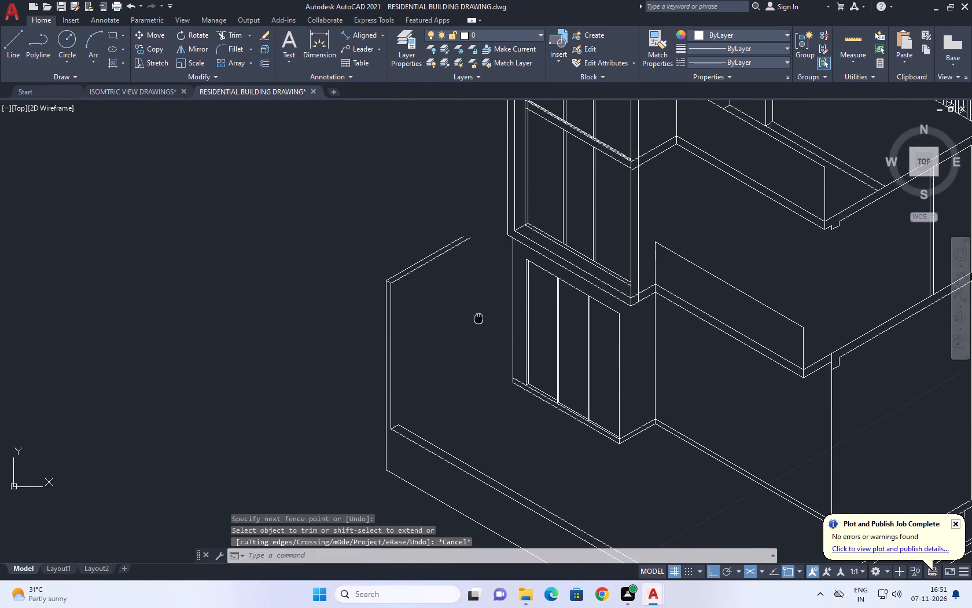
pyautogui.moveTo(478, 318); pyautogui.dragTo(487, 321, button='middle')
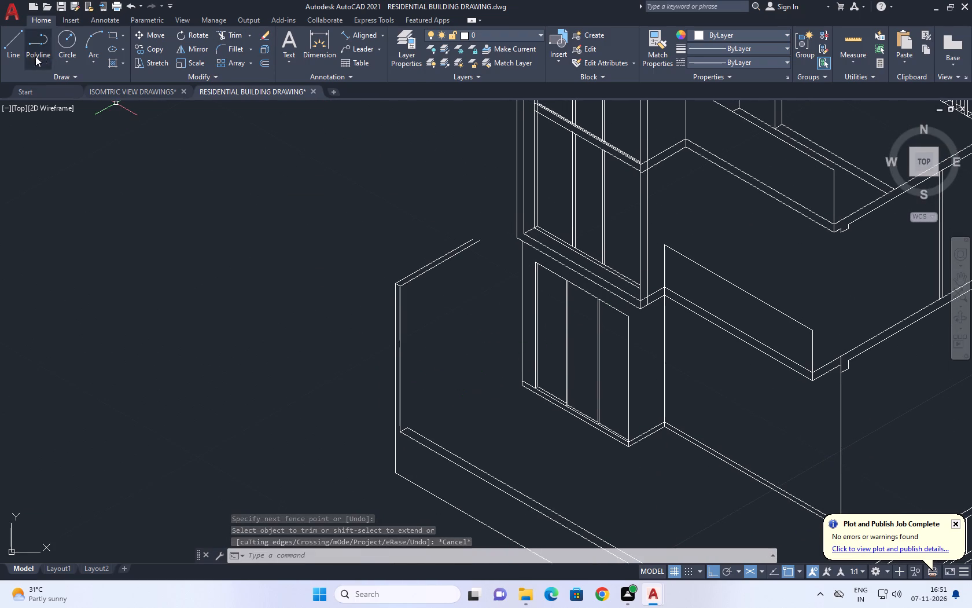
pyautogui.click(19, 45)
pyautogui.scroll(2, 397, 439)
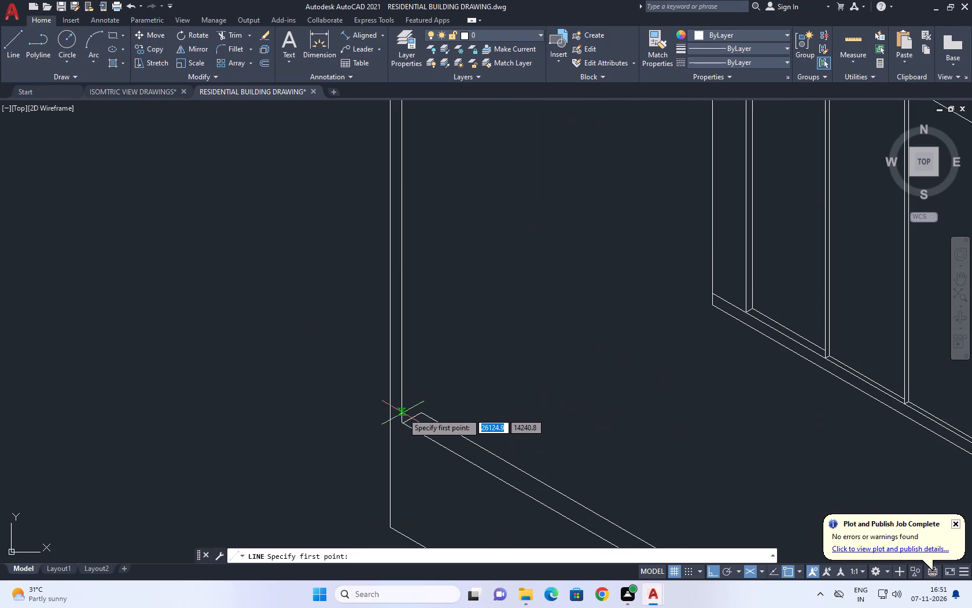
pyautogui.click(421, 411)
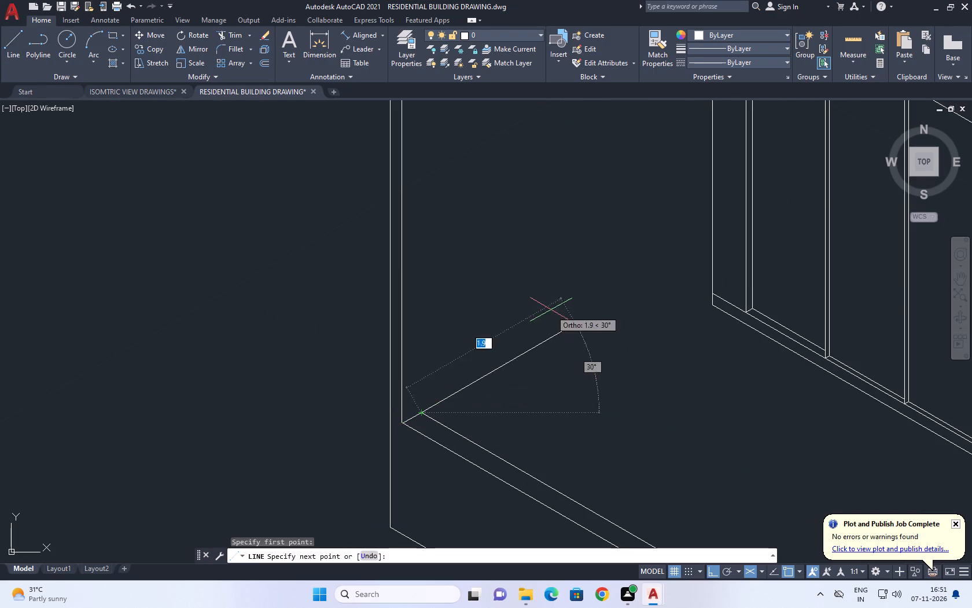
pyautogui.moveTo(635, 241); pyautogui.dragTo(551, 383, button='middle')
pyautogui.scroll(2, 617, 349)
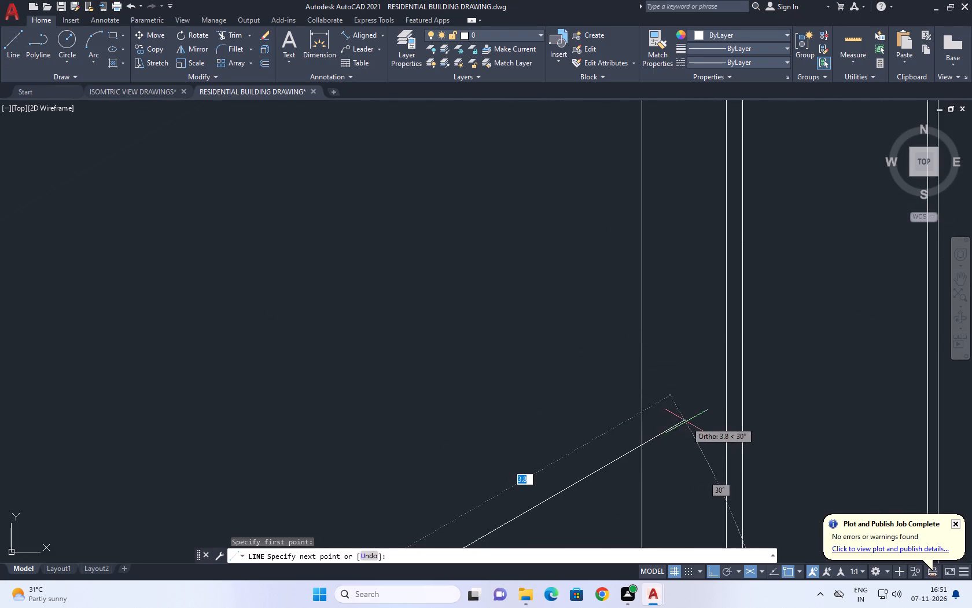
pyautogui.moveTo(693, 408); pyautogui.dragTo(694, 413)
pyautogui.rightClick(669, 328)
pyautogui.click(685, 345)
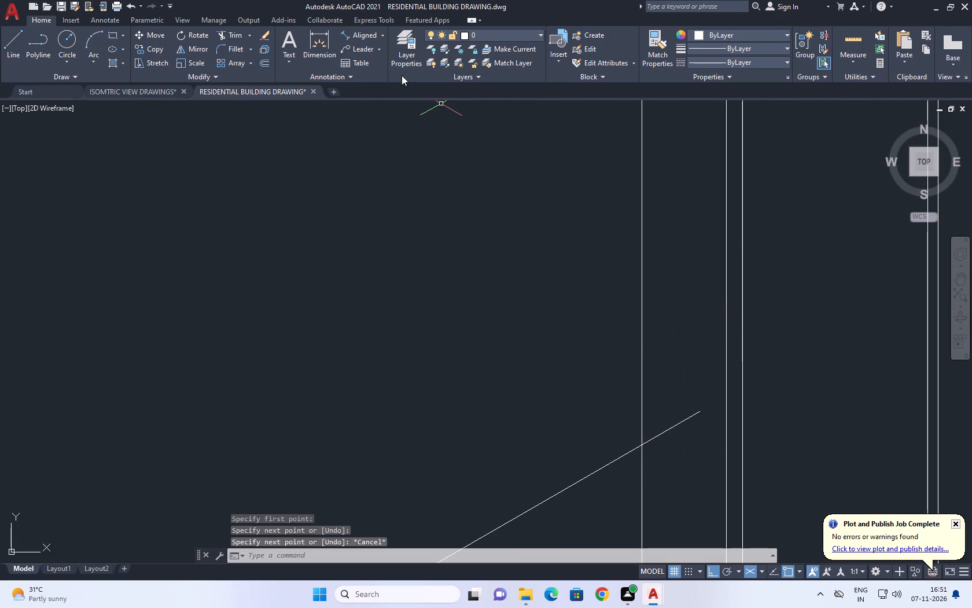
# Trim the new base line's overhang beyond the building's corner vertical.
pyautogui.click(237, 36)
pyautogui.click(661, 454)
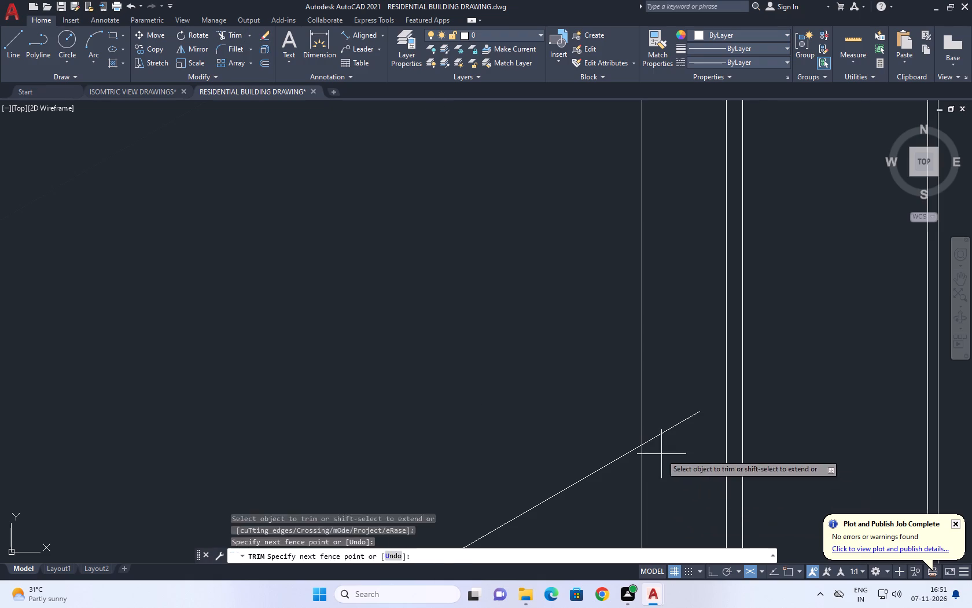
pyautogui.moveTo(665, 373); pyautogui.dragTo(665, 384)
pyautogui.rightClick(671, 346)
pyautogui.click(730, 366)
# Move both slanted top edges of the wall return straight down along the end verticals.
pyautogui.scroll(-4, 640, 380)
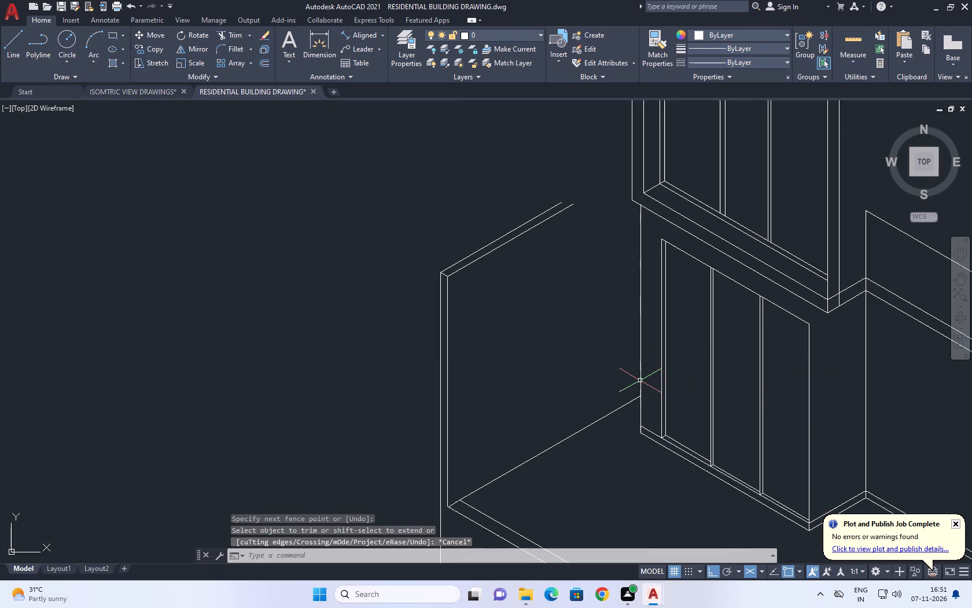
pyautogui.moveTo(510, 298); pyautogui.dragTo(529, 350, button='middle')
pyautogui.scroll(-1, 528, 347)
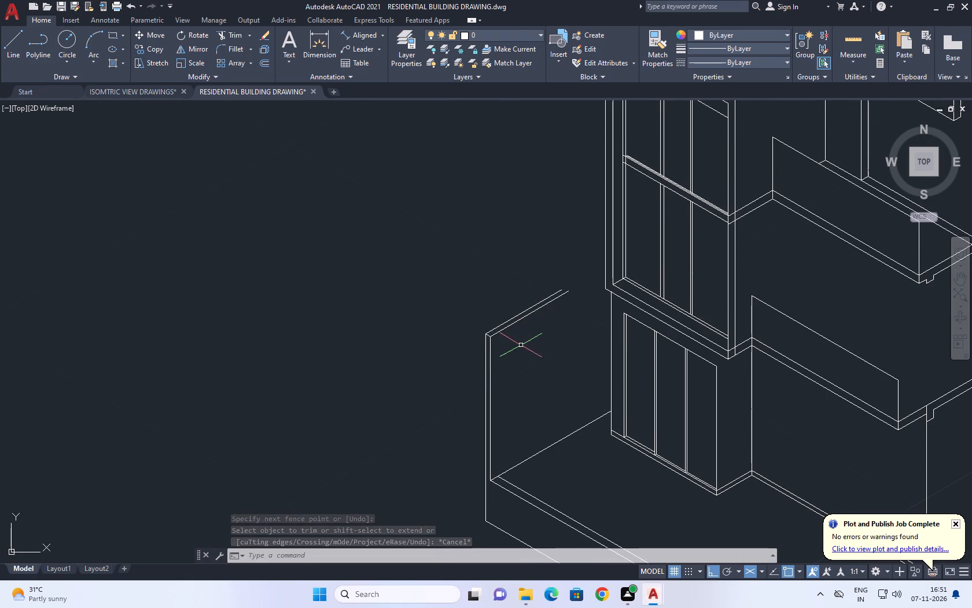
pyautogui.moveTo(508, 318); pyautogui.dragTo(513, 343, button='middle')
pyautogui.click(542, 398)
pyautogui.click(520, 285)
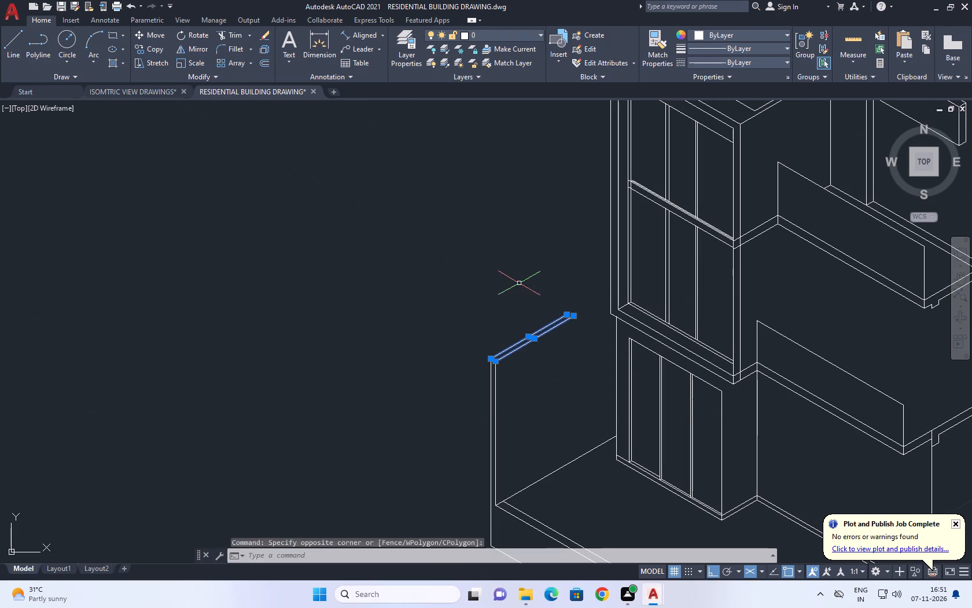
pyautogui.click(156, 39)
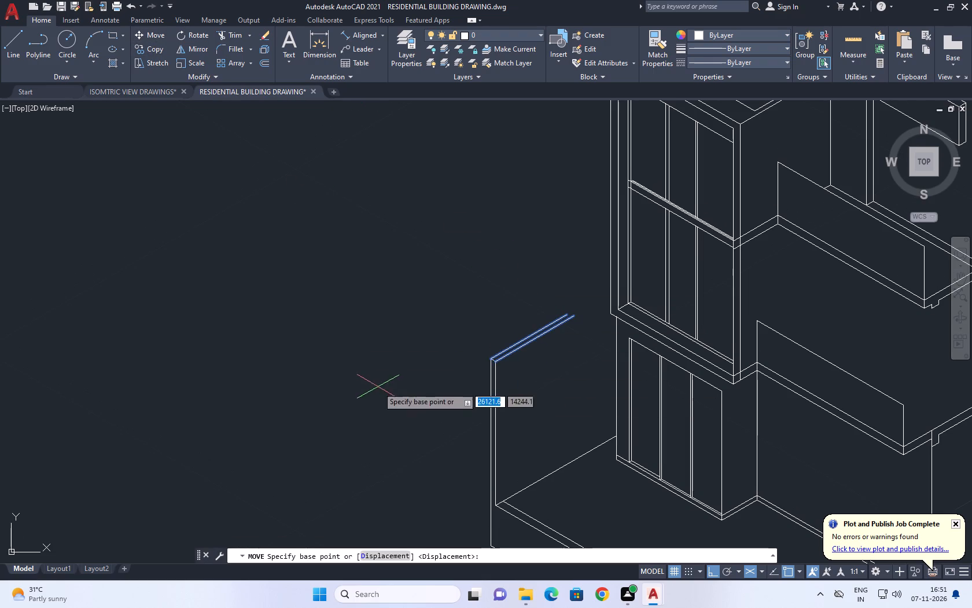
pyautogui.scroll(1, 499, 380)
pyautogui.click(493, 354)
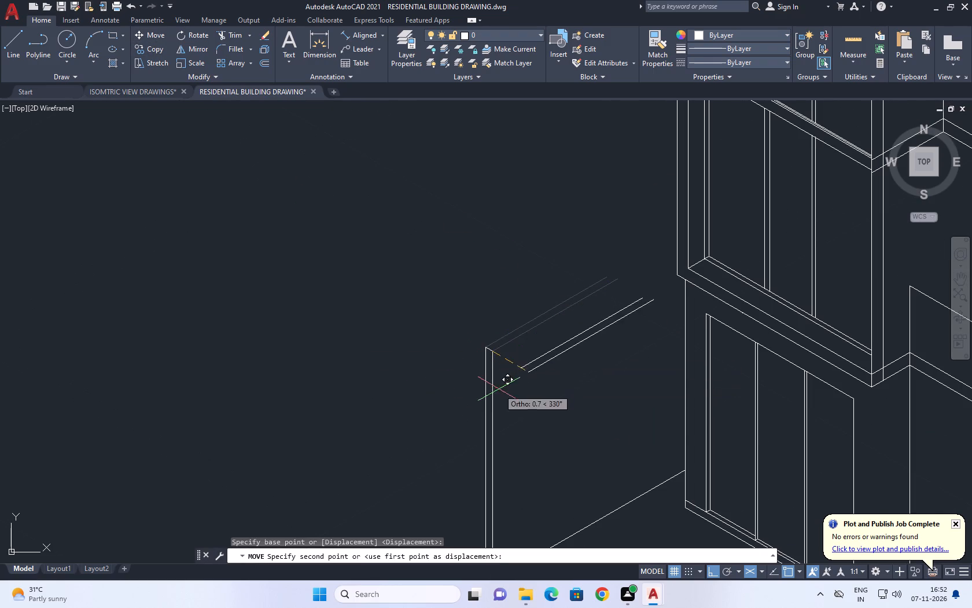
pyautogui.click(494, 392)
# Trim both end verticals of the wall return above the lowered slanted top edges.
pyautogui.scroll(1, 516, 345)
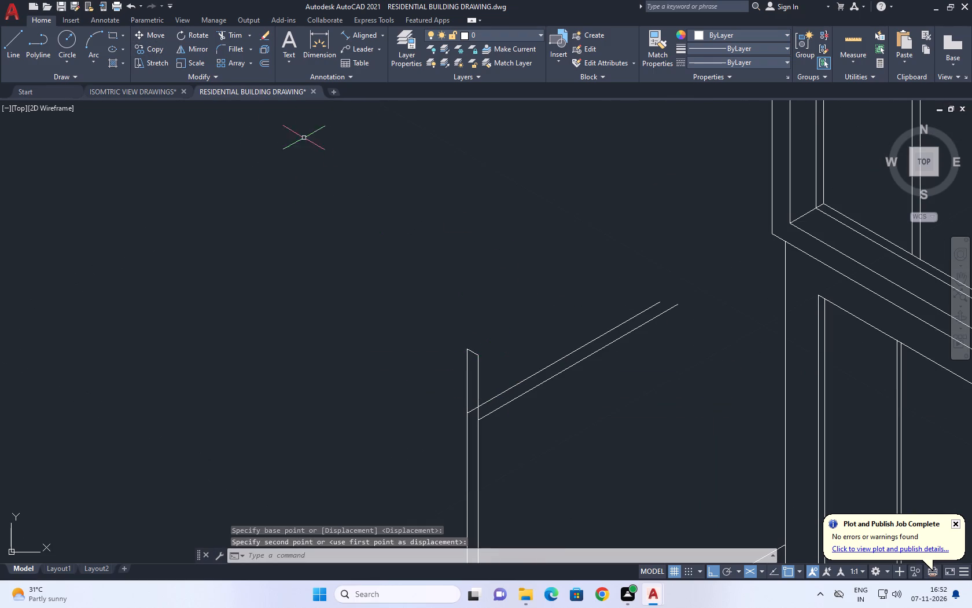
pyautogui.click(227, 28)
pyautogui.click(240, 37)
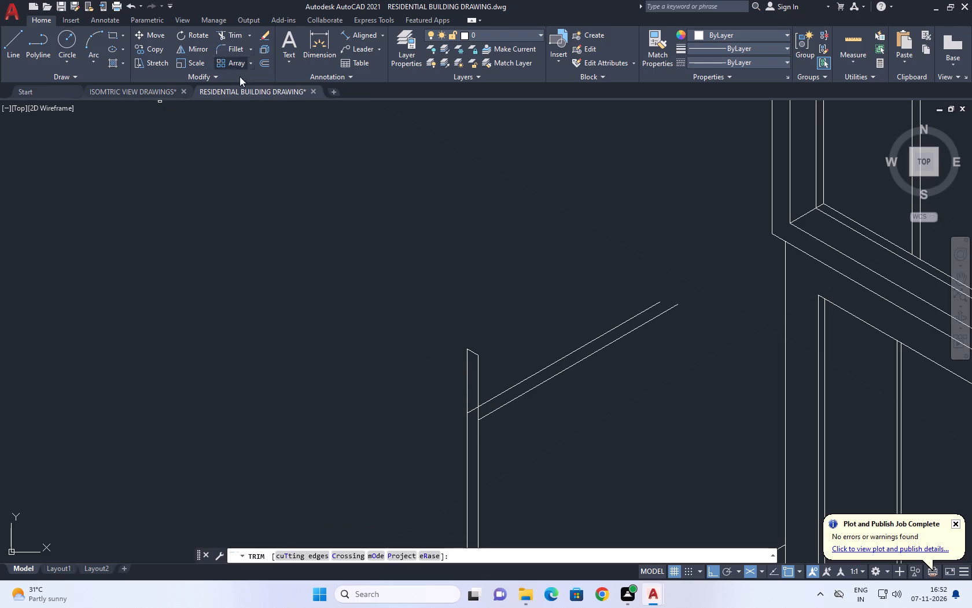
pyautogui.click(480, 372)
pyautogui.click(471, 367)
pyautogui.click(462, 361)
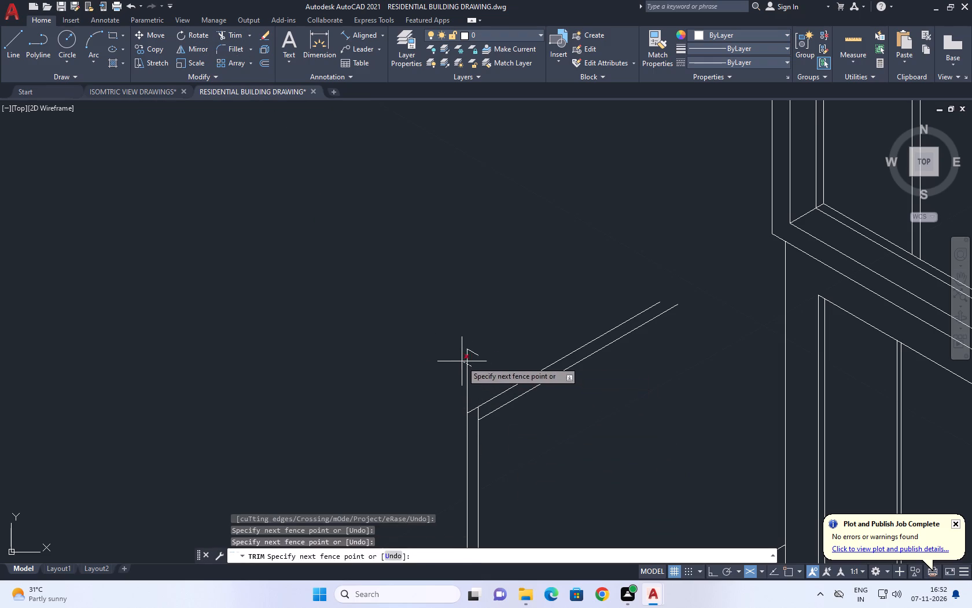
pyautogui.rightClick(418, 336)
pyautogui.click(459, 356)
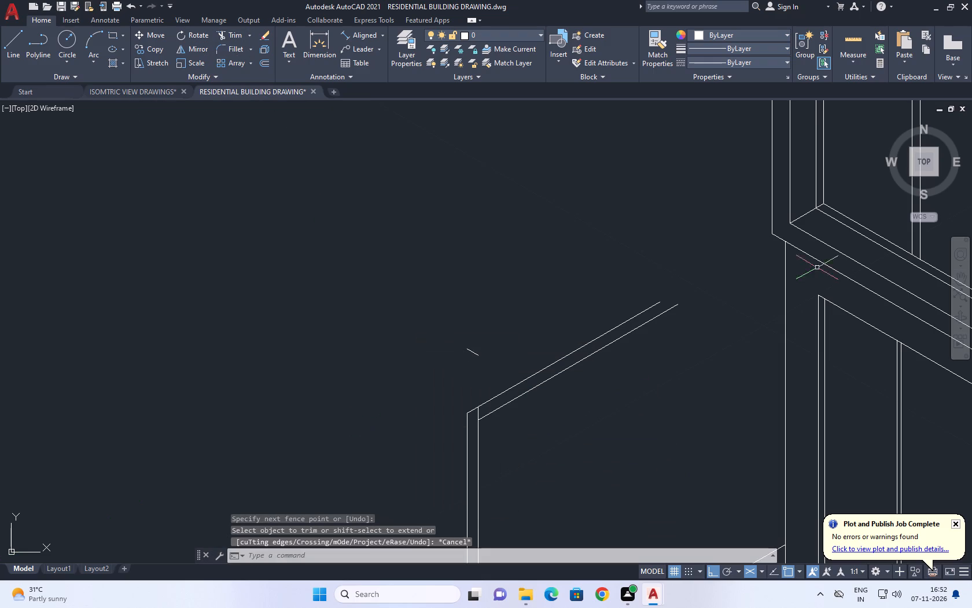
# Move the detached short corner line straight down so it joins the lowered slanted edges at the wall return's end.
pyautogui.scroll(1, 487, 372)
pyautogui.click(489, 354)
pyautogui.moveTo(465, 310); pyautogui.dragTo(459, 309)
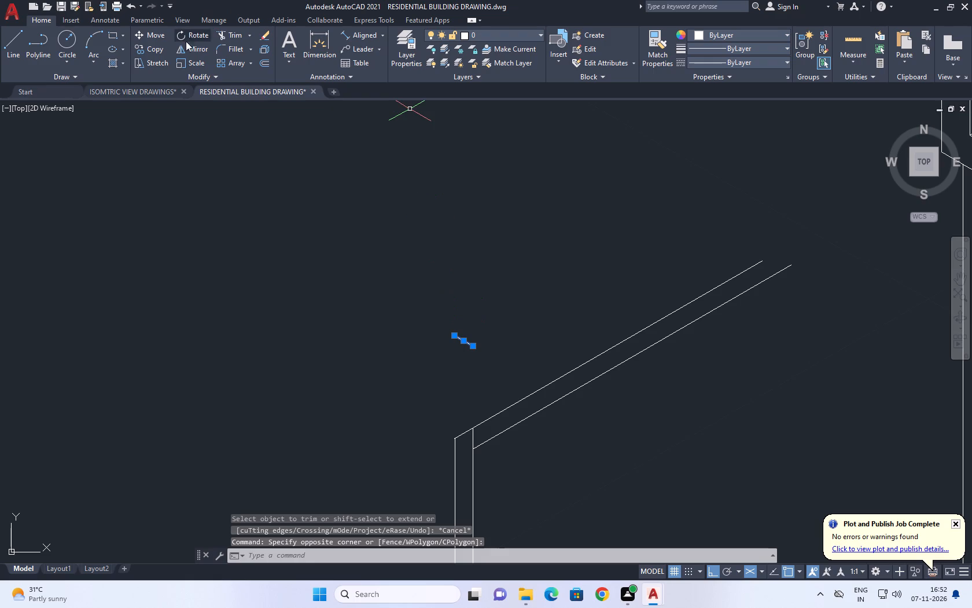
pyautogui.click(151, 34)
pyautogui.moveTo(339, 302); pyautogui.dragTo(421, 212, button='middle')
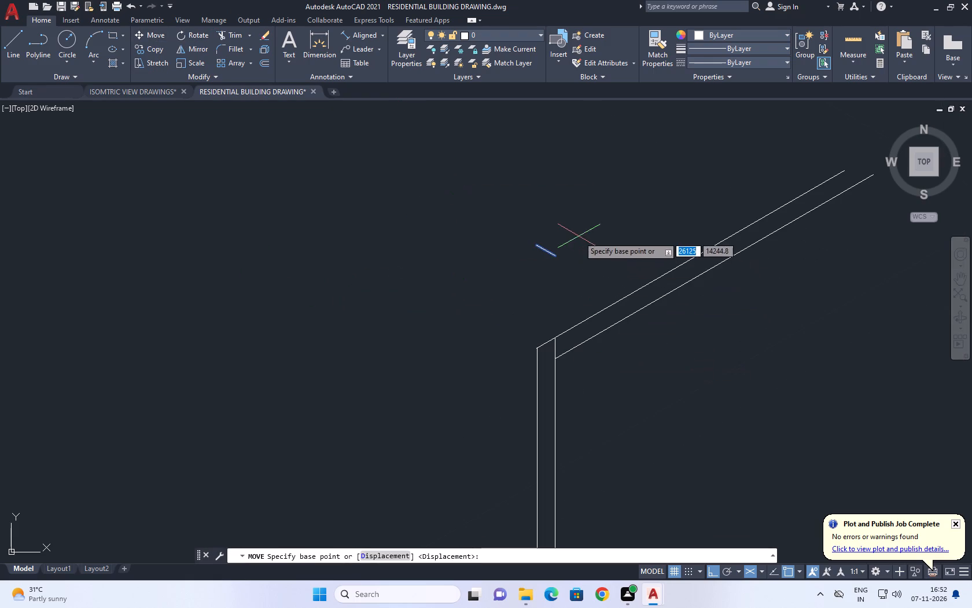
pyautogui.click(554, 257)
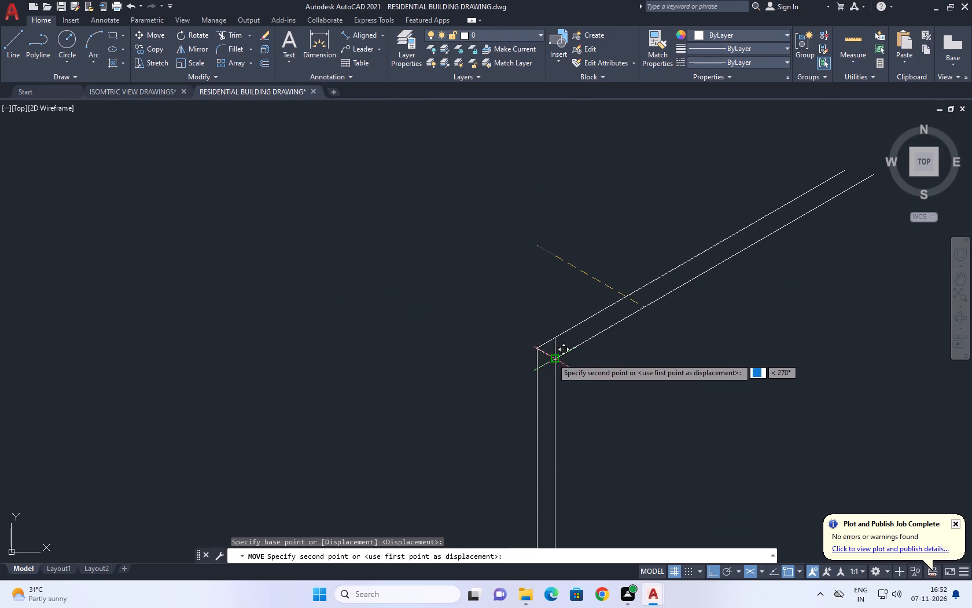
pyautogui.click(554, 357)
# Shorten the inner end vertical so its top ends at the lower end of the short corner line.
pyautogui.scroll(2, 561, 342)
pyautogui.click(543, 350)
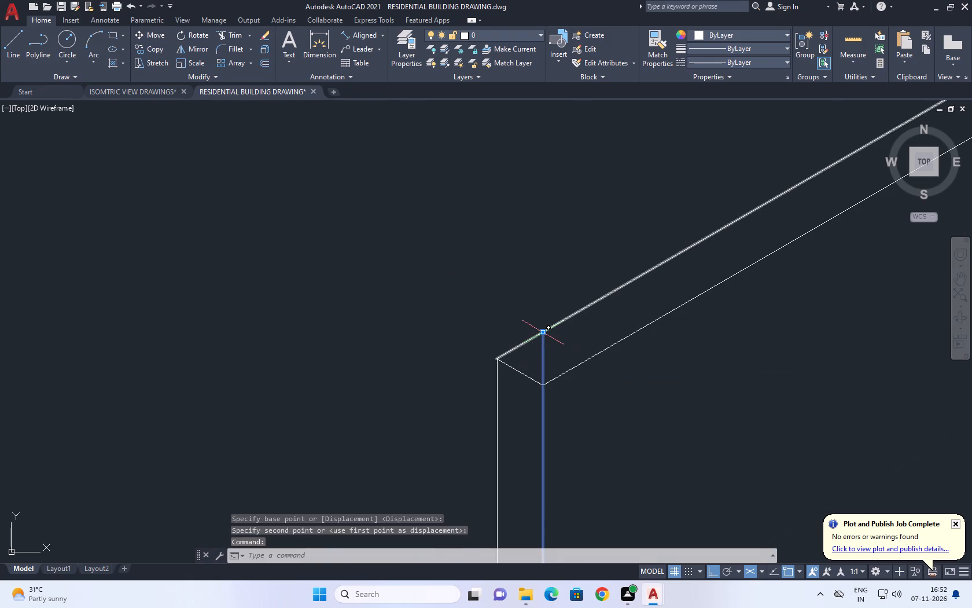
pyautogui.click(544, 332)
pyautogui.click(539, 384)
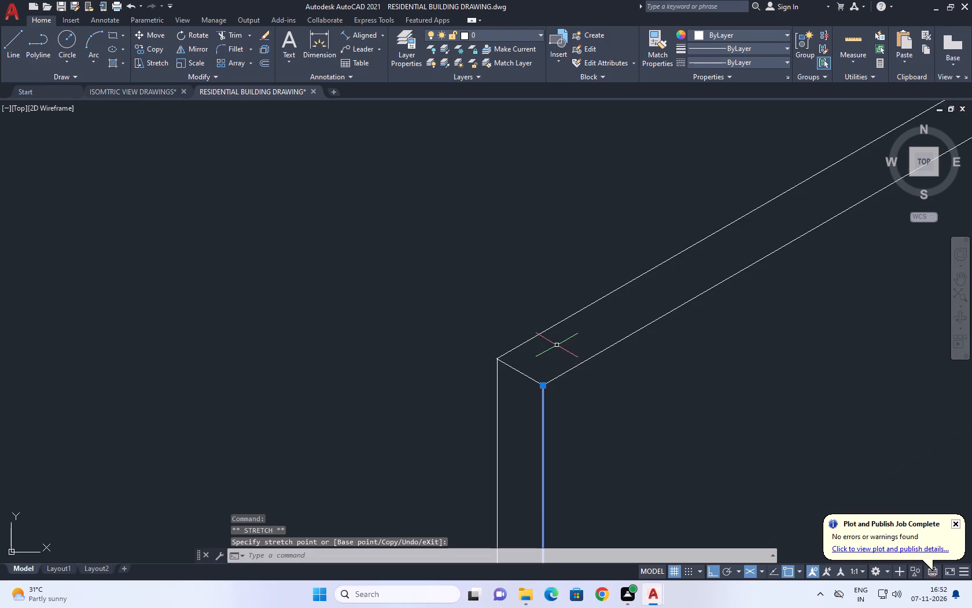
pyautogui.scroll(-3, 557, 345)
pyautogui.moveTo(605, 363); pyautogui.dragTo(555, 337, button='middle')
pyautogui.rightClick(553, 230)
pyautogui.click(613, 427)
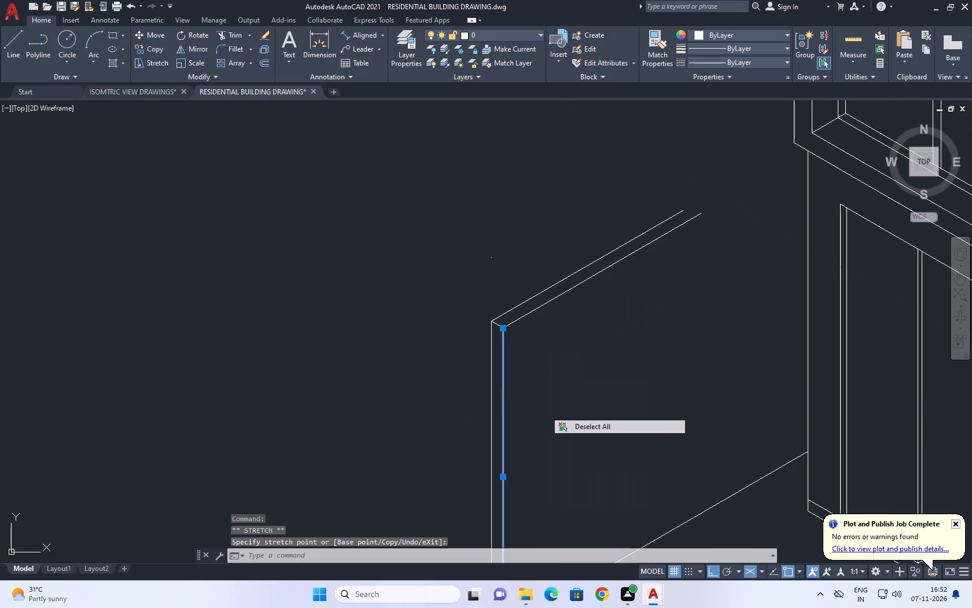
# Erase the tiny leftover fragment above the wall return's outer corner.
pyautogui.click(487, 250)
pyautogui.click(502, 292)
pyautogui.rightClick(502, 233)
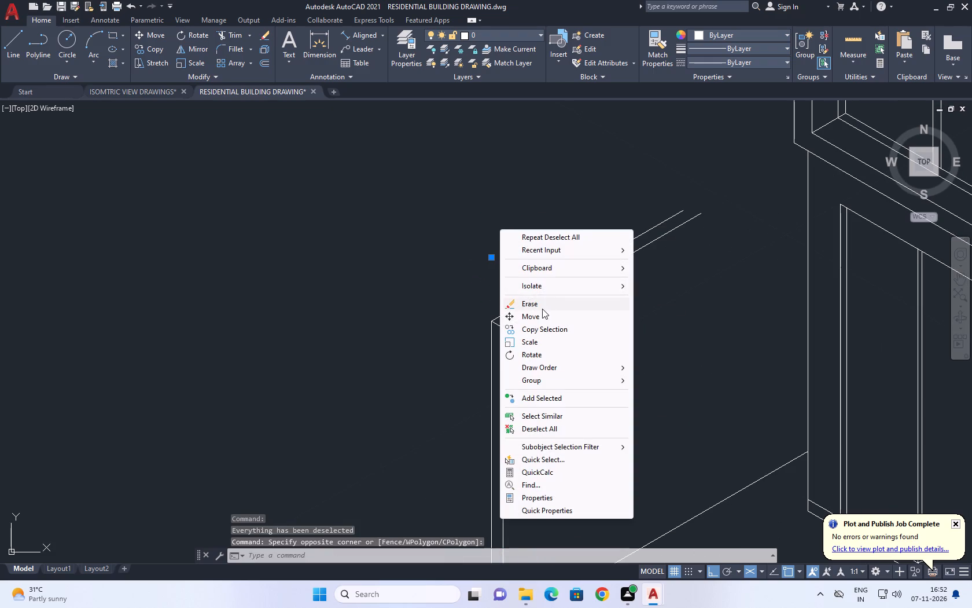
pyautogui.click(540, 306)
# Extend both slanted top edges of the wall return to meet the building.
pyautogui.scroll(-3, 541, 307)
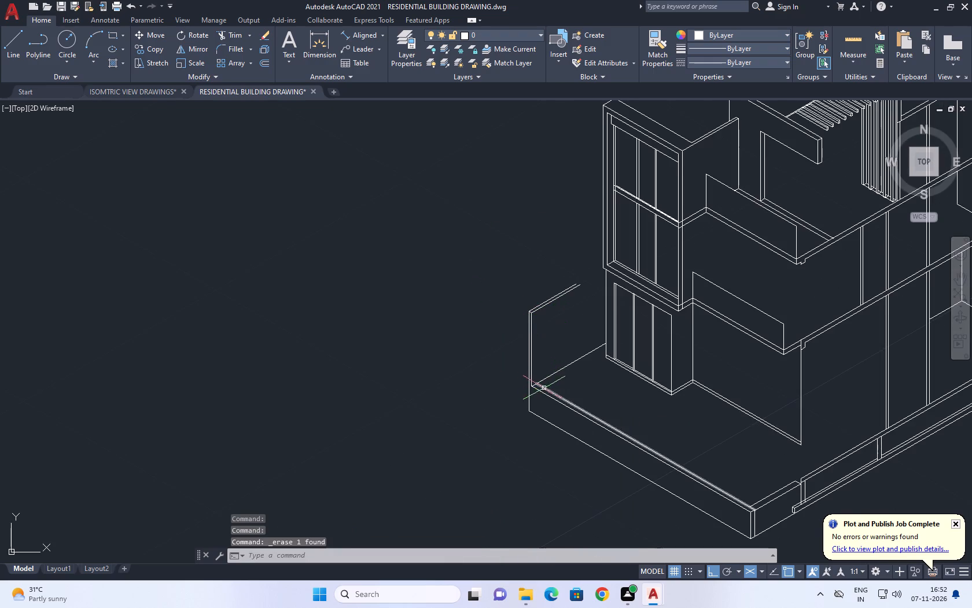
pyautogui.middleClick(536, 387)
pyautogui.moveTo(591, 320); pyautogui.dragTo(579, 361, button='middle')
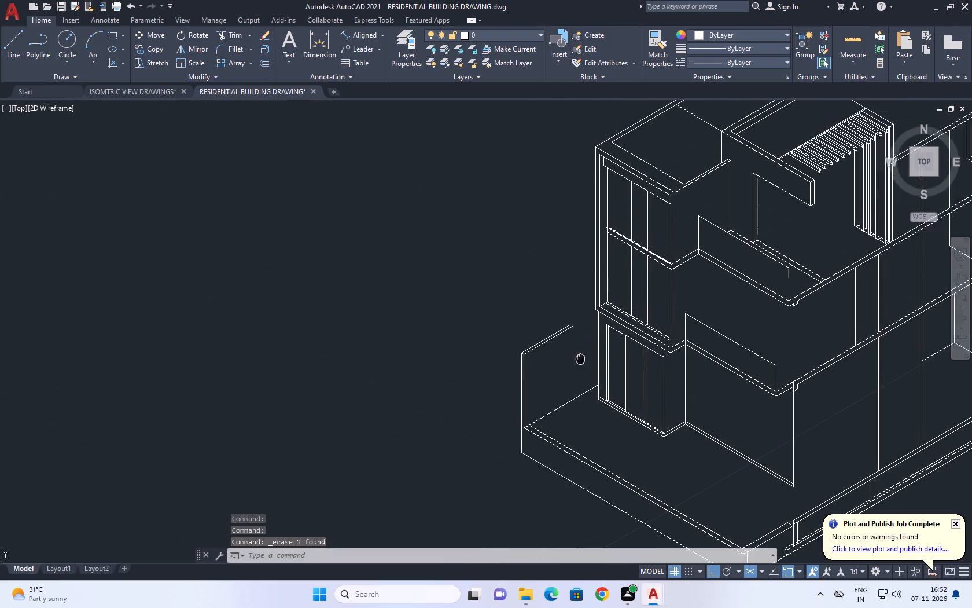
pyautogui.moveTo(579, 361); pyautogui.dragTo(564, 405, button='middle')
pyautogui.scroll(3, 529, 372)
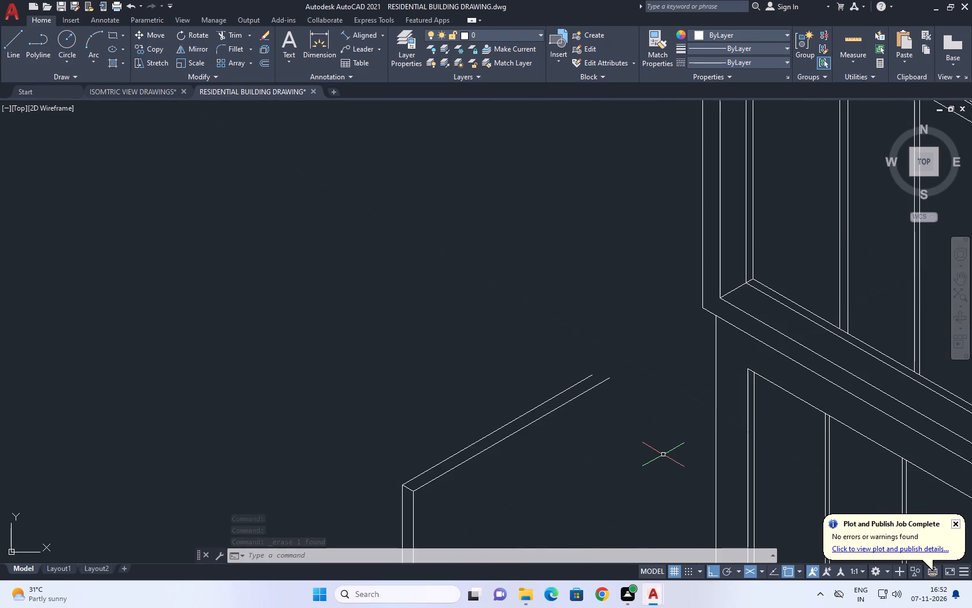
pyautogui.write('EX')
pyautogui.press('space')
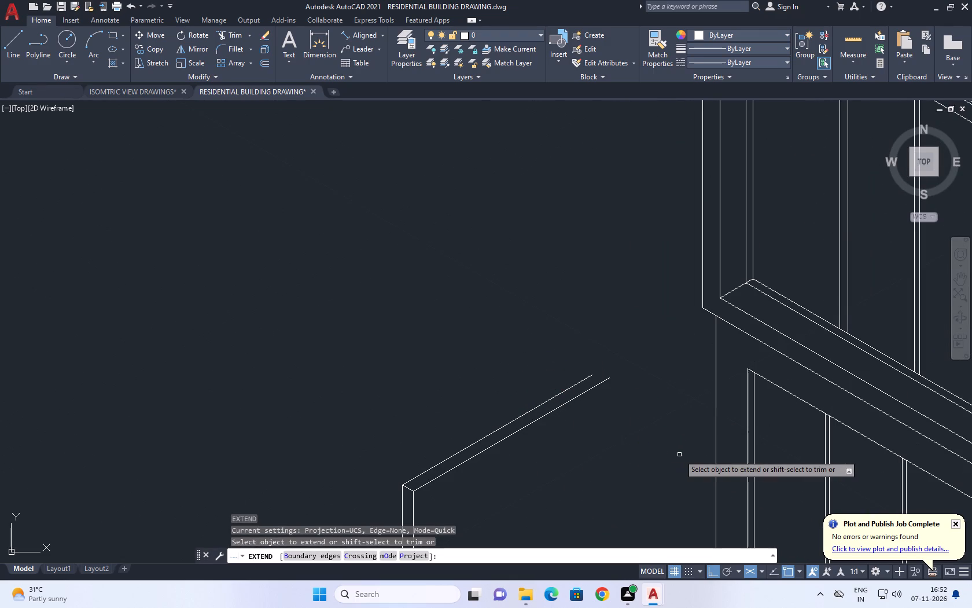
pyautogui.click(495, 387)
pyautogui.click(625, 446)
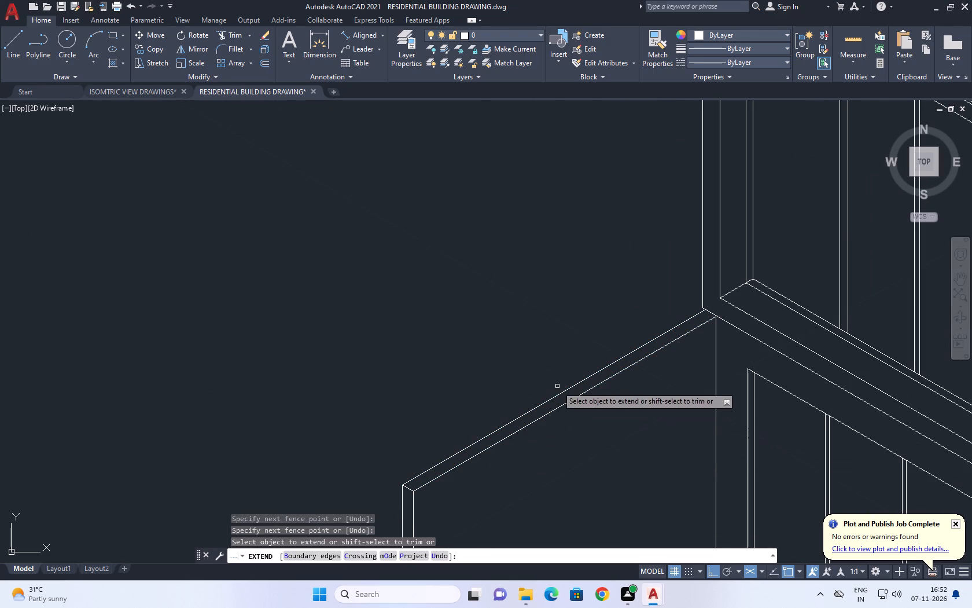
pyautogui.rightClick(550, 340)
pyautogui.click(602, 360)
# Examine the whole building and the boundary wall around its front corner and long side for remaining faults.
pyautogui.scroll(-3, 542, 335)
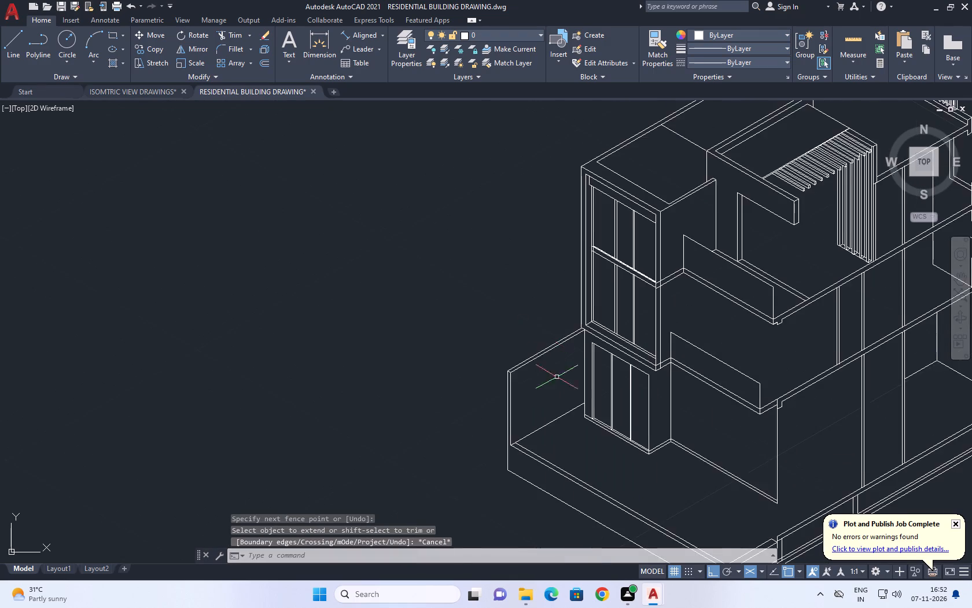
pyautogui.moveTo(558, 386); pyautogui.dragTo(536, 321, button='middle')
pyautogui.moveTo(566, 328); pyautogui.dragTo(428, 362, button='middle')
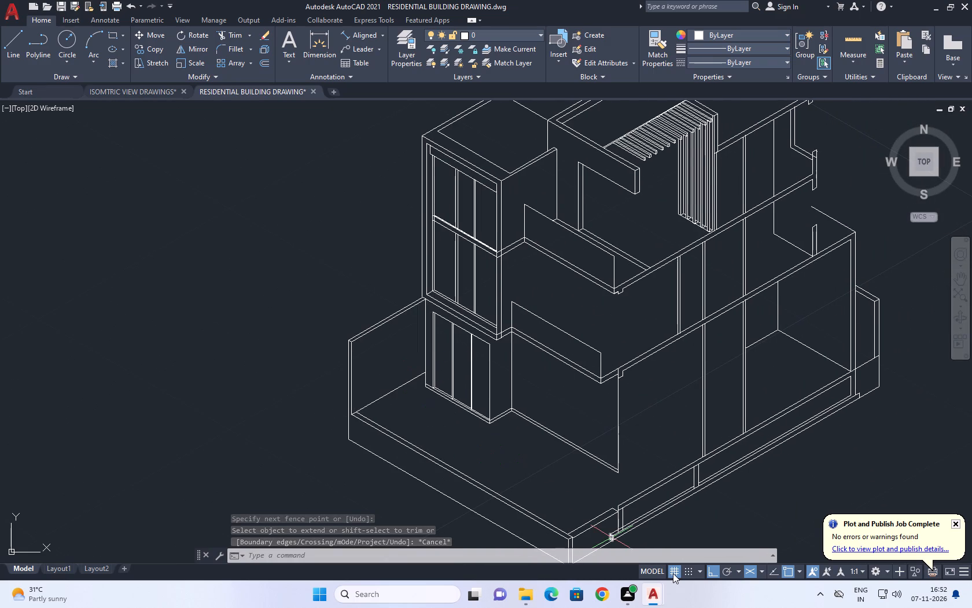
pyautogui.moveTo(502, 427); pyautogui.dragTo(497, 367, button='middle')
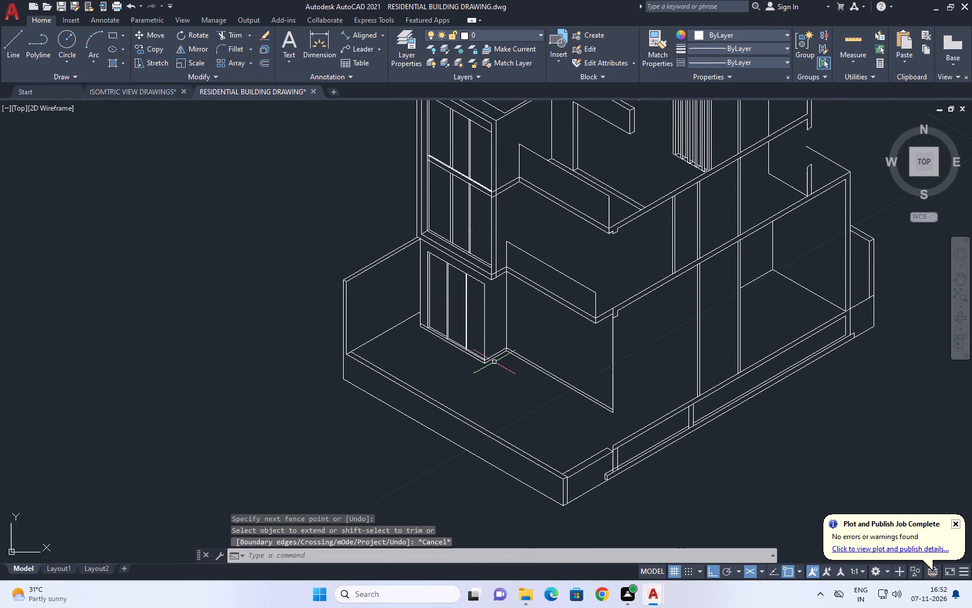
pyautogui.scroll(1, 413, 346)
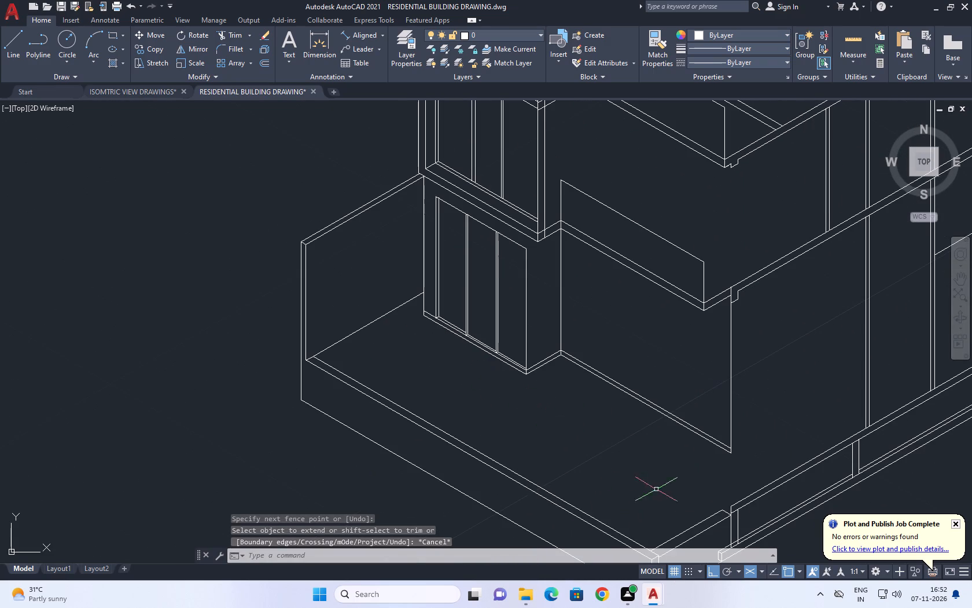
pyautogui.moveTo(650, 485); pyautogui.dragTo(580, 452, button='middle')
pyautogui.scroll(-2, 645, 427)
pyautogui.moveTo(720, 377); pyautogui.dragTo(696, 375, button='middle')
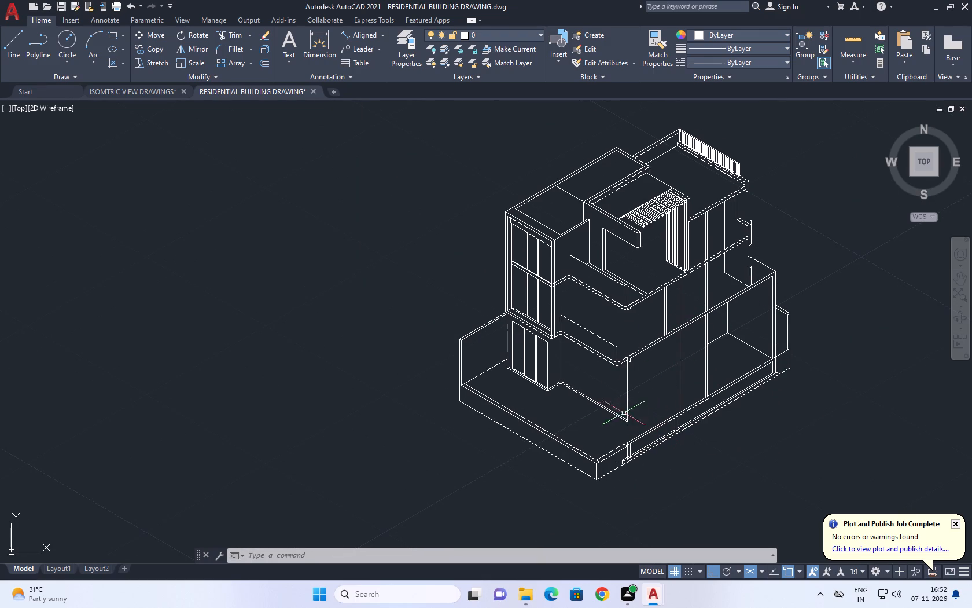
pyautogui.moveTo(656, 415); pyautogui.dragTo(637, 394, button='middle')
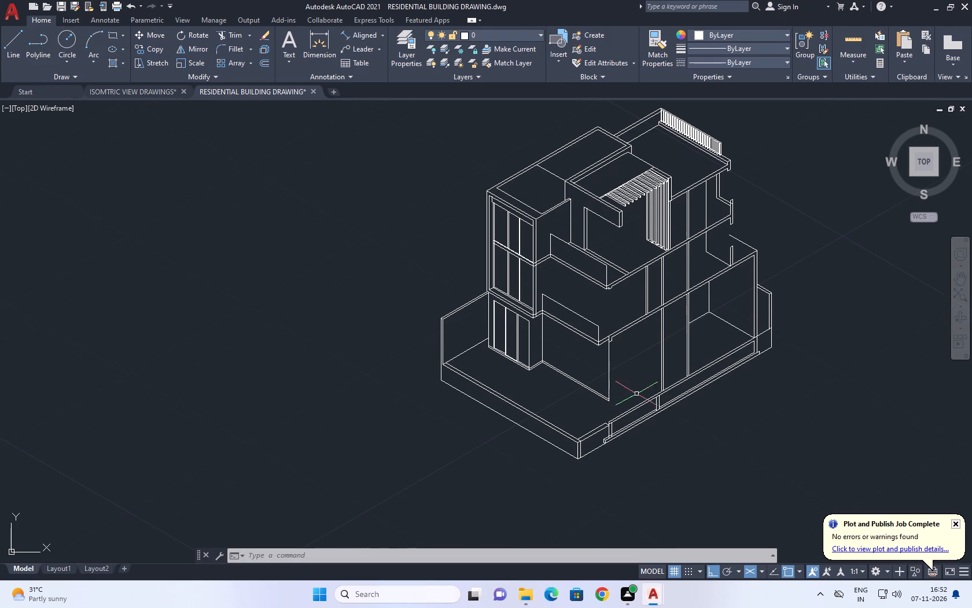
pyautogui.scroll(1, 624, 430)
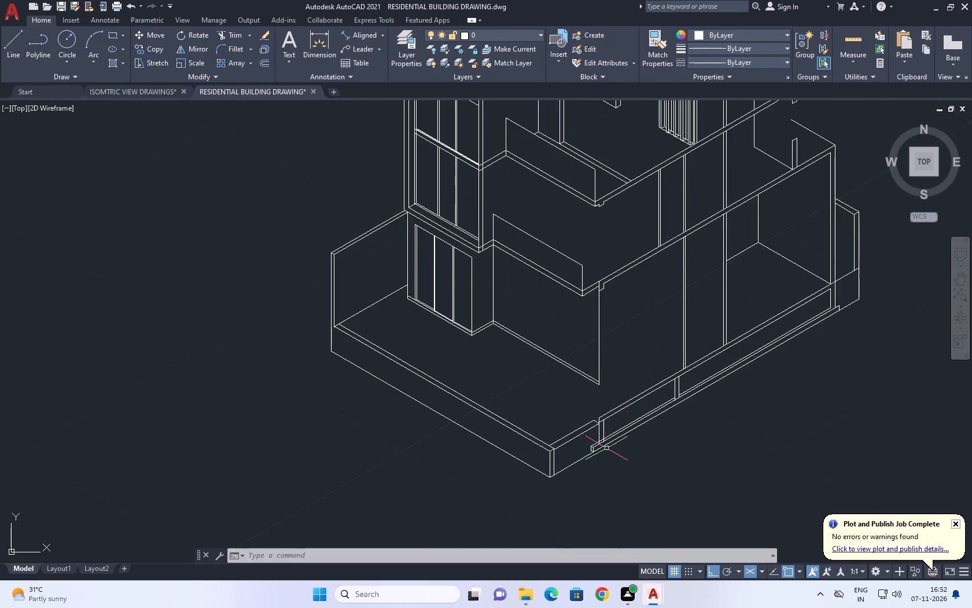
pyautogui.moveTo(577, 420); pyautogui.dragTo(614, 392, button='middle')
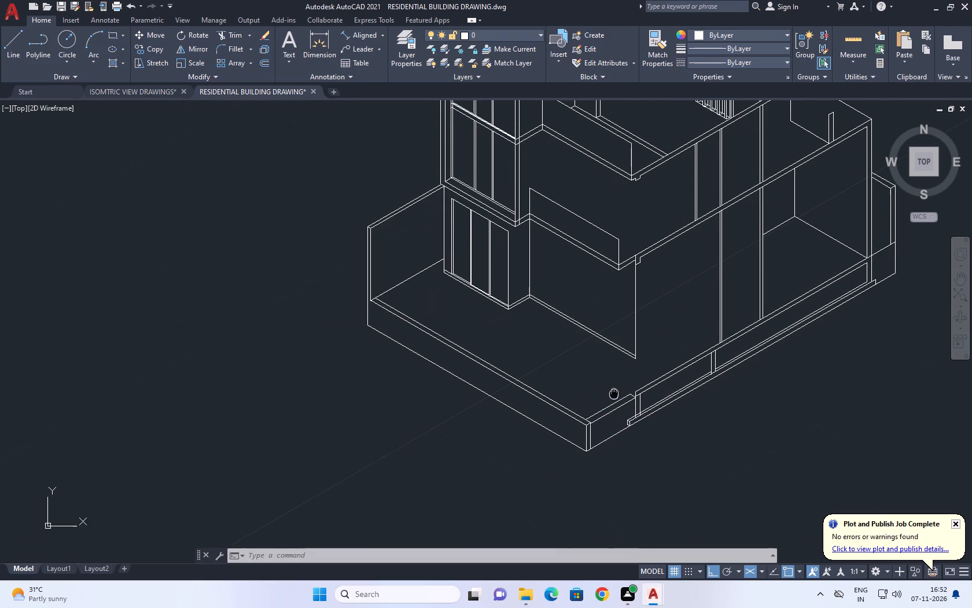
pyautogui.moveTo(614, 392); pyautogui.dragTo(615, 388, button='middle')
pyautogui.scroll(2, 629, 370)
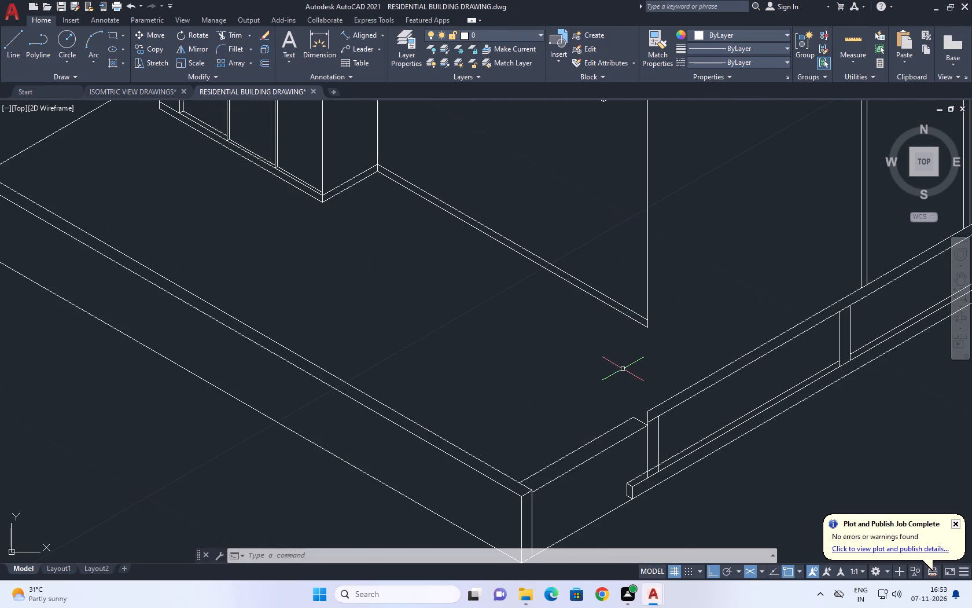
pyautogui.scroll(-1, 605, 360)
pyautogui.moveTo(623, 413); pyautogui.dragTo(629, 437, button='middle')
pyautogui.scroll(-1, 586, 386)
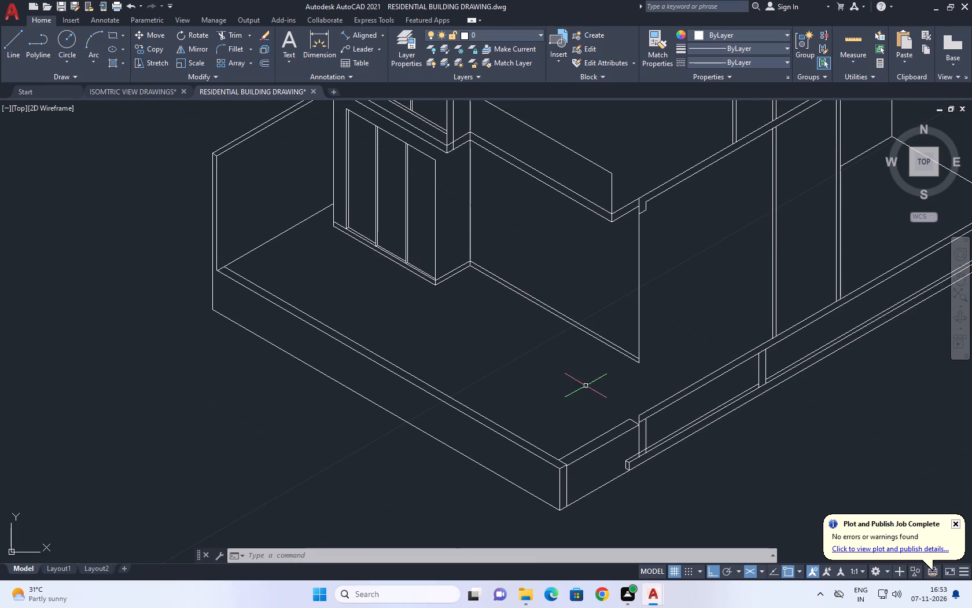
# Move the end lines of the side wall opening and its base strip along the wall, away from the front boundary corner.
pyautogui.moveTo(632, 407); pyautogui.dragTo(567, 320, button='middle')
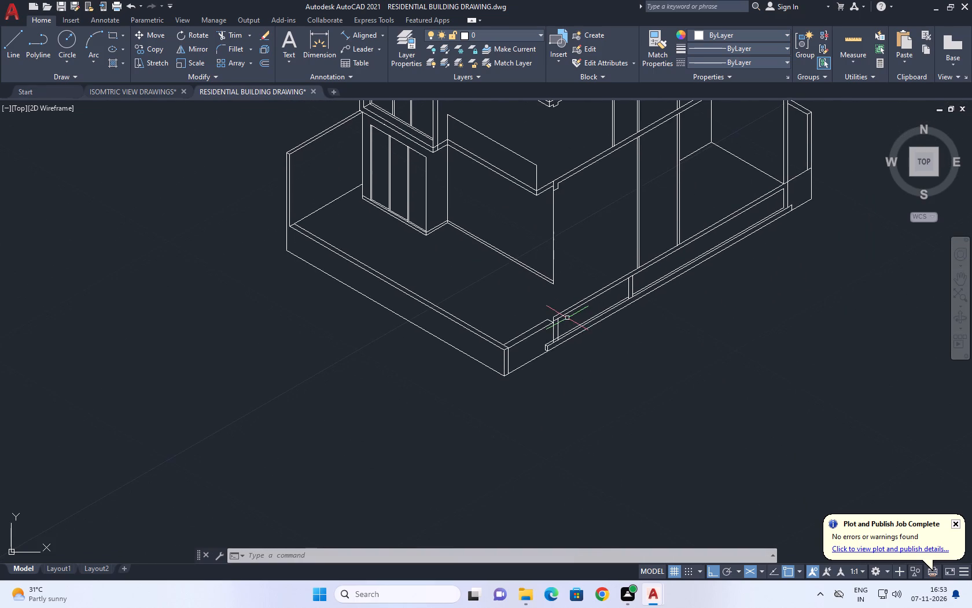
pyautogui.scroll(1, 540, 272)
pyautogui.click(517, 305)
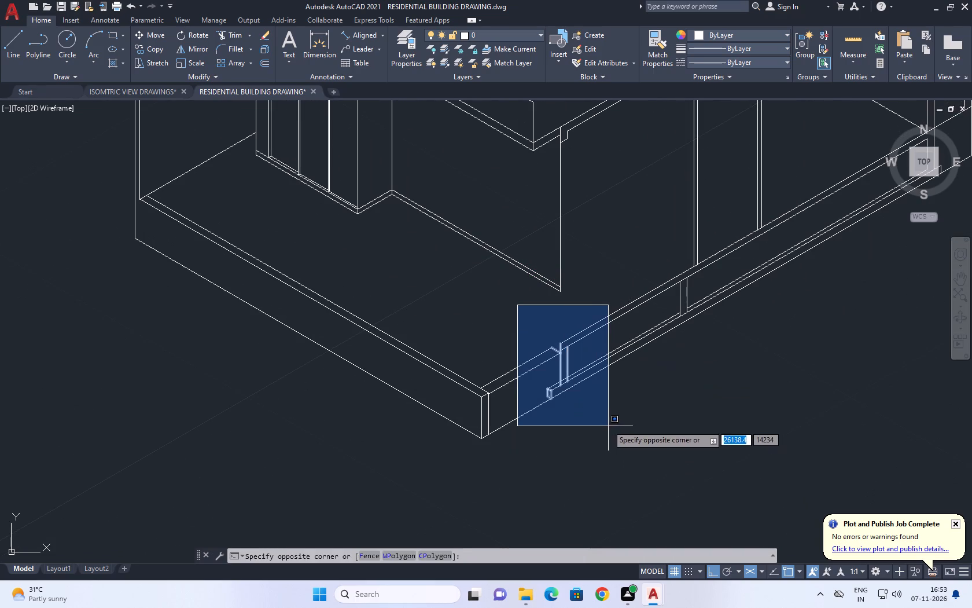
pyautogui.click(607, 423)
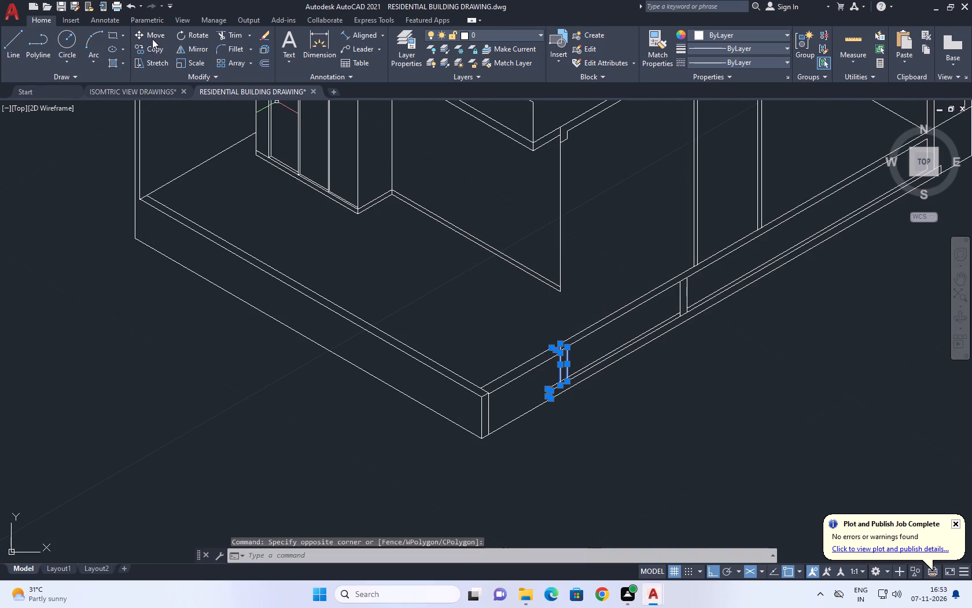
pyautogui.click(152, 38)
pyautogui.scroll(3, 540, 289)
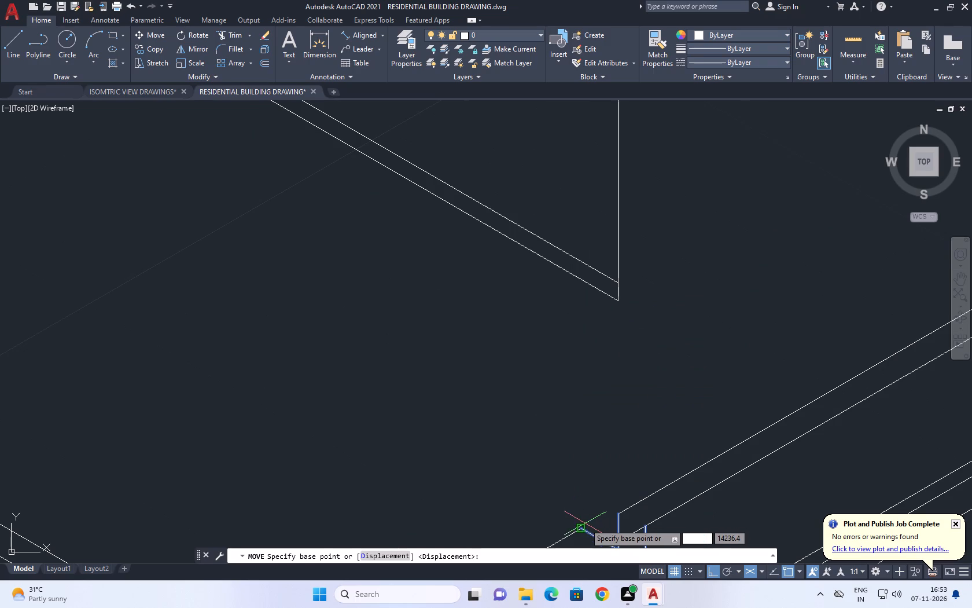
pyautogui.click(579, 527)
pyautogui.scroll(-2, 653, 481)
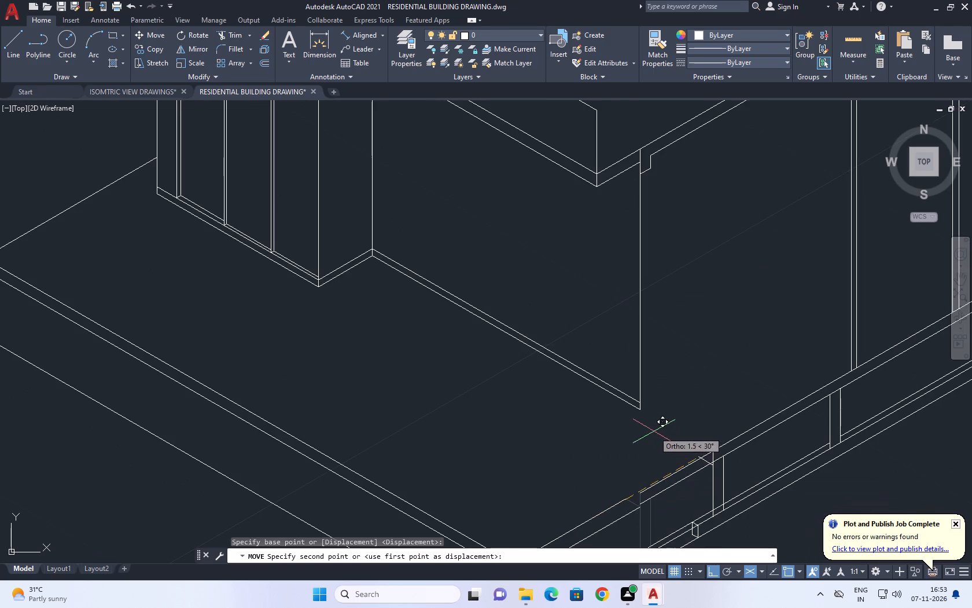
pyautogui.click(708, 451)
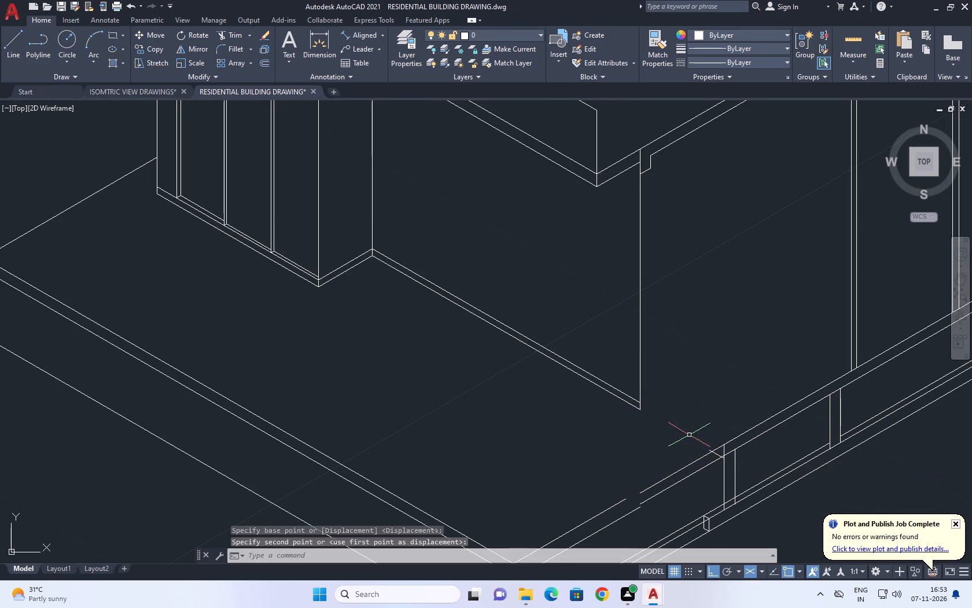
# Shorten the two upper lines of the side wall's base strip so their front ends meet the corners of the strip's end face.
pyautogui.scroll(-1, 686, 433)
pyautogui.moveTo(719, 475); pyautogui.dragTo(658, 401, button='middle')
pyautogui.scroll(2, 624, 423)
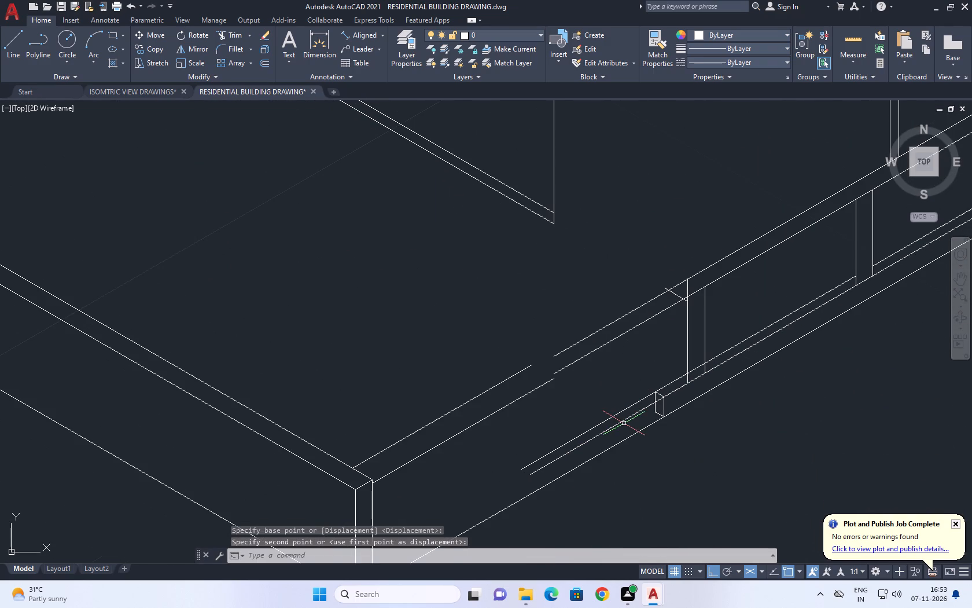
pyautogui.click(624, 423)
pyautogui.click(607, 411)
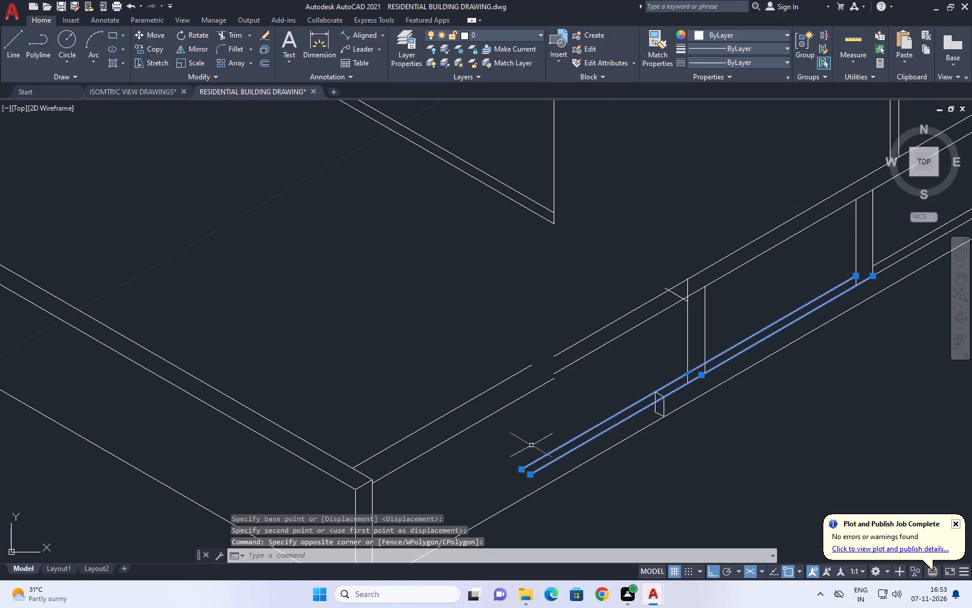
pyautogui.click(522, 469)
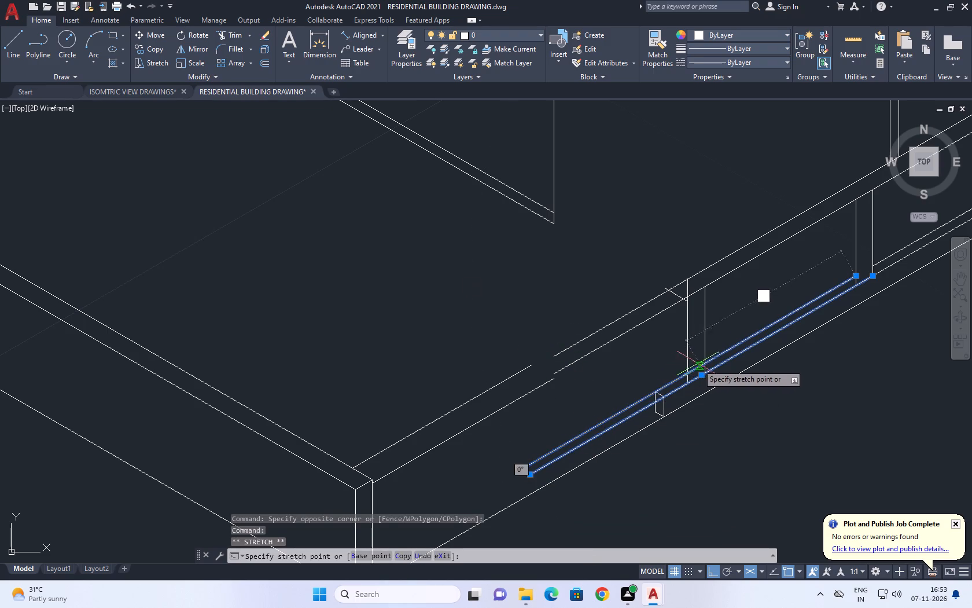
pyautogui.click(702, 364)
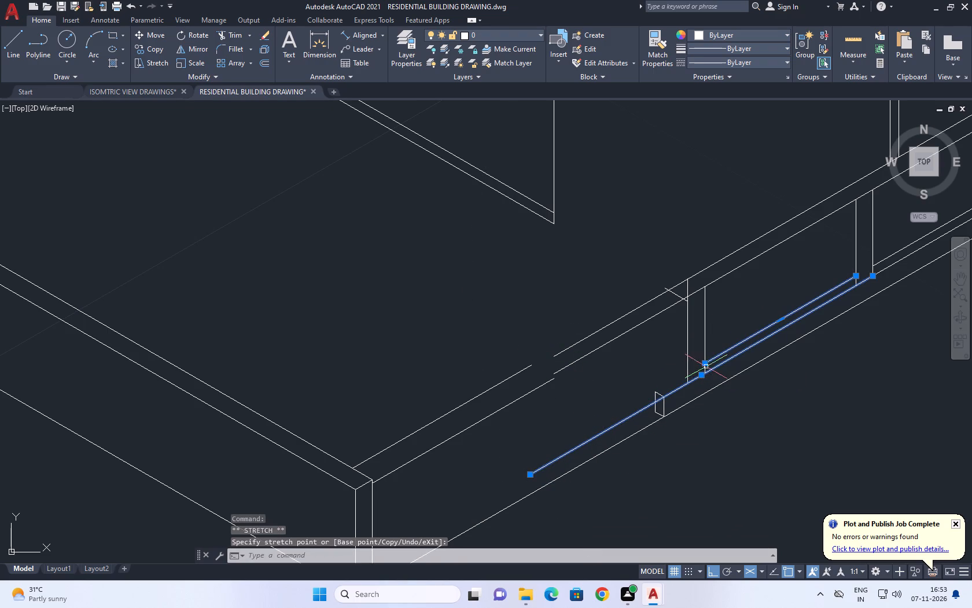
pyautogui.click(708, 361)
pyautogui.click(654, 391)
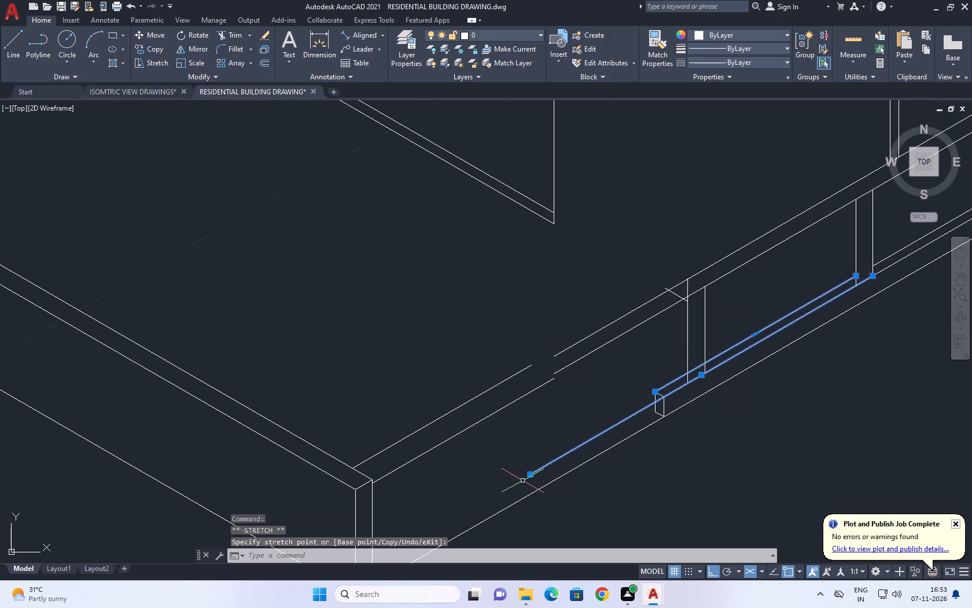
pyautogui.click(532, 473)
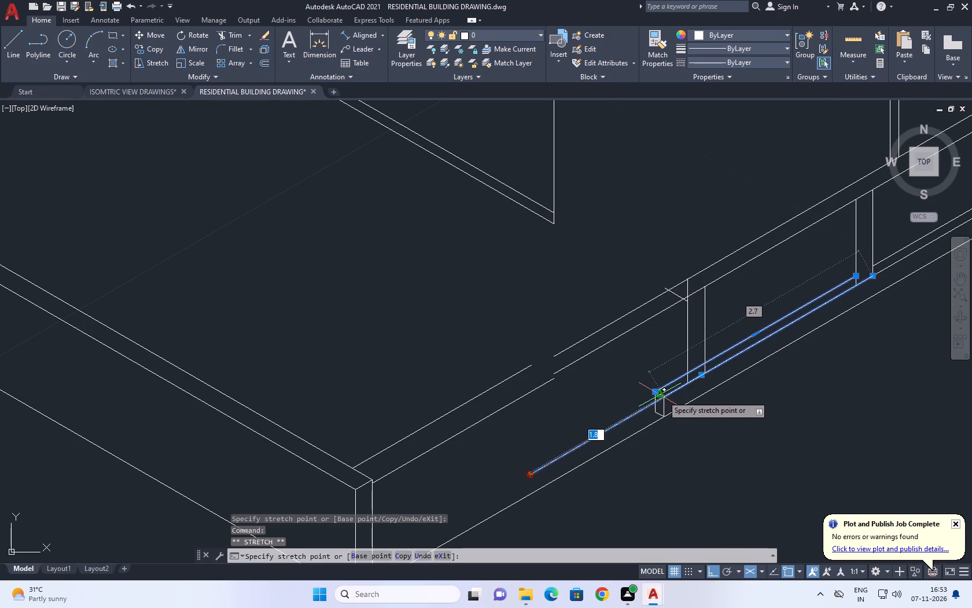
pyautogui.click(664, 400)
pyautogui.rightClick(611, 269)
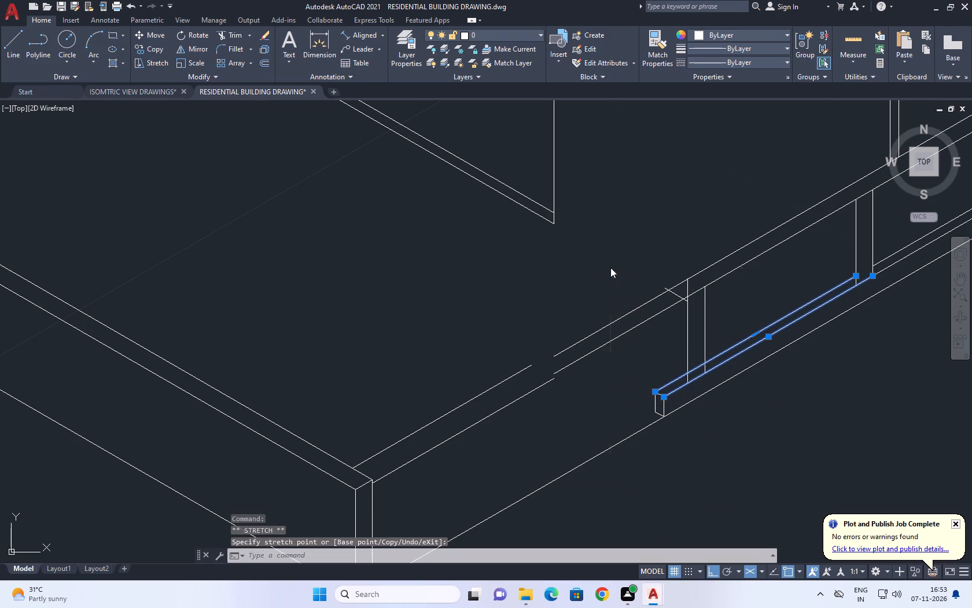
pyautogui.click(649, 451)
# Erase the short slanted line crossing the side wall's top edge at the first post.
pyautogui.scroll(-1, 642, 422)
pyautogui.moveTo(709, 388); pyautogui.dragTo(692, 398, button='middle')
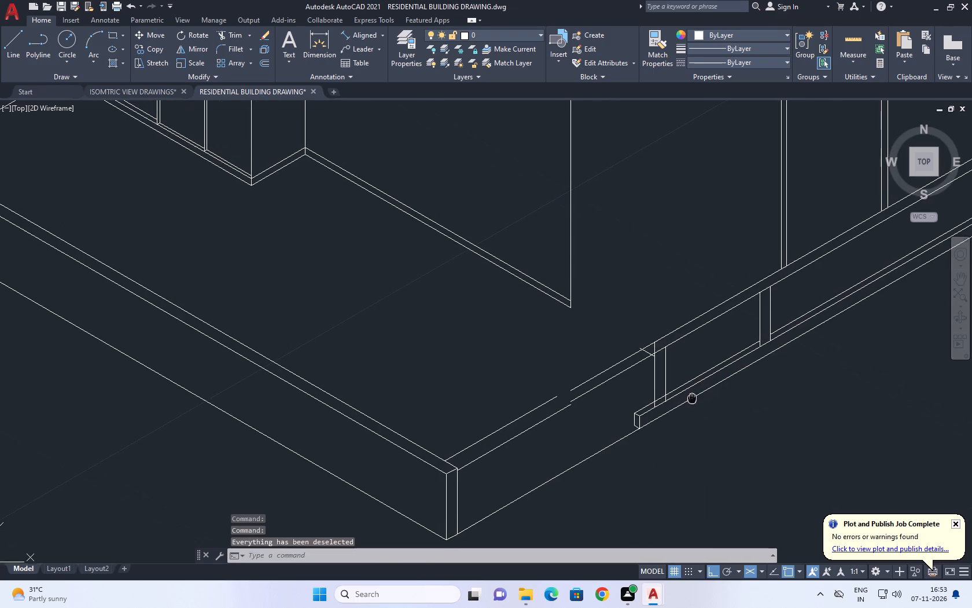
pyautogui.moveTo(692, 398); pyautogui.dragTo(691, 399, button='middle')
pyautogui.scroll(2, 632, 356)
pyautogui.click(654, 348)
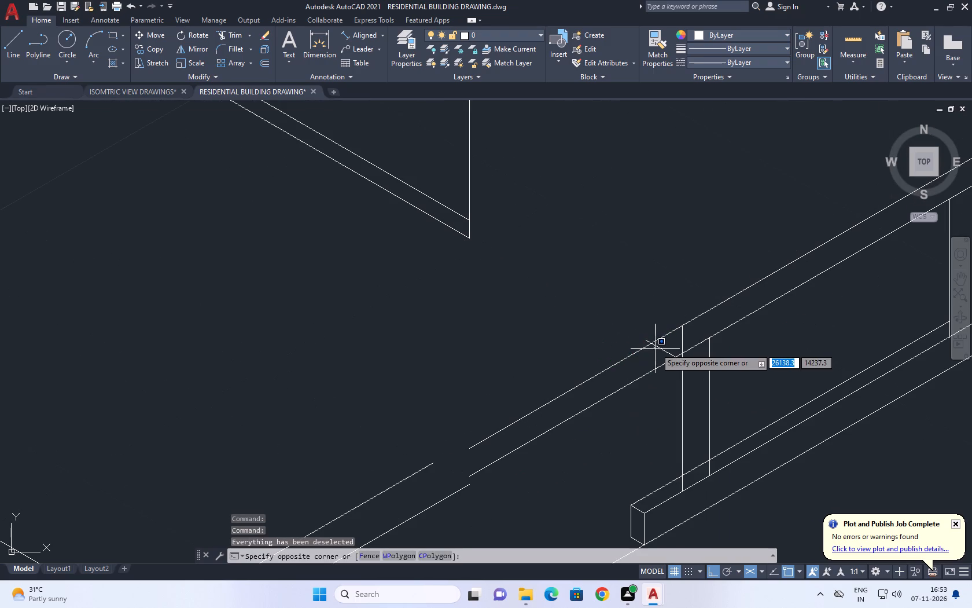
pyautogui.click(657, 348)
pyautogui.click(668, 351)
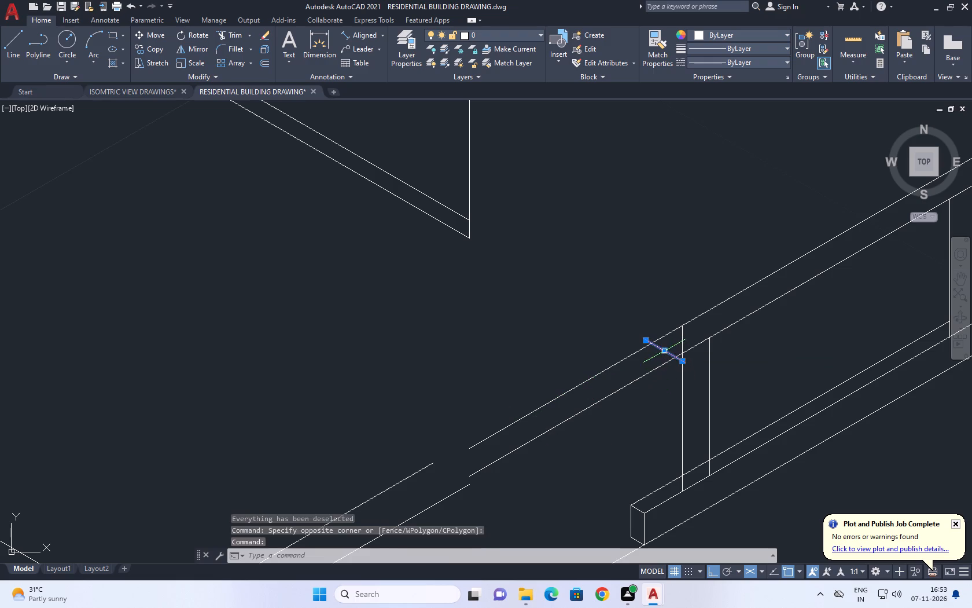
pyautogui.moveTo(706, 285); pyautogui.dragTo(600, 322, button='middle')
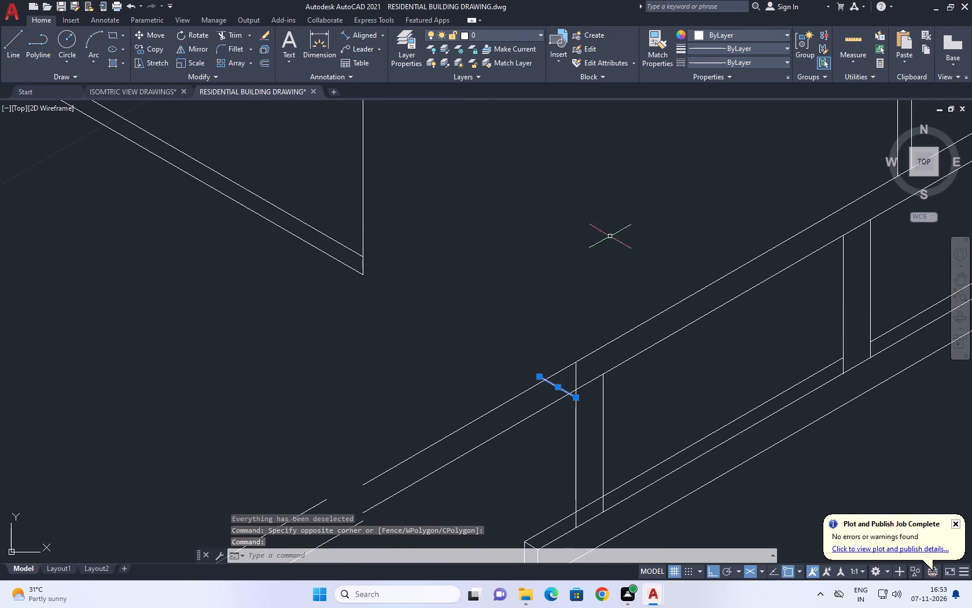
pyautogui.rightClick(610, 207)
pyautogui.click(649, 281)
pyautogui.scroll(-2, 605, 296)
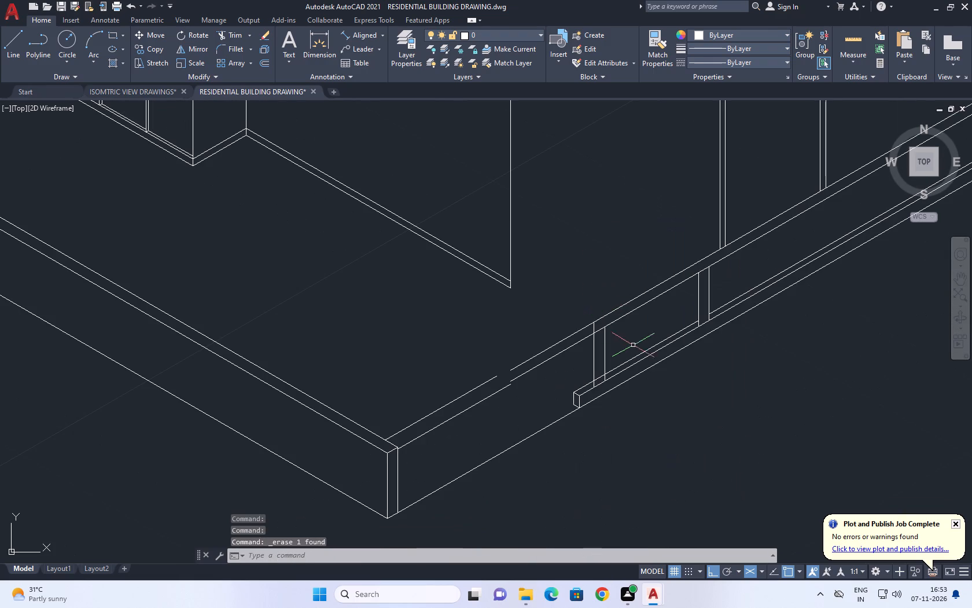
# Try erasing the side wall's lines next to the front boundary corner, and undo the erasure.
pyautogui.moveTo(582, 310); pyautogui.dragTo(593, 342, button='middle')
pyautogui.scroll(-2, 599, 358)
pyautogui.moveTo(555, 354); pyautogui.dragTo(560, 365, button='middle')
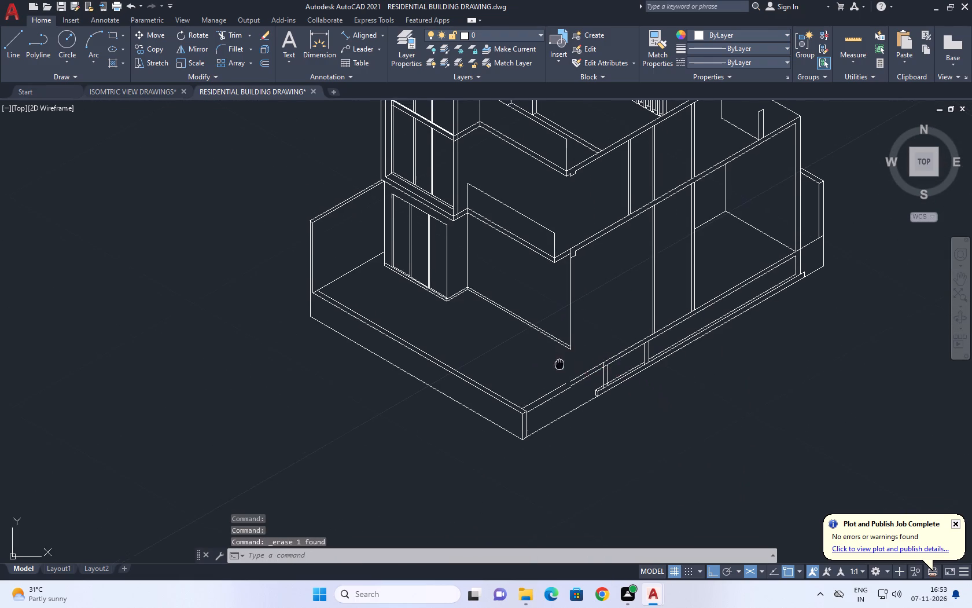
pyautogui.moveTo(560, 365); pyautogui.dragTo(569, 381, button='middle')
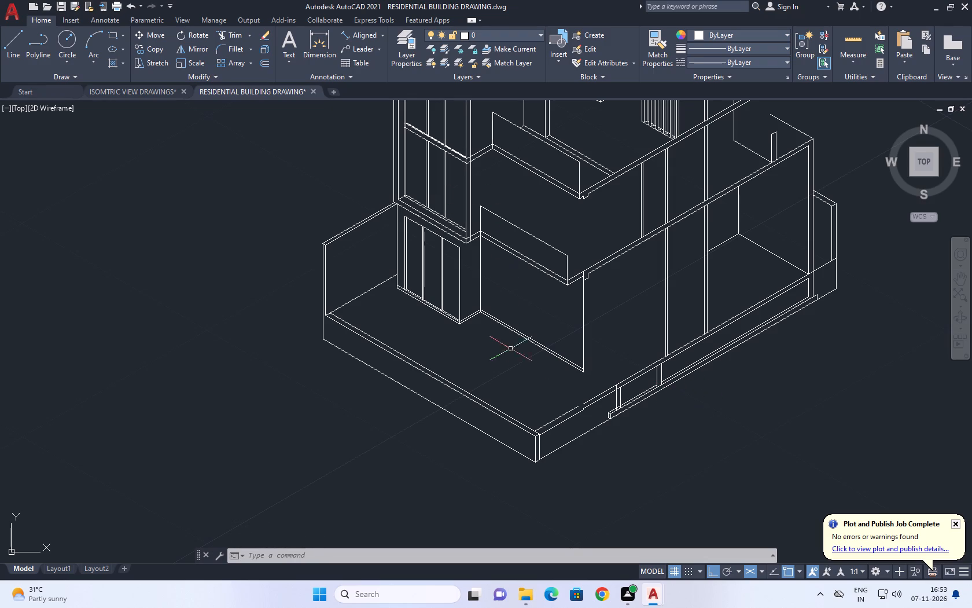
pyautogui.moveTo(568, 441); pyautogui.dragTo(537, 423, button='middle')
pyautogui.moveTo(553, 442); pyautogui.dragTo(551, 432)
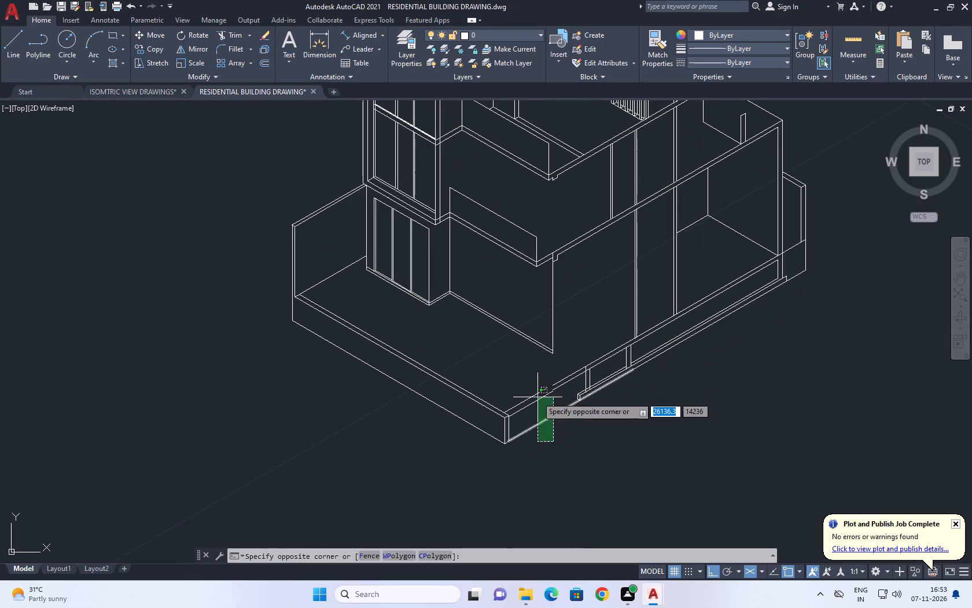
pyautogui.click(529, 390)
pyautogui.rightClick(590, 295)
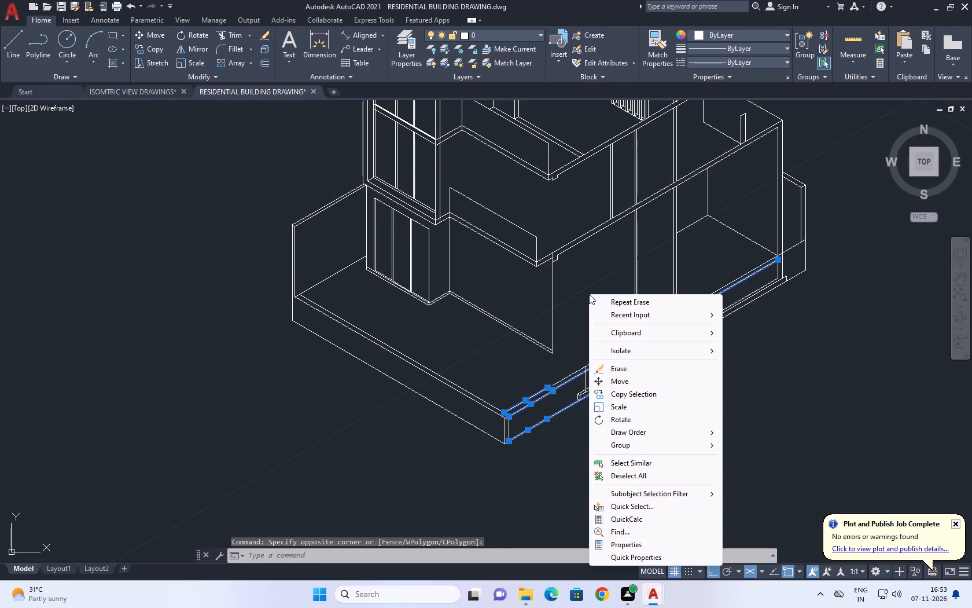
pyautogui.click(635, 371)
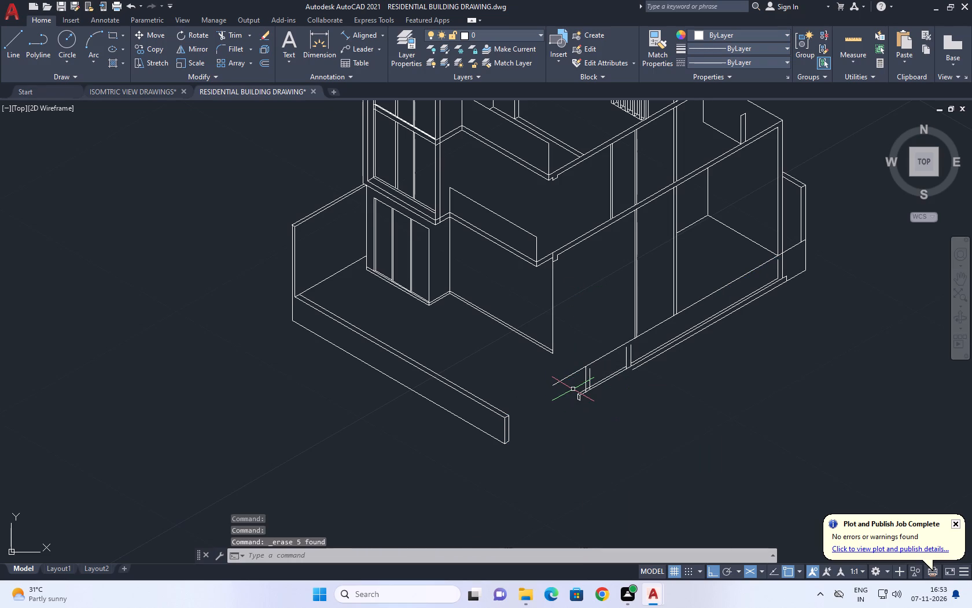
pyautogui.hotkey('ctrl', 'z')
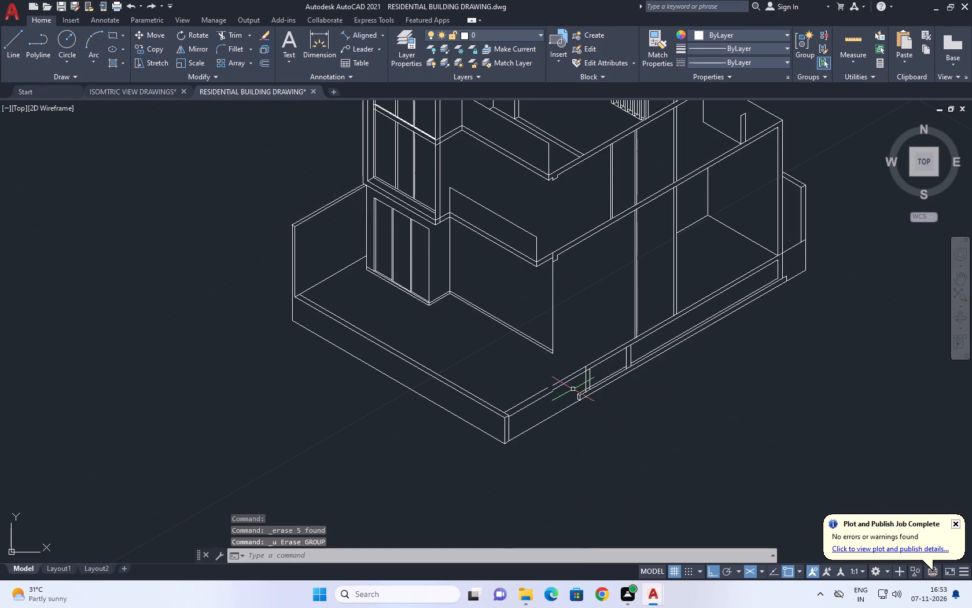
# Trim away the side wall's top and bottom lines between the front boundary corner and the wall's first post and base strip end.
pyautogui.scroll(2, 570, 375)
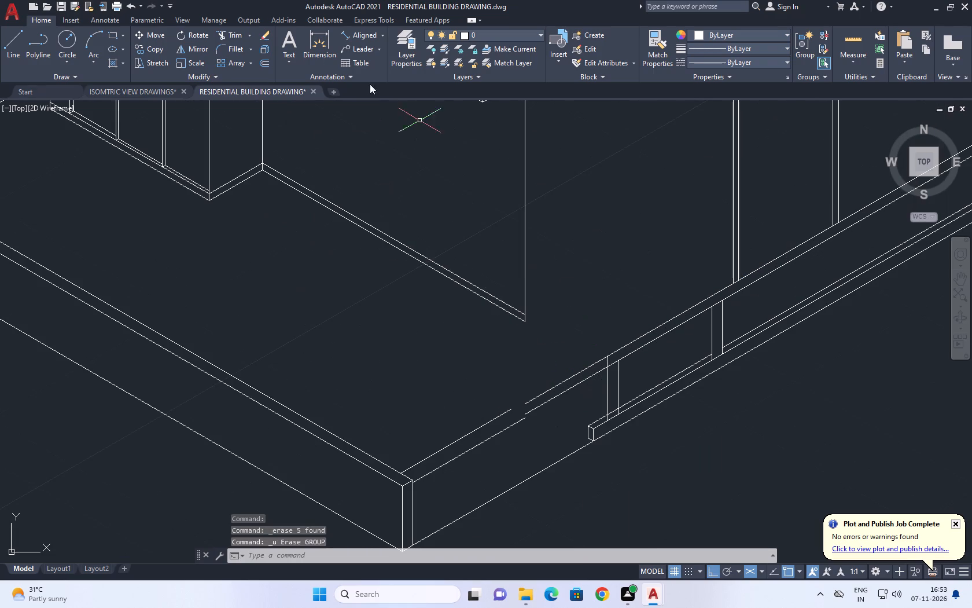
pyautogui.click(241, 32)
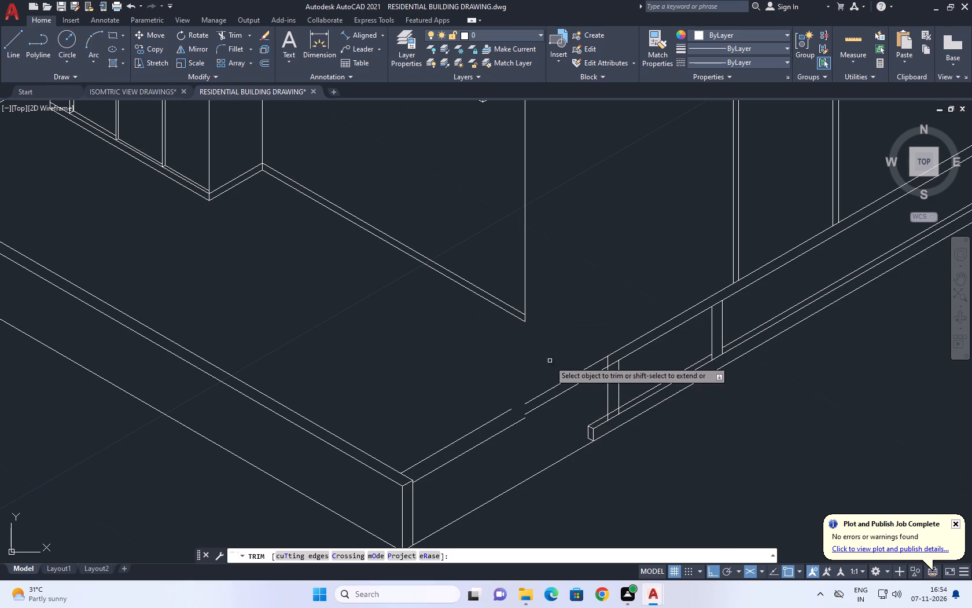
pyautogui.click(551, 361)
pyautogui.click(561, 481)
pyautogui.moveTo(521, 458); pyautogui.dragTo(516, 455)
pyautogui.click(489, 408)
pyautogui.click(498, 508)
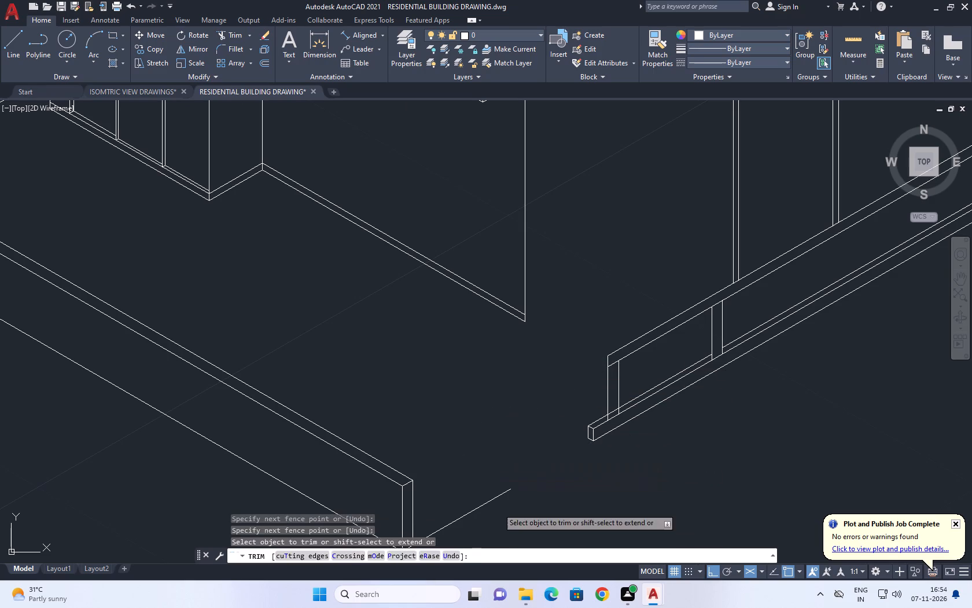
pyautogui.click(487, 481)
pyautogui.moveTo(627, 386); pyautogui.dragTo(432, 459, button='middle')
pyautogui.scroll(-1, 556, 411)
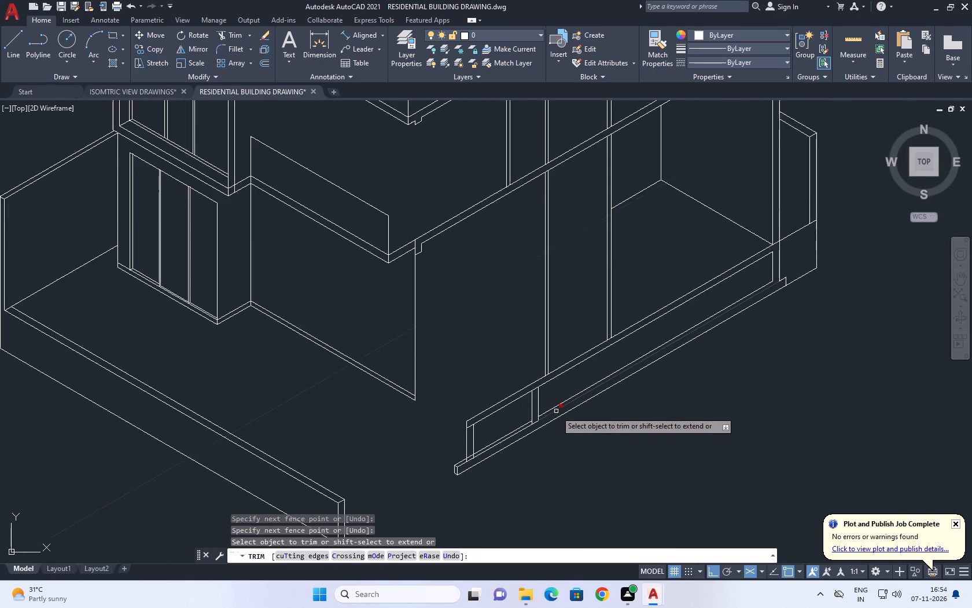
pyautogui.moveTo(627, 390); pyautogui.dragTo(532, 411, button='middle')
pyautogui.rightClick(621, 409)
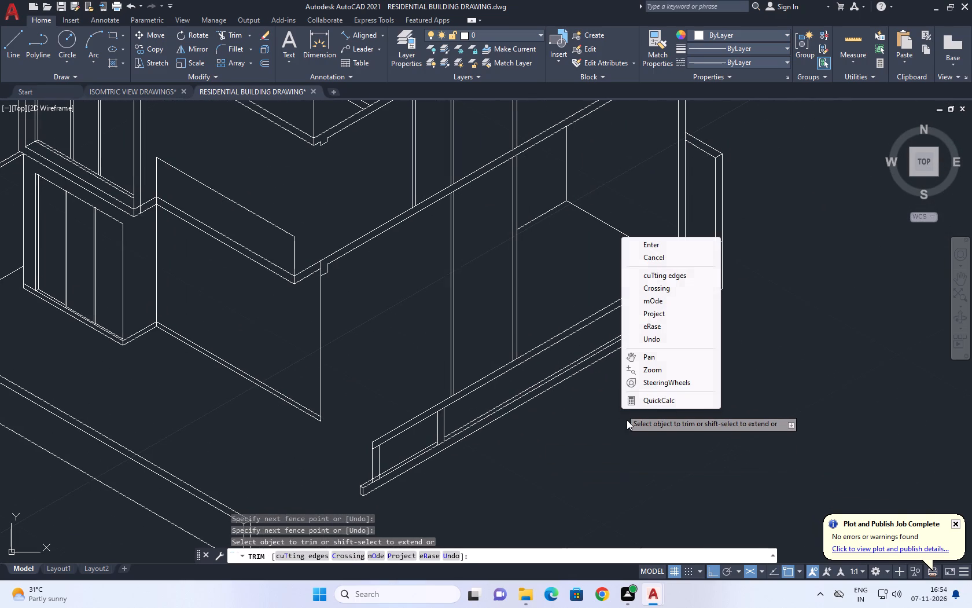
pyautogui.click(665, 255)
# Move the two vertical lines of the side wall's intermediate post along the wall, away from the front corner.
pyautogui.scroll(-1, 455, 446)
pyautogui.moveTo(448, 447); pyautogui.dragTo(414, 375, button='middle')
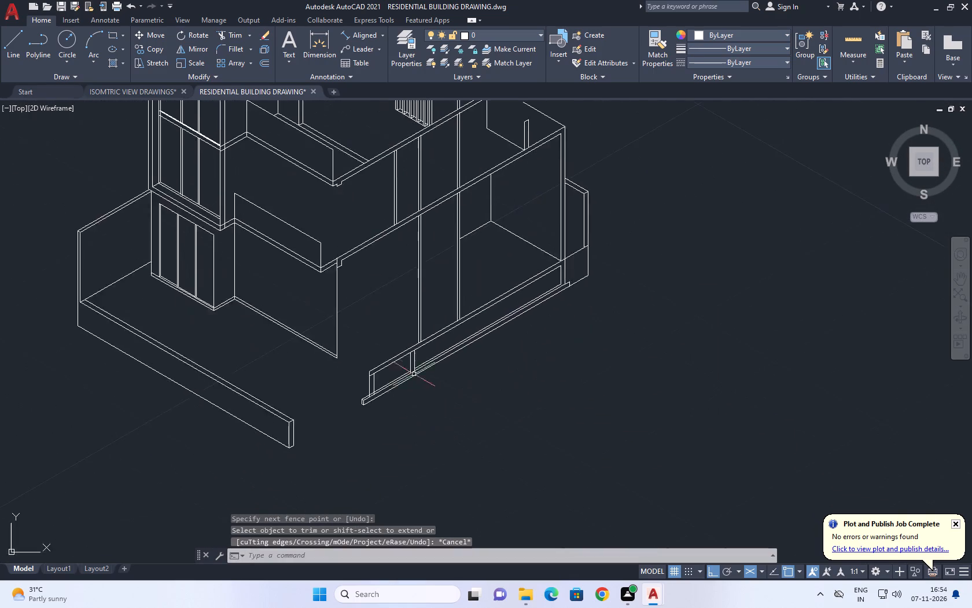
pyautogui.scroll(3, 411, 366)
pyautogui.click(388, 271)
pyautogui.click(440, 427)
pyautogui.moveTo(475, 264); pyautogui.dragTo(481, 273, button='middle')
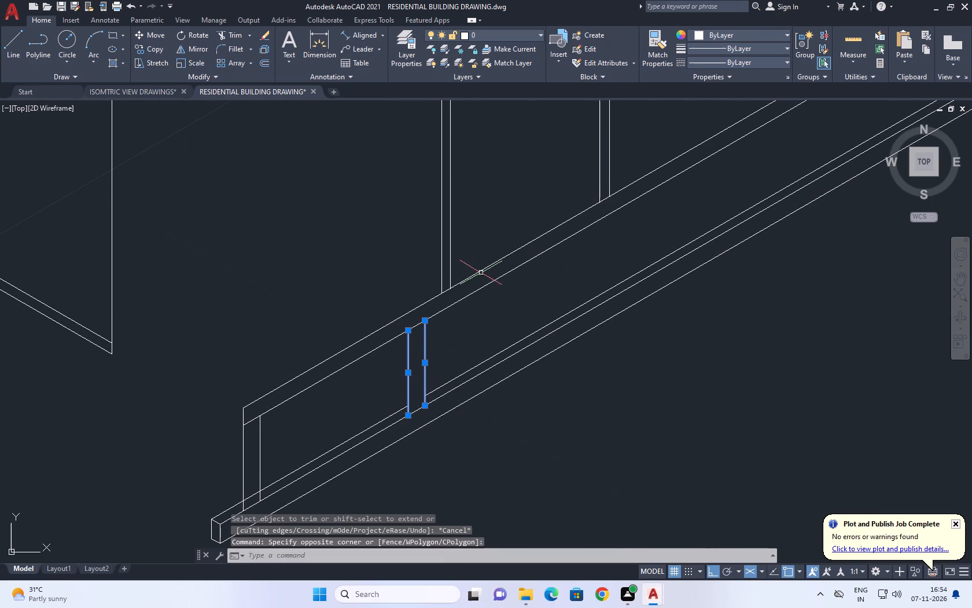
pyautogui.click(159, 39)
pyautogui.moveTo(489, 307); pyautogui.dragTo(395, 339, button='middle')
pyautogui.scroll(-2, 395, 339)
pyautogui.scroll(1, 428, 316)
pyautogui.click(491, 305)
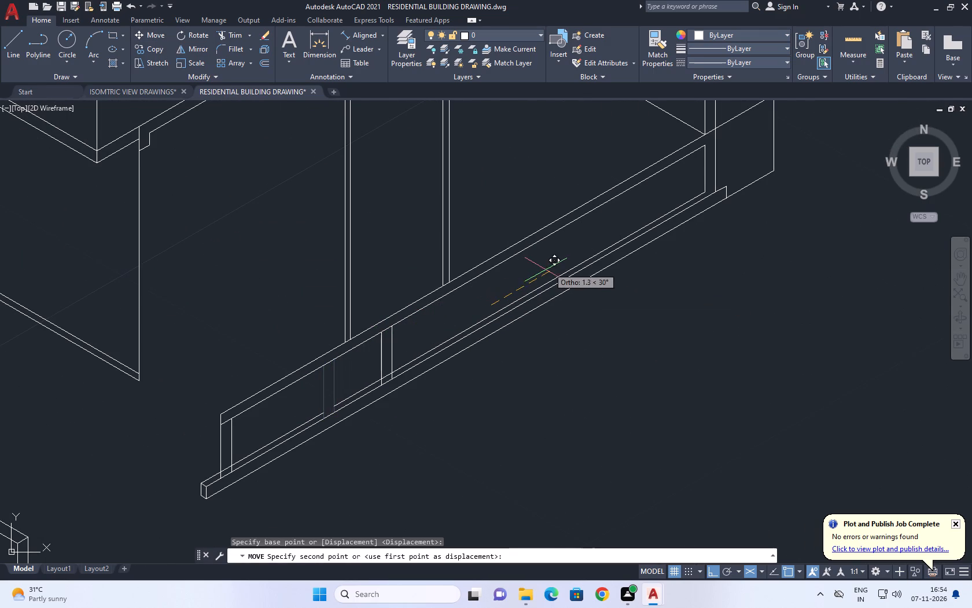
pyautogui.click(584, 244)
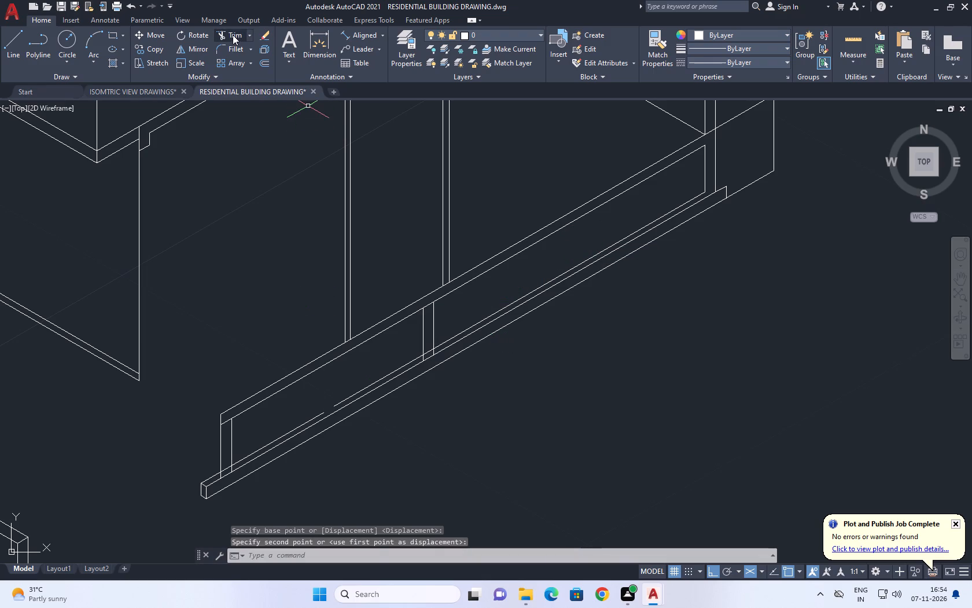
# Trim the opening's lower inner line between the end post and its gap, and where it crosses the moved intermediate post.
pyautogui.click(233, 35)
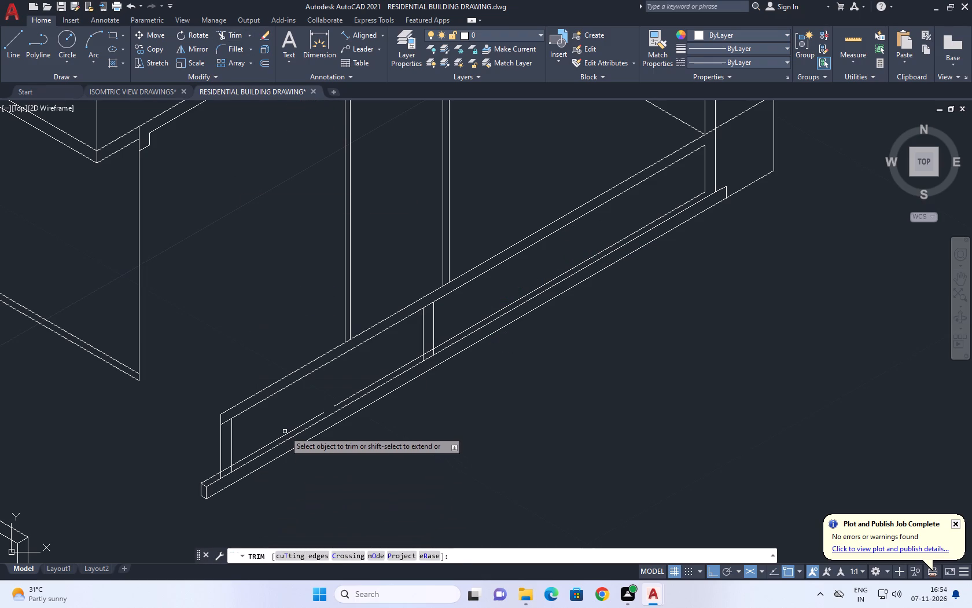
pyautogui.click(285, 434)
pyautogui.scroll(2, 428, 357)
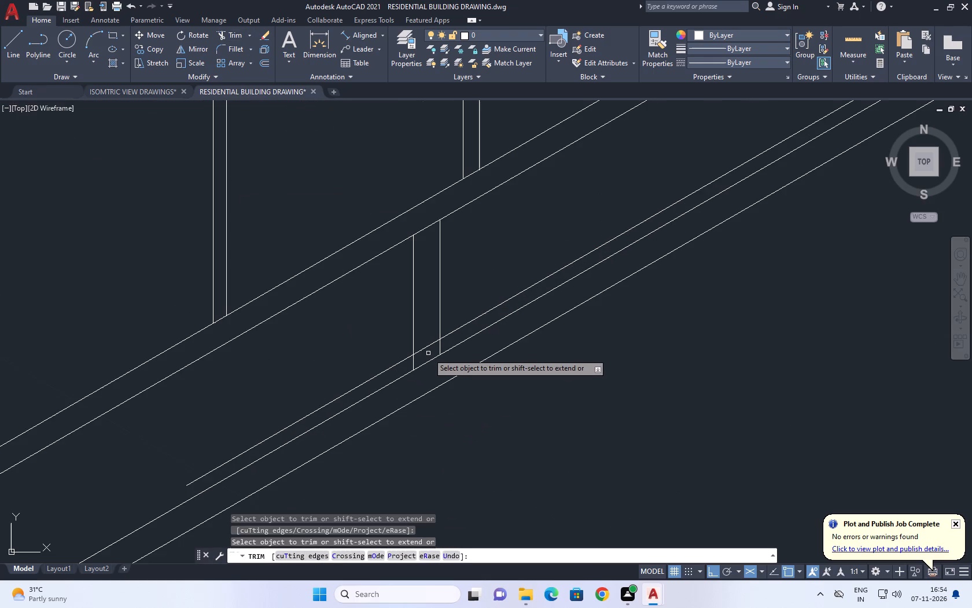
pyautogui.click(428, 348)
pyautogui.rightClick(487, 249)
pyautogui.click(520, 263)
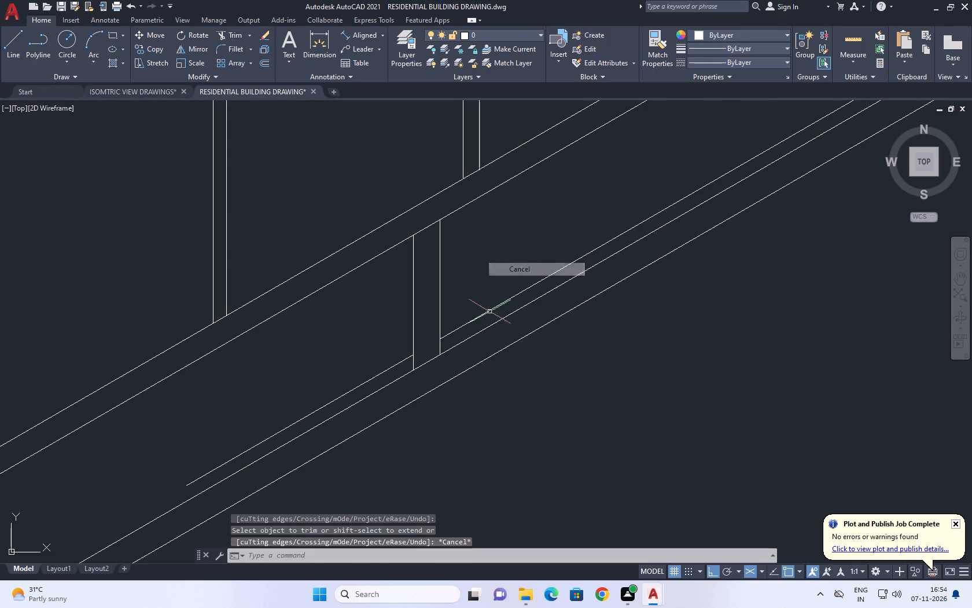
# Extend the opening's lower inner line from the intermediate post to the side wall's end post.
pyautogui.scroll(-2, 475, 356)
pyautogui.moveTo(366, 439); pyautogui.dragTo(448, 404, button='middle')
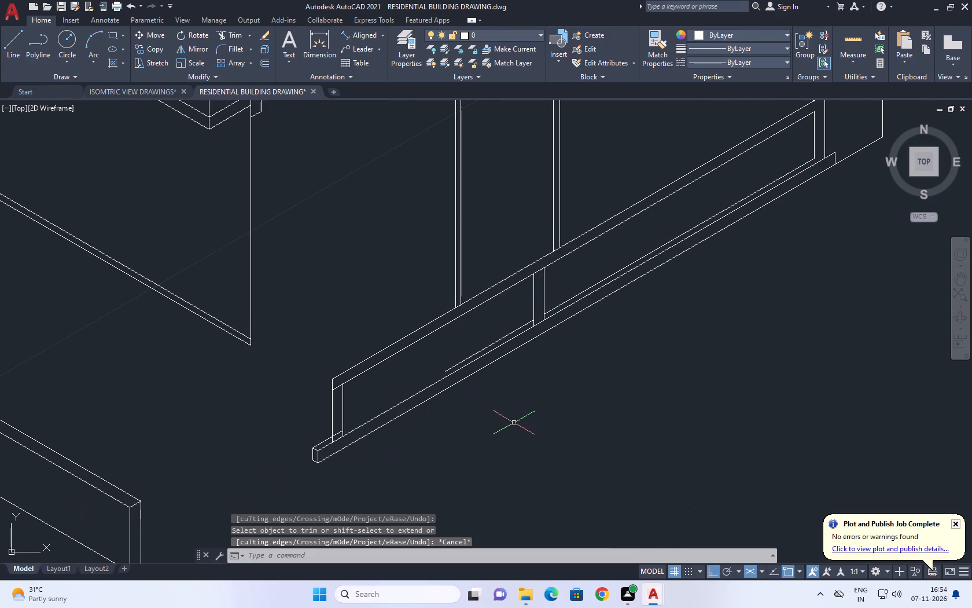
pyautogui.write('EX')
pyautogui.press('space')
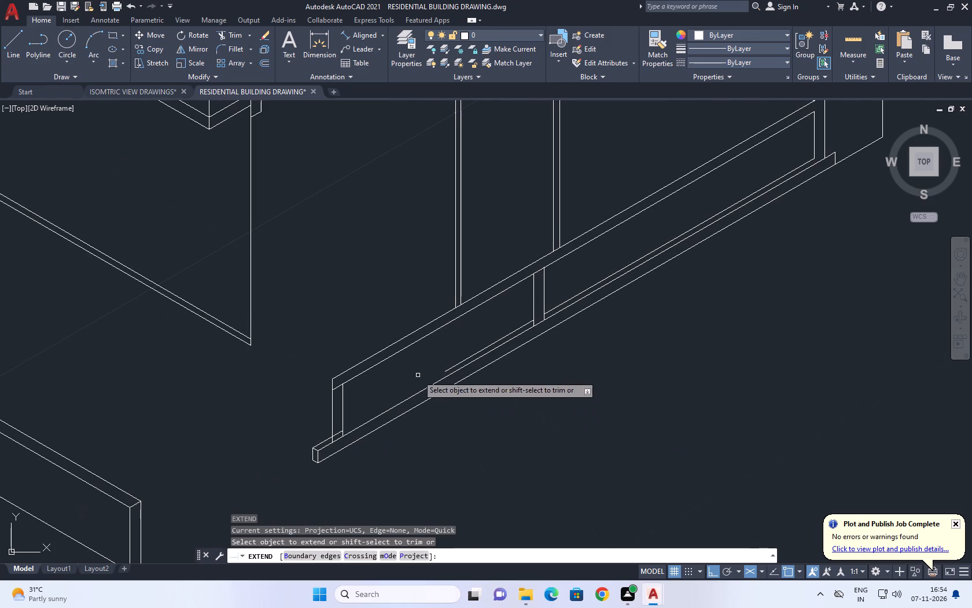
pyautogui.click(454, 367)
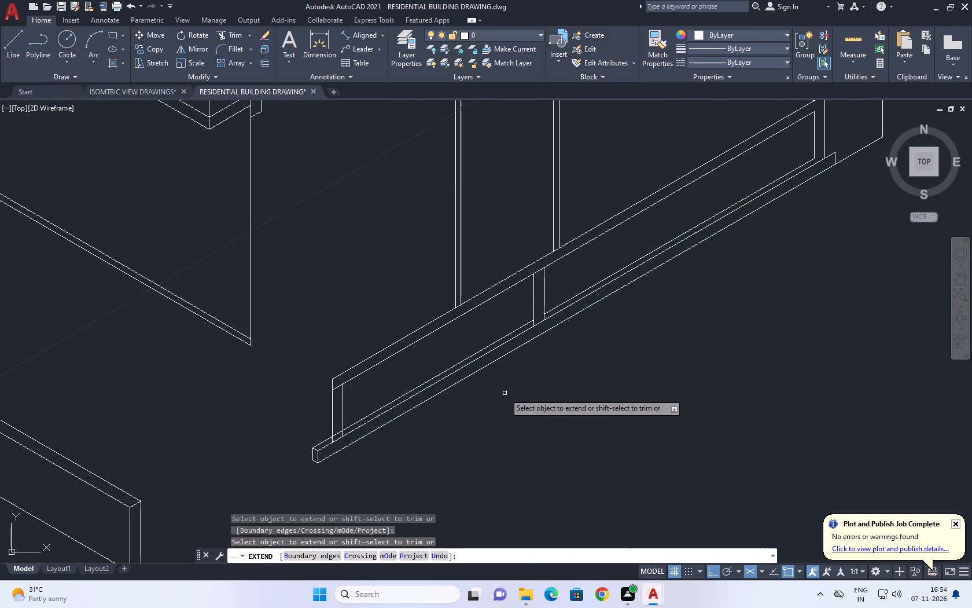
pyautogui.rightClick(505, 393)
pyautogui.click(550, 417)
# Trim the base strip's rear top line where it crosses the side wall's end post.
pyautogui.scroll(-1, 550, 417)
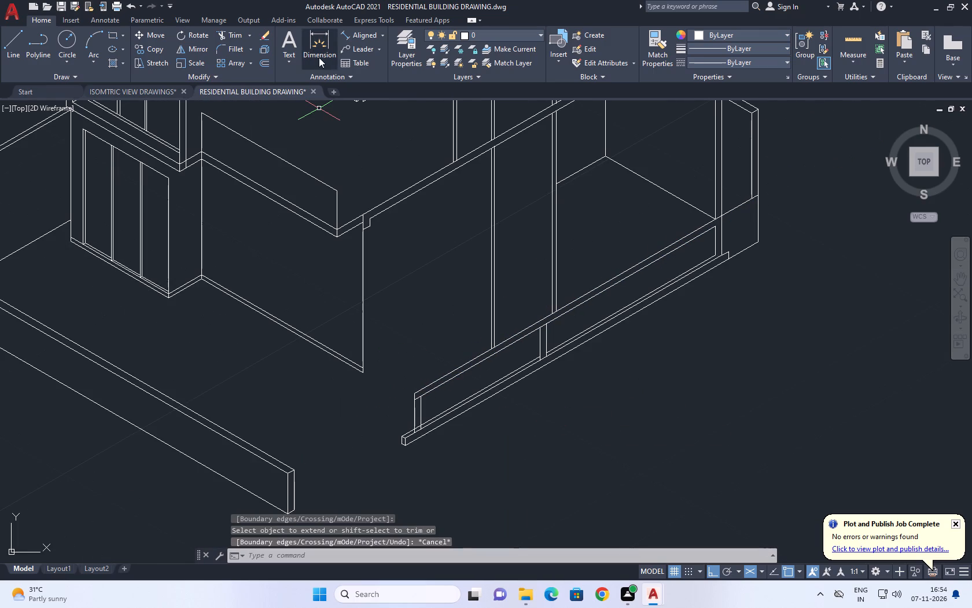
pyautogui.click(240, 35)
pyautogui.scroll(2, 424, 437)
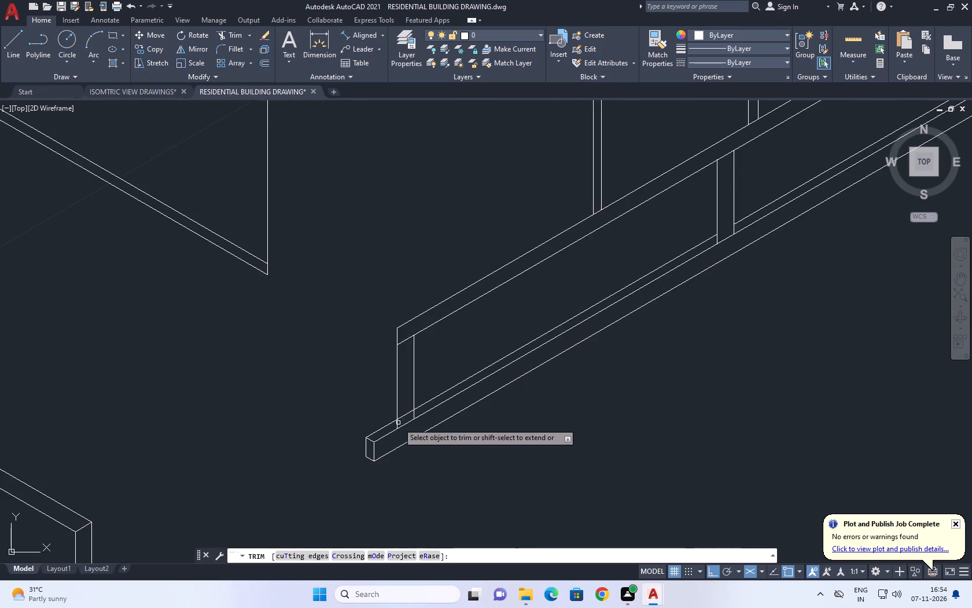
pyautogui.scroll(1, 397, 422)
pyautogui.click(406, 416)
pyautogui.click(406, 400)
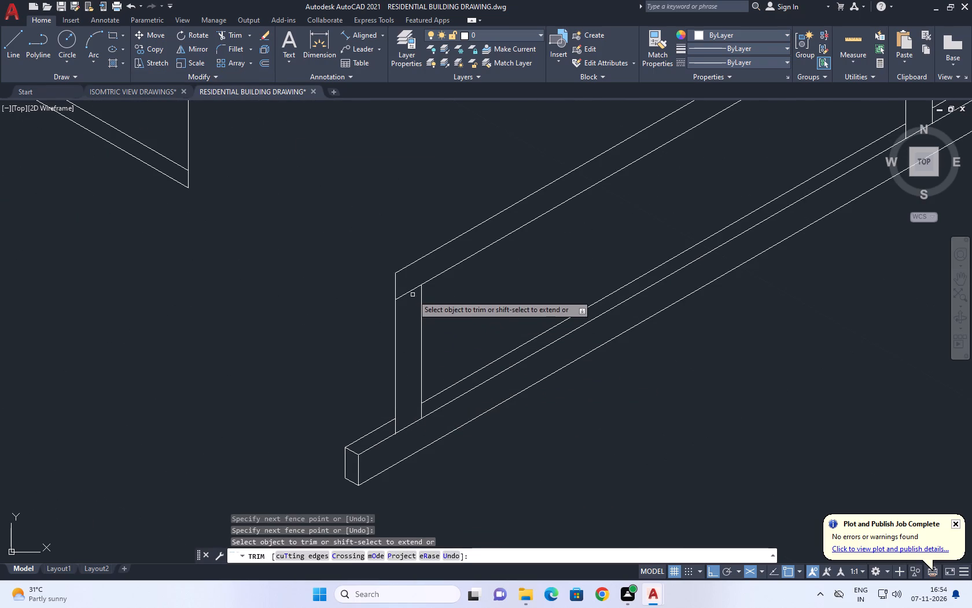
pyautogui.rightClick(413, 320)
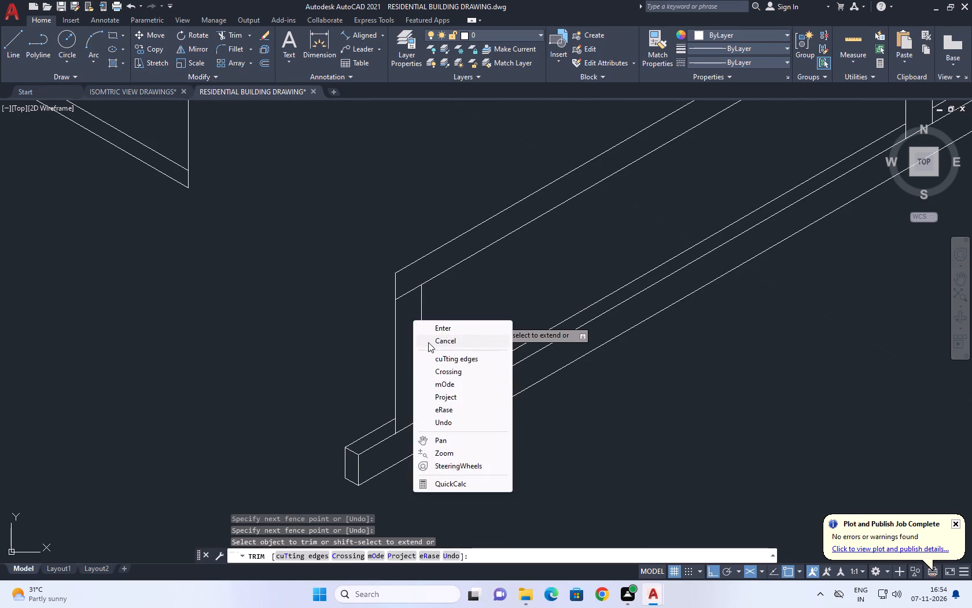
pyautogui.click(432, 340)
# Examine the gap between the front boundary wall's end and the shortened side wall.
pyautogui.scroll(-2, 456, 405)
pyautogui.moveTo(525, 347); pyautogui.dragTo(539, 373, button='middle')
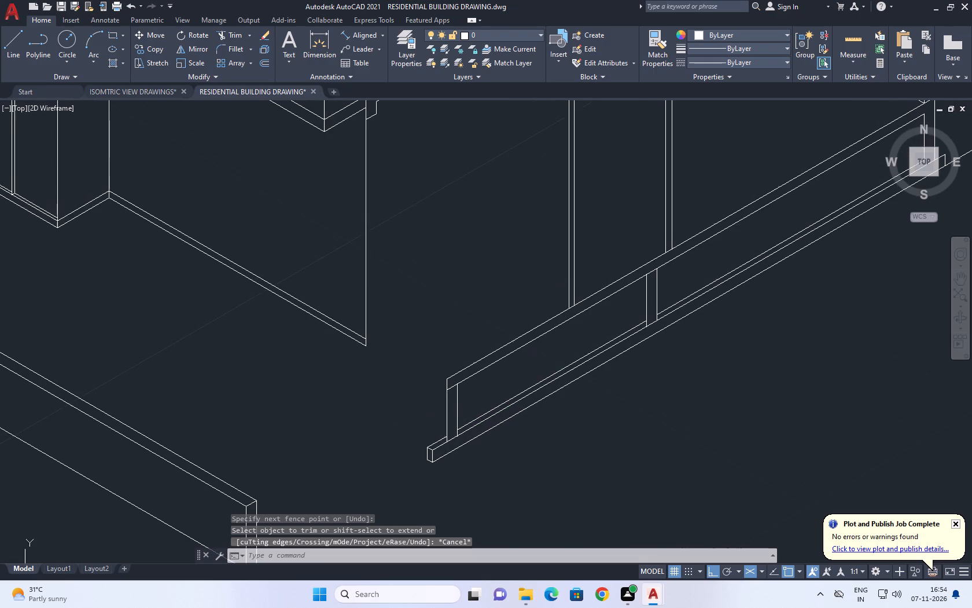
pyautogui.moveTo(730, 304); pyautogui.dragTo(705, 329, button='middle')
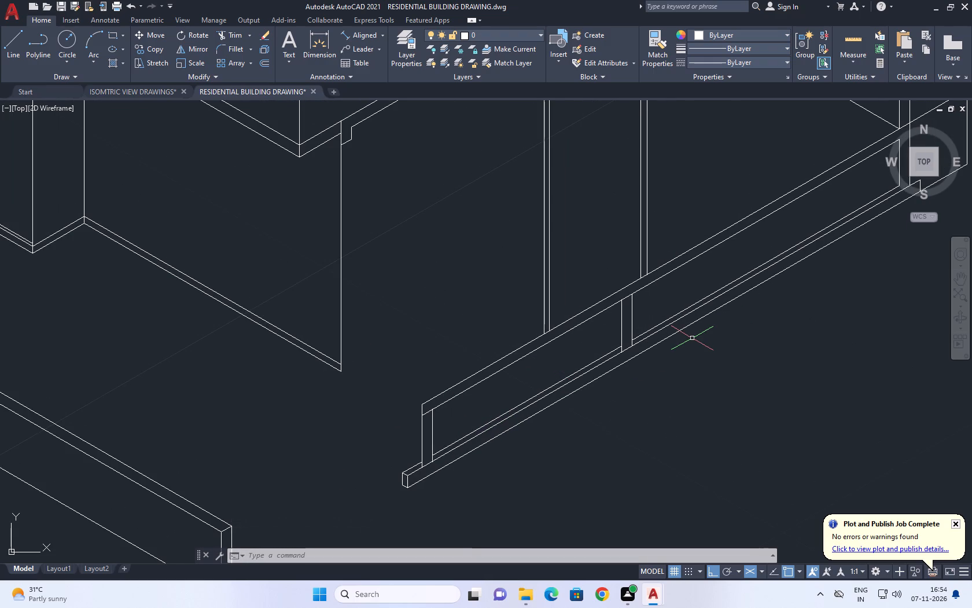
pyautogui.moveTo(509, 370); pyautogui.dragTo(568, 291, button='middle')
pyautogui.scroll(-1, 577, 301)
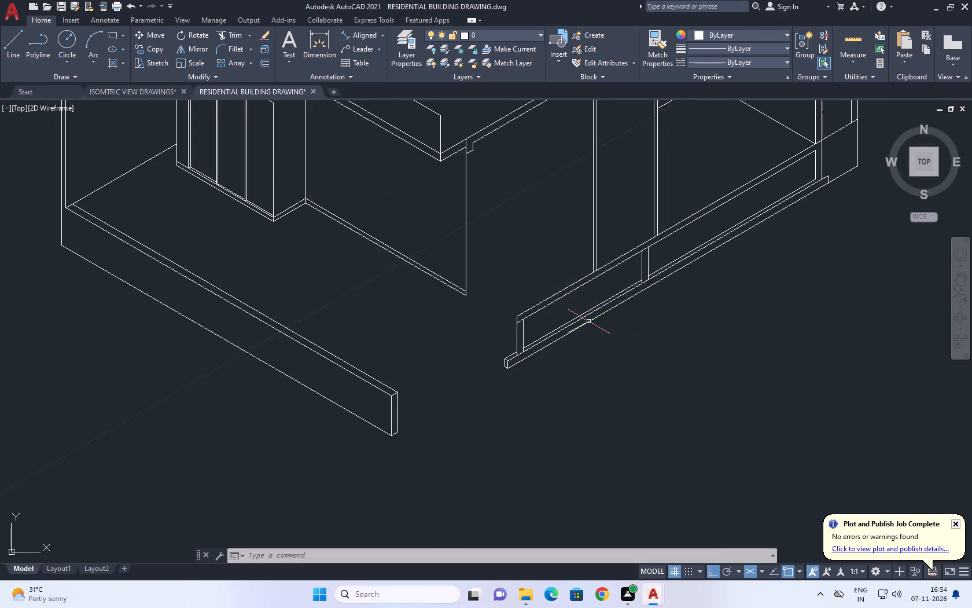
pyautogui.moveTo(489, 321); pyautogui.dragTo(541, 281, button='middle')
pyautogui.scroll(-2, 419, 298)
pyautogui.scroll(1, 426, 327)
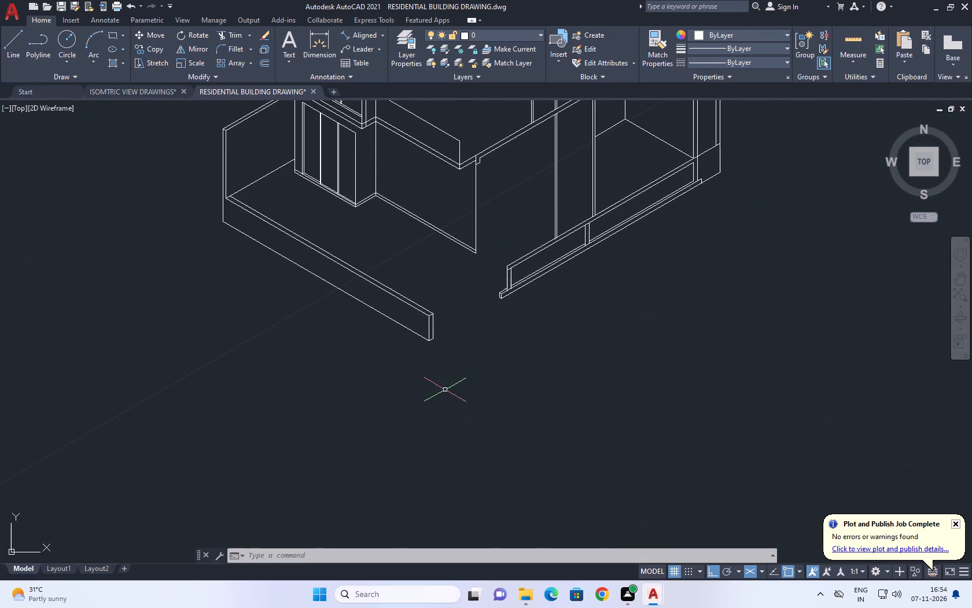
pyautogui.moveTo(440, 283); pyautogui.dragTo(451, 337, button='middle')
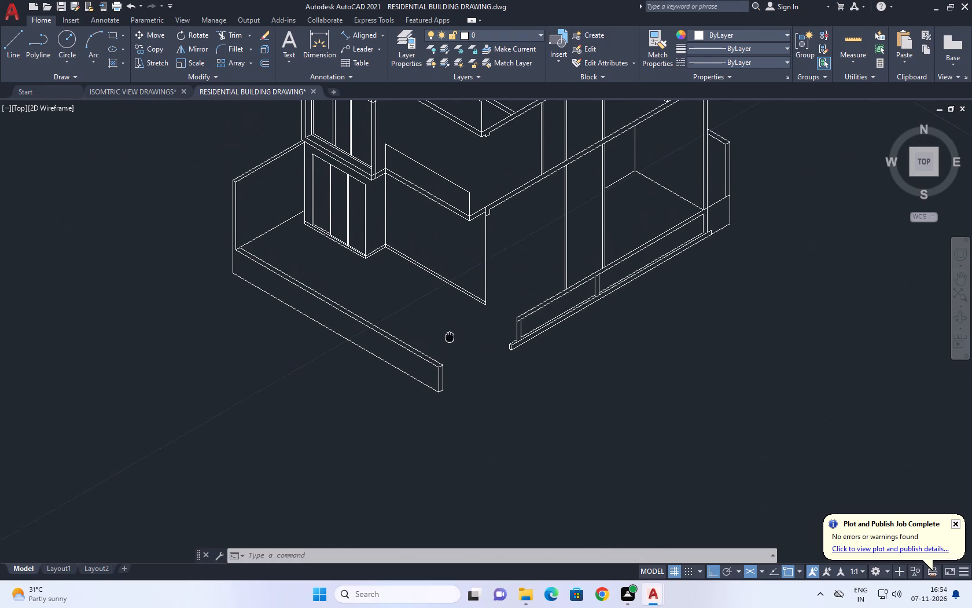
pyautogui.moveTo(451, 337); pyautogui.dragTo(455, 343, button='middle')
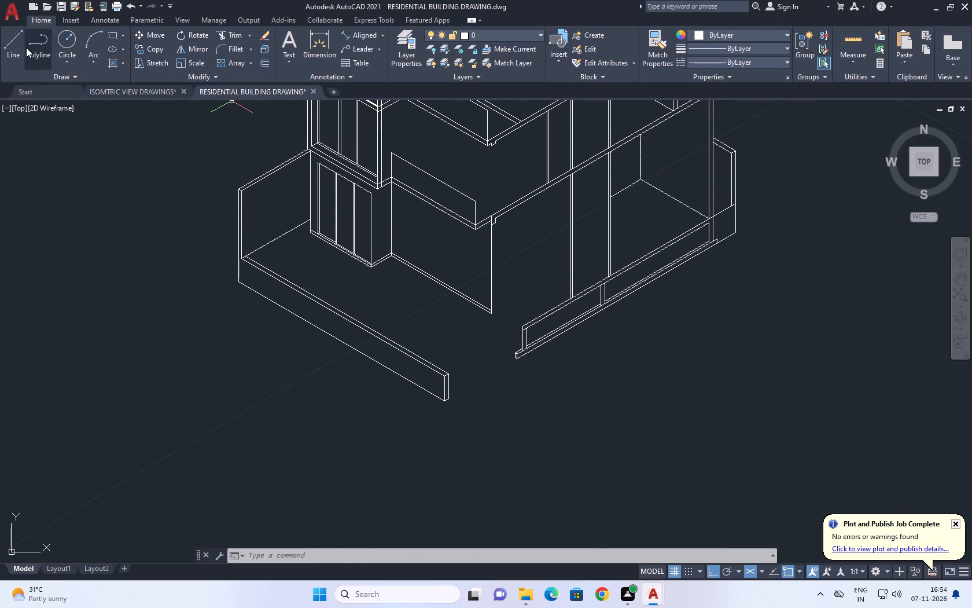
# Draw a vertical line from the end post's outer foot down past the base strip's bottom edge and trim the overshoot.
pyautogui.click(17, 46)
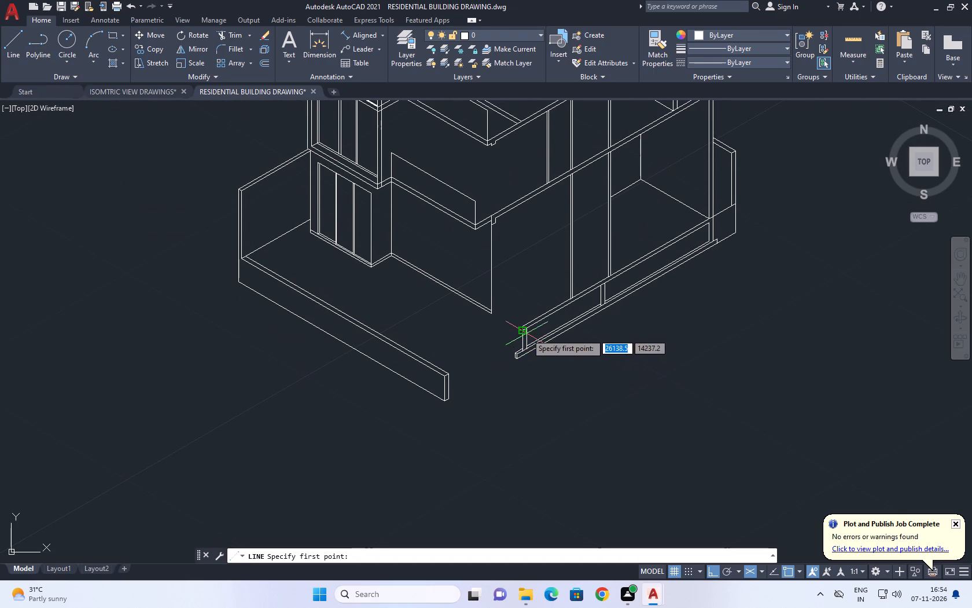
pyautogui.scroll(3, 526, 334)
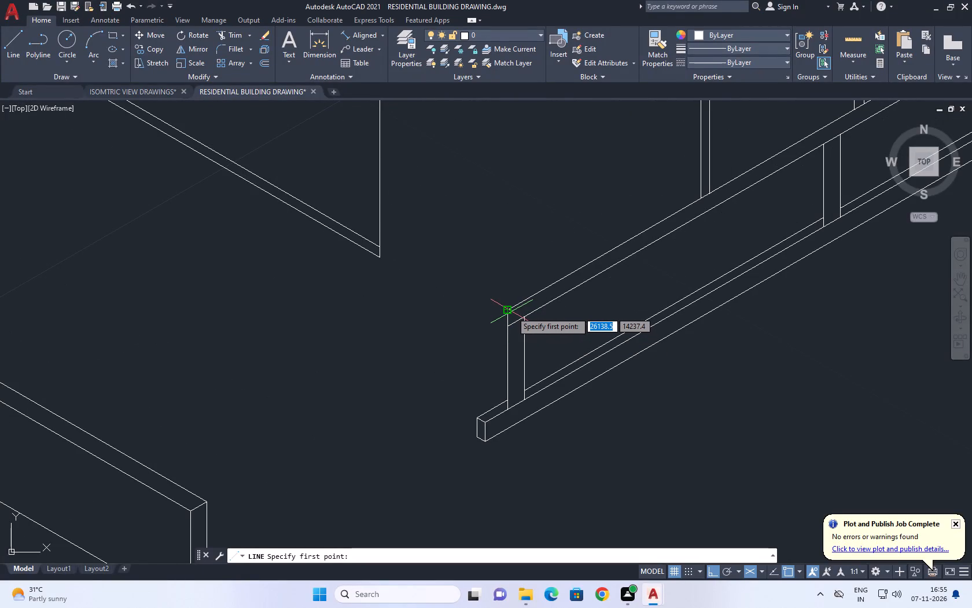
pyautogui.click(509, 408)
pyautogui.scroll(2, 509, 424)
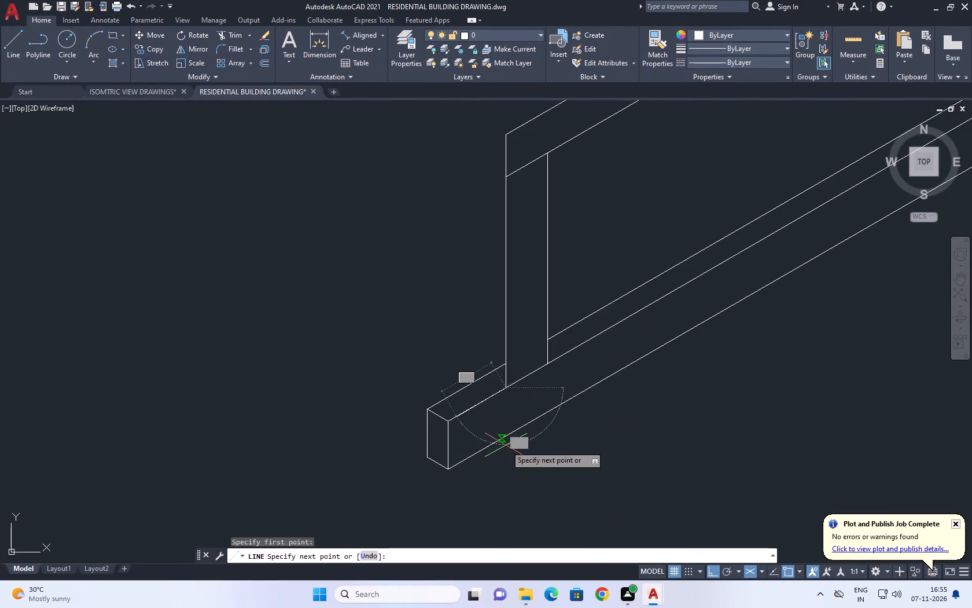
pyautogui.press('F5')
pyautogui.scroll(1, 509, 444)
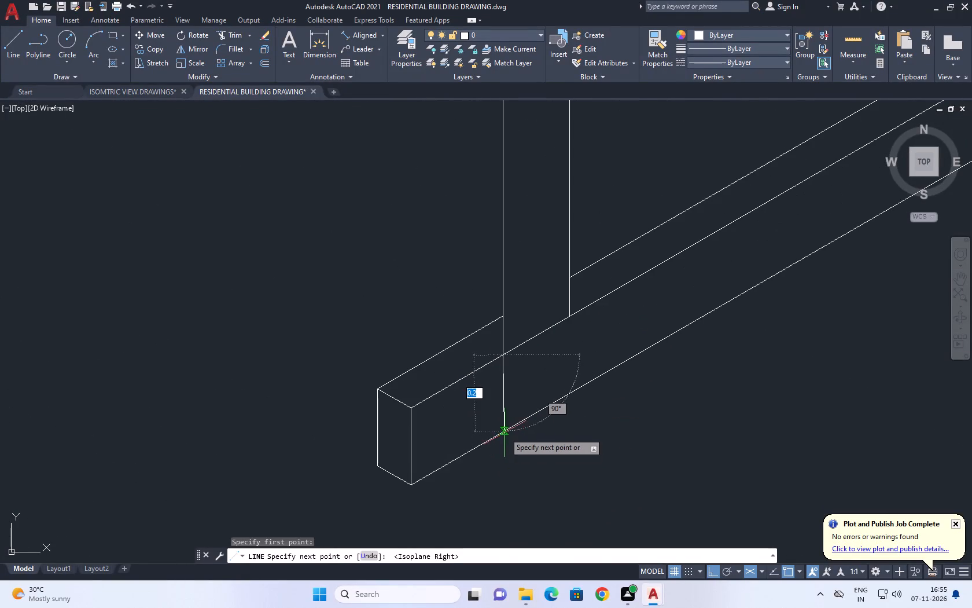
pyautogui.click(504, 449)
pyautogui.press('space')
pyautogui.write('TR')
pyautogui.press('space')
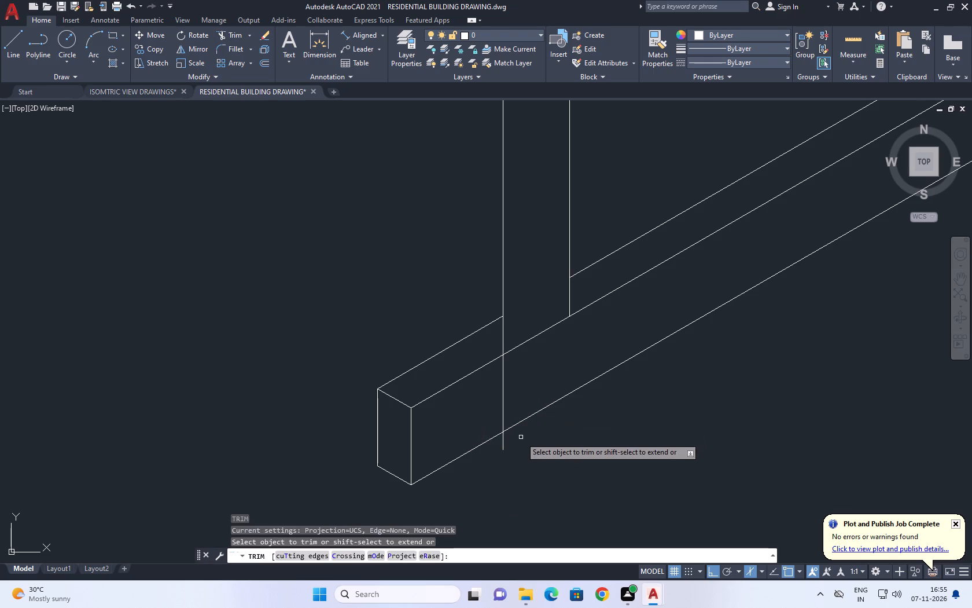
pyautogui.click(517, 437)
pyautogui.click(491, 454)
pyautogui.press('space')
# Draw a 2-unit line from the new vertical's lower end along the side wall's direction toward the front corner.
pyautogui.write('L')
pyautogui.press('space')
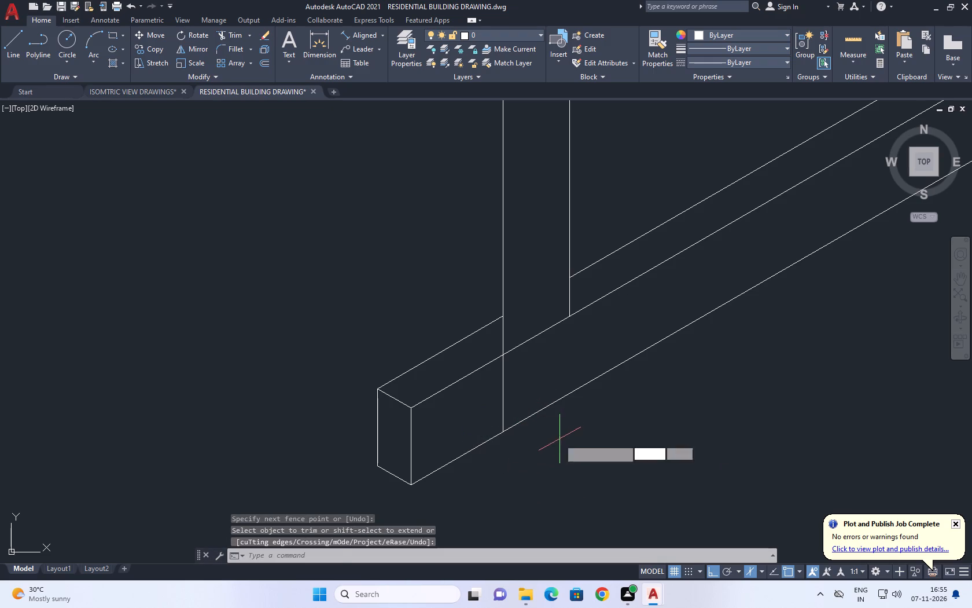
pyautogui.click(506, 432)
pyautogui.scroll(-2, 509, 428)
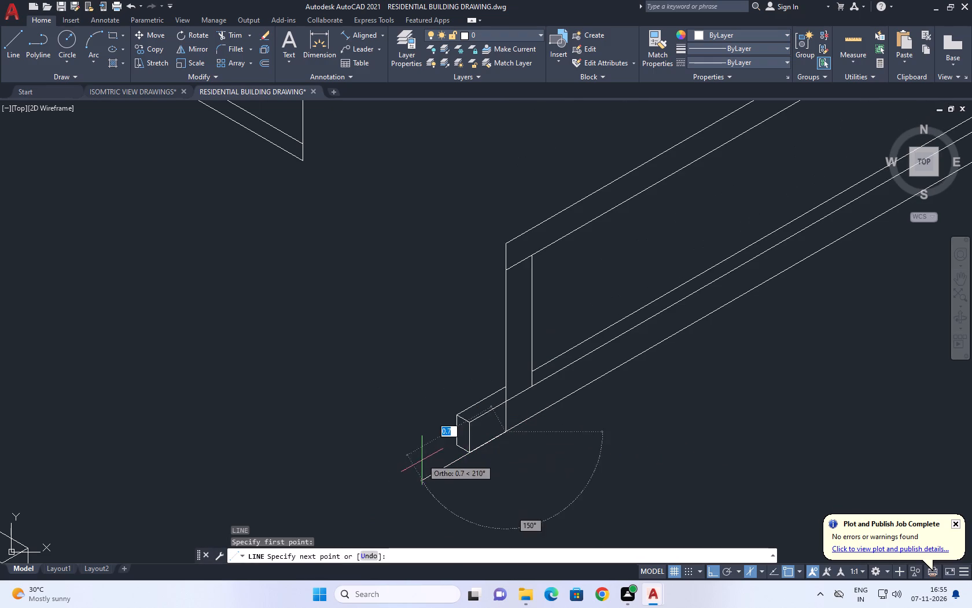
pyautogui.scroll(-1, 340, 527)
pyautogui.moveTo(330, 518); pyautogui.dragTo(462, 397, button='middle')
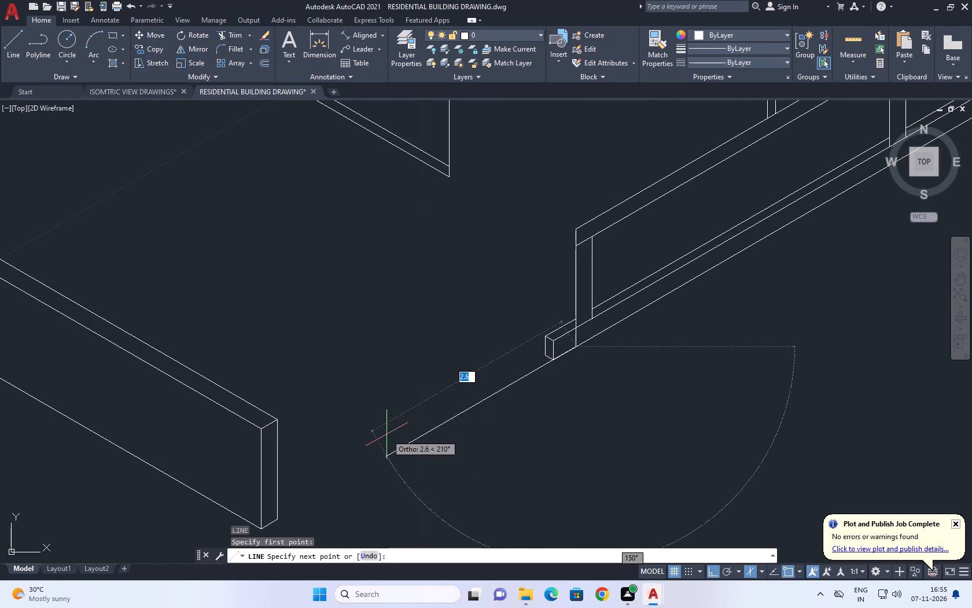
pyautogui.press('2')
pyautogui.press('Return')
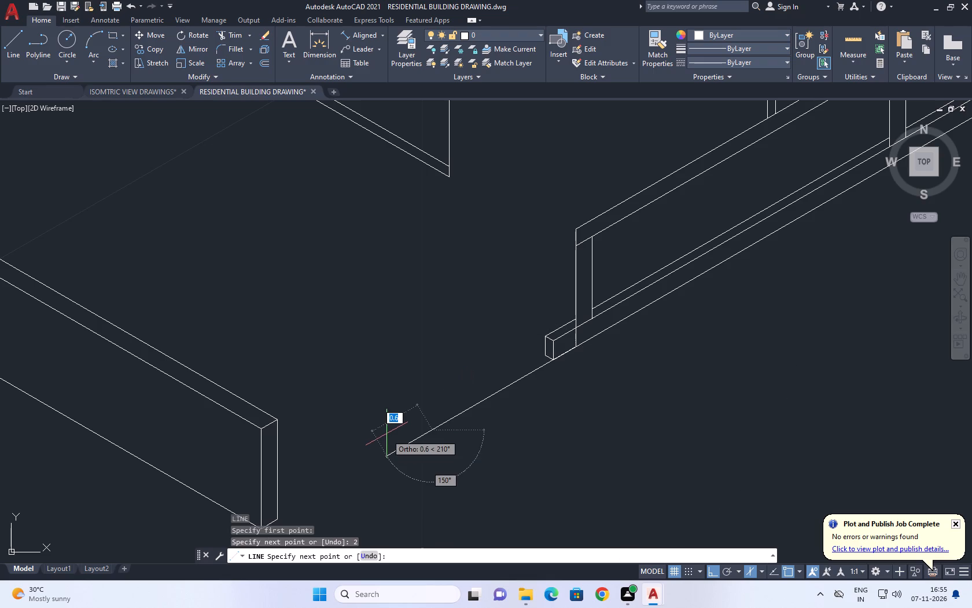
pyautogui.press('space')
# Move the front boundary wall's lines so the lower inner corner of its end meets the 2-unit line's free end.
pyautogui.moveTo(263, 457); pyautogui.dragTo(302, 314, button='middle')
pyautogui.moveTo(327, 251); pyautogui.dragTo(323, 266)
pyautogui.moveTo(288, 408); pyautogui.dragTo(285, 416)
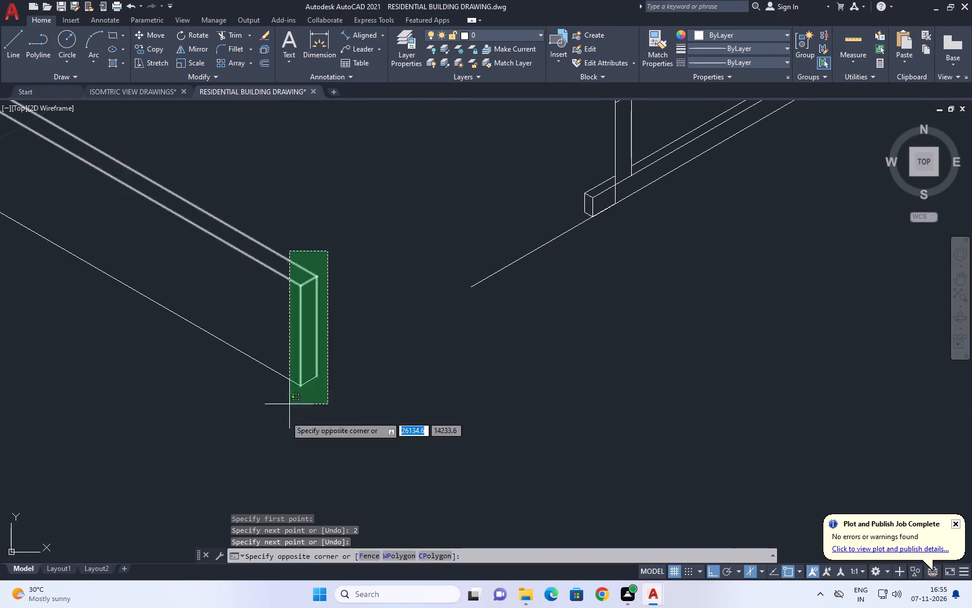
pyautogui.moveTo(285, 416); pyautogui.dragTo(285, 419)
pyautogui.moveTo(345, 299); pyautogui.dragTo(338, 357, button='middle')
pyautogui.write('M')
pyautogui.press('space')
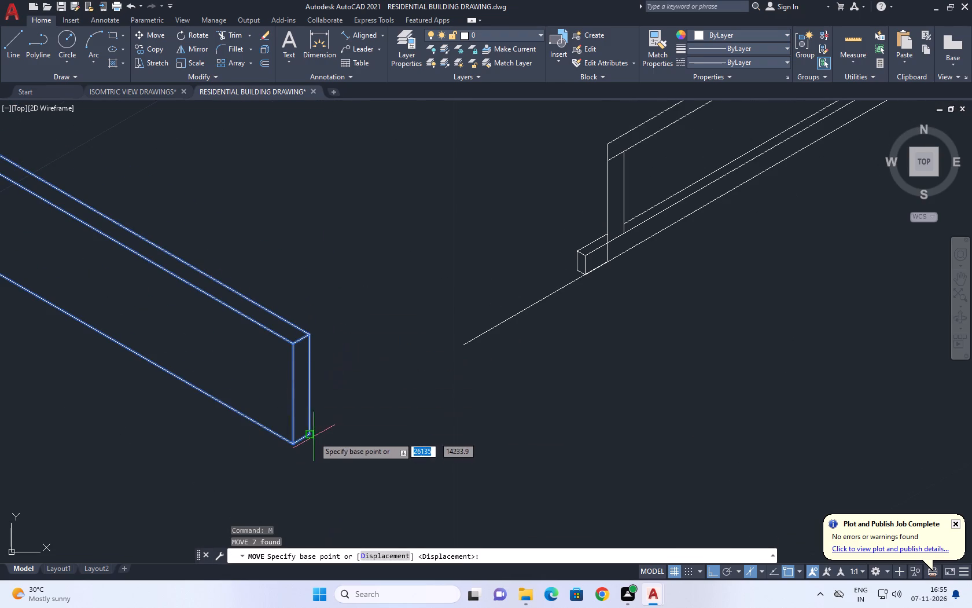
pyautogui.click(310, 435)
pyautogui.click(462, 344)
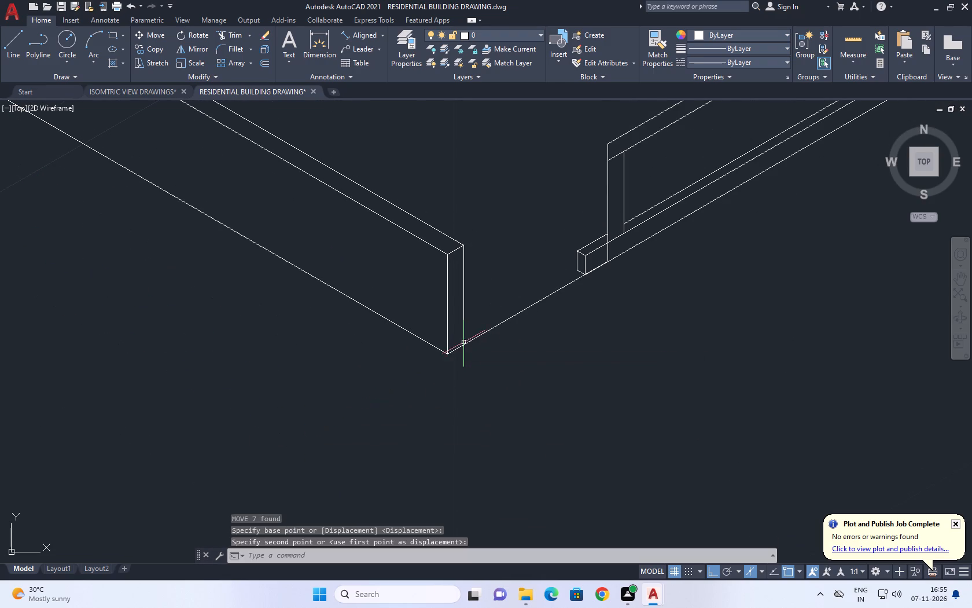
# Draw a line from the front wall's top inner end corner to the side wall's end post and trim the part past the post.
pyautogui.moveTo(533, 241); pyautogui.dragTo(456, 365, button='middle')
pyautogui.press('l')
pyautogui.press('space')
pyautogui.click(386, 368)
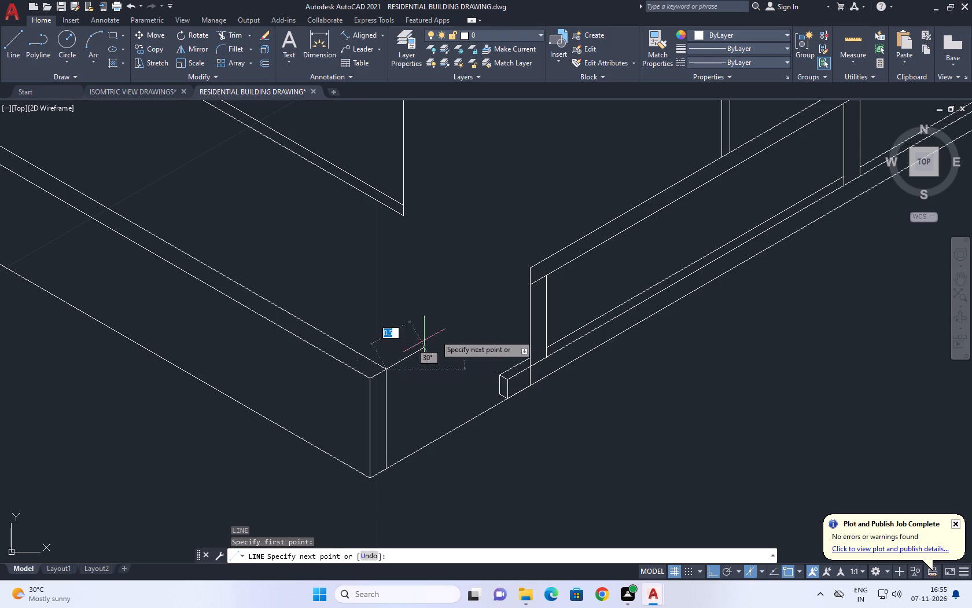
pyautogui.scroll(4, 522, 288)
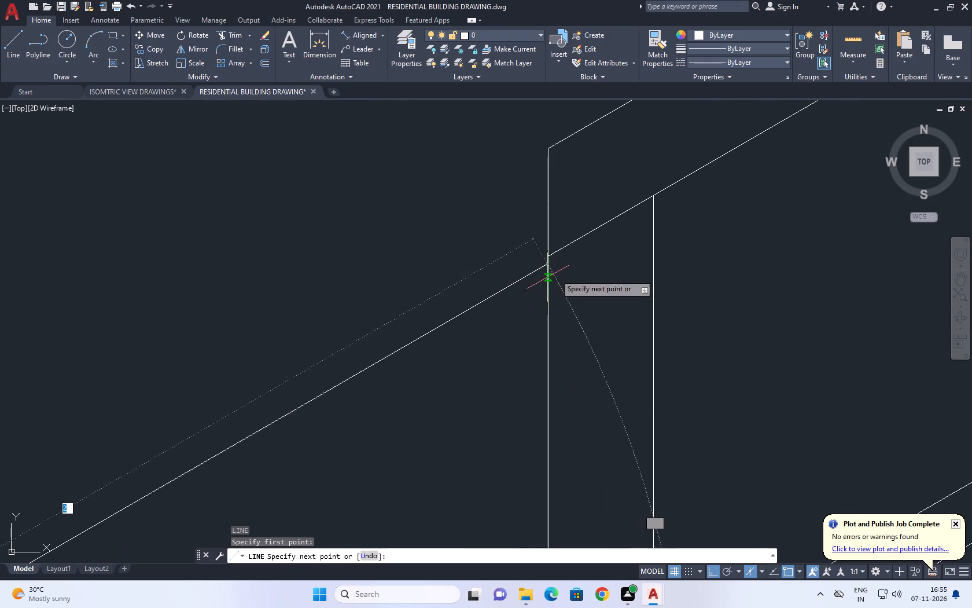
pyautogui.click(578, 260)
pyautogui.press('space')
pyautogui.moveTo(529, 263); pyautogui.dragTo(574, 368, button='middle')
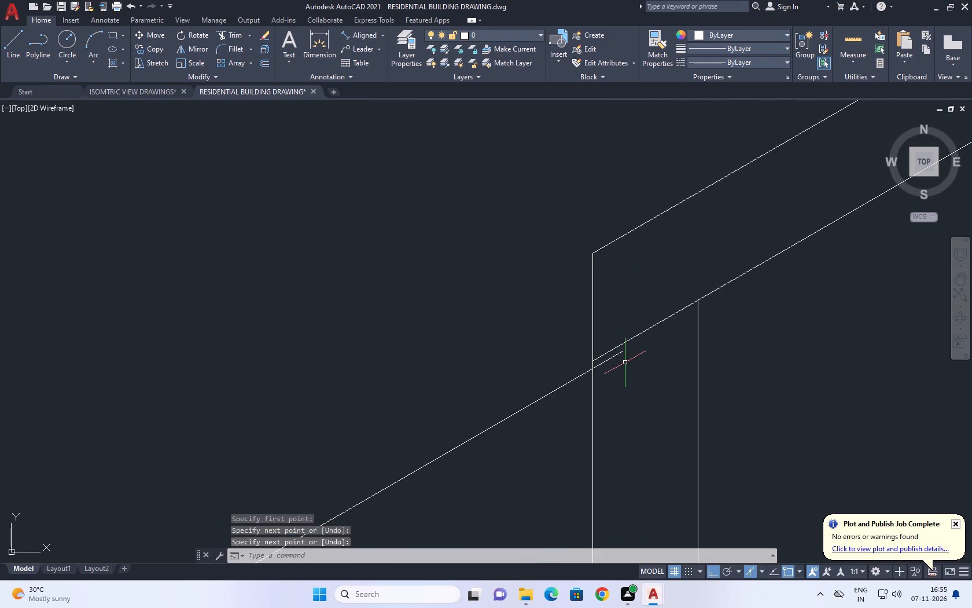
pyautogui.write('TR')
pyautogui.press('space')
pyautogui.click(609, 360)
pyautogui.press('space')
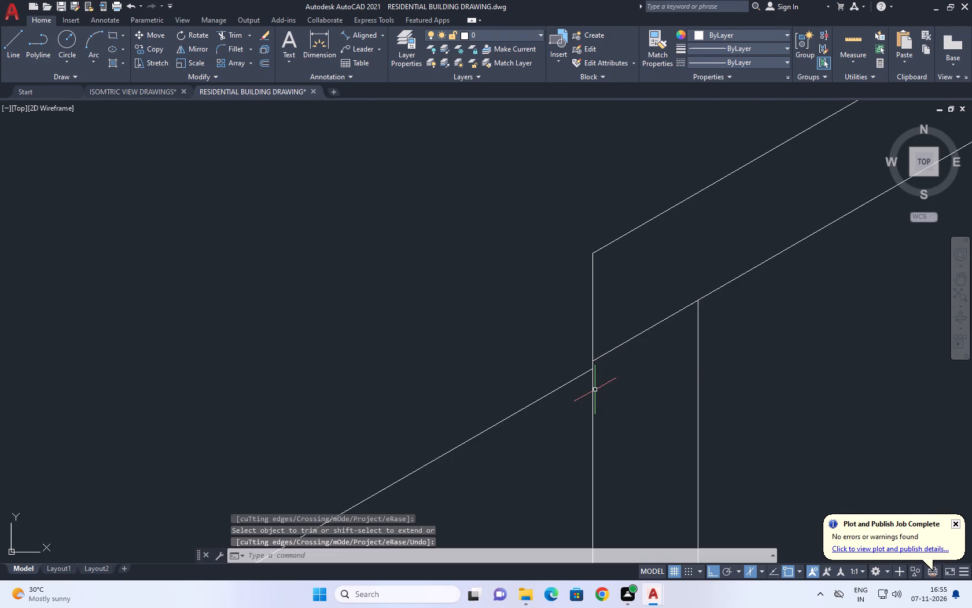
# Draw a 0.226-unit line from the connecting line's end at the post, inward parallel to the front wall.
pyautogui.press('l')
pyautogui.press('space')
pyautogui.click(592, 371)
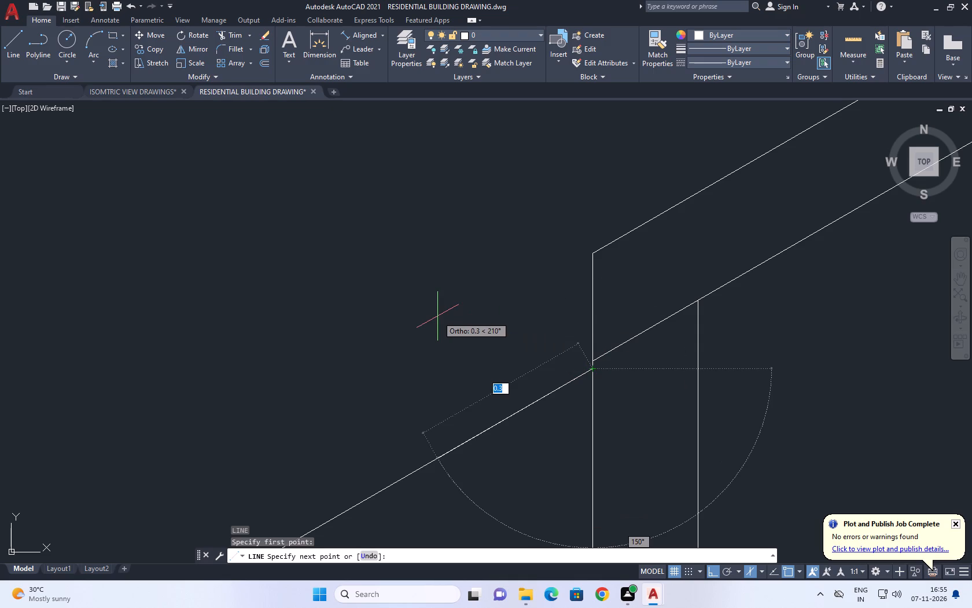
pyautogui.press('F5')
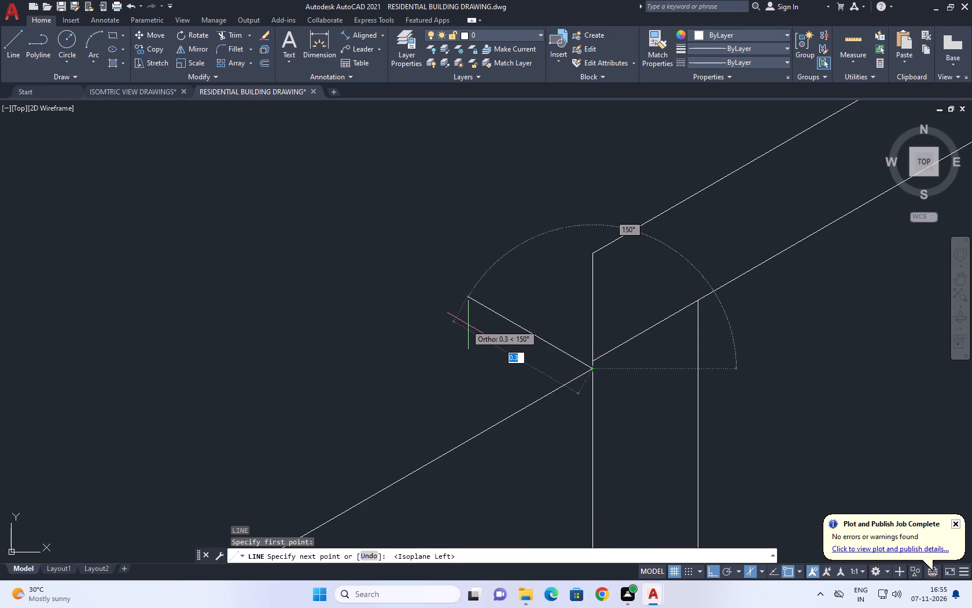
pyautogui.write('0.0')
pyautogui.press('BackSpace')
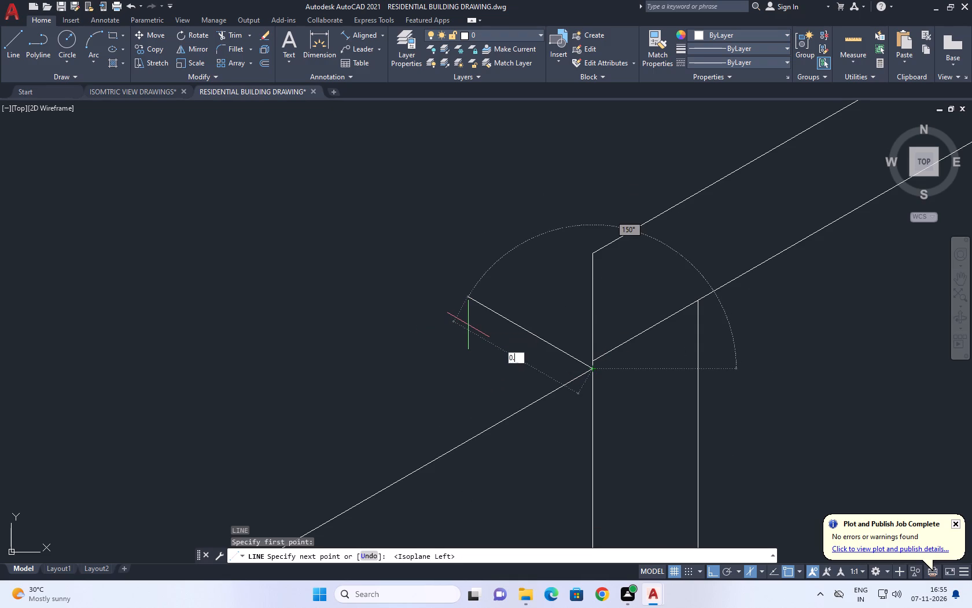
pyautogui.write('26')
pyautogui.press('BackSpace')
pyautogui.write('26')
pyautogui.press('Return')
# Continue from the short line's end parallel to the connecting line to the front wall's inner top edge, trimming the overshoot there.
pyautogui.scroll(1, 514, 331)
pyautogui.scroll(-2, 338, 417)
pyautogui.moveTo(367, 405); pyautogui.dragTo(412, 352, button='middle')
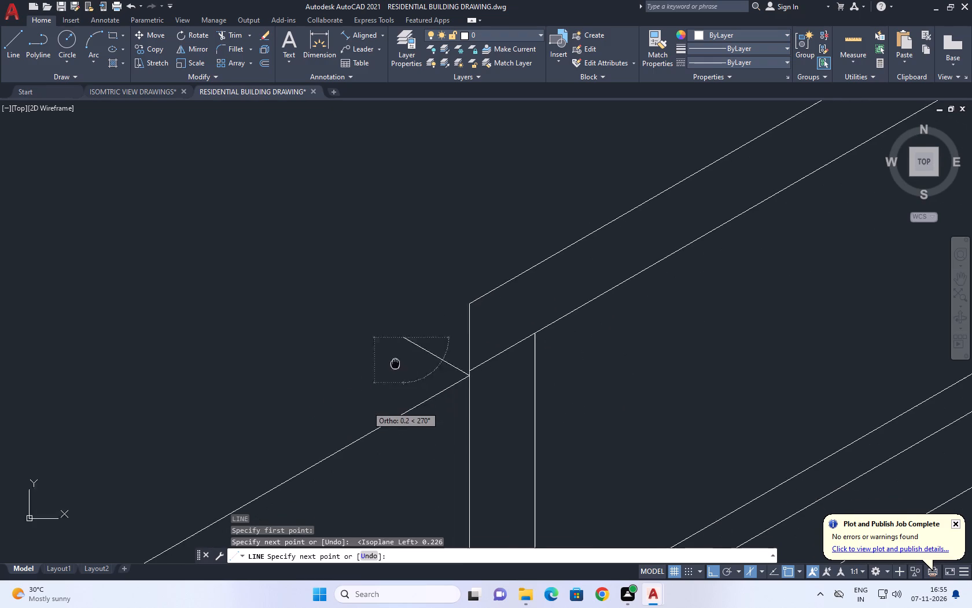
pyautogui.moveTo(412, 352); pyautogui.dragTo(421, 347, button='middle')
pyautogui.press('F5')
pyautogui.scroll(-4, 429, 347)
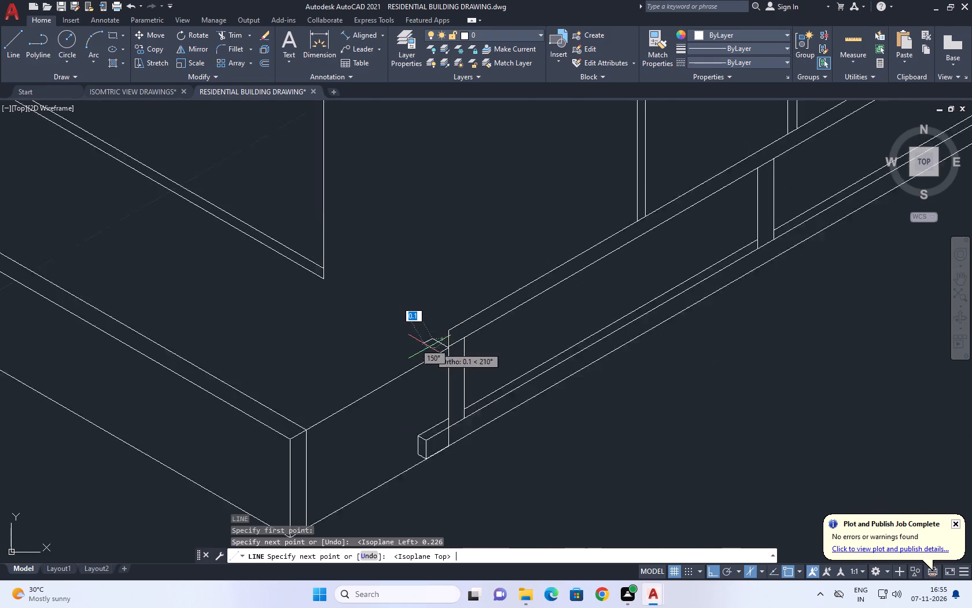
pyautogui.scroll(5, 327, 401)
pyautogui.click(357, 398)
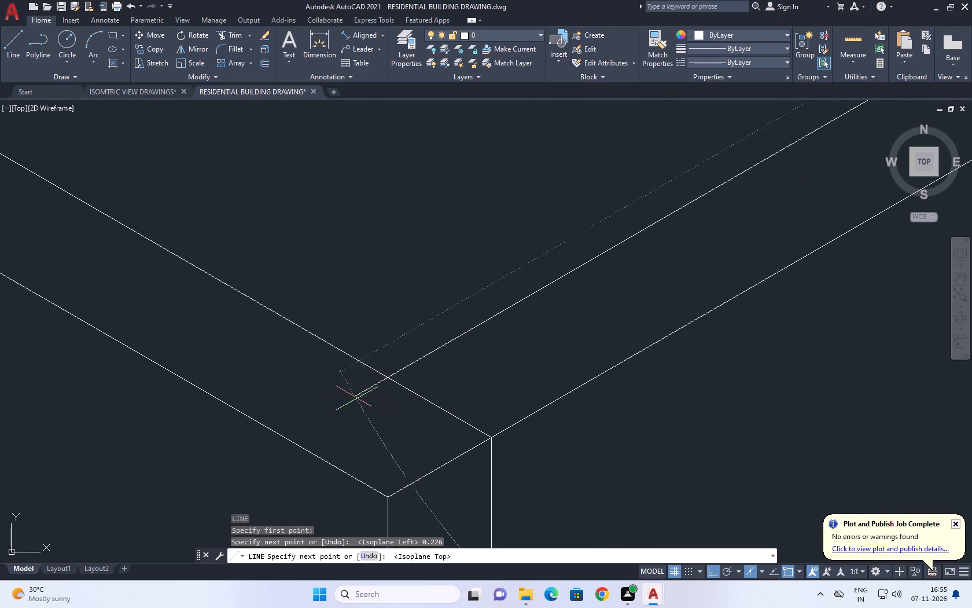
pyautogui.press('space')
pyautogui.write('TR')
pyautogui.press('space')
pyautogui.click(389, 389)
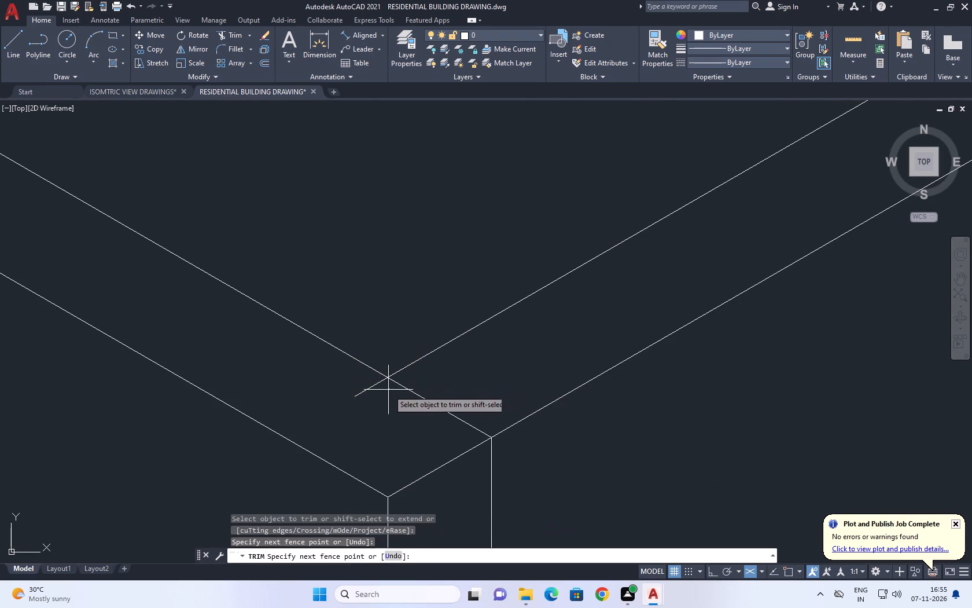
pyautogui.click(368, 380)
pyautogui.moveTo(384, 406); pyautogui.dragTo(392, 406)
pyautogui.click(391, 421)
# Trim the lower part of the end post's outer vertical line where it crosses the low base strip's front face.
pyautogui.scroll(-4, 360, 410)
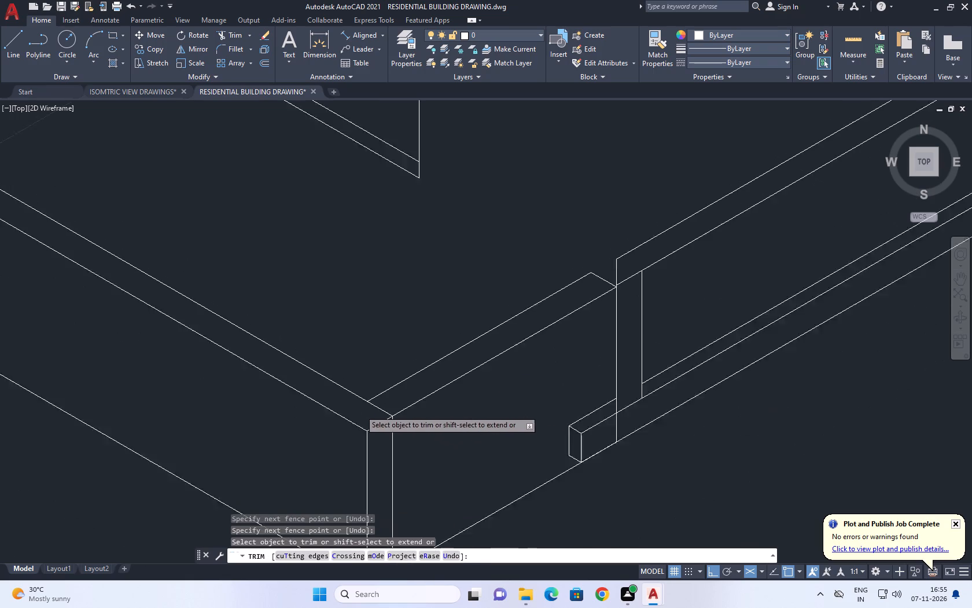
pyautogui.moveTo(418, 453); pyautogui.dragTo(428, 380, button='middle')
pyautogui.moveTo(490, 358); pyautogui.dragTo(499, 411, button='middle')
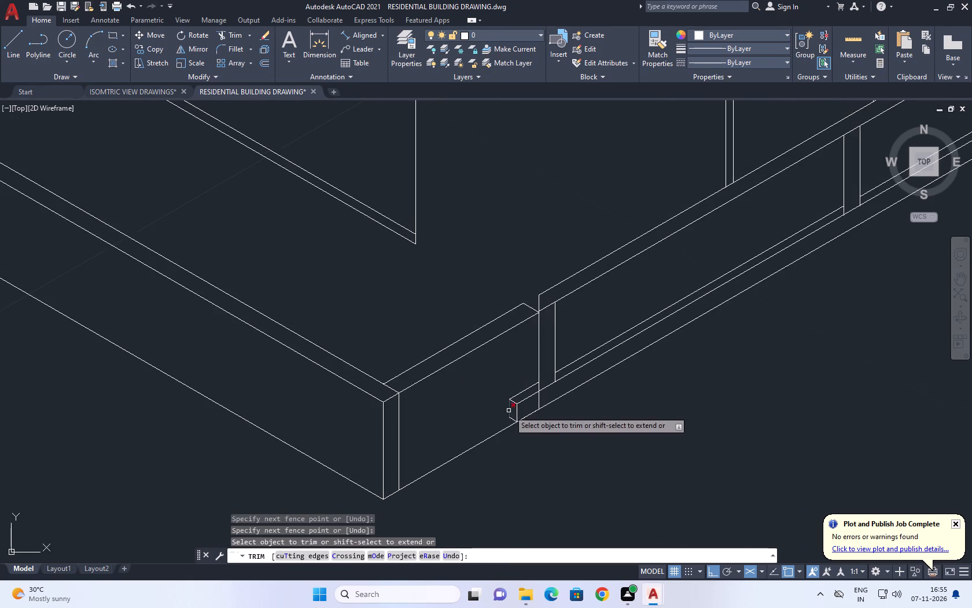
pyautogui.scroll(2, 539, 404)
pyautogui.click(544, 400)
pyautogui.click(521, 408)
pyautogui.scroll(-3, 501, 474)
pyautogui.press('space')
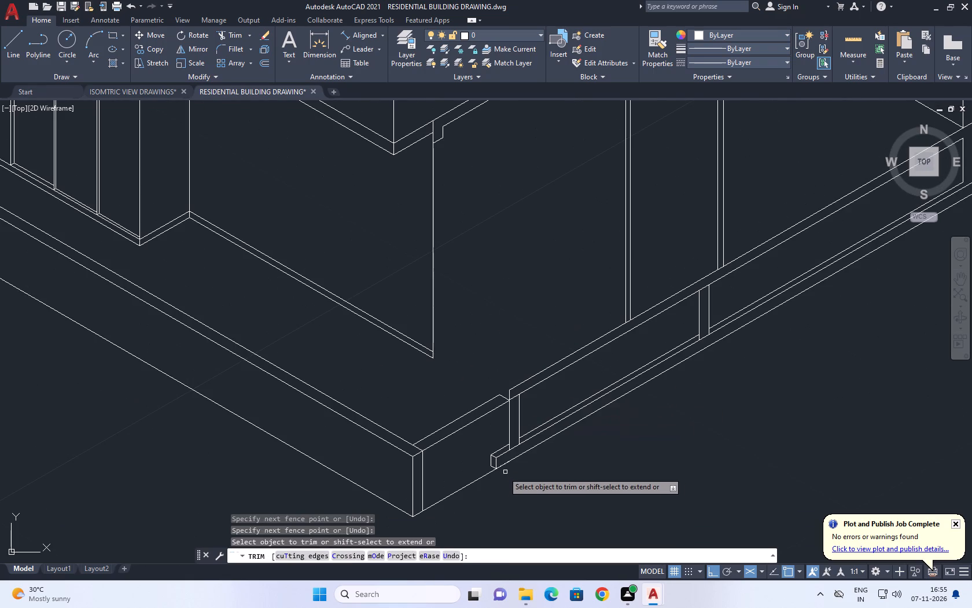
# Stretch the end of the ground line running from the front wall back to the lower corner of the base strip's end.
pyautogui.scroll(2, 486, 471)
pyautogui.moveTo(488, 470); pyautogui.dragTo(483, 479)
pyautogui.click(466, 492)
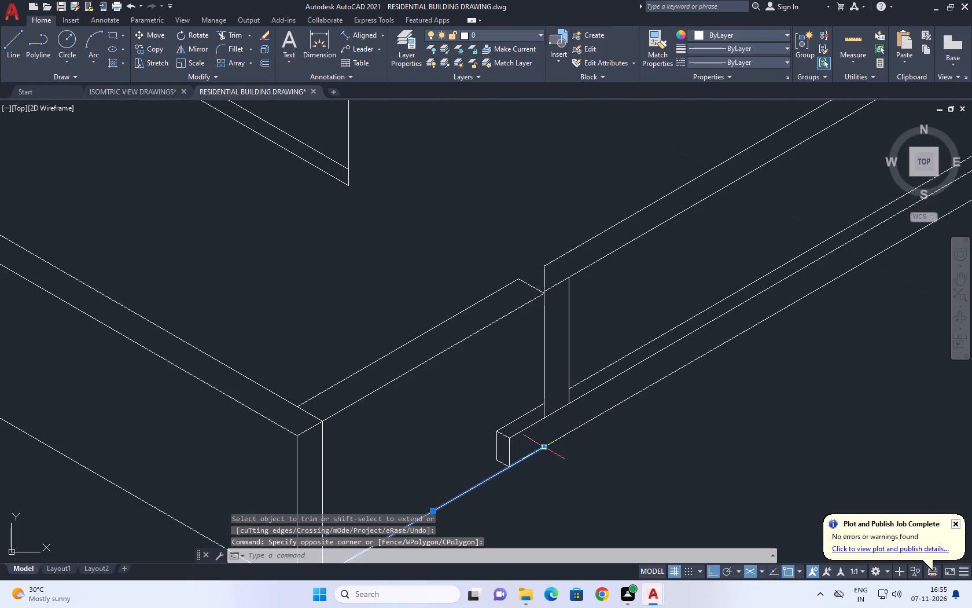
pyautogui.click(542, 446)
pyautogui.click(508, 467)
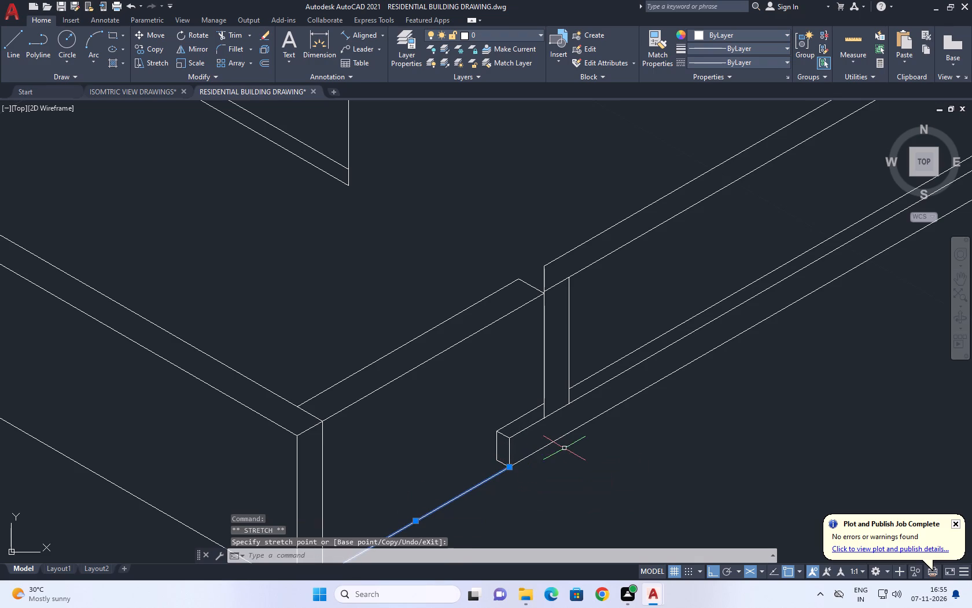
pyautogui.rightClick(566, 440)
pyautogui.click(630, 351)
pyautogui.scroll(-1, 613, 366)
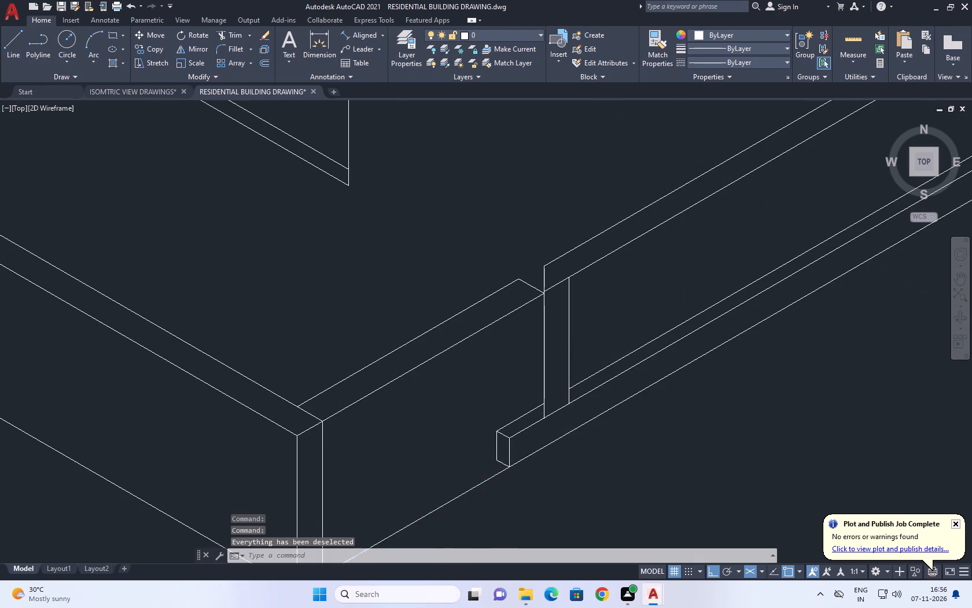
# Move the two vertical end lines of the side wall by the three-panel opening along its base line to the front wall's end.
pyautogui.scroll(-2, 613, 366)
pyautogui.moveTo(613, 445); pyautogui.dragTo(613, 452, button='middle')
pyautogui.moveTo(283, 262); pyautogui.dragTo(371, 387, button='middle')
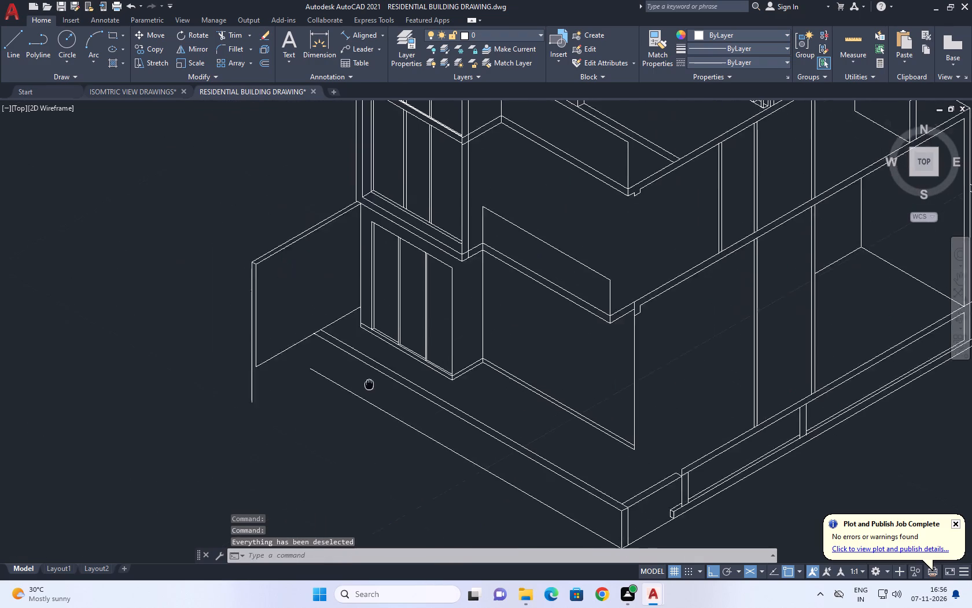
pyautogui.moveTo(371, 387); pyautogui.dragTo(391, 408, button='middle')
pyautogui.moveTo(317, 376); pyautogui.dragTo(332, 405, button='middle')
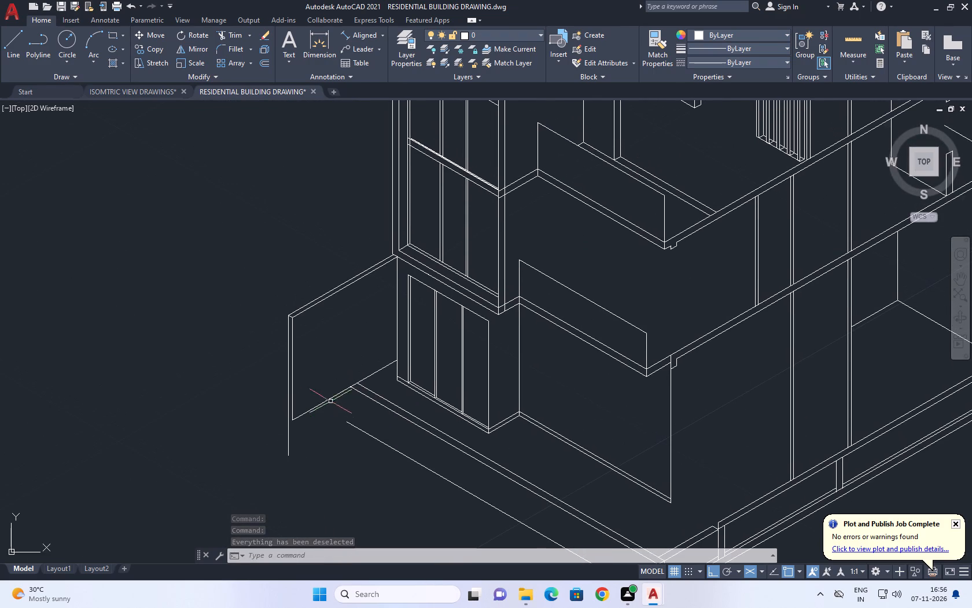
pyautogui.click(300, 342)
pyautogui.click(278, 357)
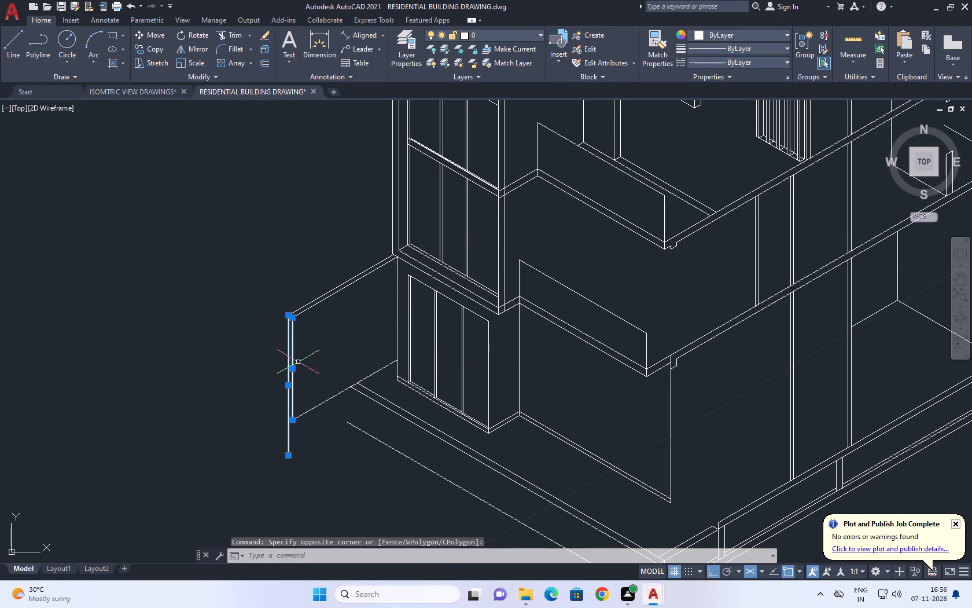
pyautogui.write('M')
pyautogui.press('space')
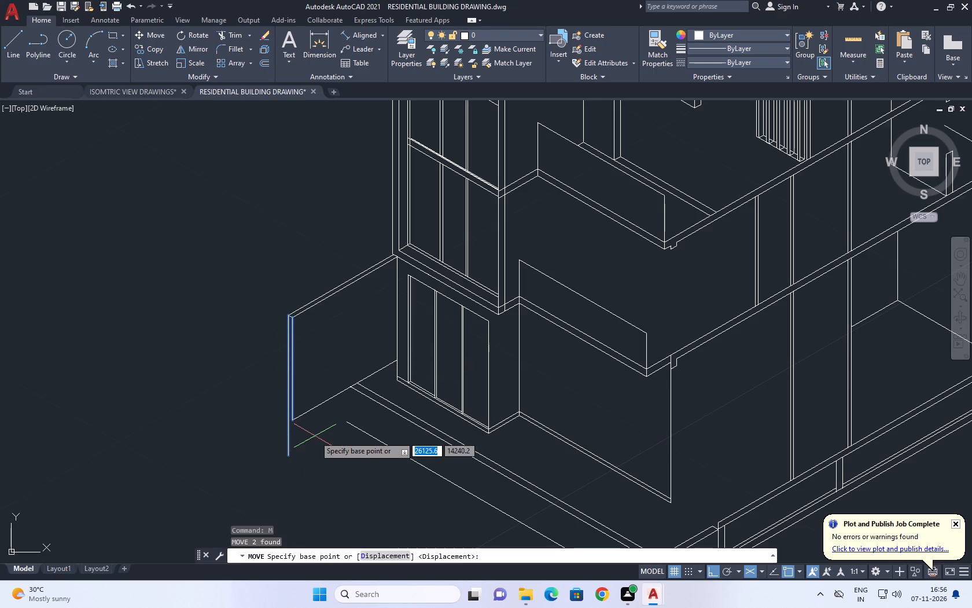
pyautogui.scroll(2, 286, 417)
pyautogui.click(303, 428)
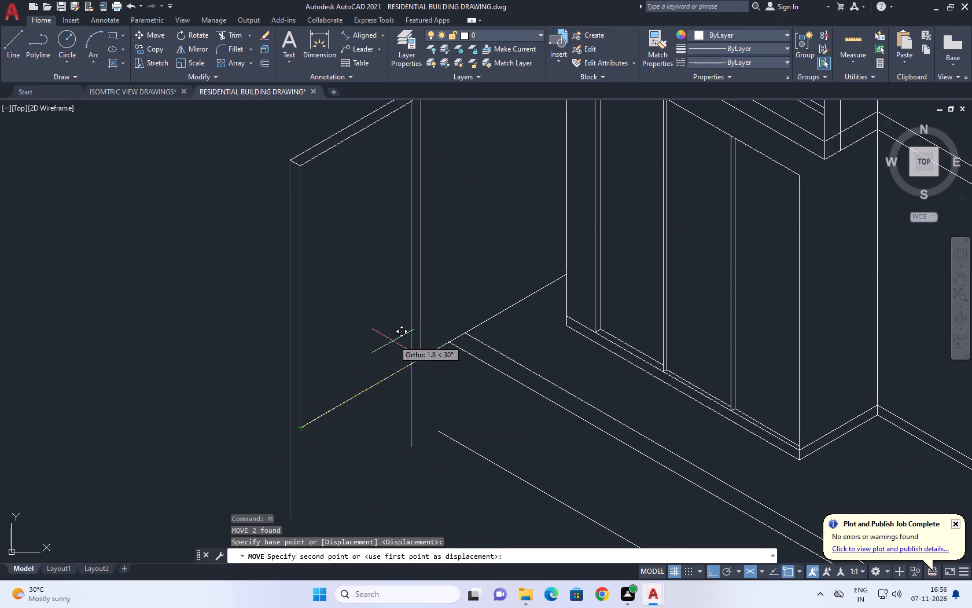
pyautogui.click(449, 345)
pyautogui.scroll(-2, 445, 377)
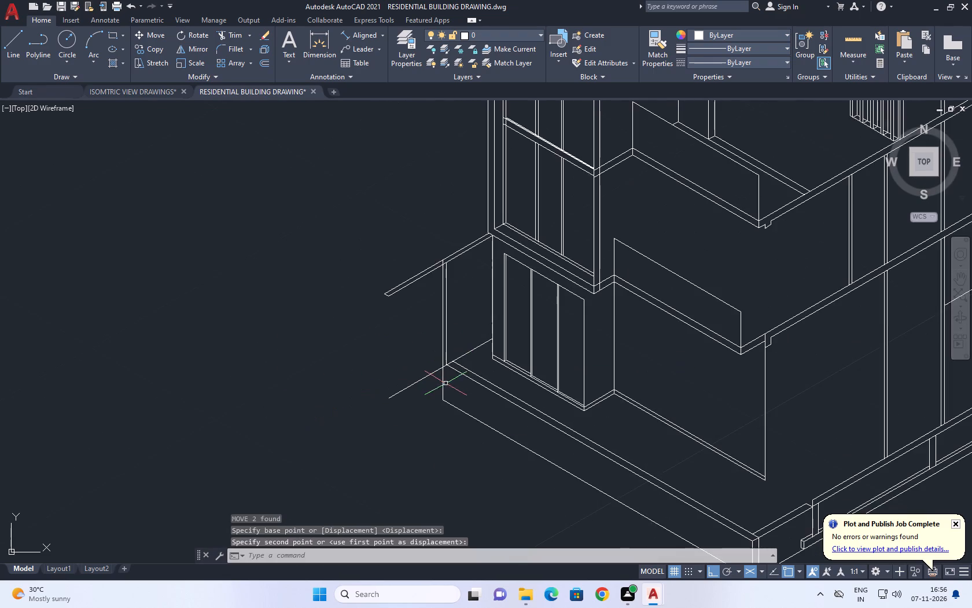
# Move that side wall's two sloping top lines and their short end line straight down about 0.3 units along the building's corner edge.
pyautogui.moveTo(414, 304); pyautogui.dragTo(441, 372, button='middle')
pyautogui.scroll(1, 503, 320)
pyautogui.click(505, 353)
pyautogui.click(463, 296)
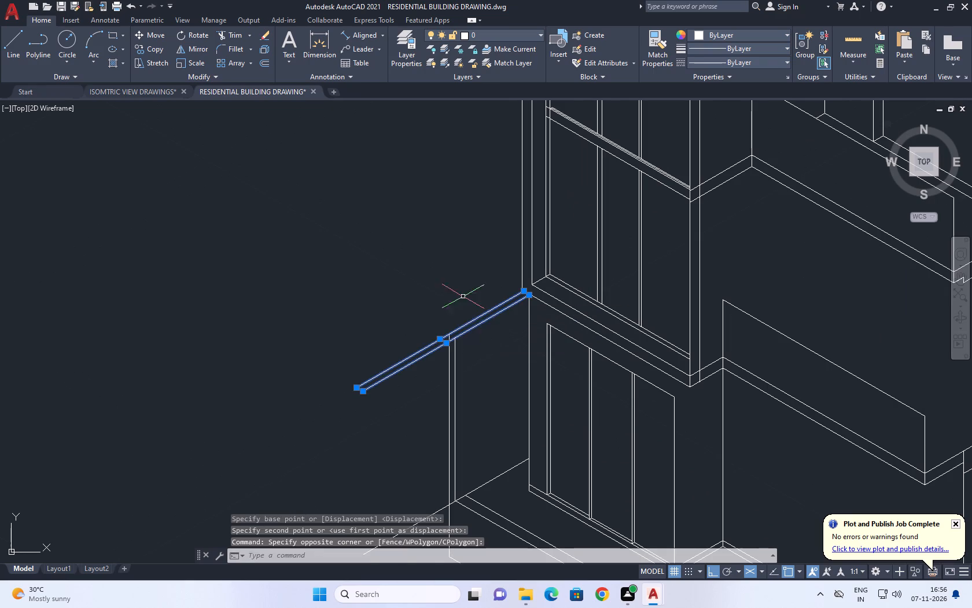
pyautogui.scroll(1, 490, 334)
pyautogui.moveTo(333, 443); pyautogui.dragTo(312, 434)
pyautogui.moveTo(203, 372); pyautogui.dragTo(213, 369)
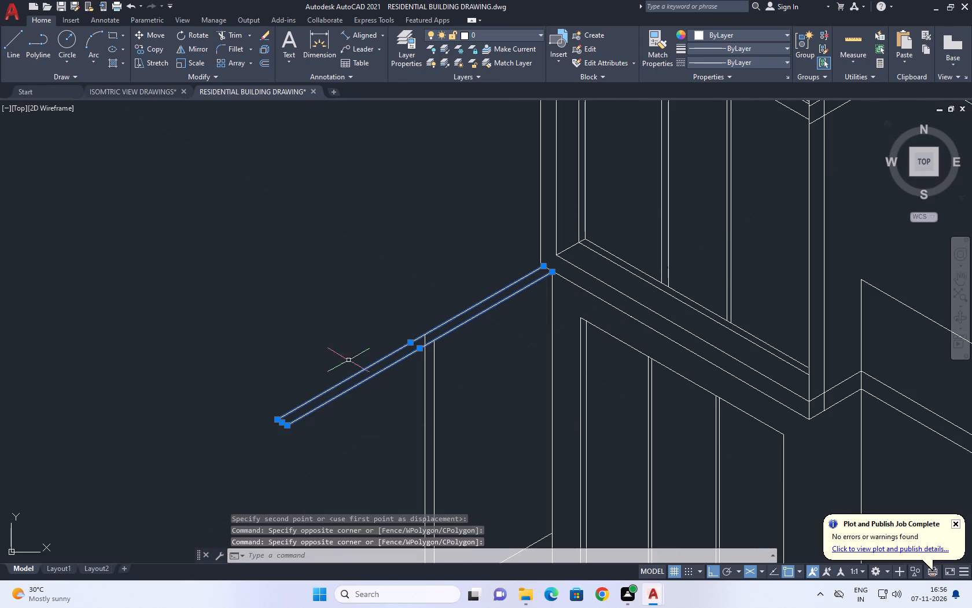
pyautogui.press('m')
pyautogui.press('space')
pyautogui.scroll(2, 553, 277)
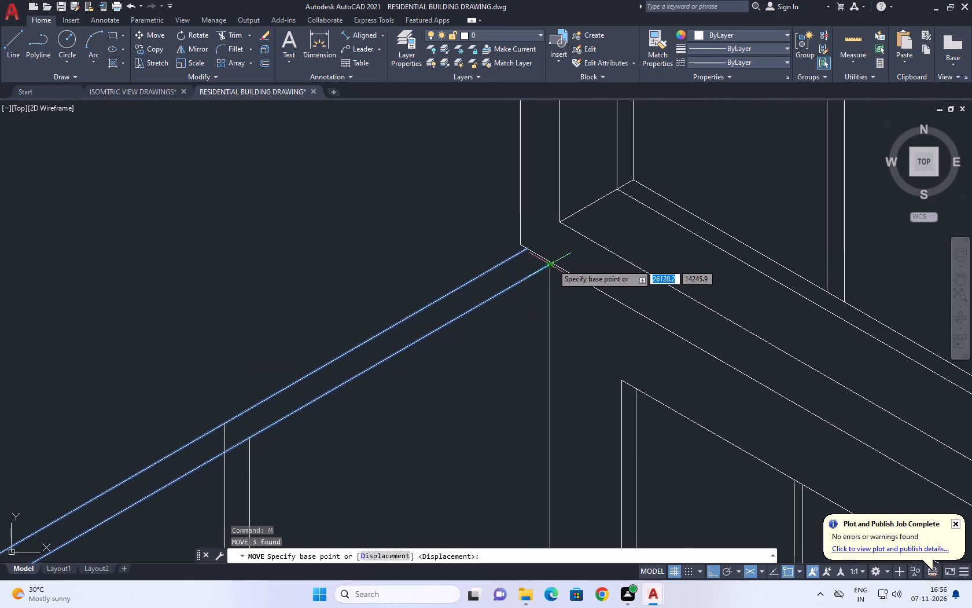
pyautogui.click(553, 264)
pyautogui.scroll(1, 550, 320)
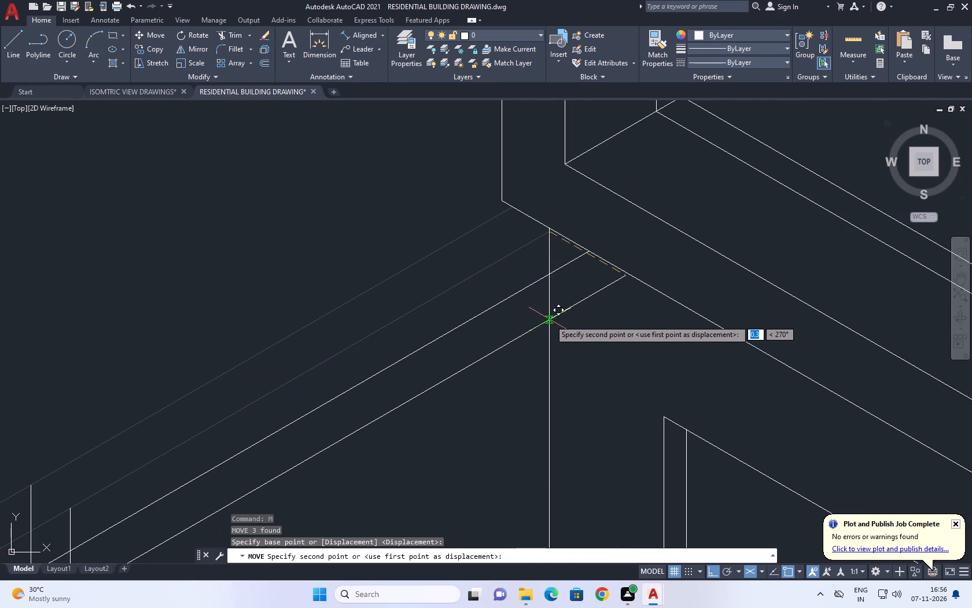
pyautogui.press('F5')
pyautogui.click(548, 320)
# Trim both vertical end lines of the side wall where they rise above its lower sloping top line.
pyautogui.scroll(-2, 547, 315)
pyautogui.moveTo(511, 345); pyautogui.dragTo(539, 297, button='middle')
pyautogui.press('t')
pyautogui.press('r')
pyautogui.press('space')
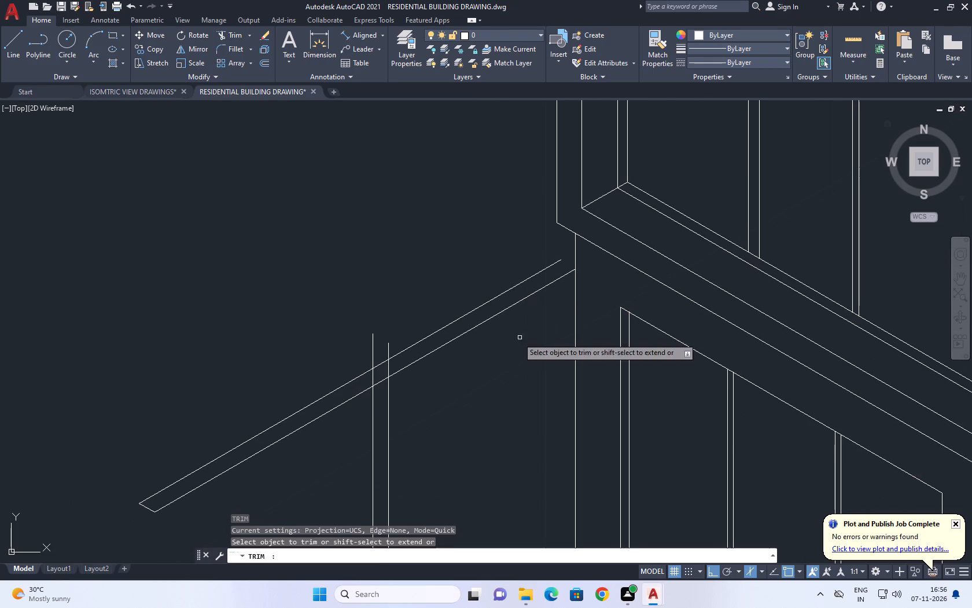
pyautogui.click(395, 347)
pyautogui.moveTo(363, 345); pyautogui.dragTo(354, 343)
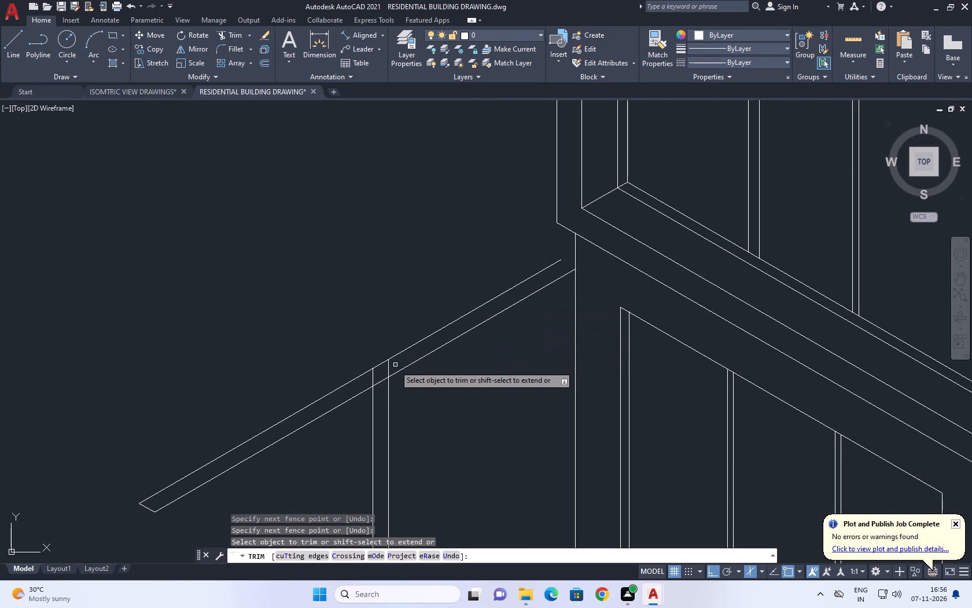
pyautogui.scroll(1, 393, 367)
pyautogui.click(391, 368)
pyautogui.click(347, 390)
pyautogui.scroll(-3, 415, 351)
pyautogui.press('space')
# Move the short end line from the free end of the side wall's top lines to near the inner vertical's top.
pyautogui.scroll(1, 327, 437)
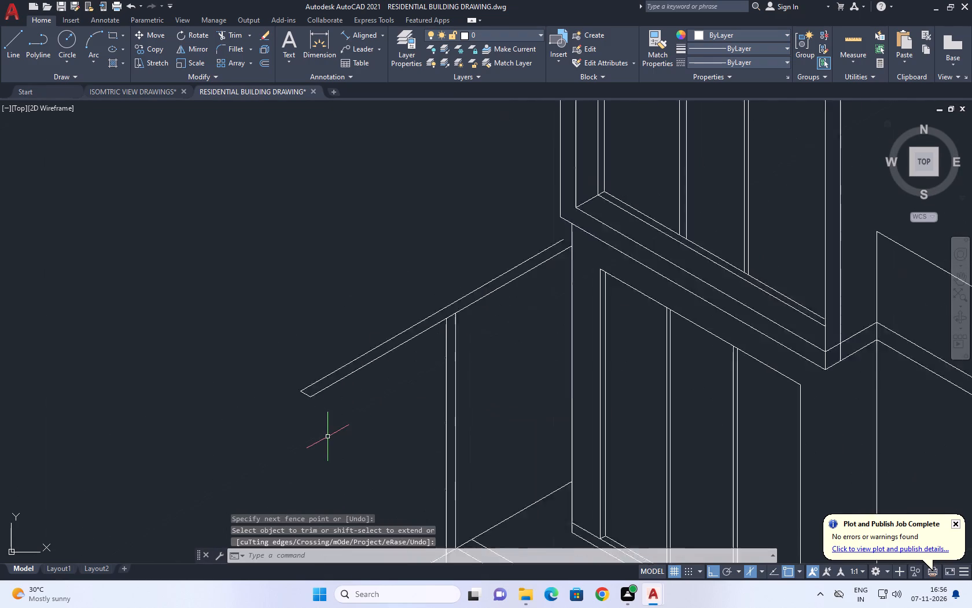
pyautogui.scroll(1, 327, 437)
pyautogui.click(291, 369)
pyautogui.moveTo(338, 363); pyautogui.dragTo(179, 364, button='middle')
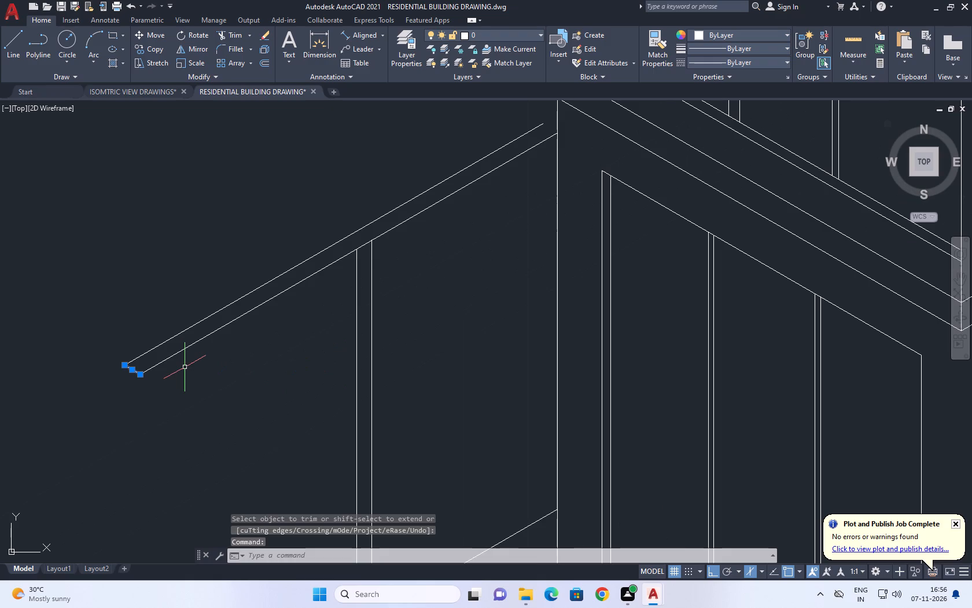
pyautogui.press('m')
pyautogui.press('space')
pyautogui.click(142, 373)
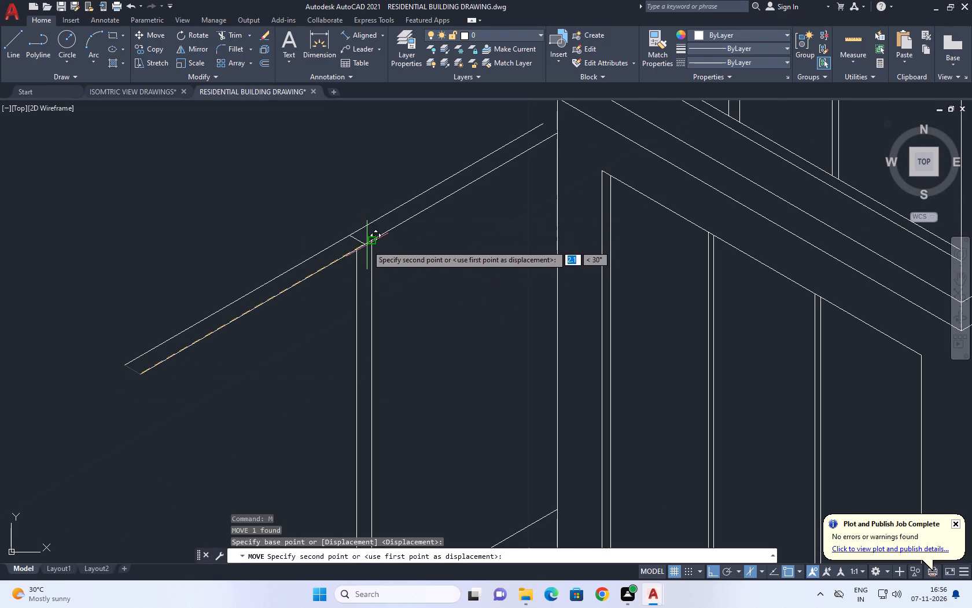
pyautogui.click(369, 244)
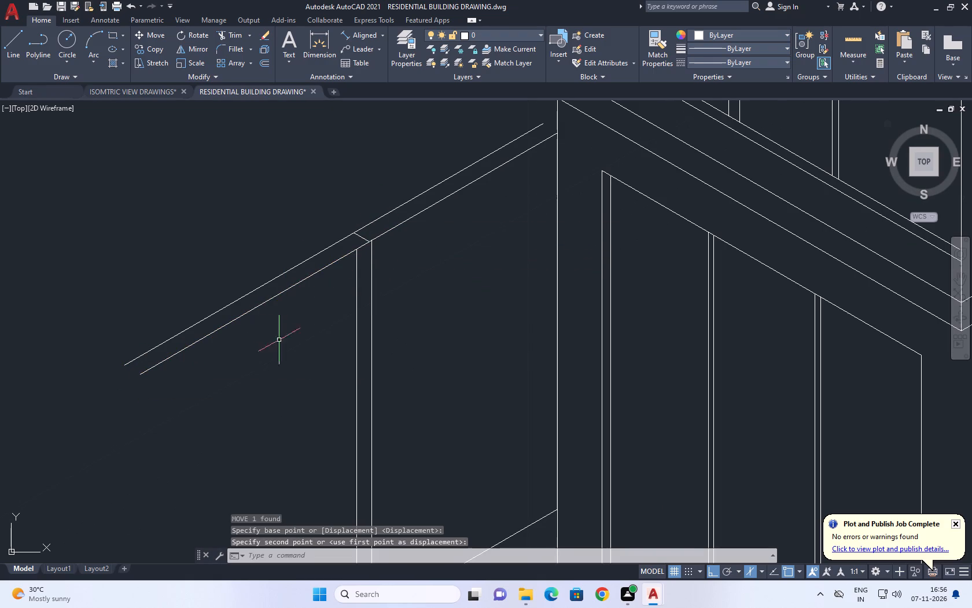
# Refine the short end line's position with two small moves onto the exact top of the side wall's inner vertical line.
pyautogui.scroll(3, 391, 235)
pyautogui.click(319, 235)
pyautogui.click(304, 266)
pyautogui.moveTo(355, 264); pyautogui.dragTo(326, 308, button='middle')
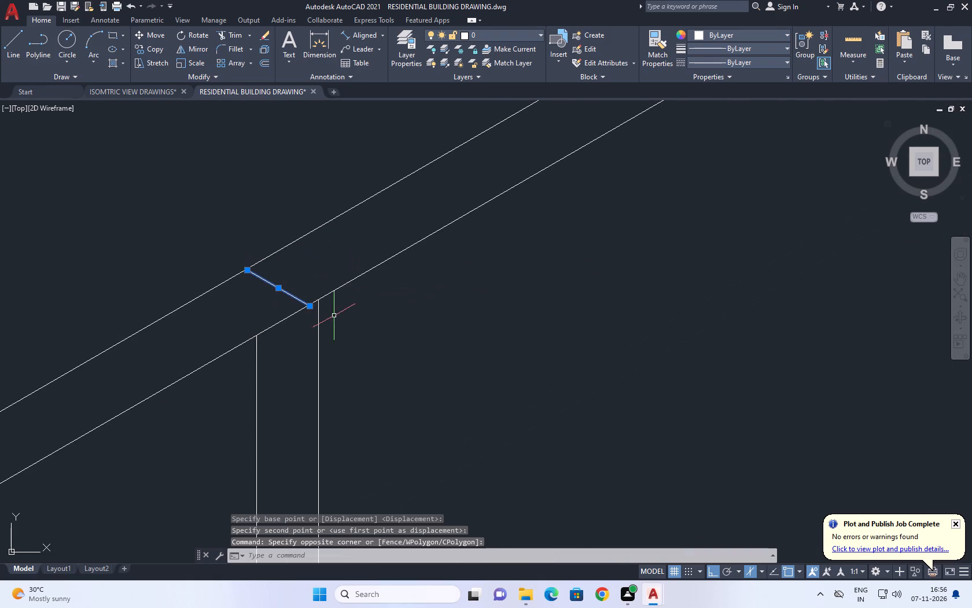
pyautogui.write('M')
pyautogui.press('space')
pyautogui.click(308, 305)
pyautogui.click(323, 297)
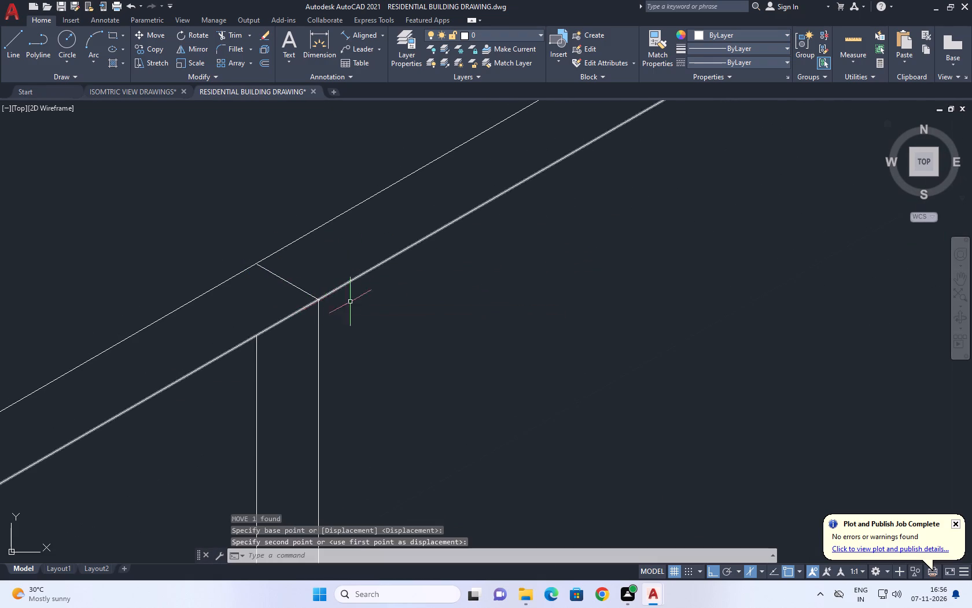
pyautogui.scroll(4, 315, 298)
pyautogui.moveTo(333, 279); pyautogui.dragTo(315, 288)
pyautogui.click(279, 302)
pyautogui.moveTo(332, 303); pyautogui.dragTo(343, 336, button='middle')
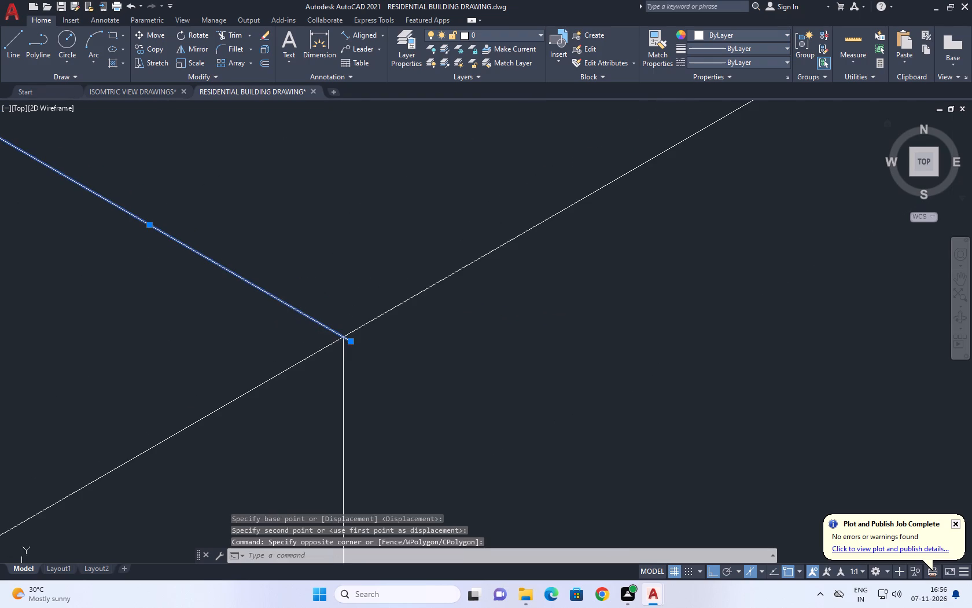
pyautogui.write('M')
pyautogui.press('space')
pyautogui.scroll(2, 352, 339)
pyautogui.click(345, 345)
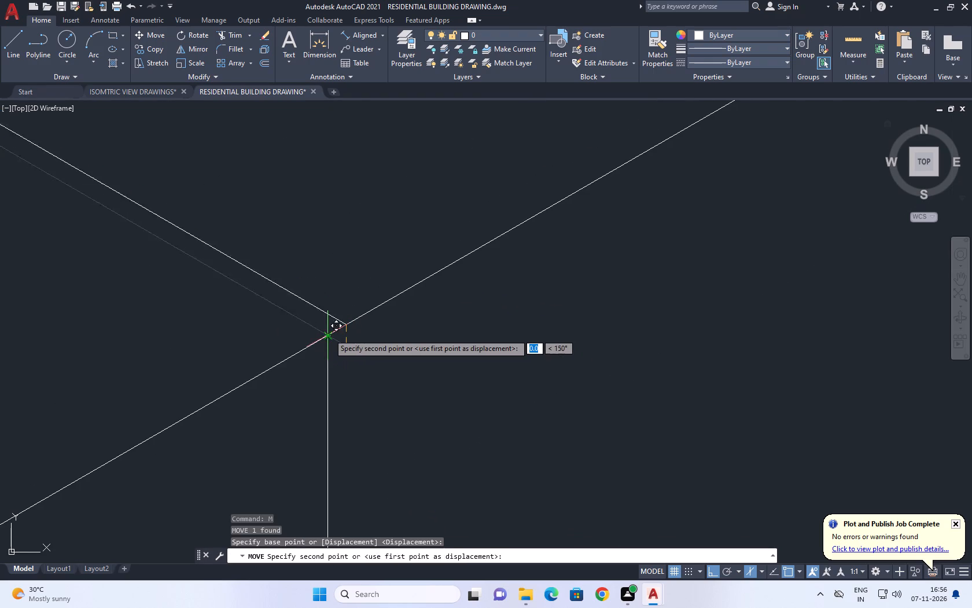
pyautogui.click(328, 334)
# Trim the overhanging parts of the side wall's two sloping top lines beyond its new end.
pyautogui.scroll(-4, 366, 319)
pyautogui.moveTo(299, 325); pyautogui.dragTo(347, 297, button='middle')
pyautogui.scroll(-3, 403, 262)
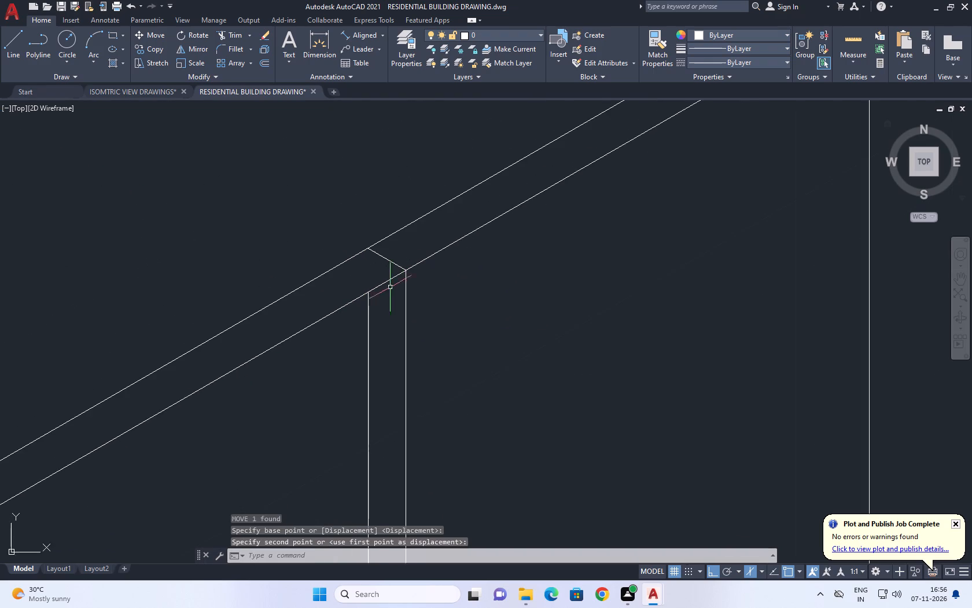
pyautogui.moveTo(360, 291); pyautogui.dragTo(370, 291, button='middle')
pyautogui.press('t')
pyautogui.press('r')
pyautogui.press('space')
pyautogui.click(318, 357)
pyautogui.moveTo(255, 268); pyautogui.dragTo(251, 274)
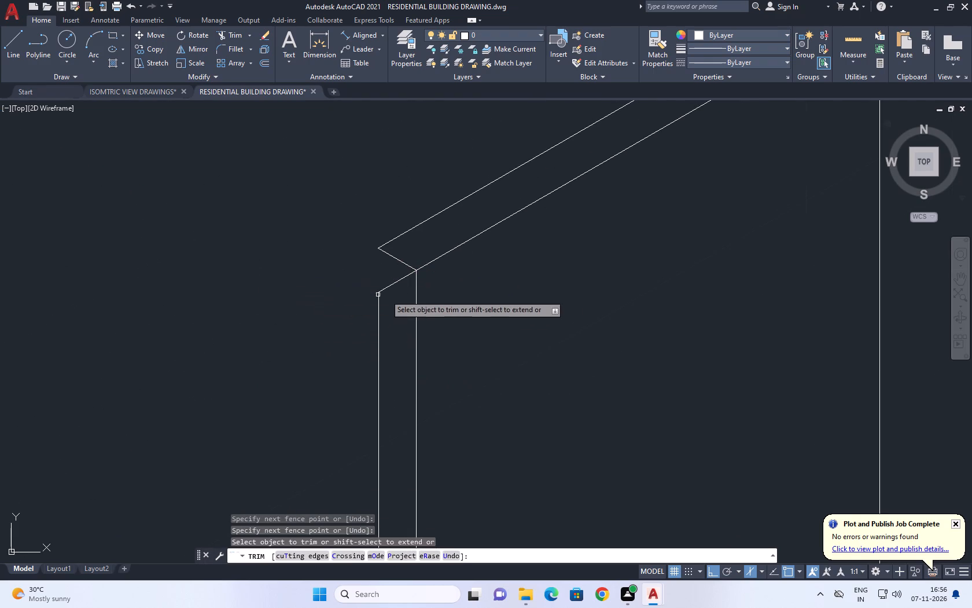
pyautogui.scroll(-4, 410, 295)
pyautogui.press('space')
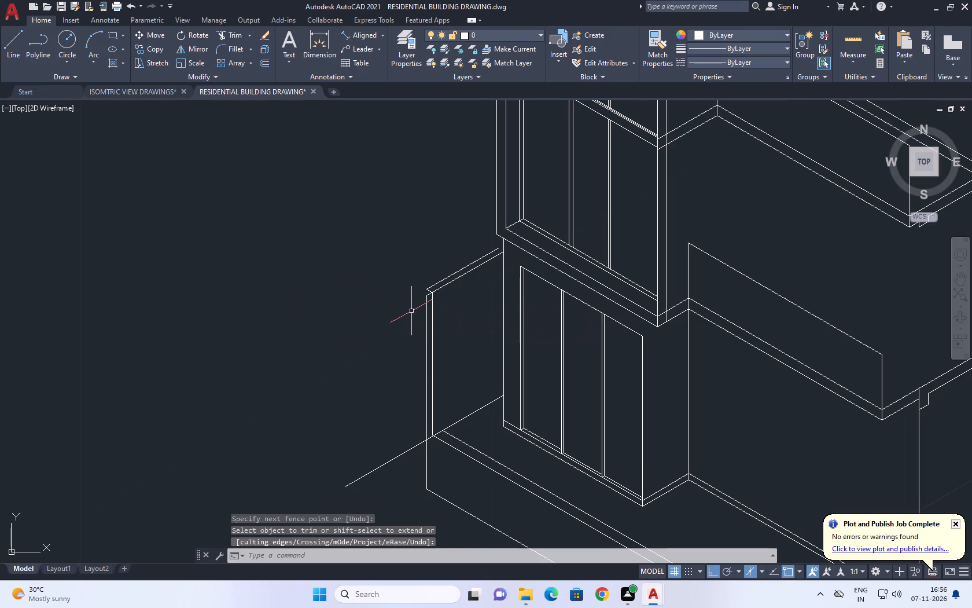
# Extend the side wall's outer vertical line up to the outer corner of its sloping top.
pyautogui.write('EX')
pyautogui.press('space')
pyautogui.scroll(2, 411, 314)
pyautogui.click(443, 293)
pyautogui.click(455, 291)
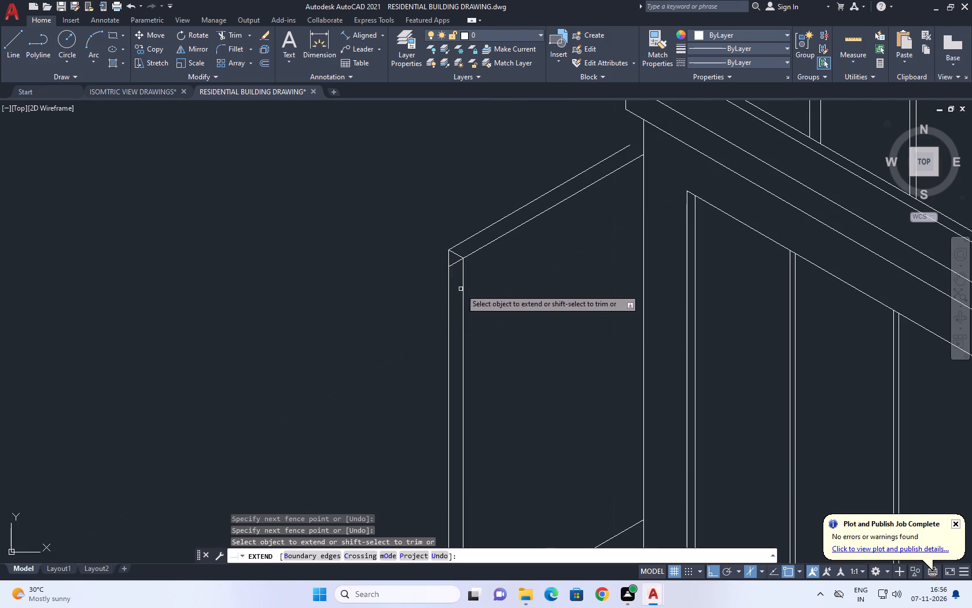
pyautogui.press('Escape')
# Trim the leftover piece of the lower top line between the side wall's two vertical end lines.
pyautogui.press('t')
pyautogui.write('R')
pyautogui.press('space')
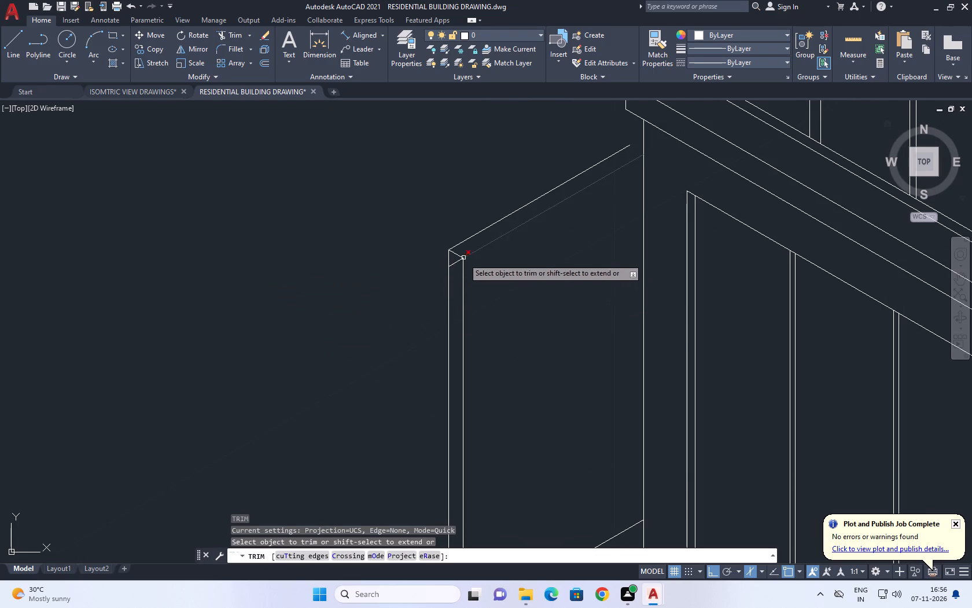
pyautogui.click(456, 263)
pyautogui.scroll(-2, 472, 268)
pyautogui.press('space')
# Extend the side wall's upper sloping top line to the building's ledge.
pyautogui.moveTo(487, 270); pyautogui.dragTo(498, 318, button='middle')
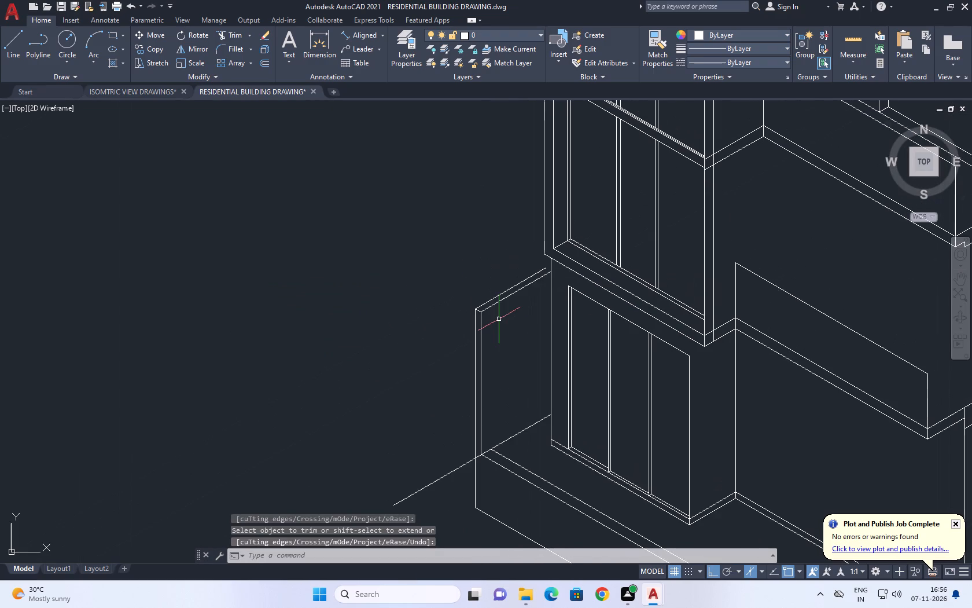
pyautogui.write('EX')
pyautogui.press('space')
pyautogui.click(520, 281)
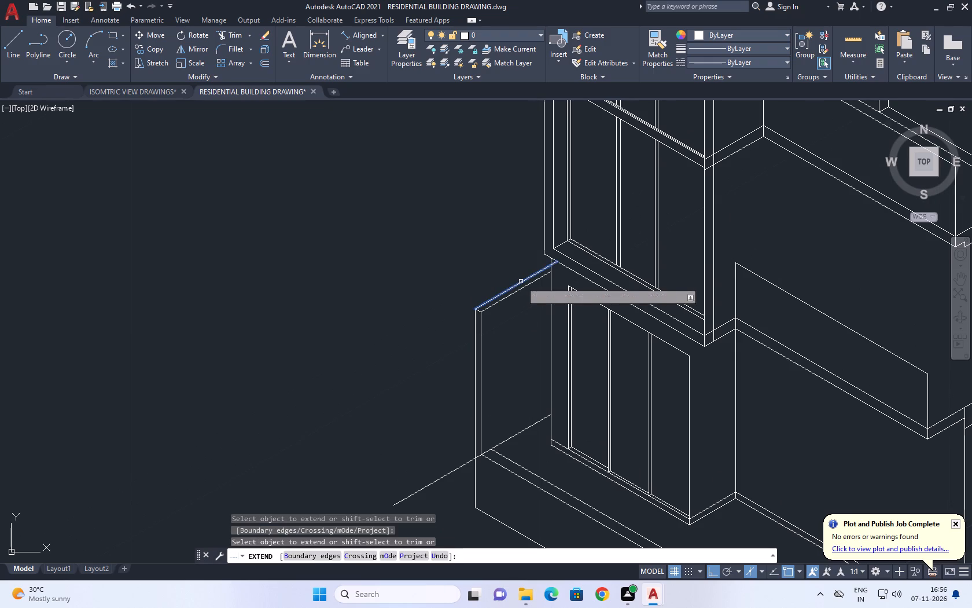
pyautogui.press('space')
# Trim the side wall's base line where it overshoots the outer vertical end line.
pyautogui.moveTo(497, 414); pyautogui.dragTo(496, 337, button='middle')
pyautogui.press('t')
pyautogui.press('r')
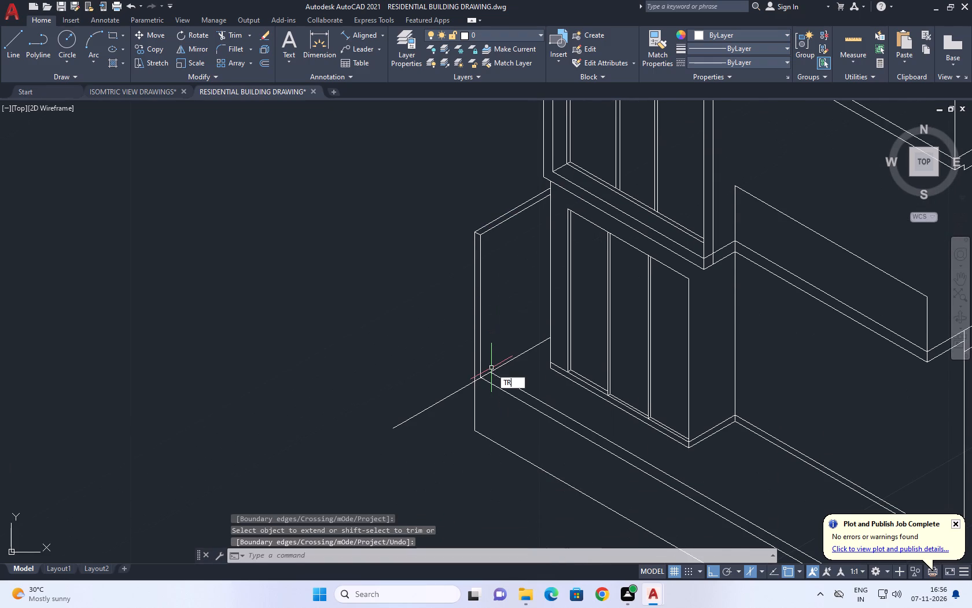
pyautogui.press('space')
pyautogui.click(452, 402)
pyautogui.click(436, 380)
pyautogui.click(401, 430)
pyautogui.click(389, 415)
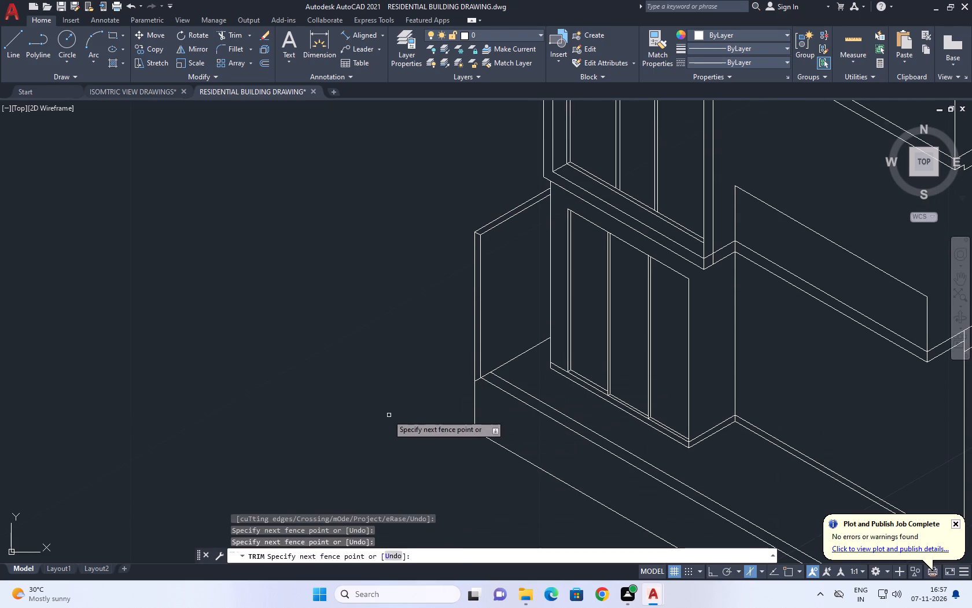
# Trim the short base-line stub between the side wall's two vertical end lines.
pyautogui.scroll(2, 469, 397)
pyautogui.click(488, 353)
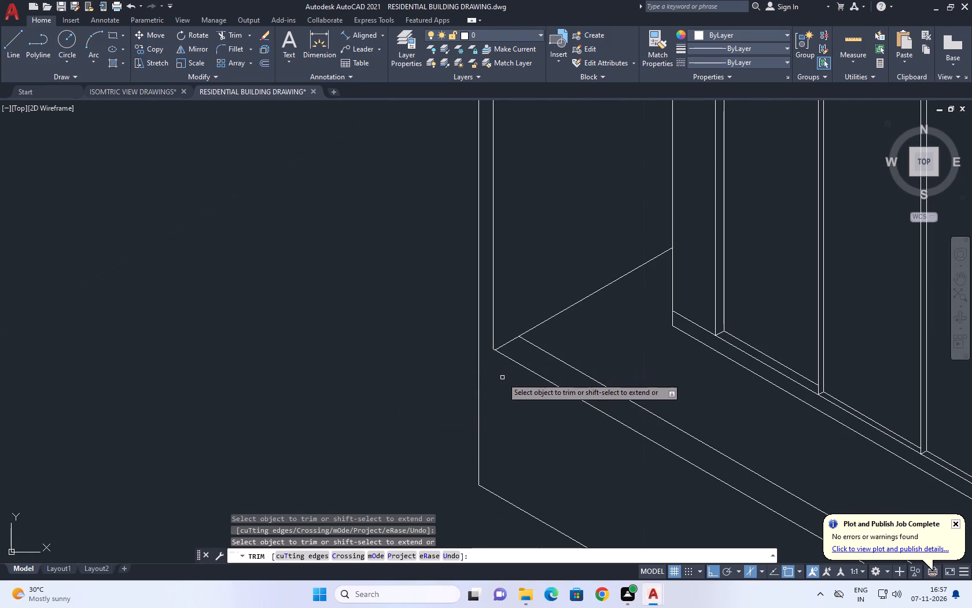
pyautogui.scroll(-2, 502, 382)
pyautogui.press('space')
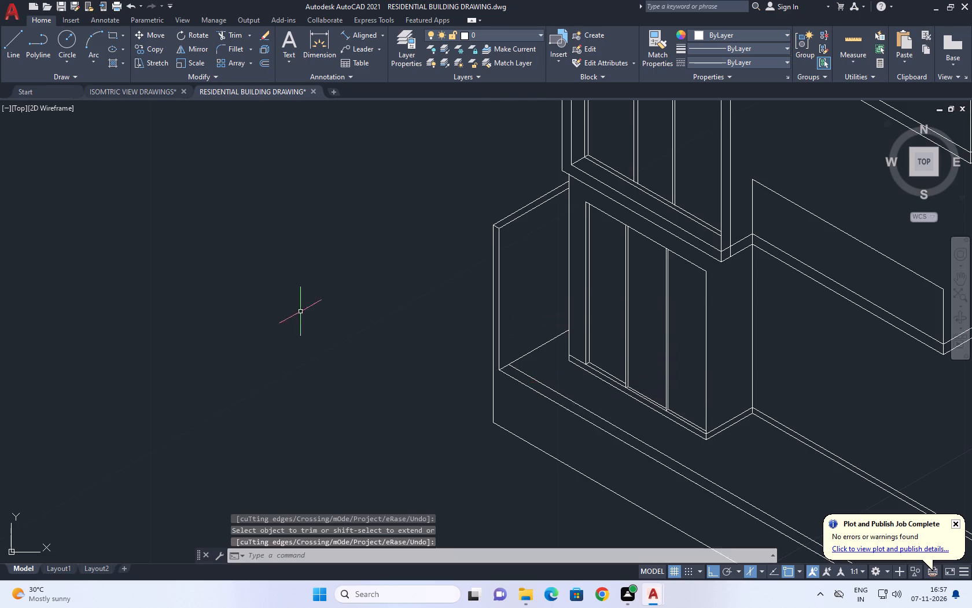
# Examine the boundary walls and the lower floors of the isometric building for remaining gaps or stray lines.
pyautogui.scroll(-2, 297, 313)
pyautogui.moveTo(515, 349); pyautogui.dragTo(392, 343, button='middle')
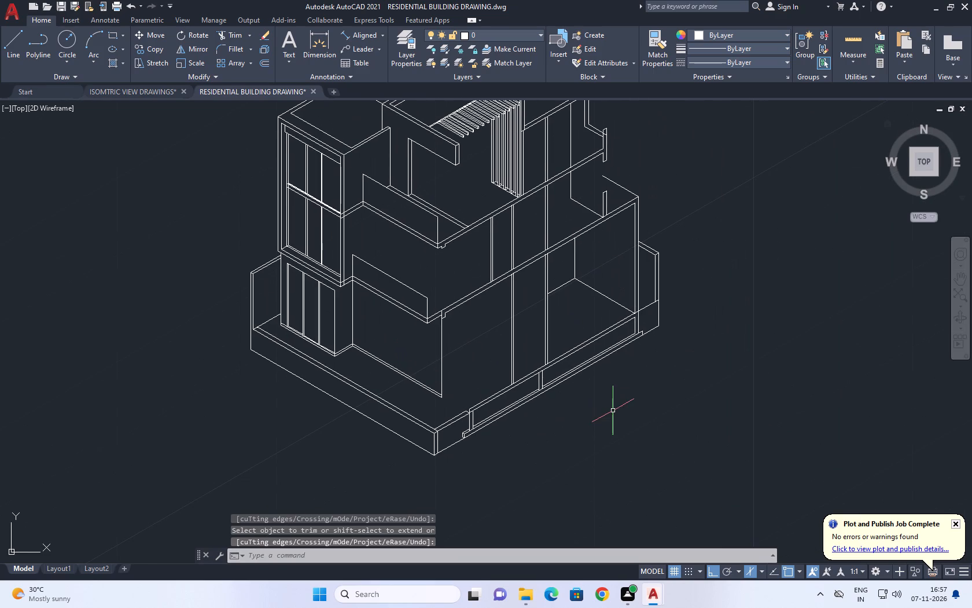
pyautogui.scroll(2, 453, 420)
pyautogui.scroll(1, 499, 393)
pyautogui.scroll(-2, 491, 391)
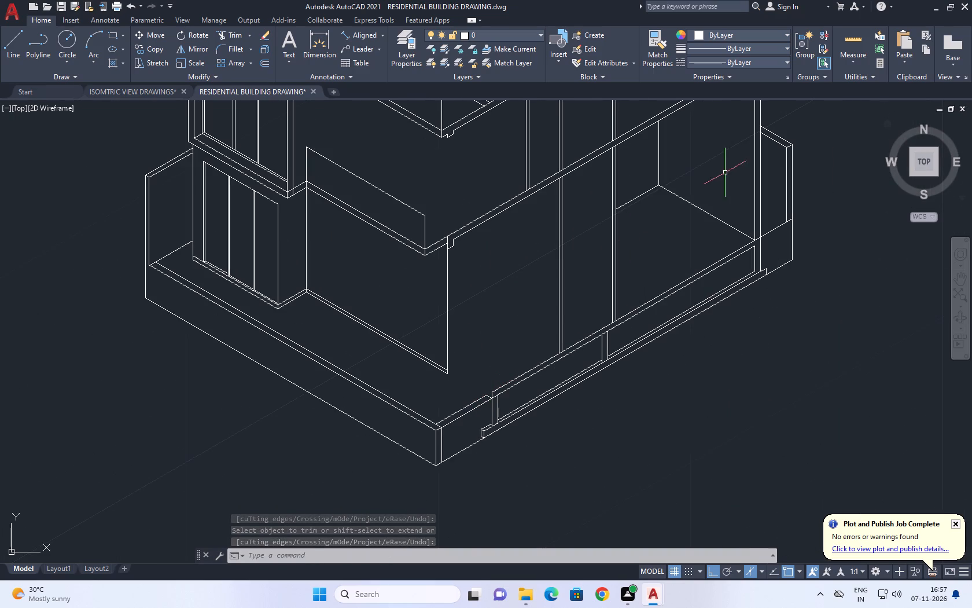
pyautogui.moveTo(553, 475); pyautogui.dragTo(494, 562, button='middle')
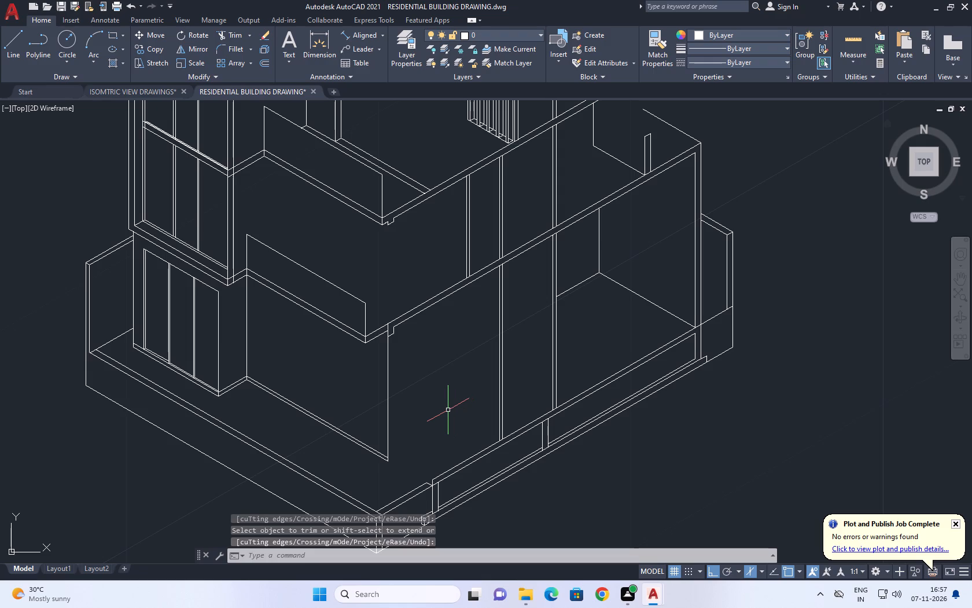
pyautogui.moveTo(463, 444); pyautogui.dragTo(463, 465, button='middle')
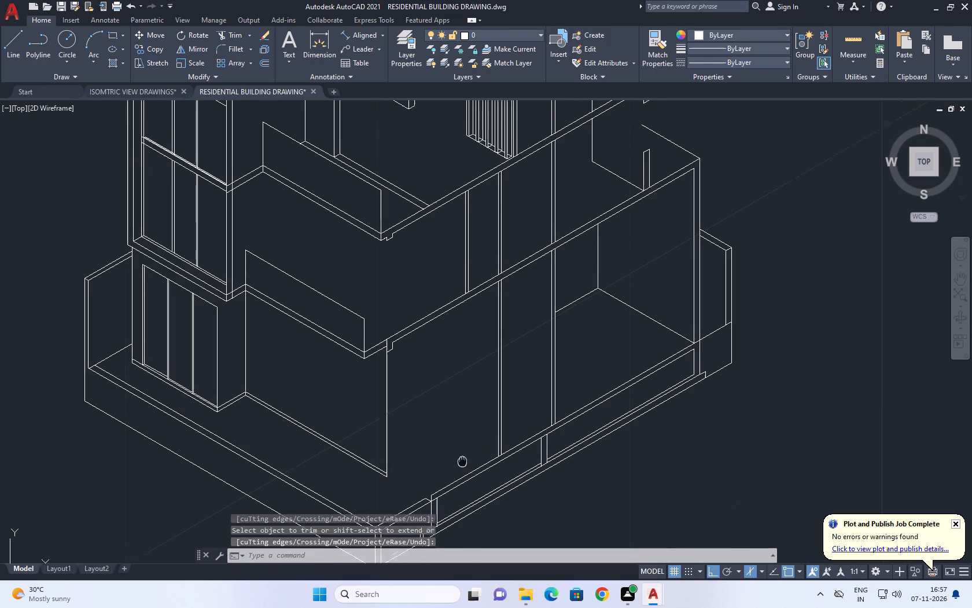
pyautogui.moveTo(463, 465); pyautogui.dragTo(472, 474, button='middle')
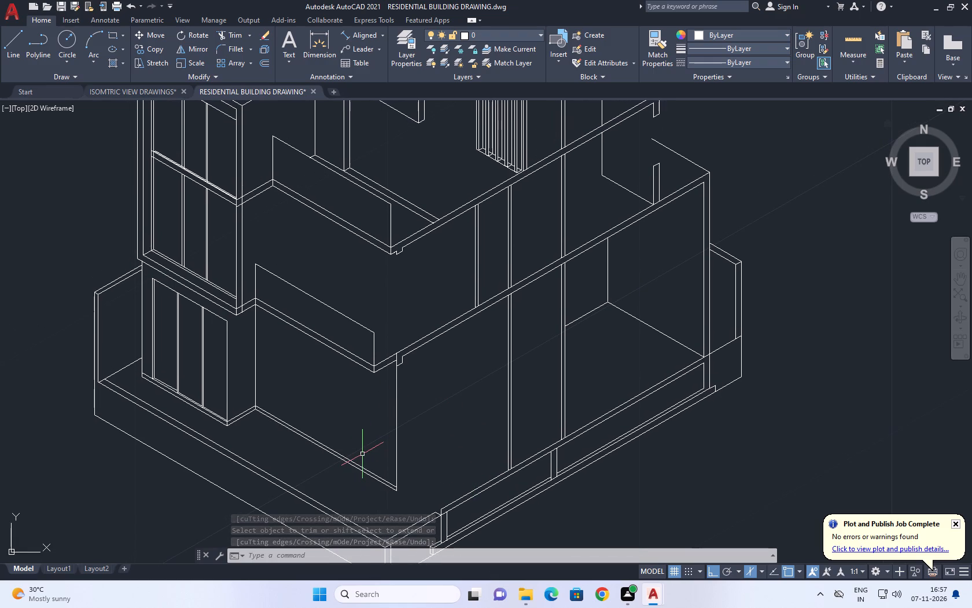
pyautogui.moveTo(288, 400); pyautogui.dragTo(293, 408, button='middle')
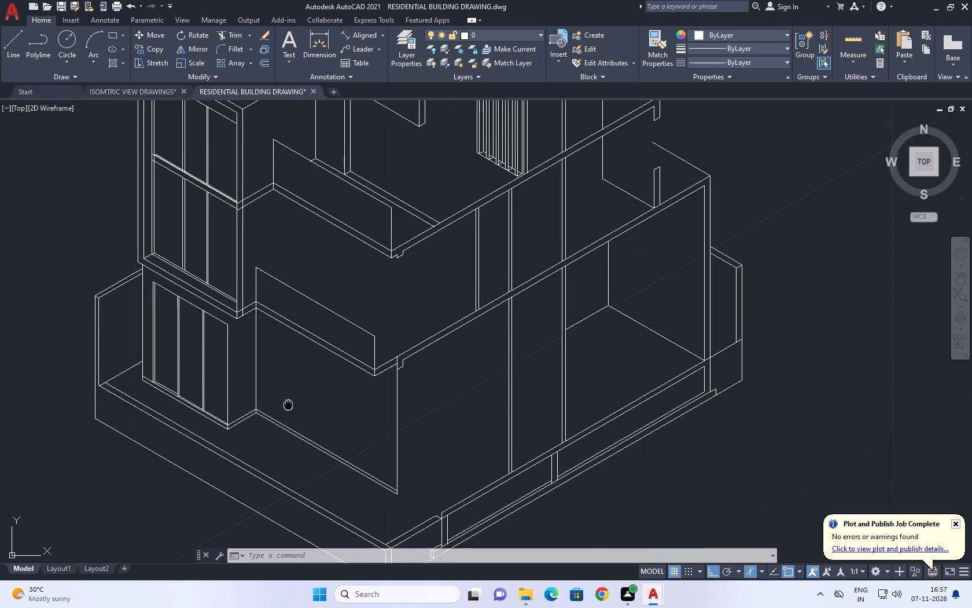
pyautogui.moveTo(293, 408); pyautogui.dragTo(371, 406, button='middle')
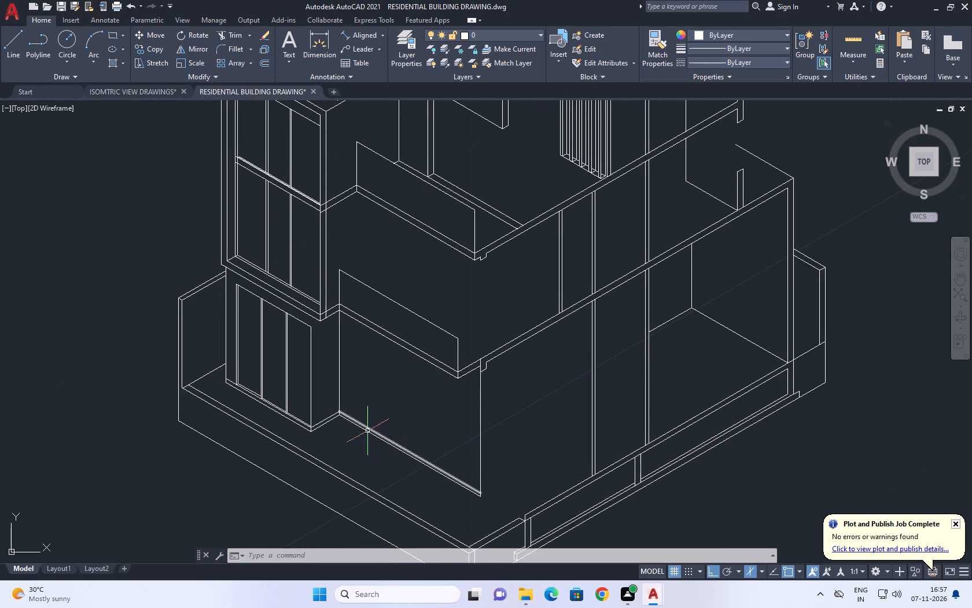
# Save the drawing as RESIDENTIAL BUILDING DRAWING in the MANISHA folder, replacing the existing file.
pyautogui.click(9, 13)
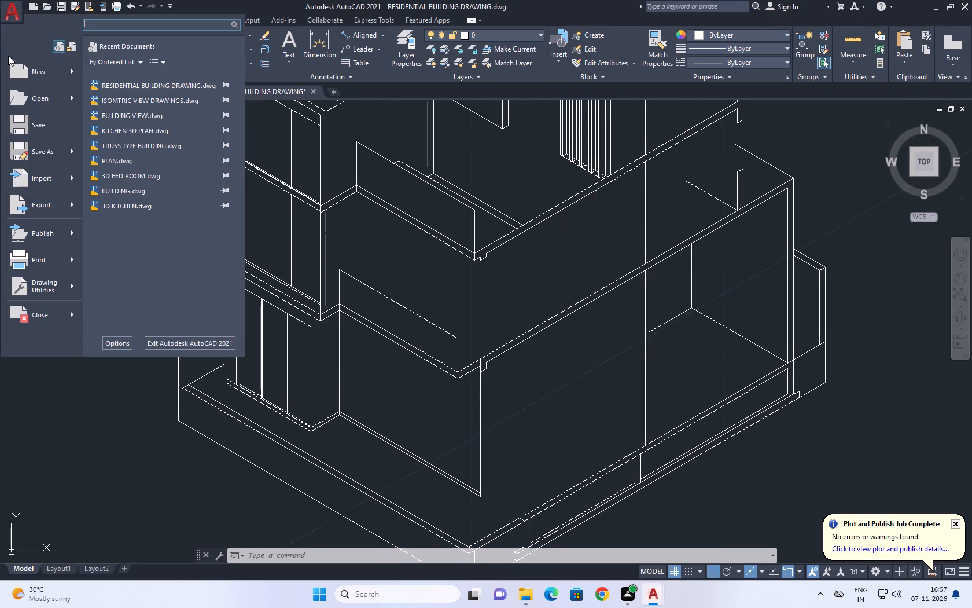
pyautogui.click(43, 148)
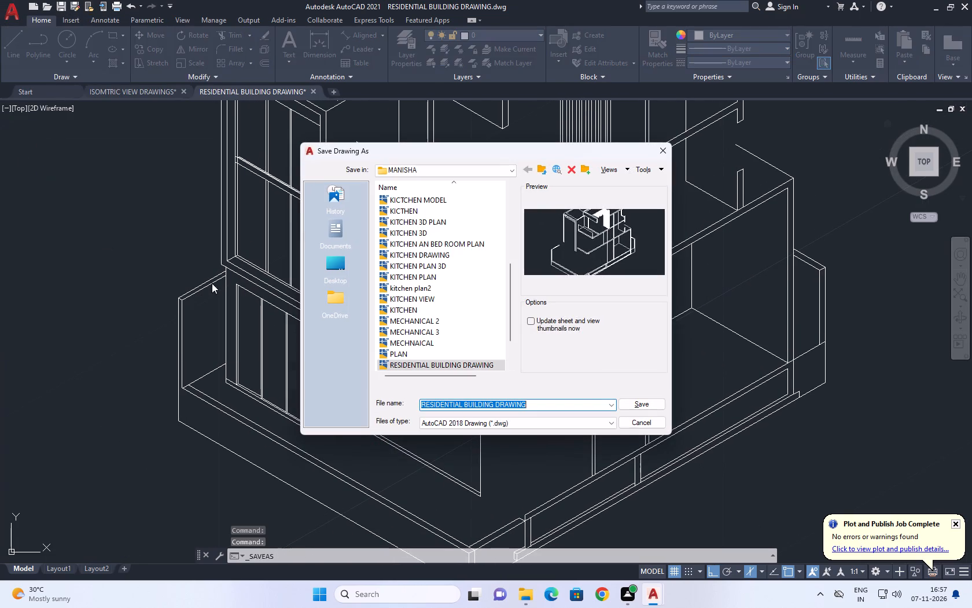
pyautogui.click(634, 403)
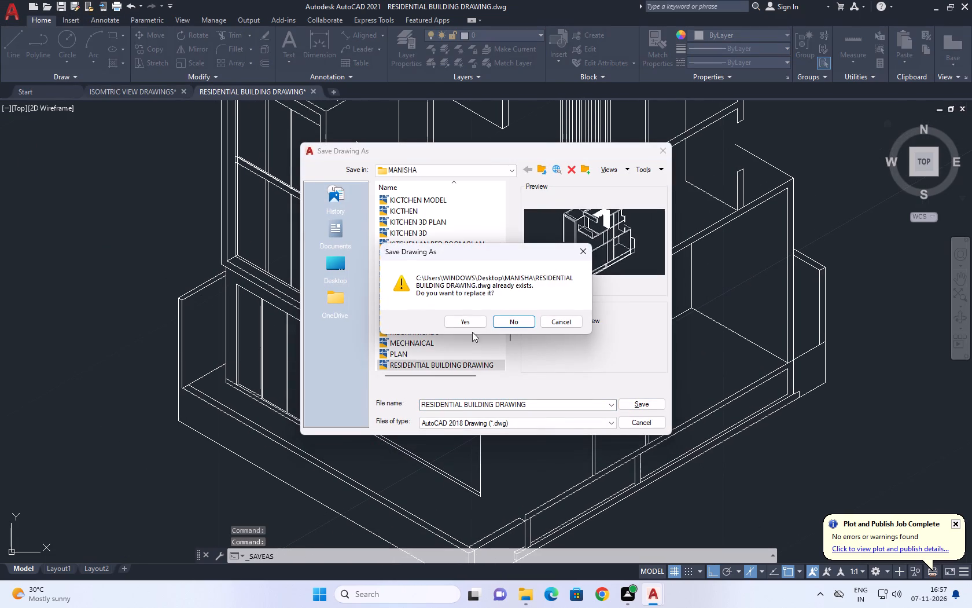
pyautogui.click(477, 322)
# Draw a vertical line from the base line of the ground-floor wall beside the glazed bay up past the balcony ledge.
pyautogui.scroll(-1, 450, 334)
pyautogui.middleClick(449, 375)
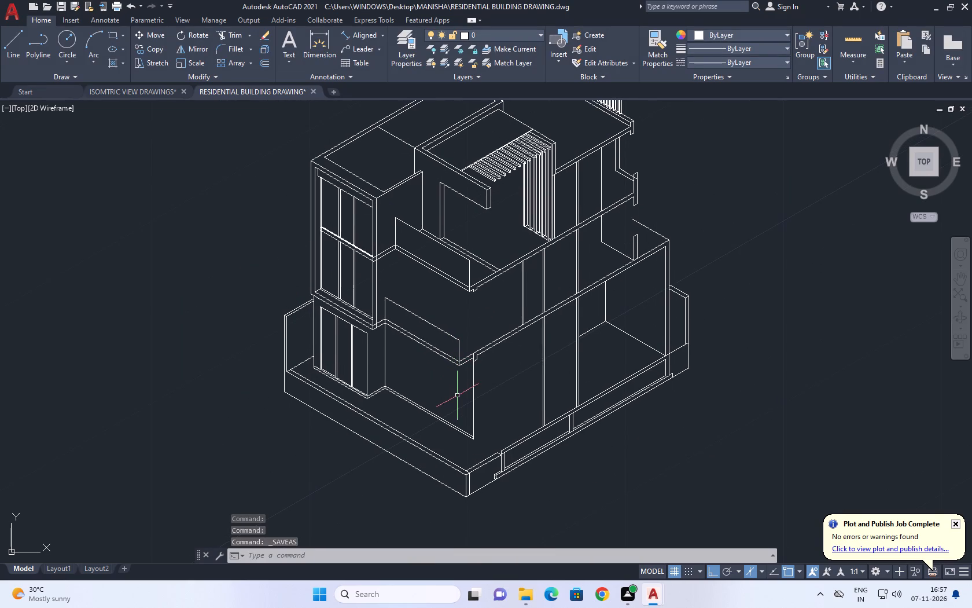
pyautogui.middleClick(436, 408)
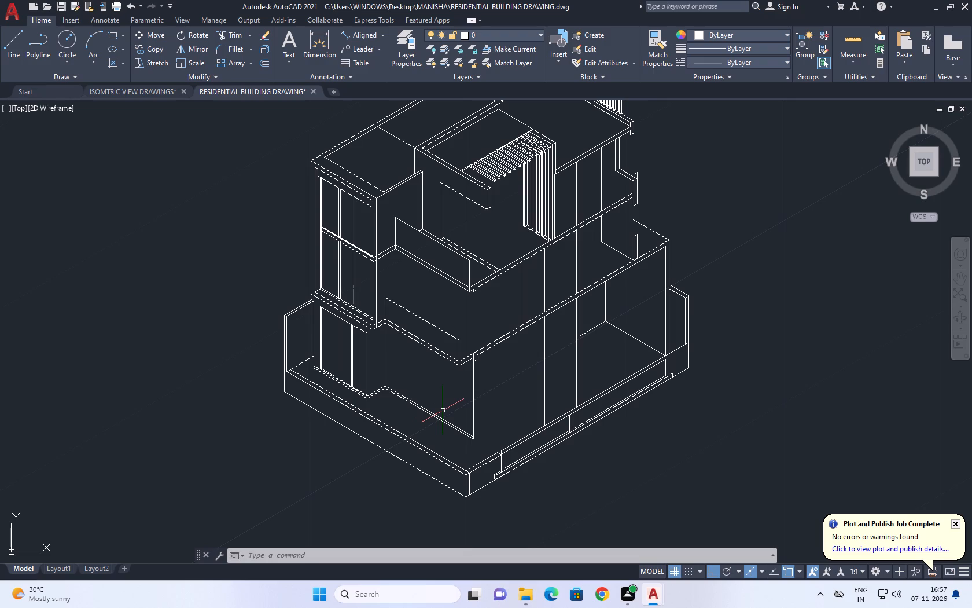
pyautogui.click(15, 46)
pyautogui.scroll(1, 410, 405)
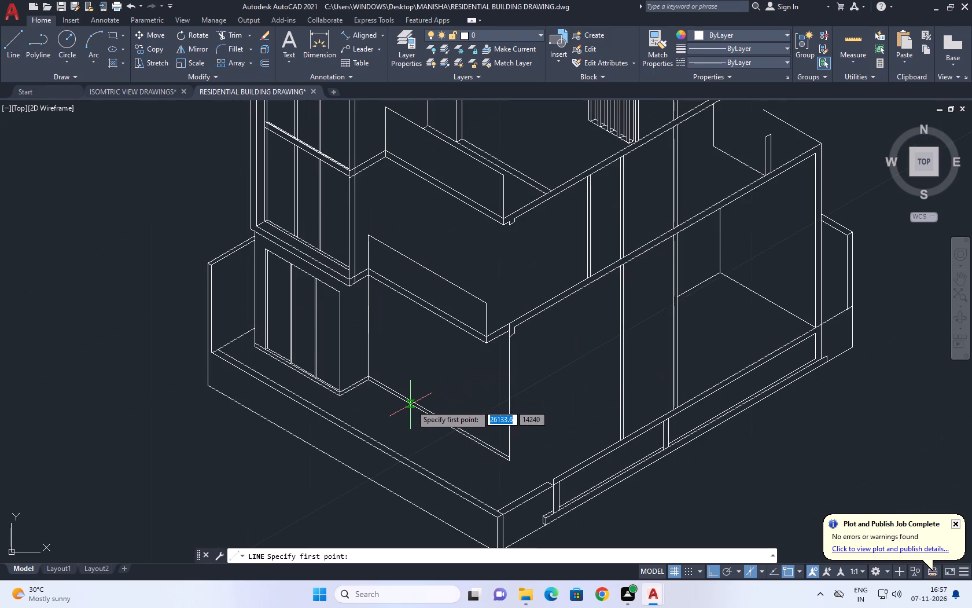
pyautogui.click(415, 401)
pyautogui.scroll(1, 412, 304)
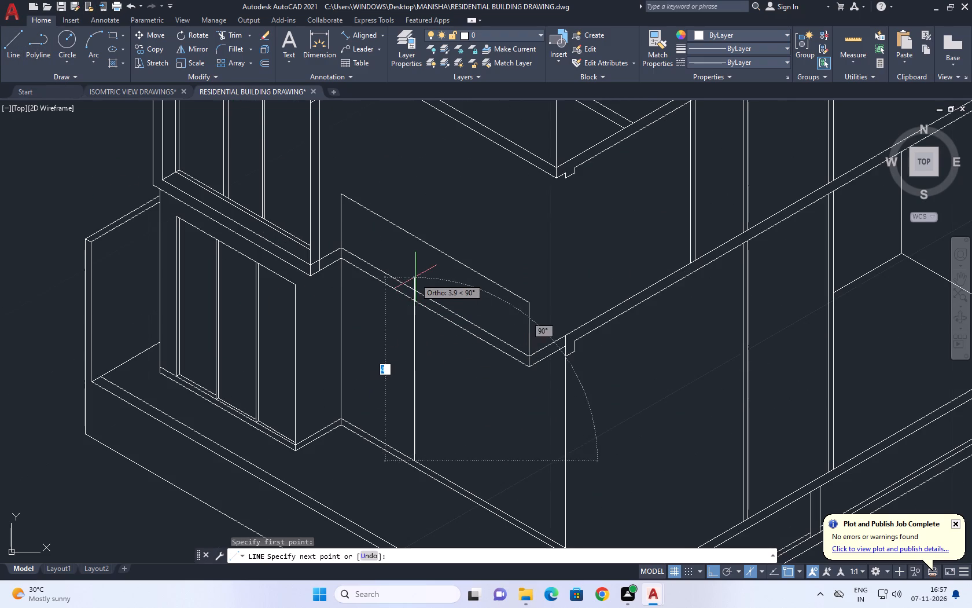
pyautogui.scroll(2, 415, 277)
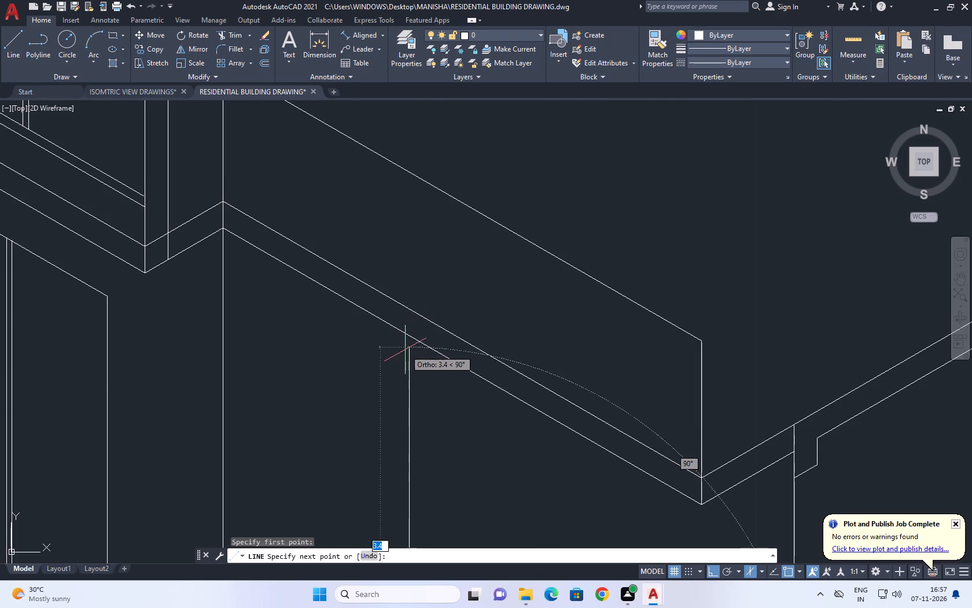
pyautogui.scroll(1, 406, 347)
pyautogui.scroll(-3, 406, 347)
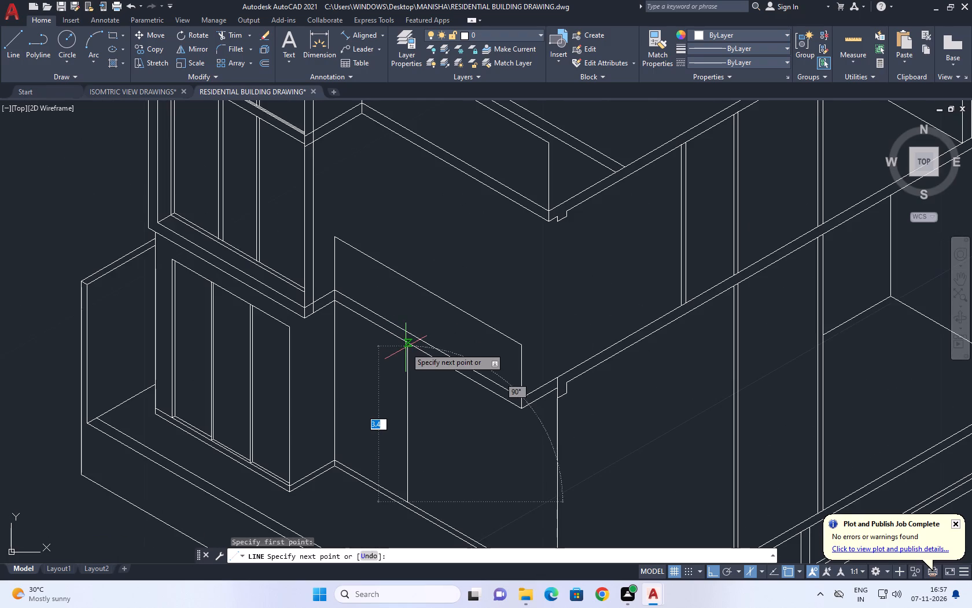
pyautogui.scroll(3, 410, 366)
pyautogui.click(395, 175)
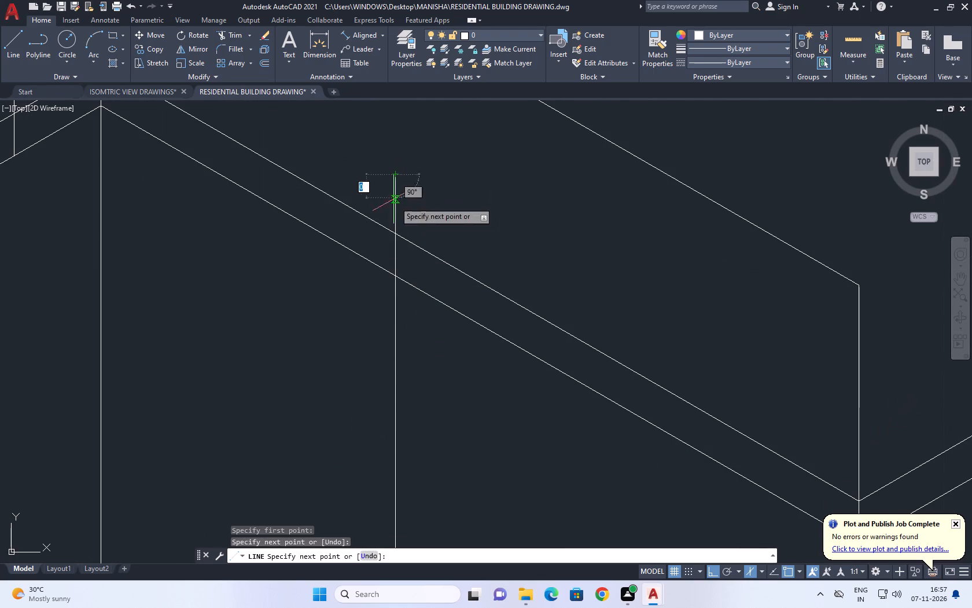
pyautogui.rightClick(422, 188)
pyautogui.click(449, 213)
pyautogui.scroll(-2, 439, 274)
pyautogui.moveTo(479, 292); pyautogui.dragTo(482, 197, button='middle')
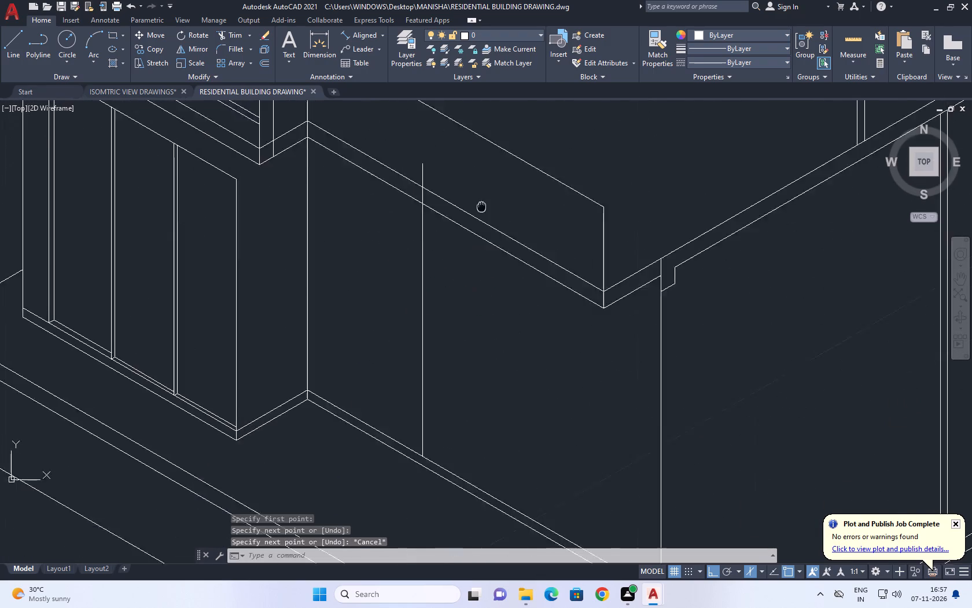